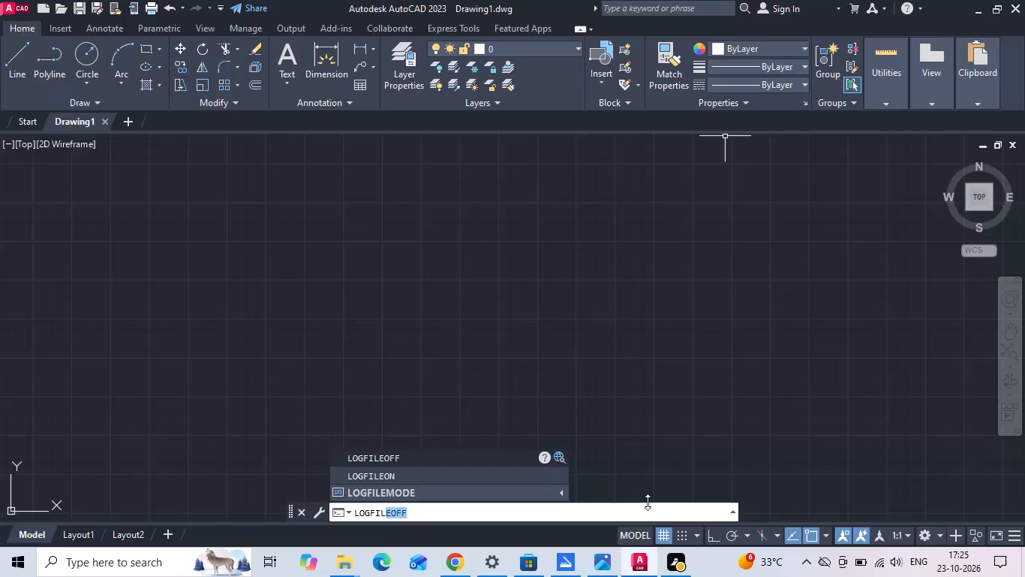
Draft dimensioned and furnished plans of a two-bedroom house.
Turn on command logging with LOGFILEON.
type("eon")
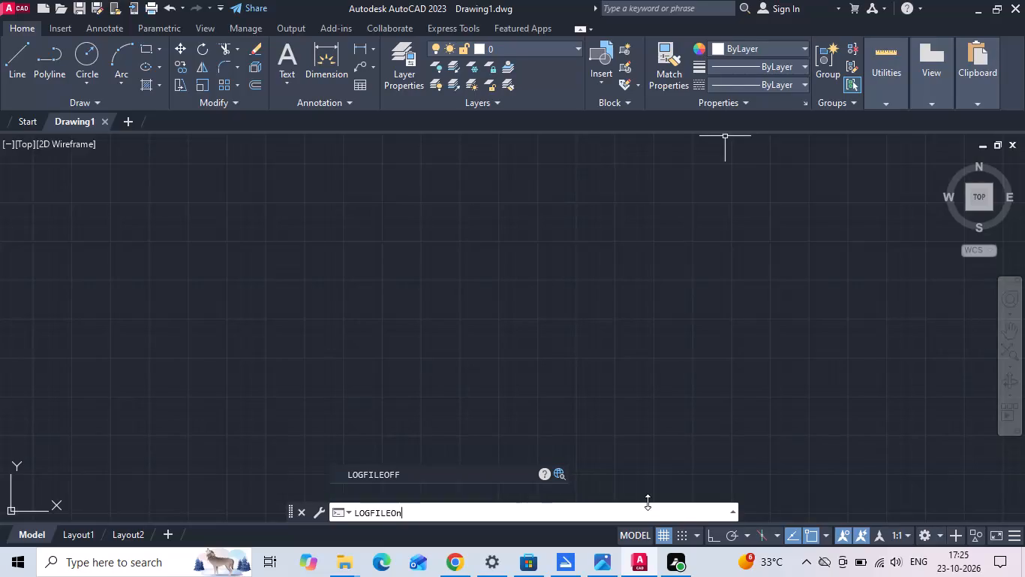
key("Return")
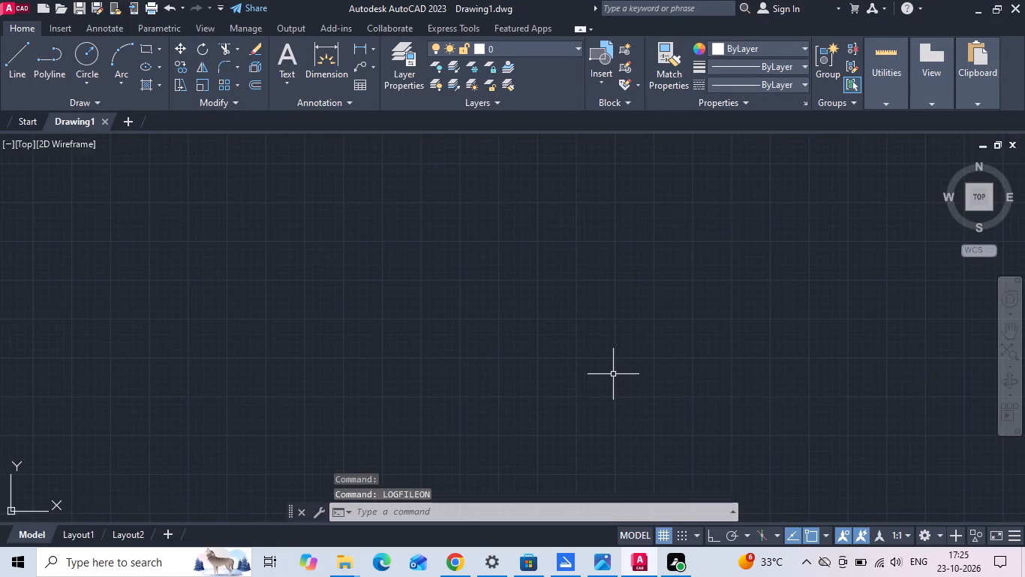
Configure the drawing units to Engineering length with 0'-0.0" precision and an insertion scale of inches.
type("un")
key("space")
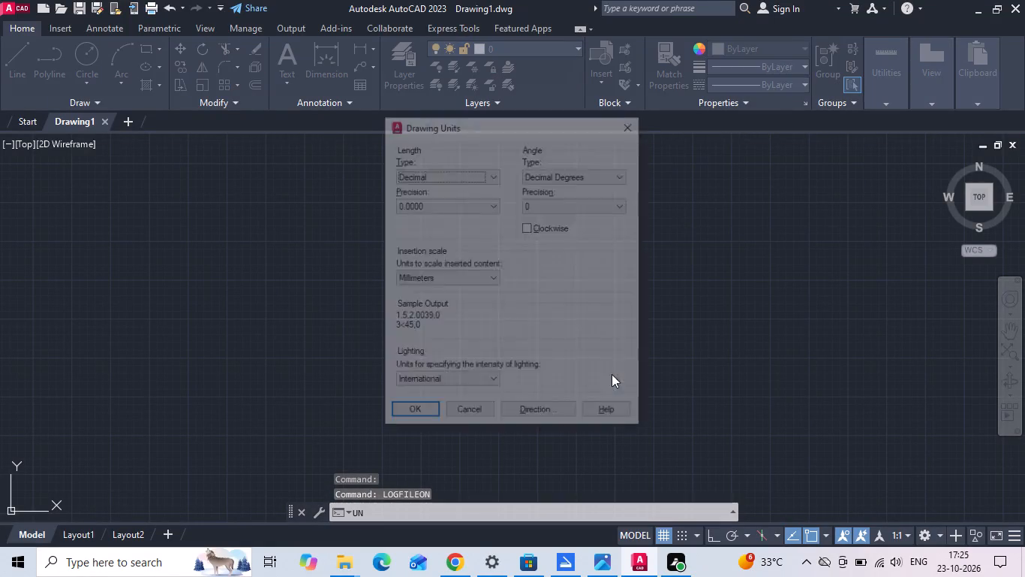
left_click(462, 178)
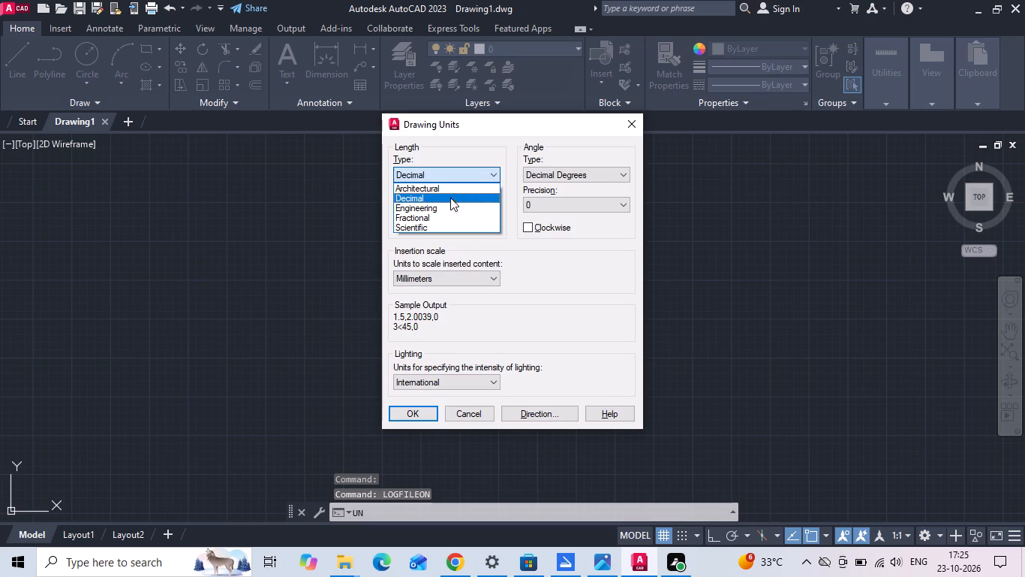
left_click(449, 204)
left_click(449, 204)
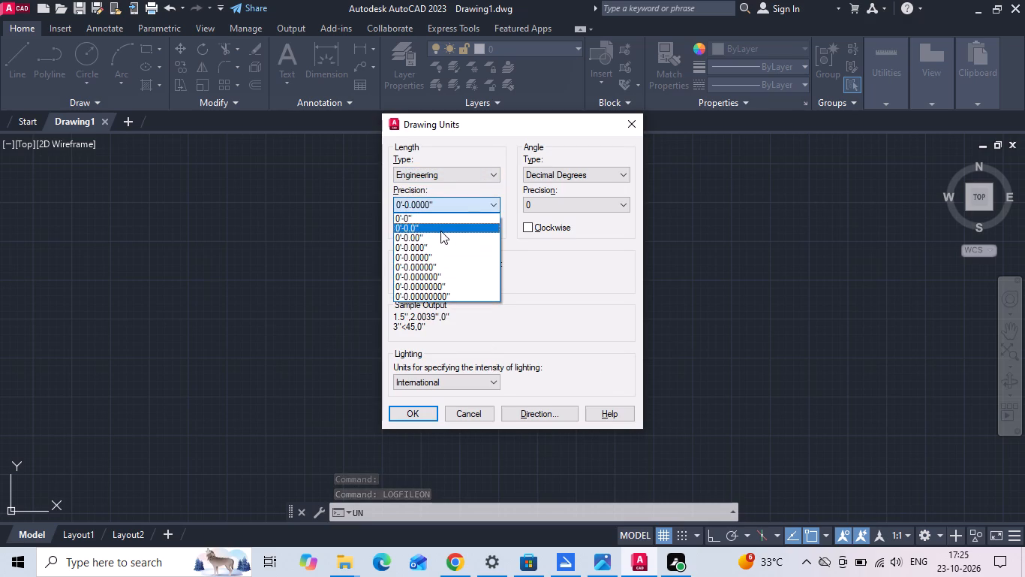
left_click(440, 231)
left_click(429, 272)
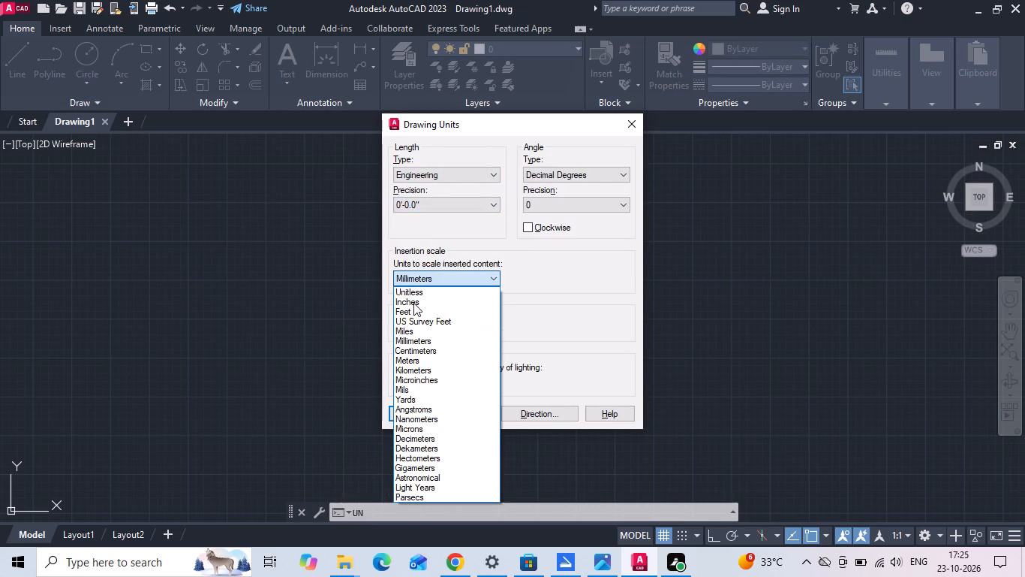
left_click(413, 305)
left_click(406, 412)
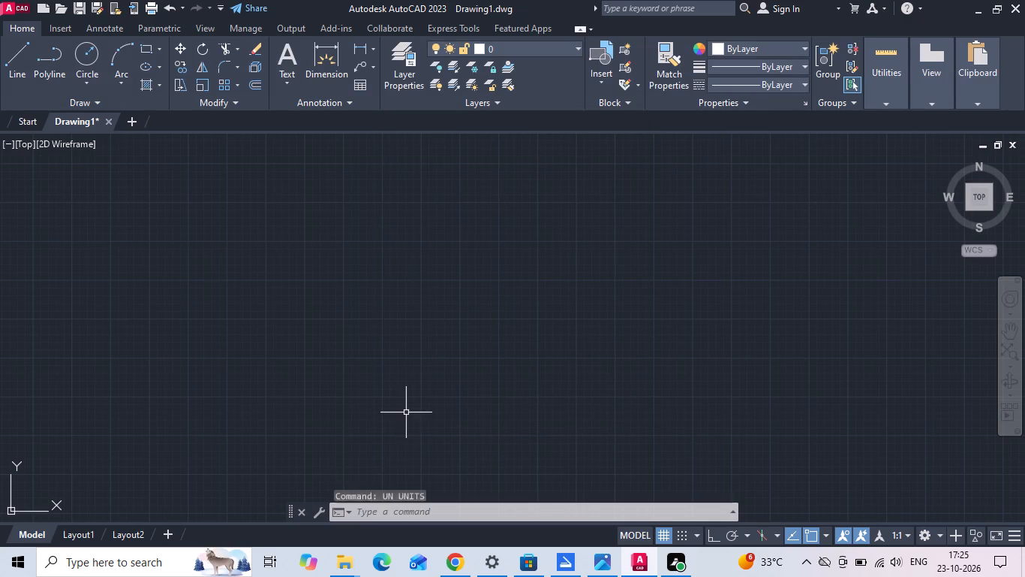
Modify the ISO-25 dimension style's primary units to Engineering format with 0'-0.0" precision.
key("d")
key("space")
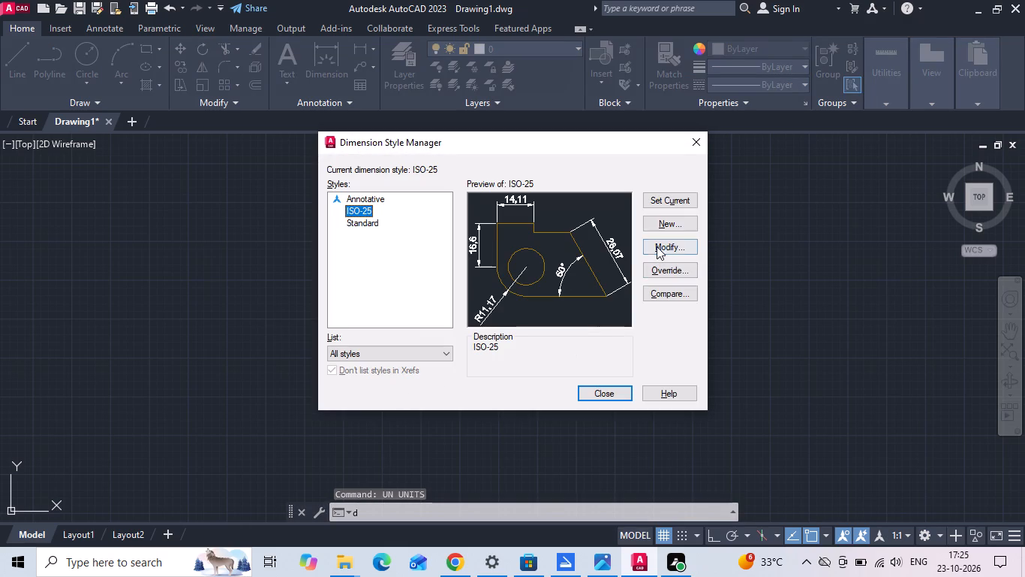
left_click(657, 246)
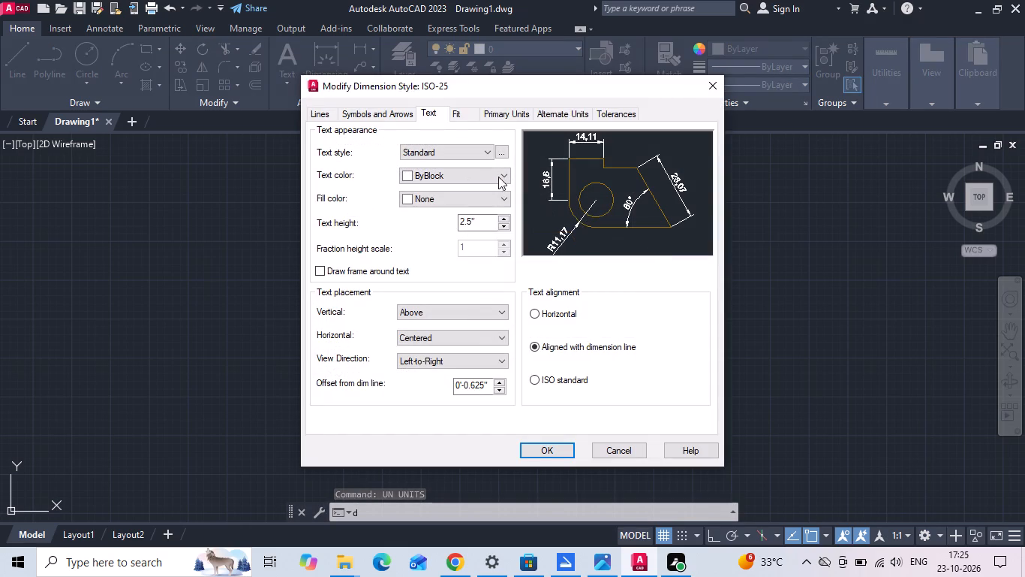
left_click(501, 117)
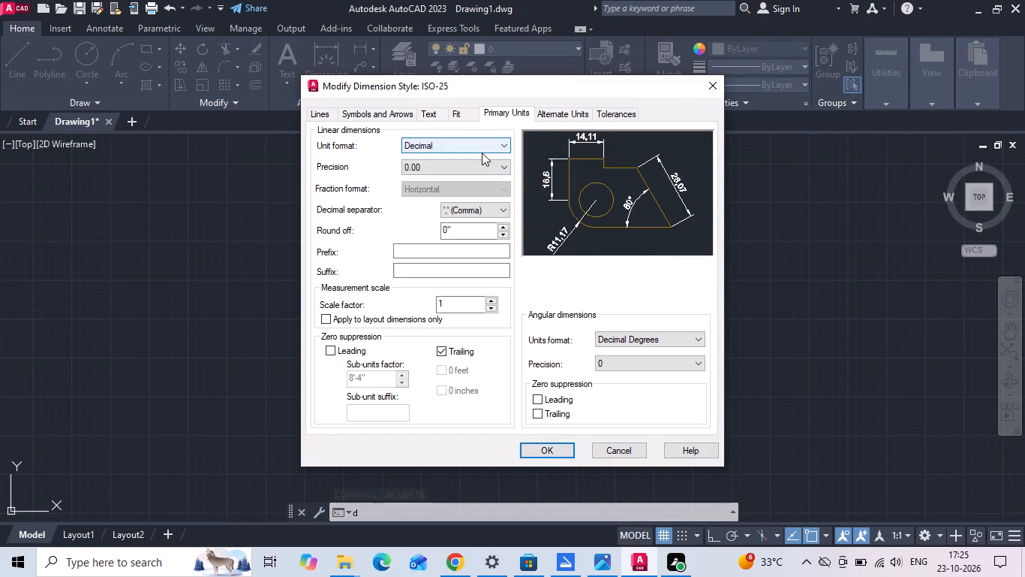
left_click(482, 153)
left_click(452, 177)
left_click(449, 168)
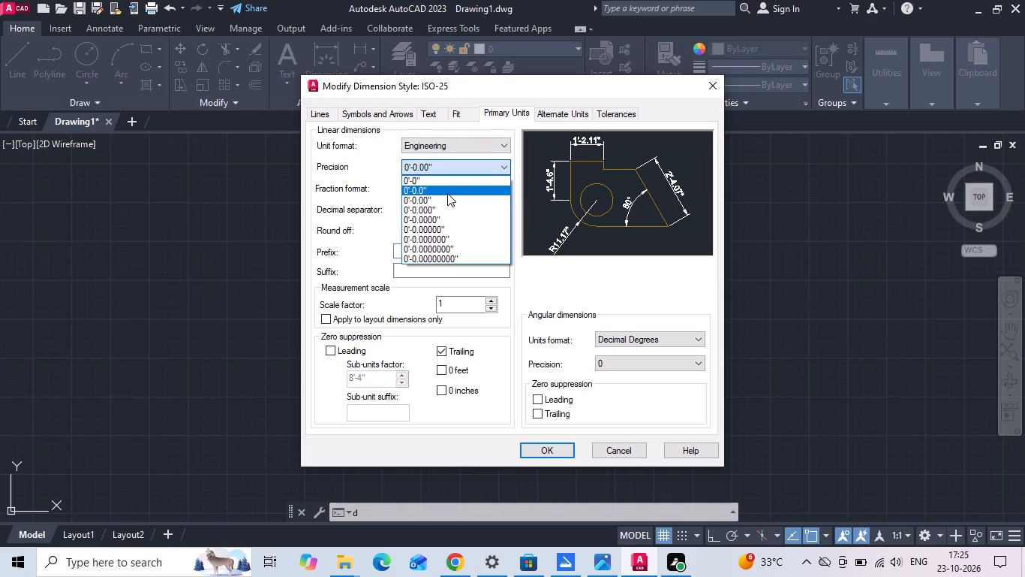
left_click(447, 194)
Set the ISO-25 dimension text height to 8" and make the style current.
left_click(425, 115)
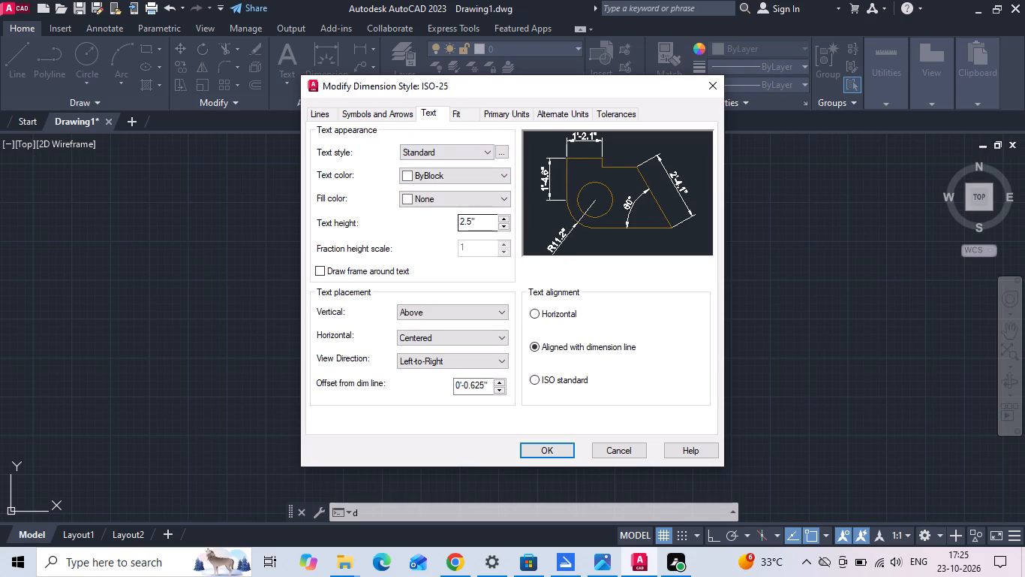
left_click_drag(477, 221, 464, 219)
key("BackSpace")
key("BackSpace")
key("8")
key("shift+quotedbl")
key("Return")
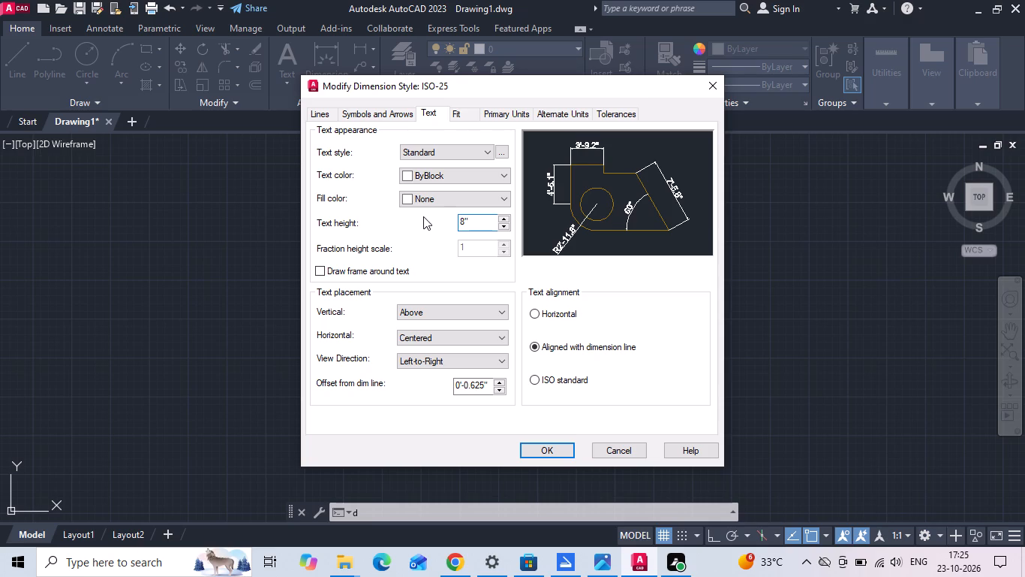
left_click(551, 447)
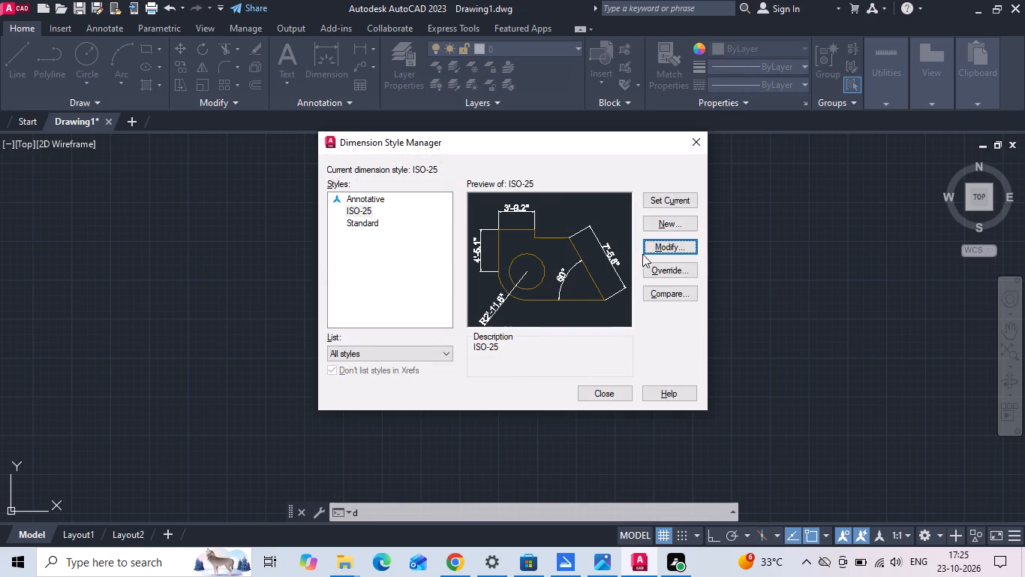
left_click(664, 205)
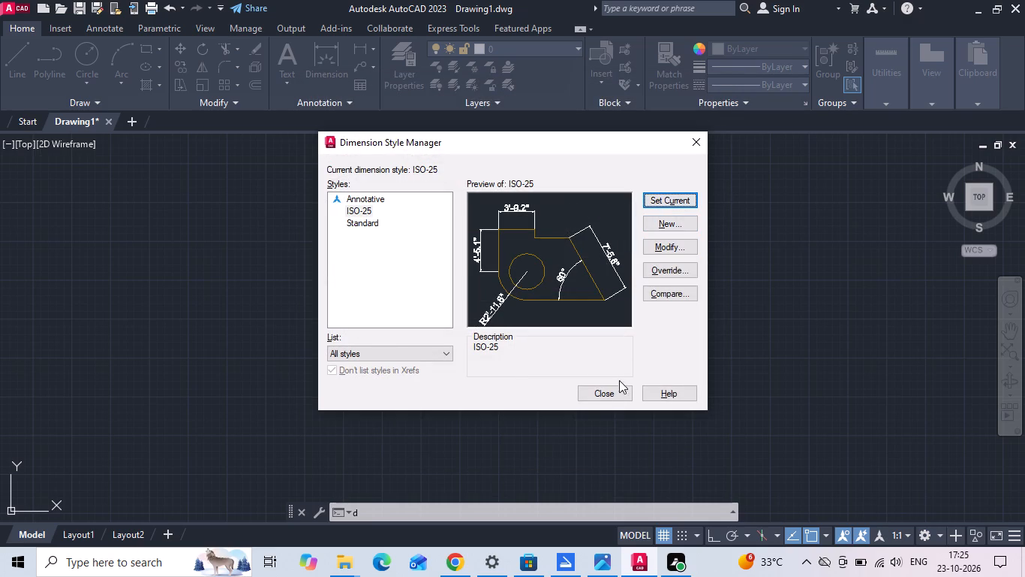
left_click(586, 394)
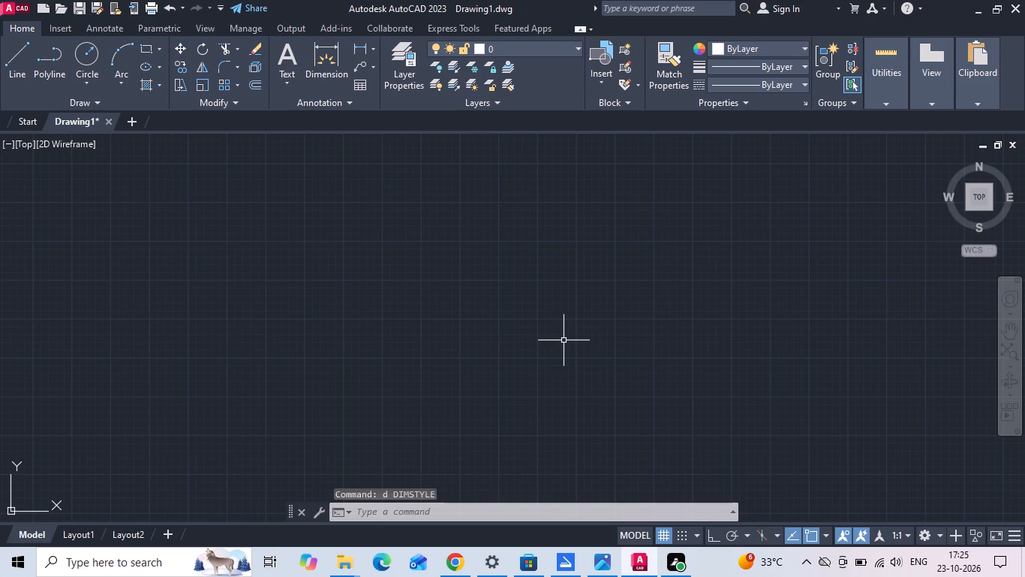
Save the drawing as 30x42 in the Desktop folder INTERNSHIP, subfolder 23102026.
key("ctrl+s")
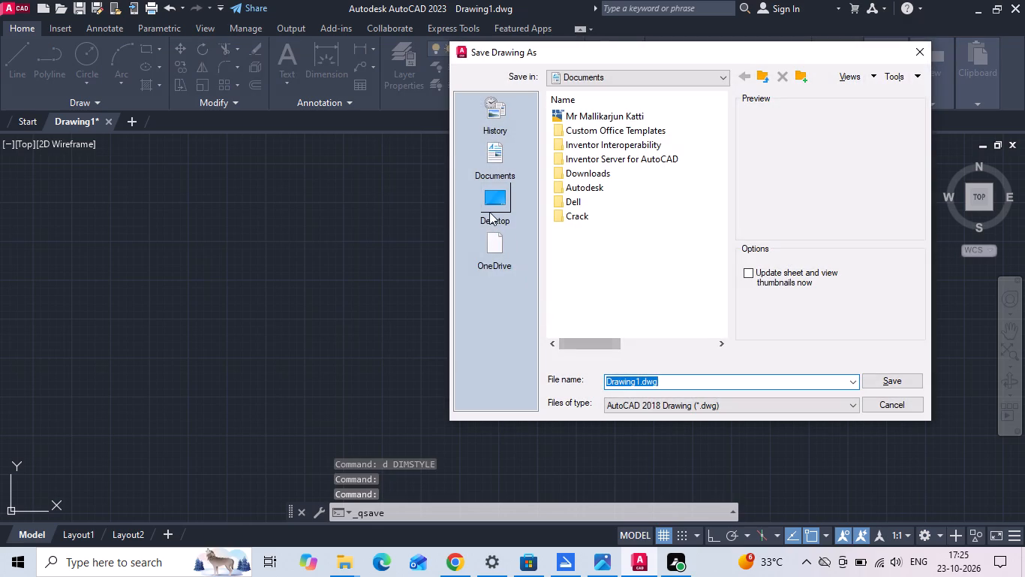
left_click(489, 211)
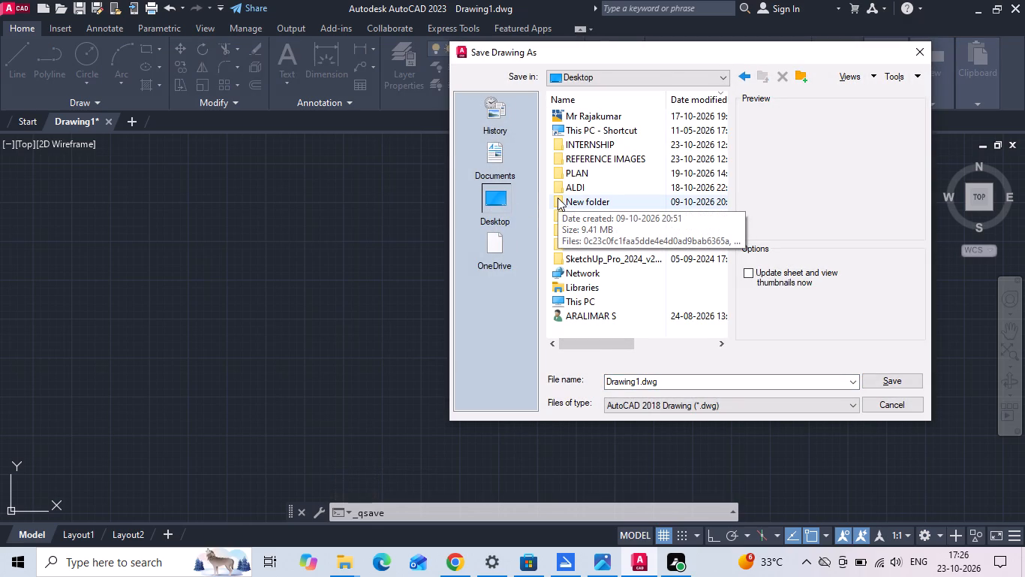
double_click(618, 150)
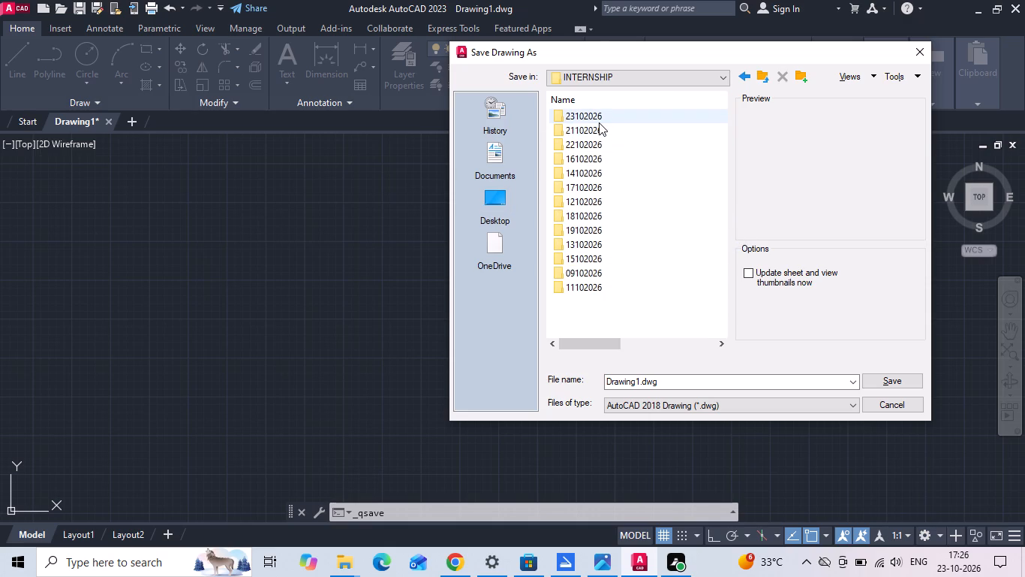
double_click(599, 122)
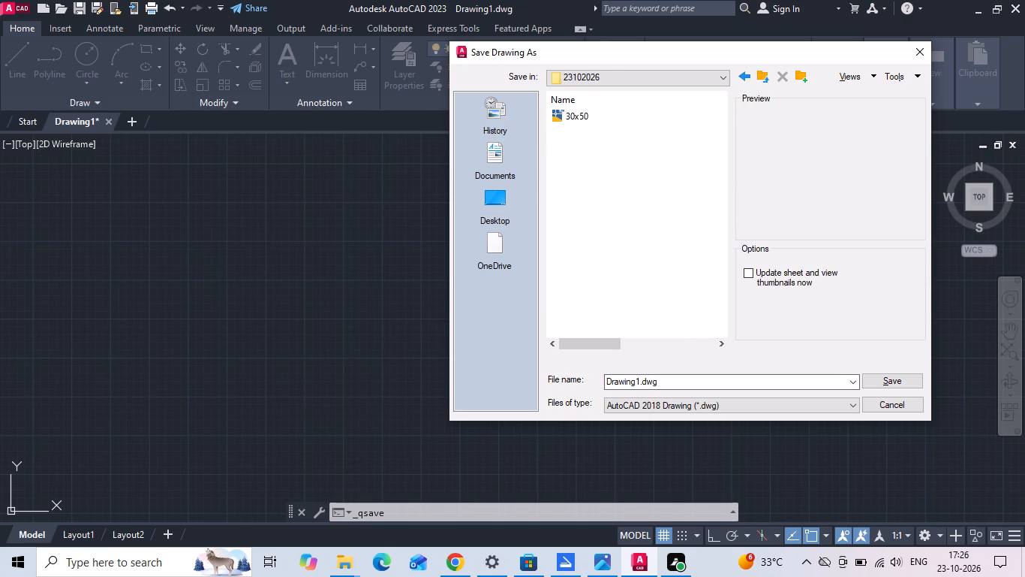
left_click(690, 384)
key("BackSpace")
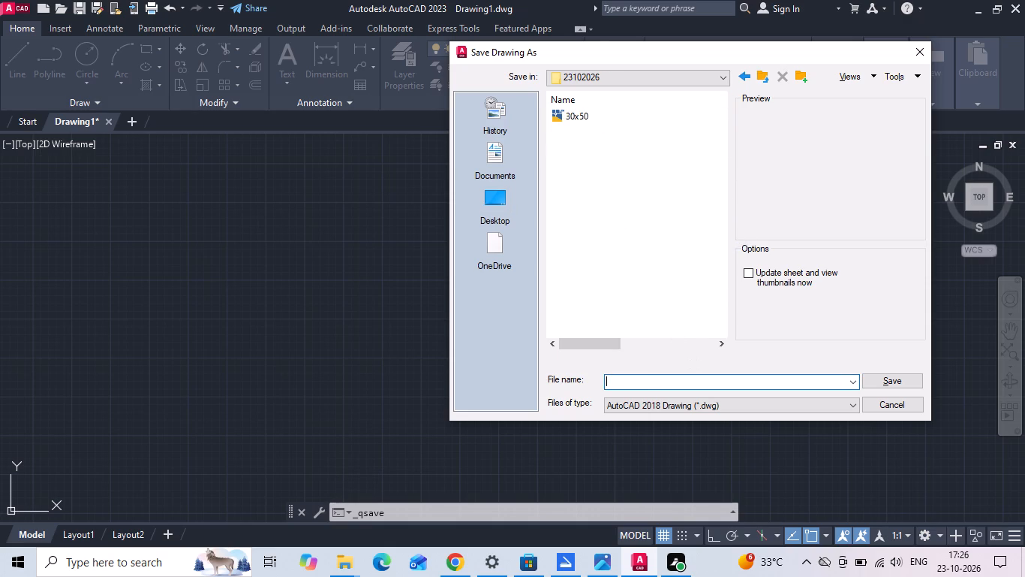
type("30")
type("x42")
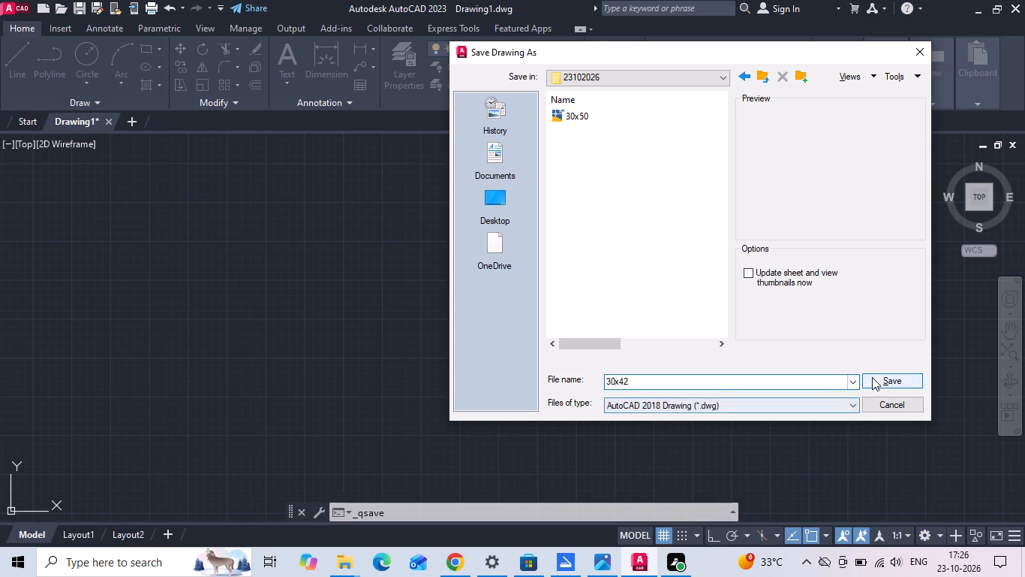
left_click(872, 377)
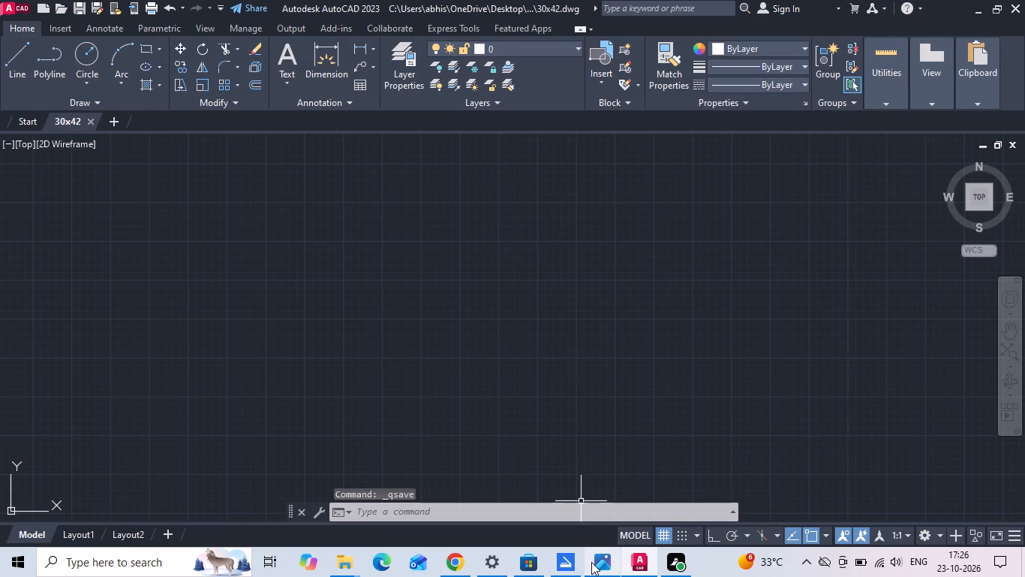
Switch to Photos and copy the 30x42.jpeg floor plan image.
left_click(601, 509)
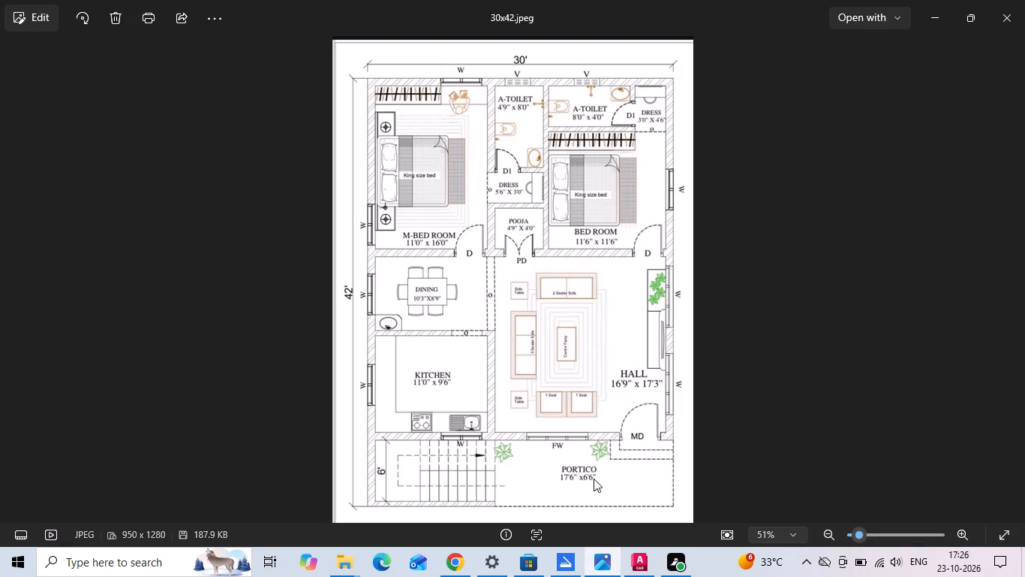
right_click(502, 304)
left_click(528, 336)
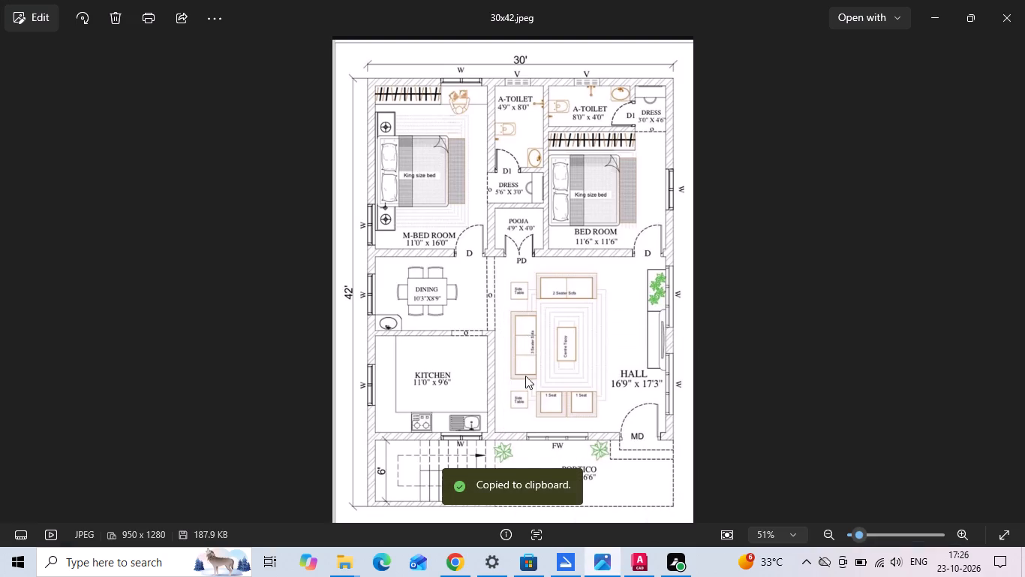
Return to AutoCAD and paste the floor plan image into the empty drawing, picking its scale freehand, with rotation angle 0.
left_click(645, 557)
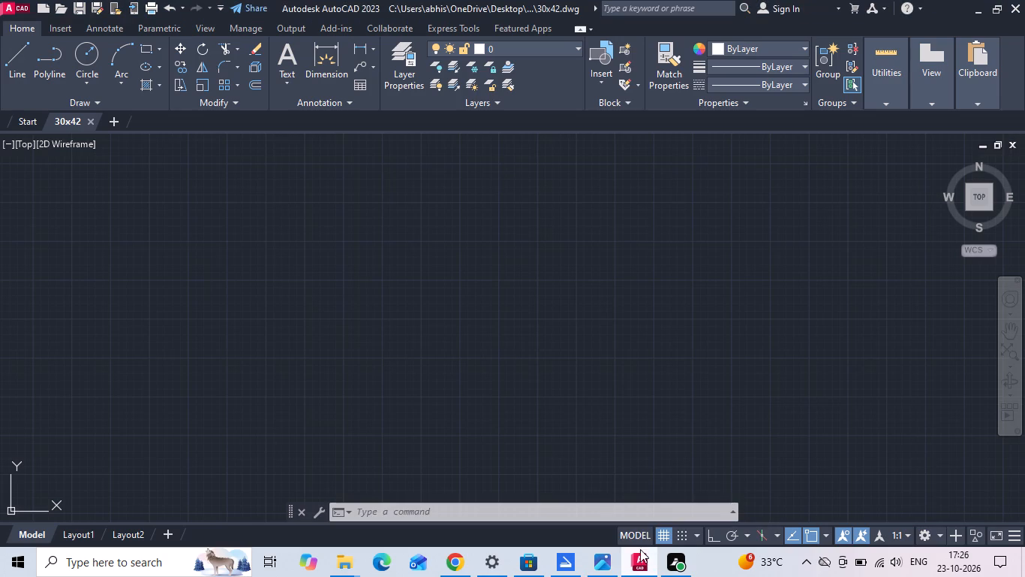
right_click(450, 300)
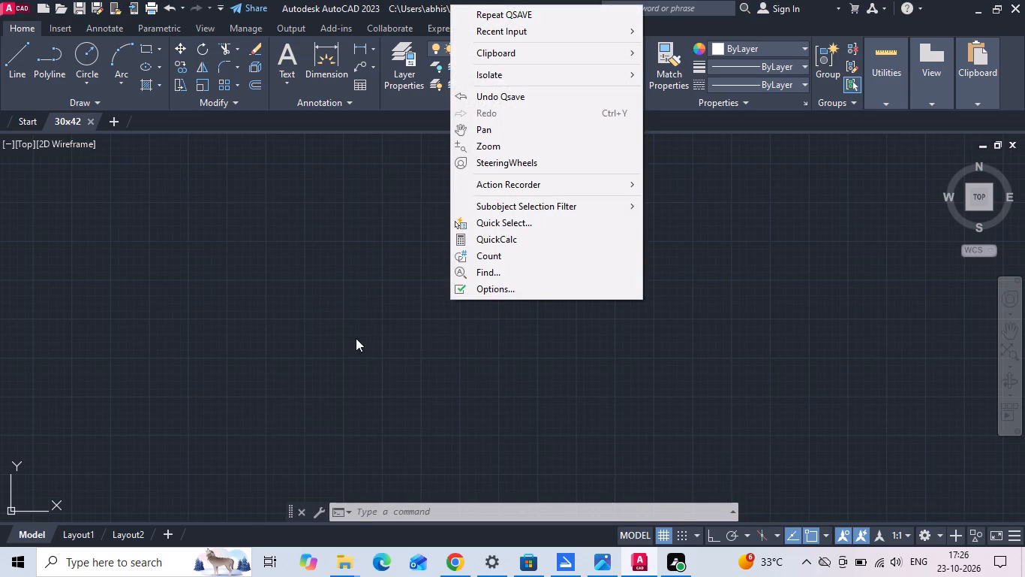
left_click(356, 338)
key("ctrl+v")
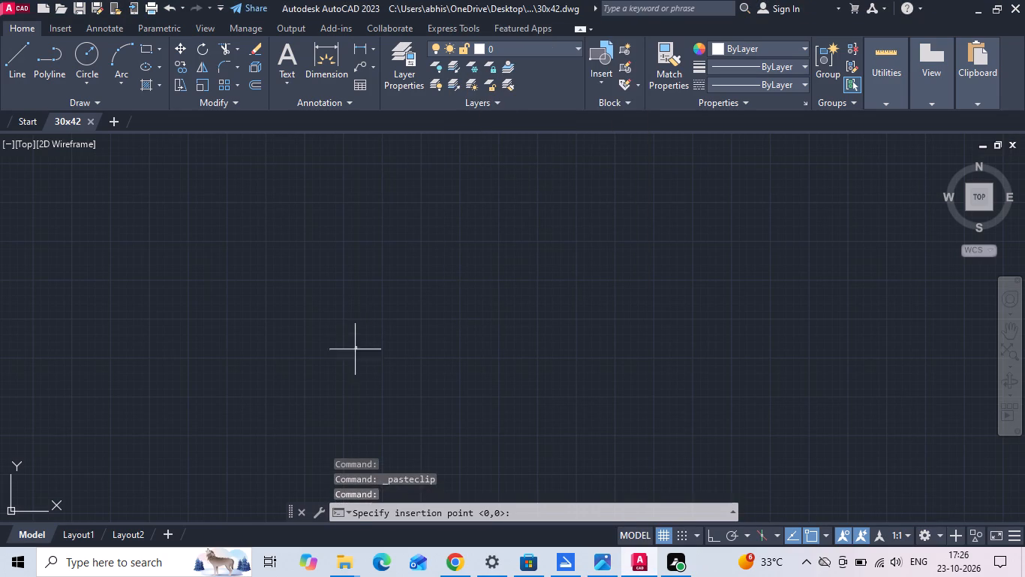
left_click_drag(346, 372, 380, 350)
scroll(391, 345, "down", 2)
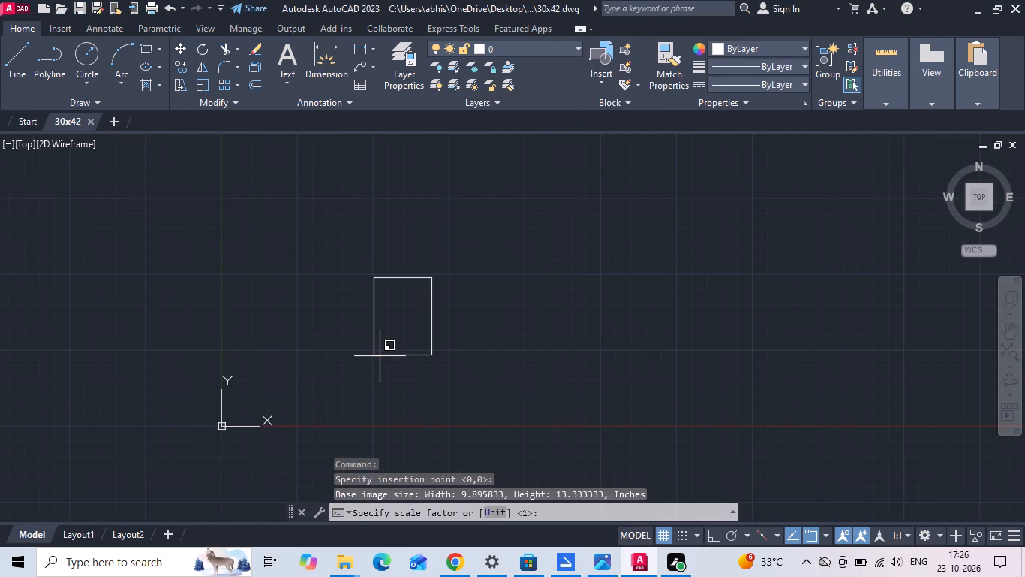
left_click(382, 354)
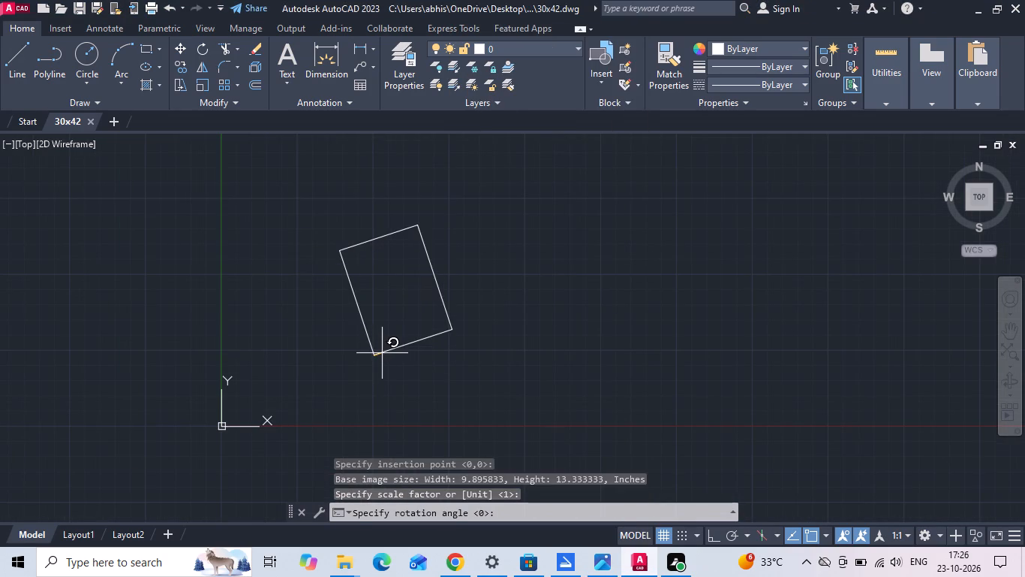
key("0")
key("space")
Draw a 30' by 42' rectangle beside the floor plan image using the Rectangle command's dimensions option.
scroll(393, 313, "up", 2)
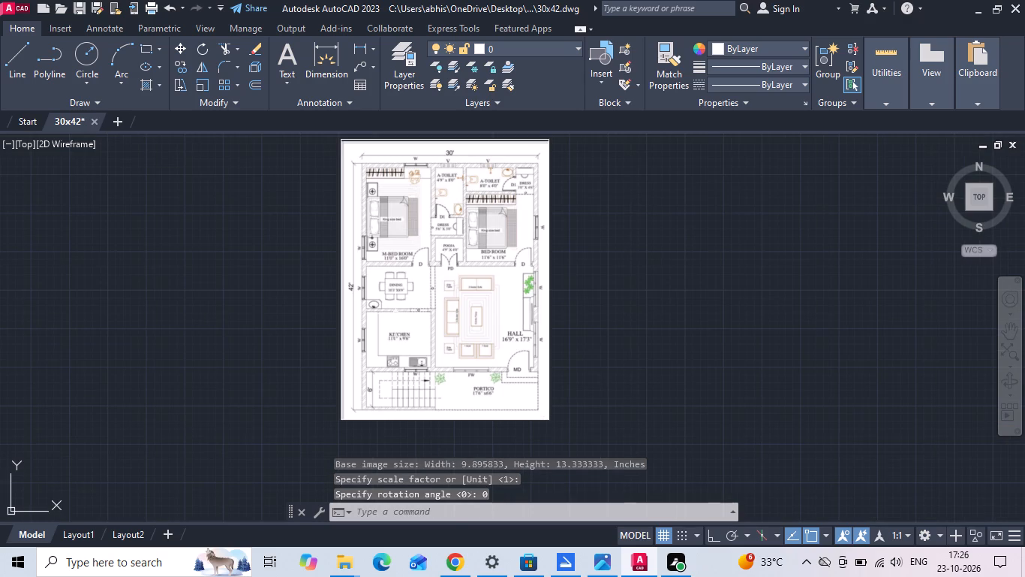
scroll(411, 235, "up", 1)
middle_click_drag(406, 241, 383, 287)
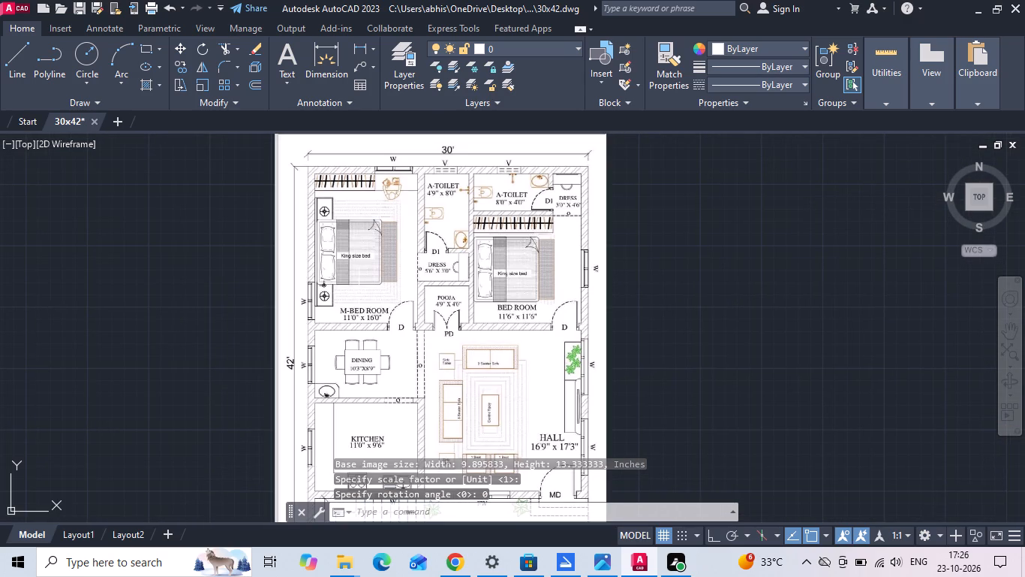
type("re")
type("c")
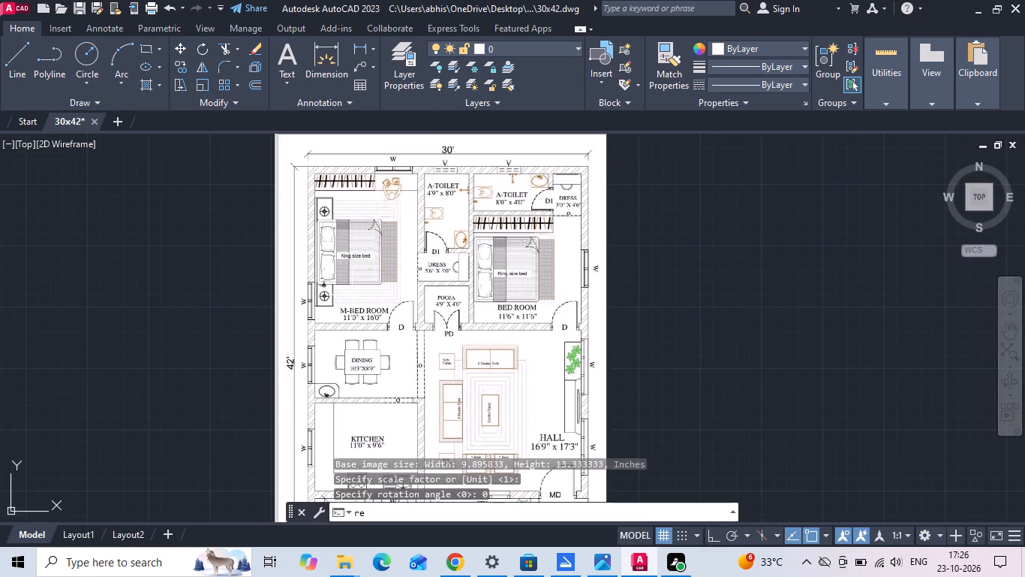
key("space")
scroll(278, 298, "down", 1)
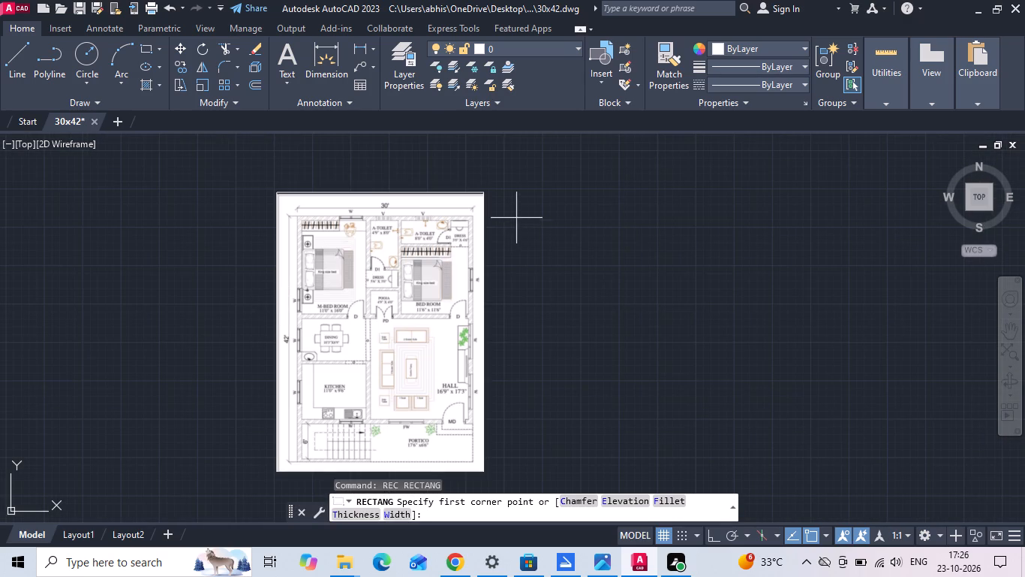
left_click(513, 204)
key("d")
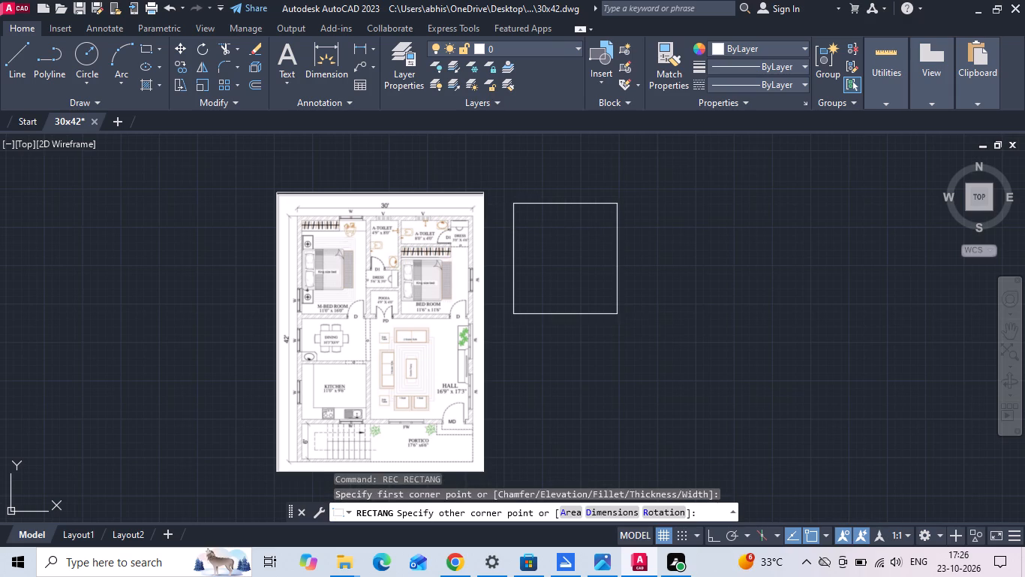
key("space")
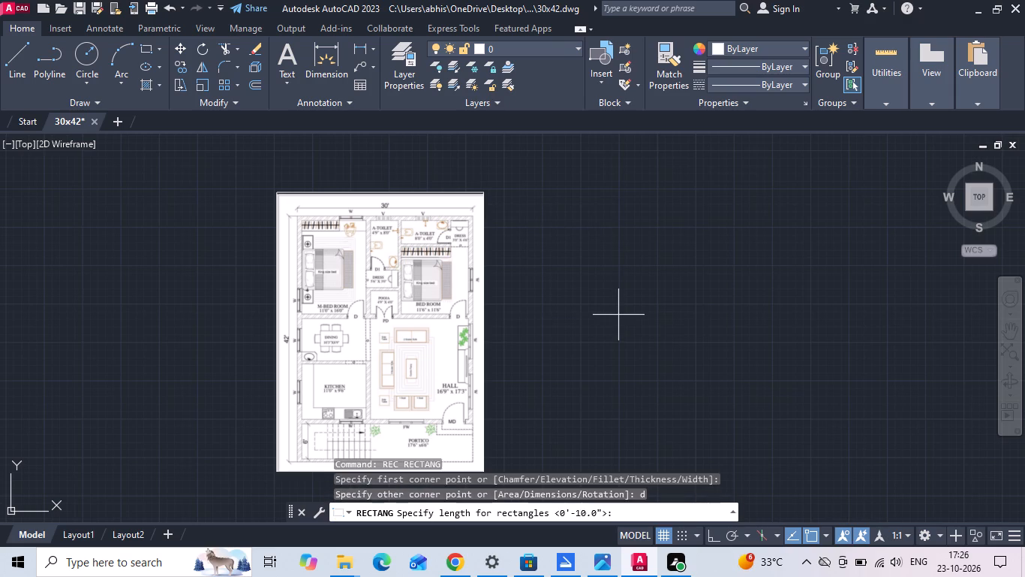
type("30'")
key("Return")
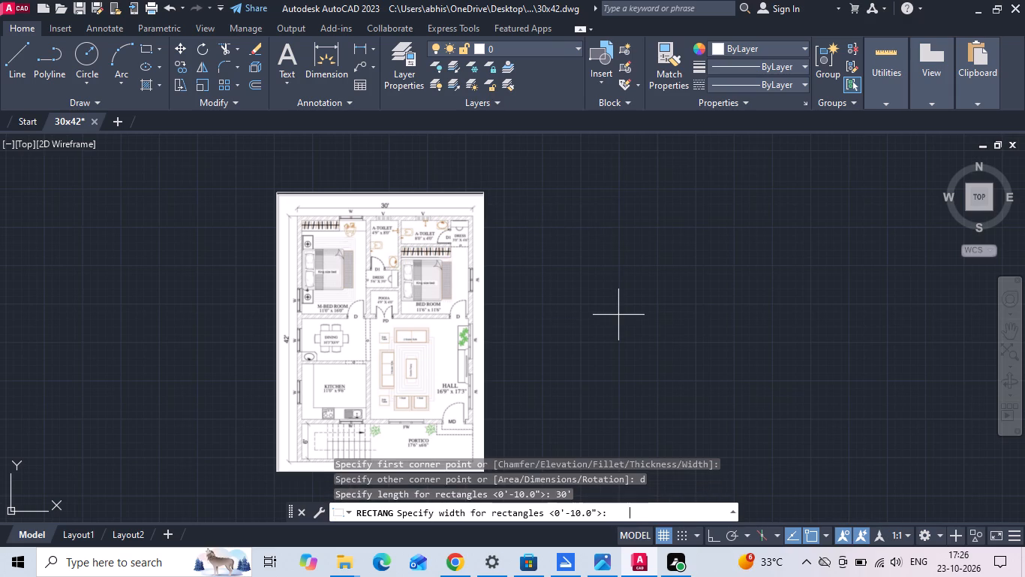
type("42'")
key("Return")
left_click(618, 315)
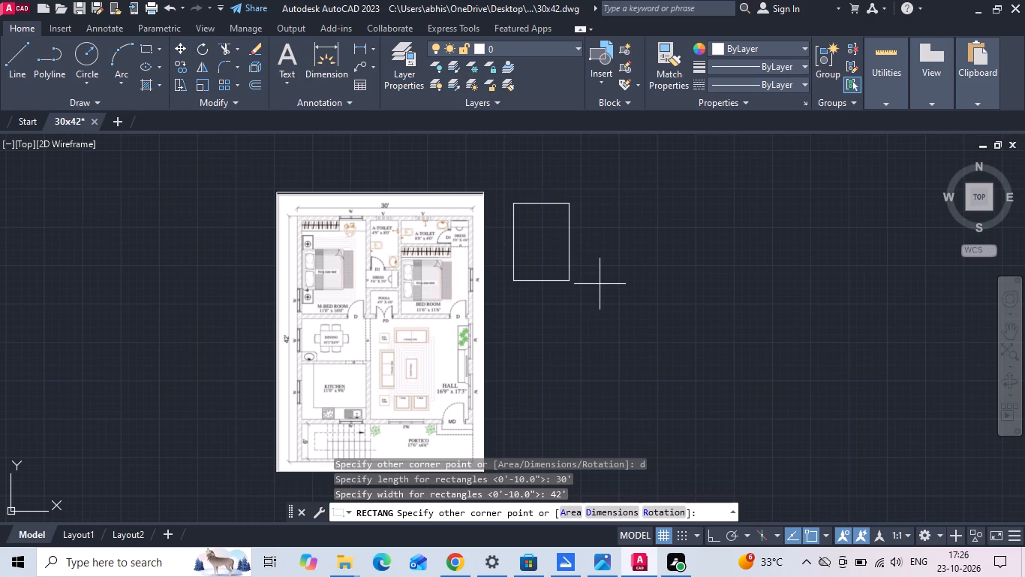
left_click(600, 289)
Scale the floor plan image down freehand about its upper-right corner to roughly the size of the 30' by 42' rectangle.
left_click_drag(437, 177, 430, 216)
left_click(408, 258)
right_click(407, 259)
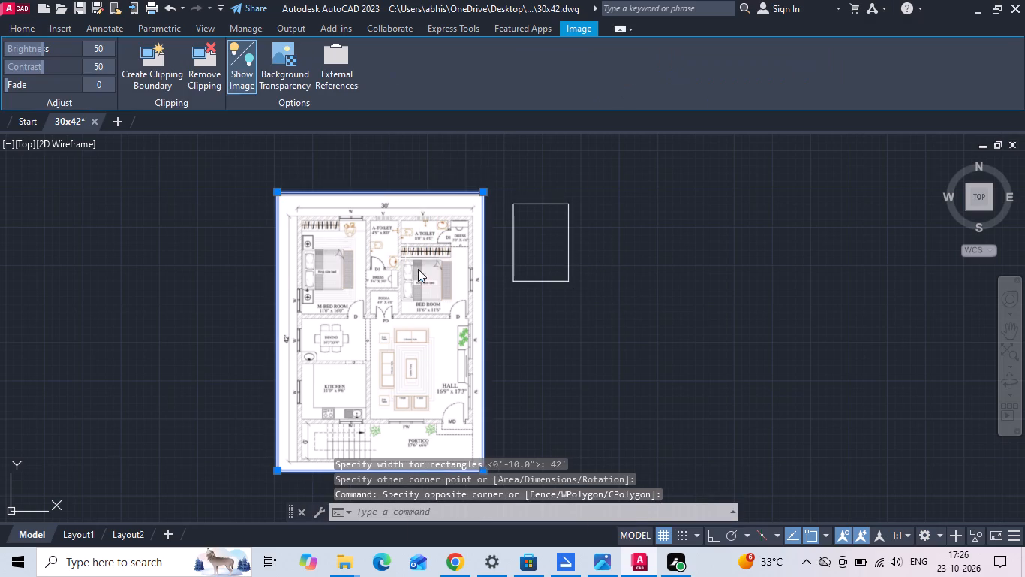
left_click(443, 304)
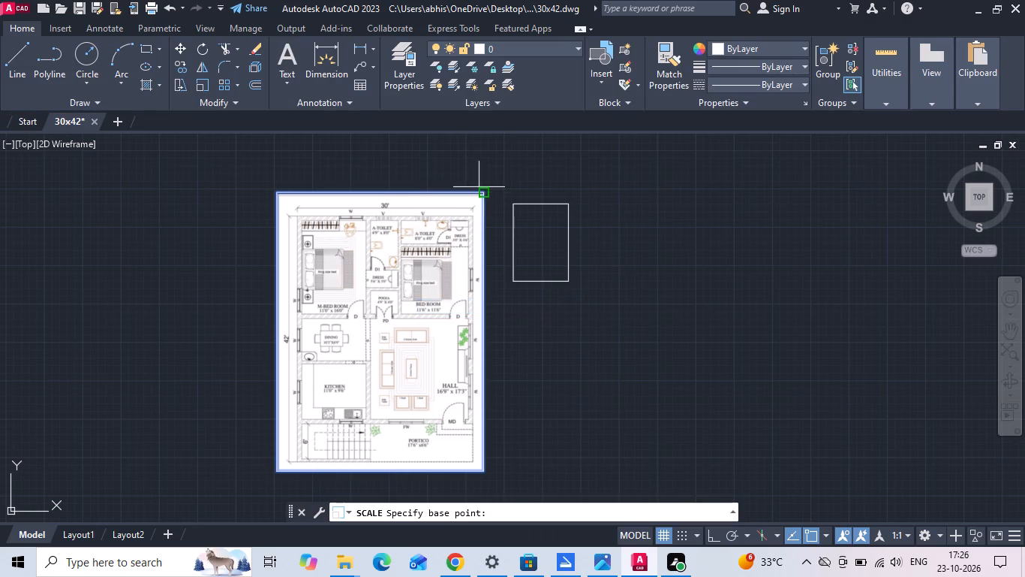
left_click(480, 194)
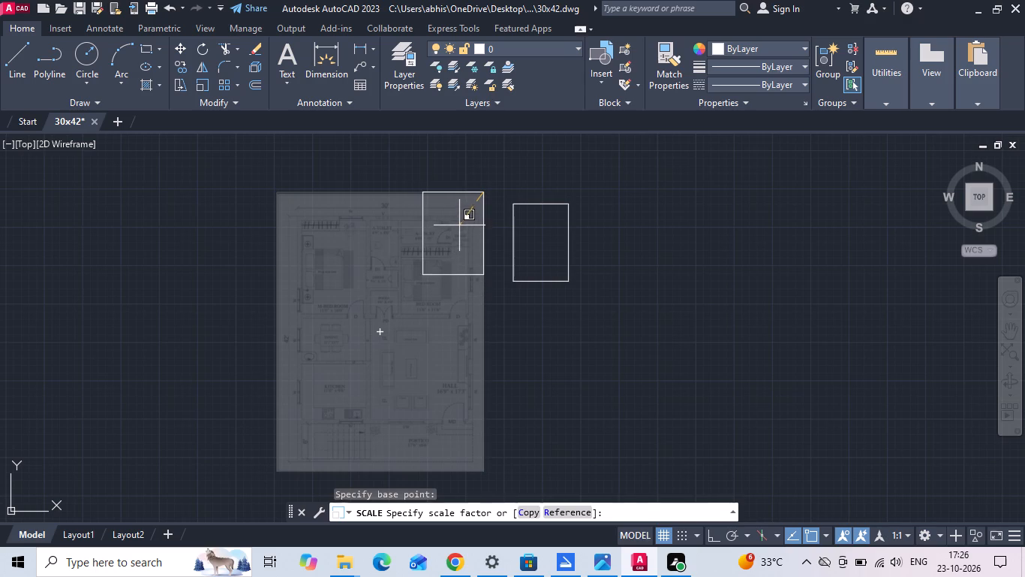
left_click(460, 222)
scroll(475, 195, "up", 2)
key("Escape")
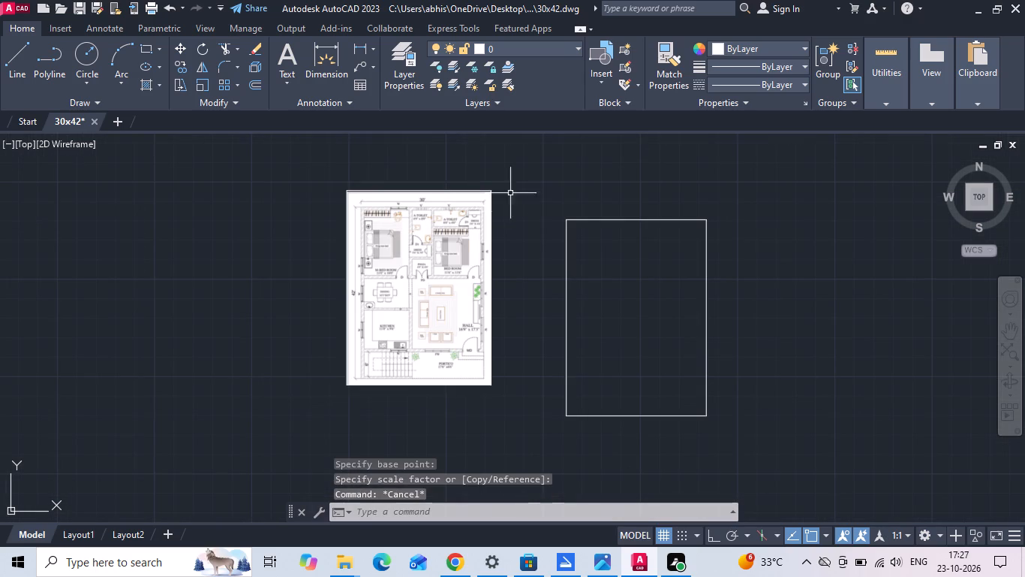
Move the reduced floor plan image close alongside the 30' by 42' rectangle.
left_click_drag(509, 170, 476, 219)
right_click(452, 244)
left_click(452, 244)
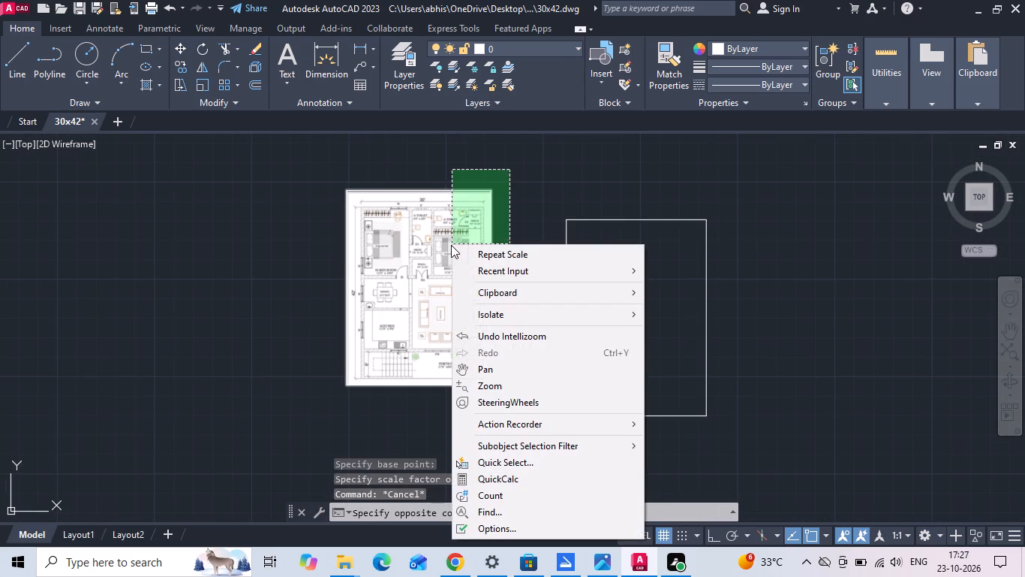
left_click(451, 245)
right_click(451, 244)
left_click(481, 268)
left_click_drag(480, 278, 485, 287)
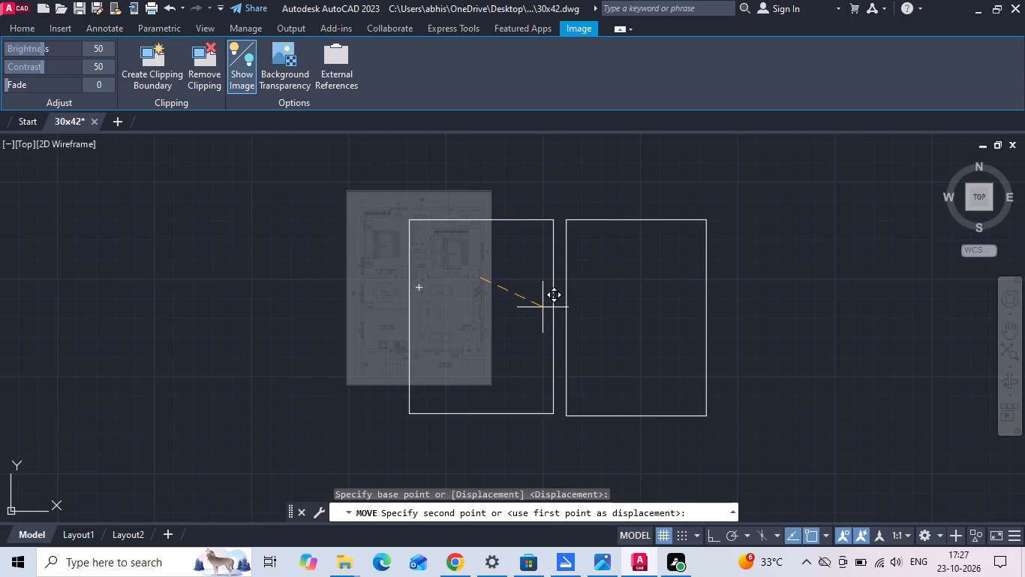
left_click(543, 309)
Offset the 30' by 42' rectangle inward by 9" to form the outer walls.
scroll(465, 297, "up", 2)
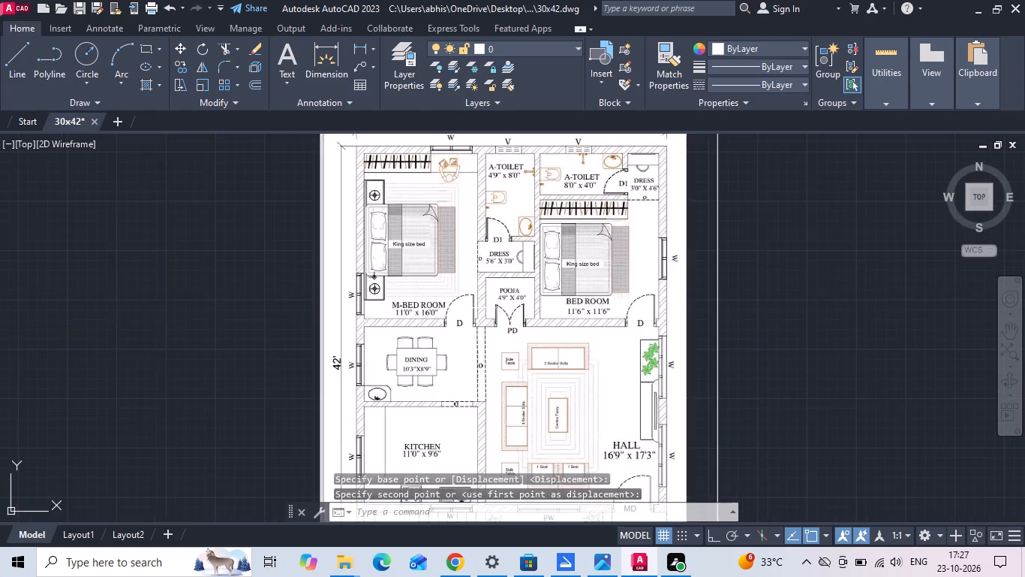
middle_click_drag(460, 319, 299, 339)
middle_click_drag(368, 279, 390, 326)
key("o")
key("space")
type("9")
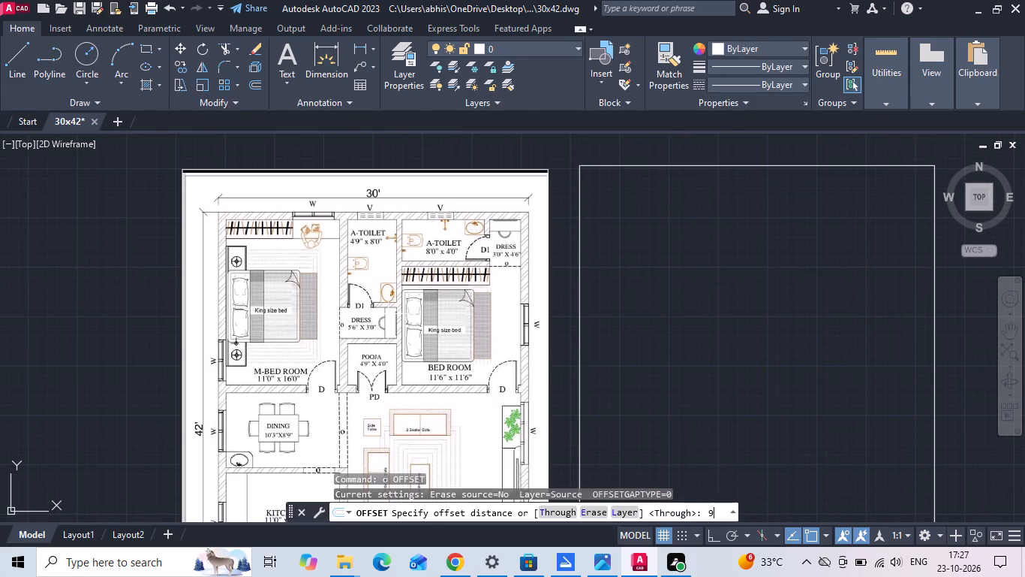
key("space")
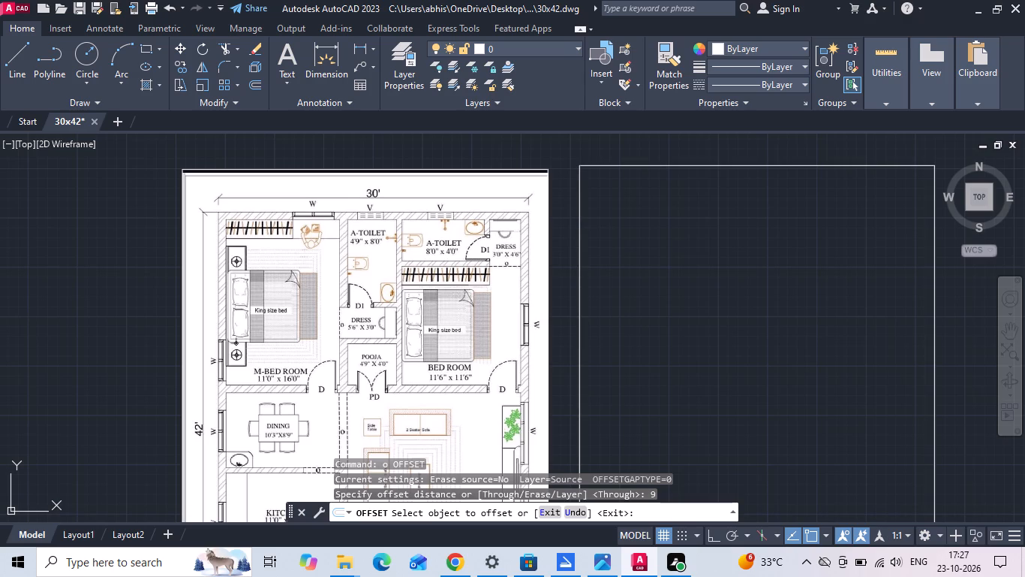
left_click(580, 280)
left_click(623, 260)
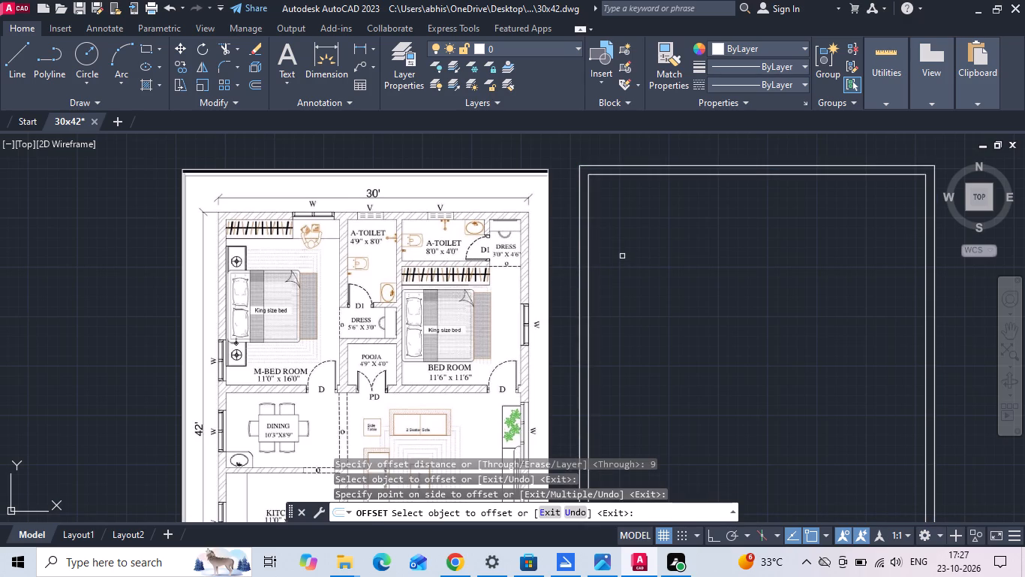
key("Escape")
Save the drawing.
key("ctrl+s")
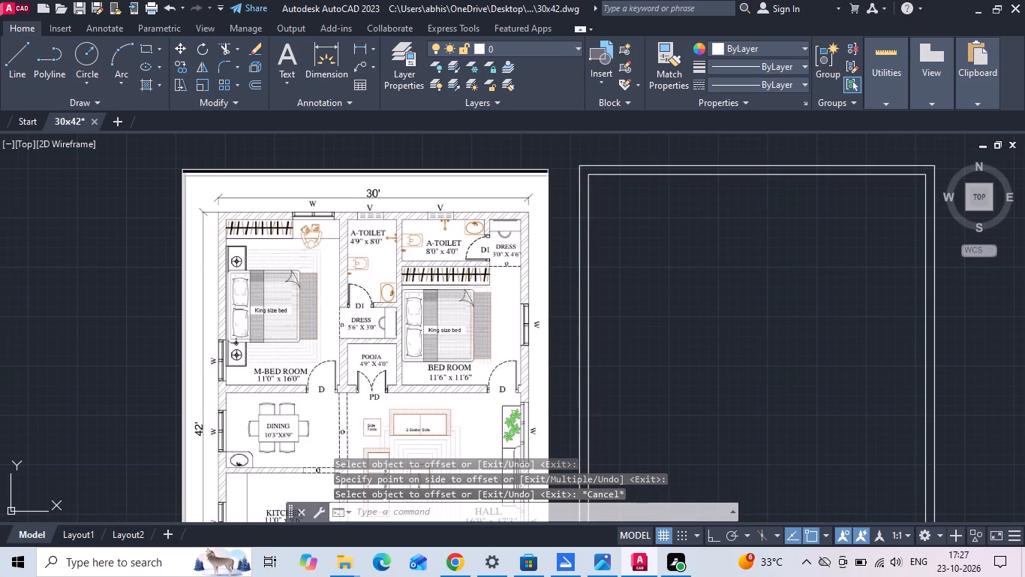
key("ctrl+s")
Explode the inner wall rectangle into separate lines.
type("x")
key("space")
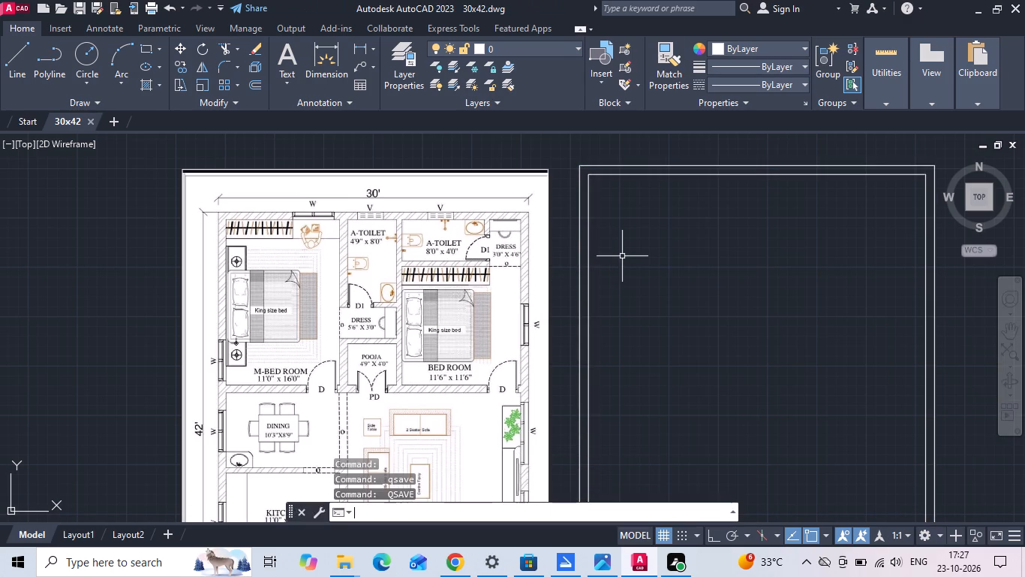
left_click(591, 283)
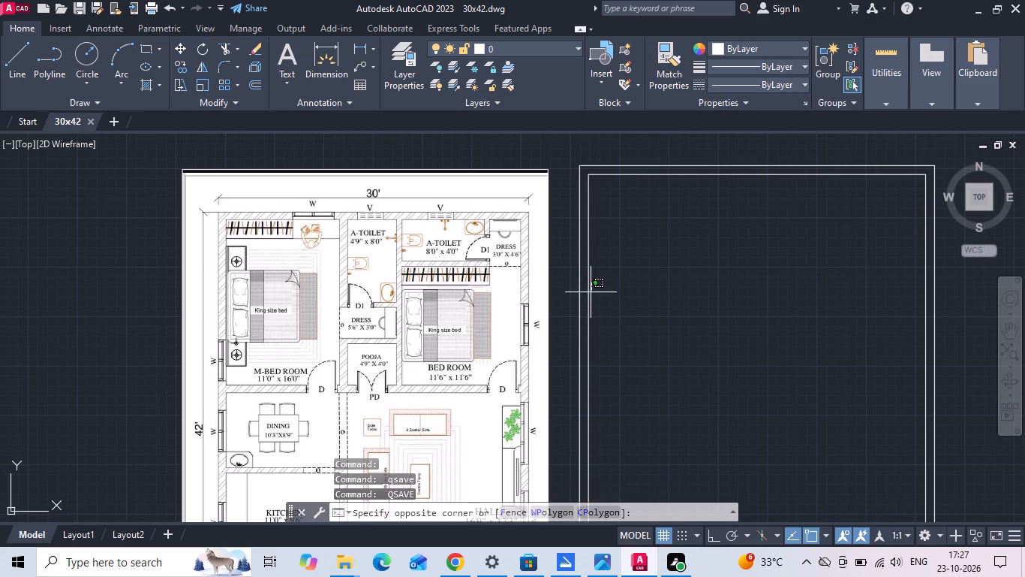
left_click(588, 301)
key("x")
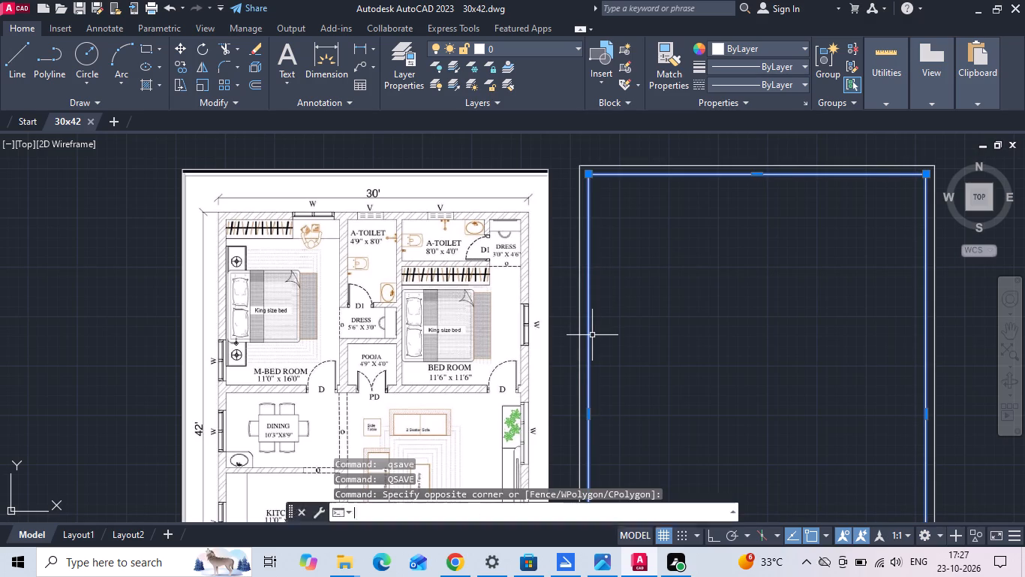
key("space")
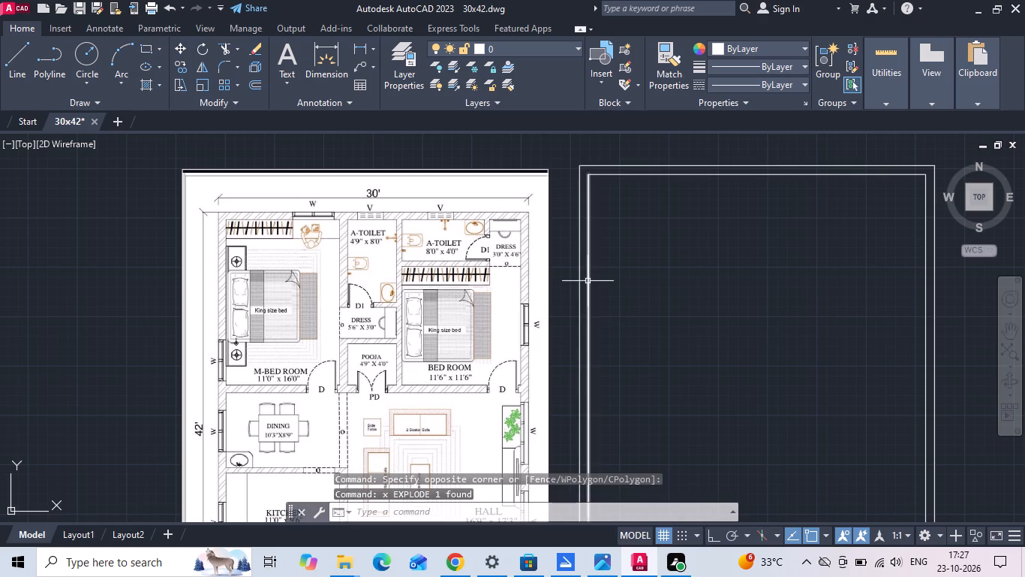
With Ortho on, copy the left inner wall line 11' to the right for the master bedroom width.
left_click(587, 279)
right_click(586, 278)
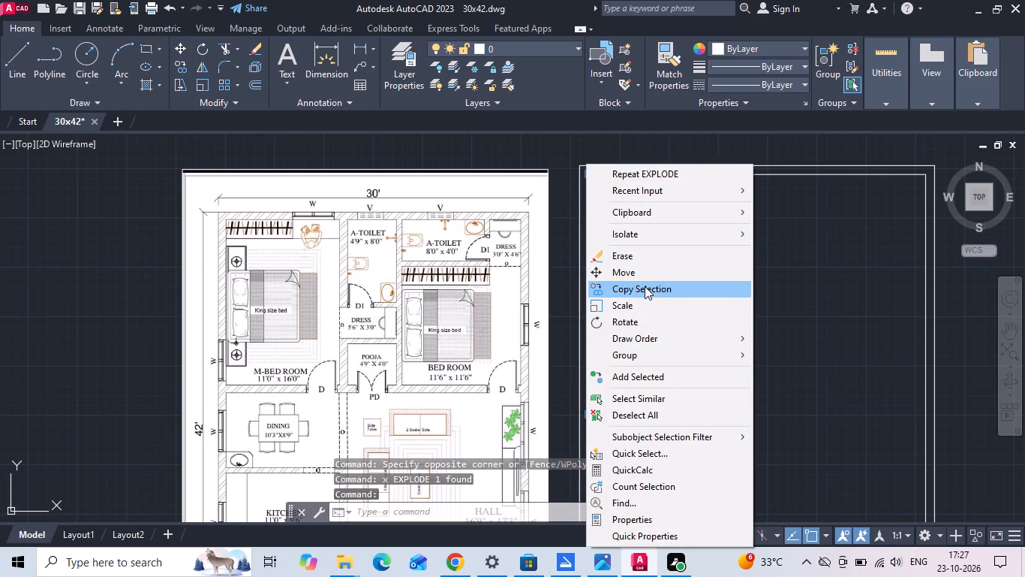
left_click(645, 286)
key("F8")
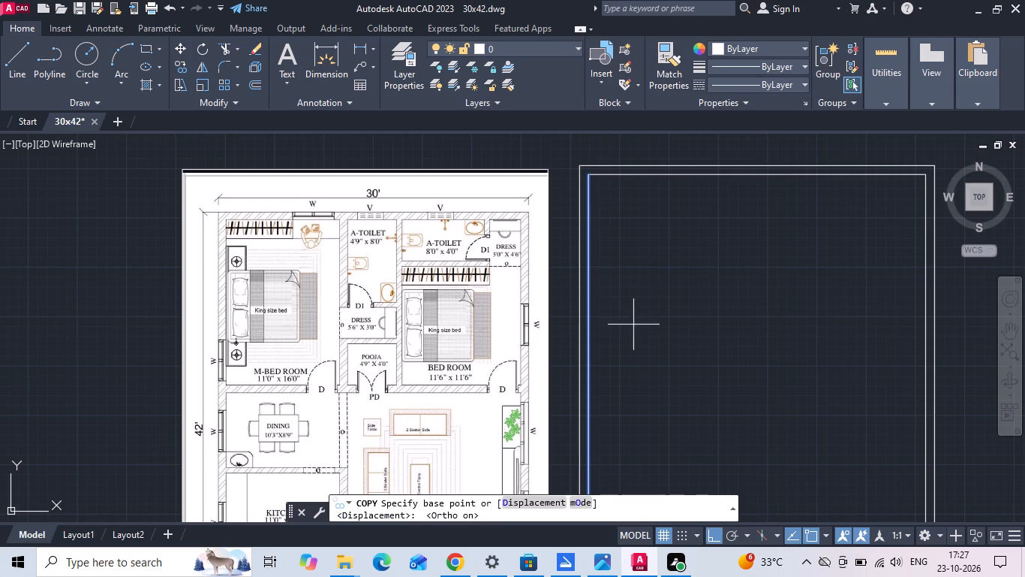
left_click_drag(633, 328, 667, 328)
type("11'")
key("Return")
key("Escape")
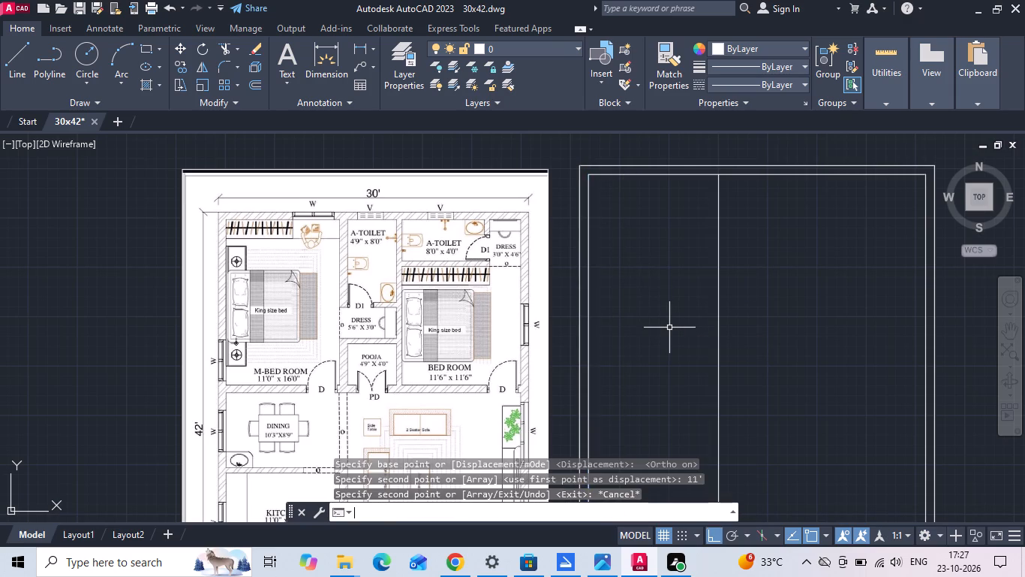
Offset the top inner wall line 16' downward for the master bedroom length.
type("o 16'")
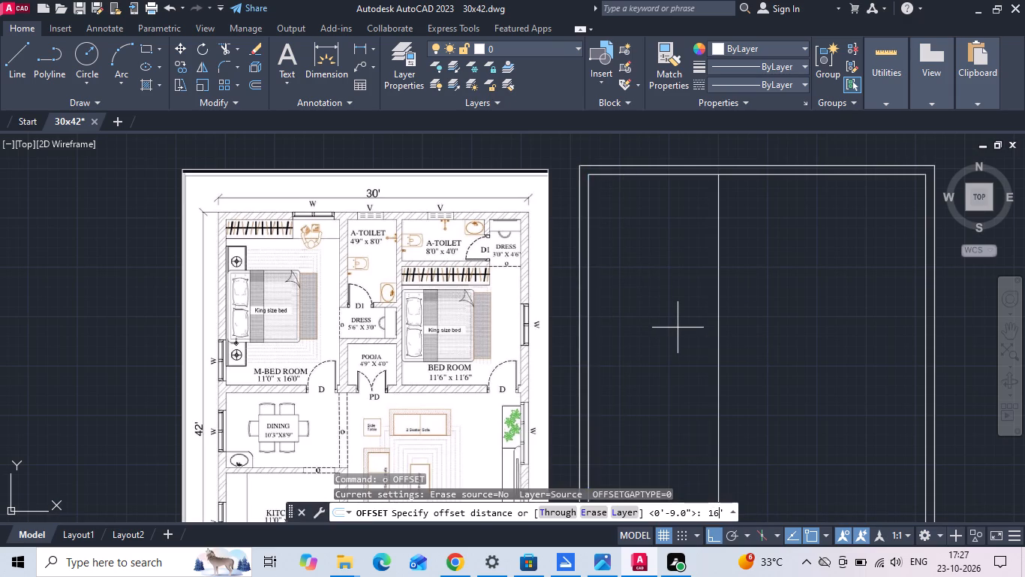
key("Return")
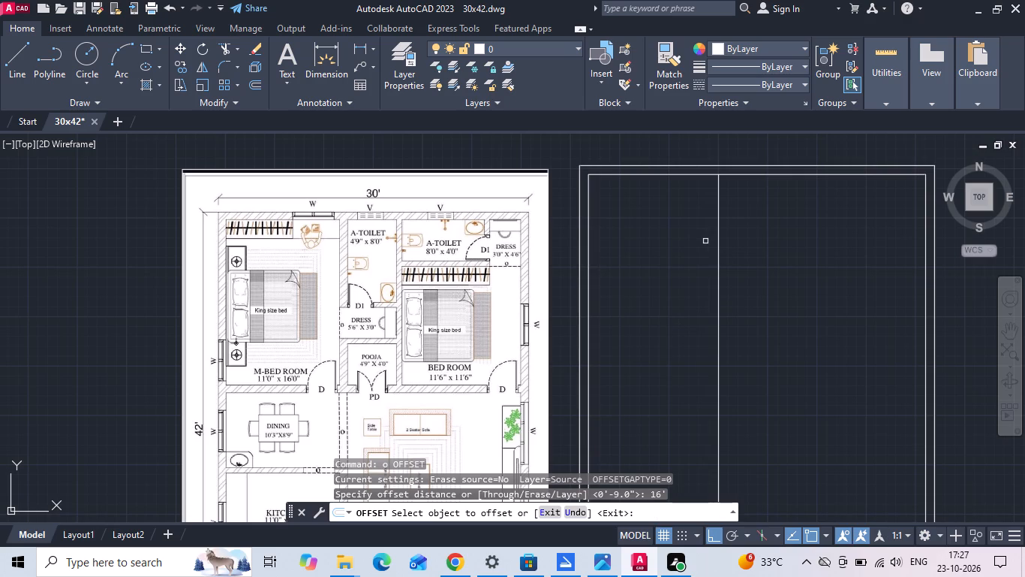
left_click(675, 173)
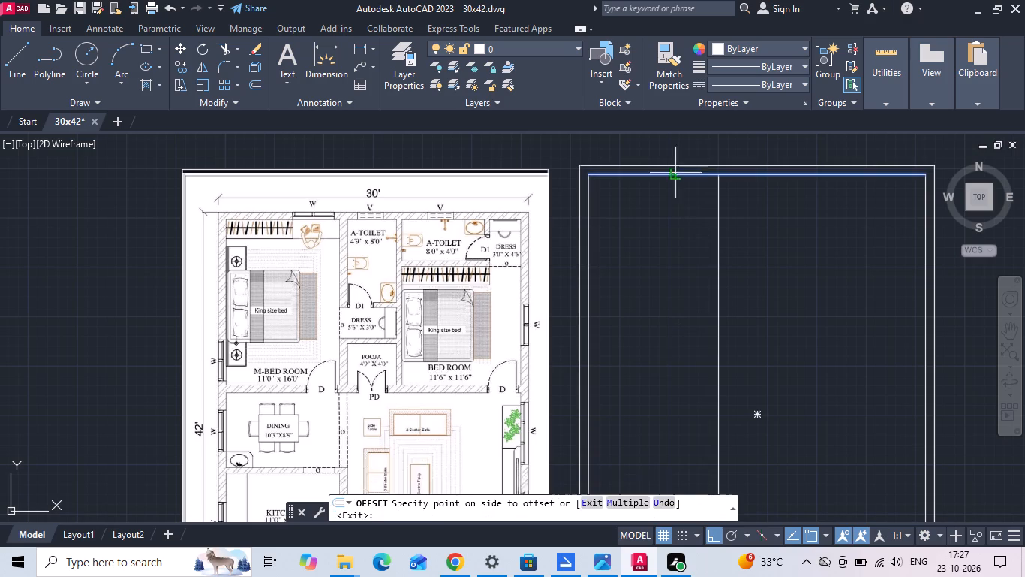
left_click(653, 234)
key("Escape")
Offset the vertical partition line to the right and the horizontal partition line downward by 9" for the wall thickness.
type("o 9")
key("space")
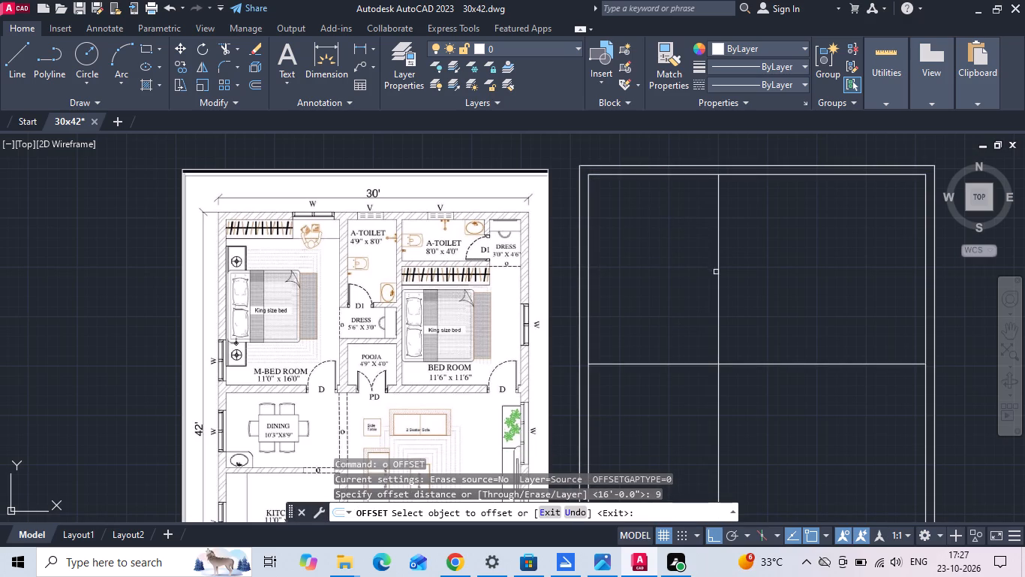
left_click(720, 276)
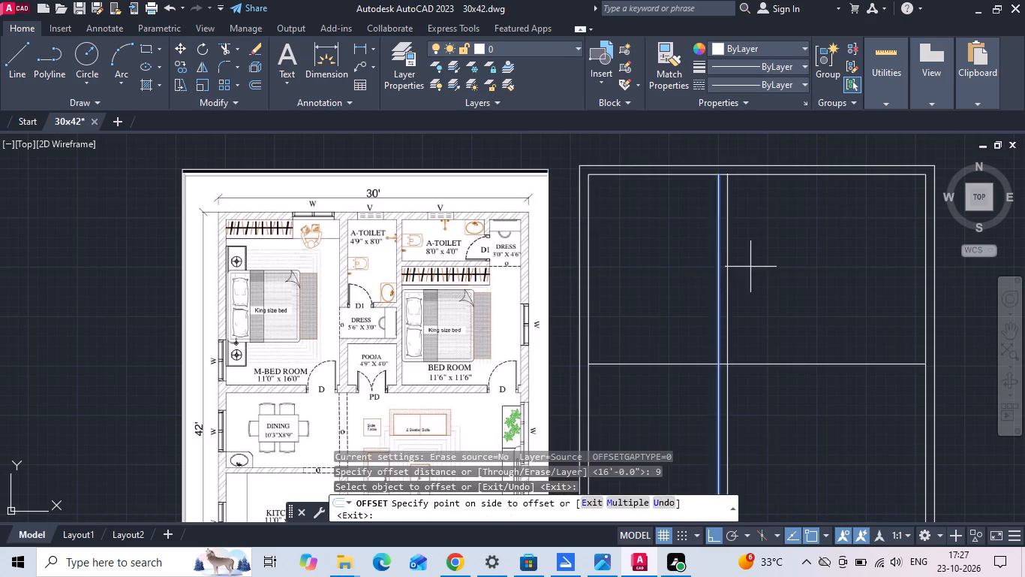
left_click(751, 267)
left_click_drag(646, 364, 645, 372)
left_click(642, 384)
key("Escape")
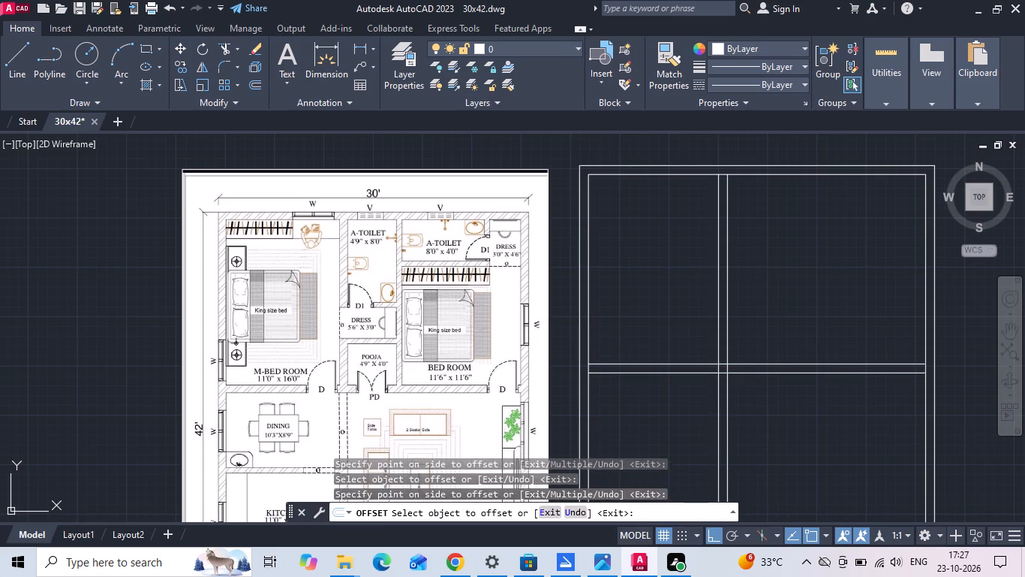
Offset the right inner wall line 11'6" to the left for the second bedroom width.
middle_click_drag(642, 379, 609, 376)
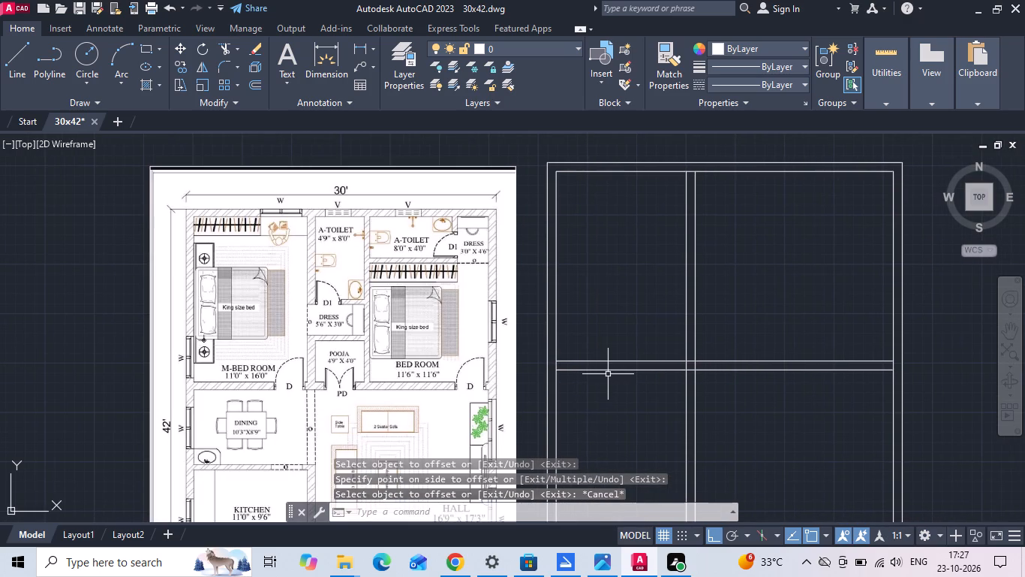
type("o 11'")
type("6")
key("space")
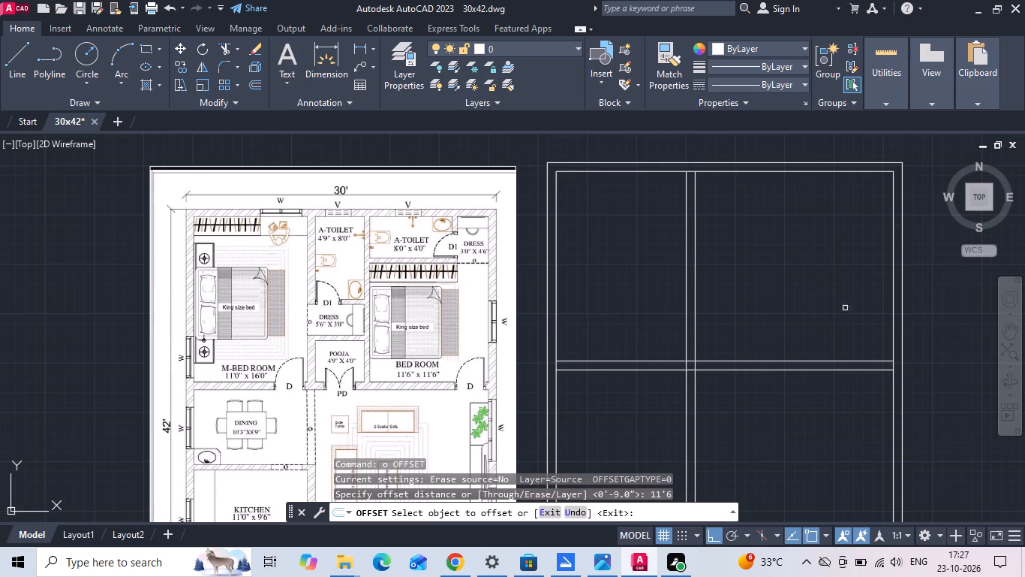
left_click(894, 298)
left_click(852, 300)
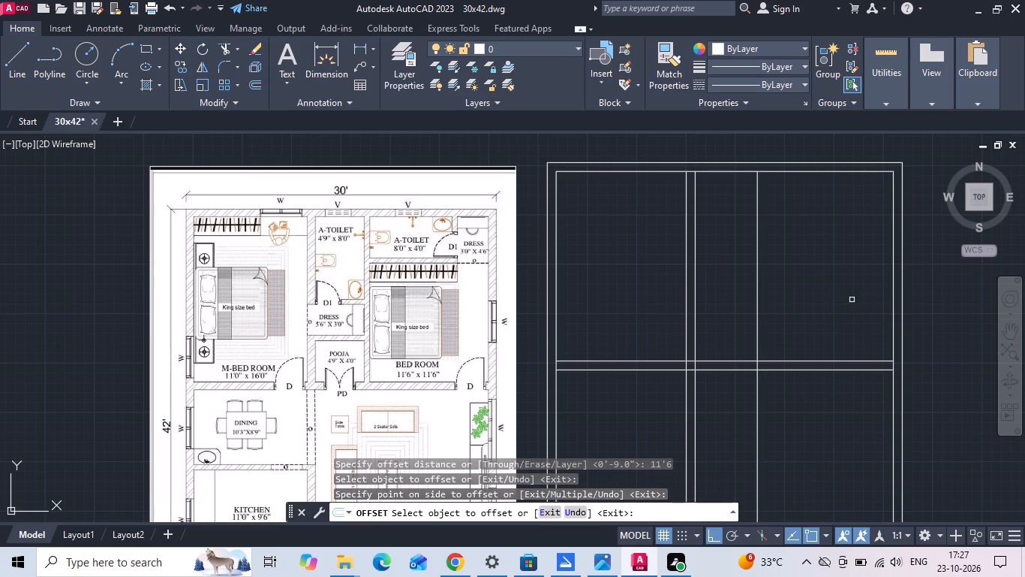
Dimension the horizontal gap between the master bedroom partition and the second bedroom's boundary line.
key("Escape")
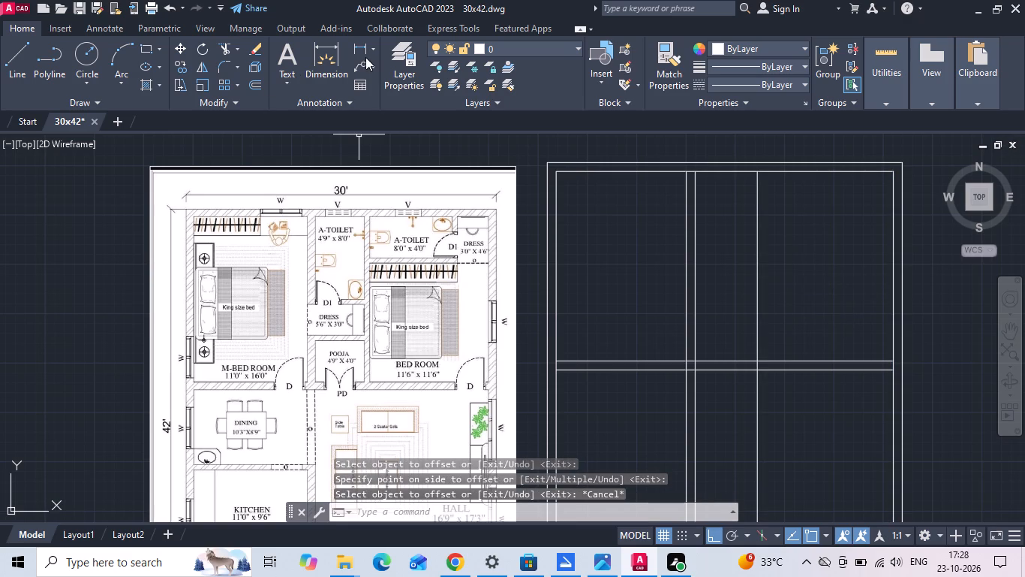
left_click(364, 45)
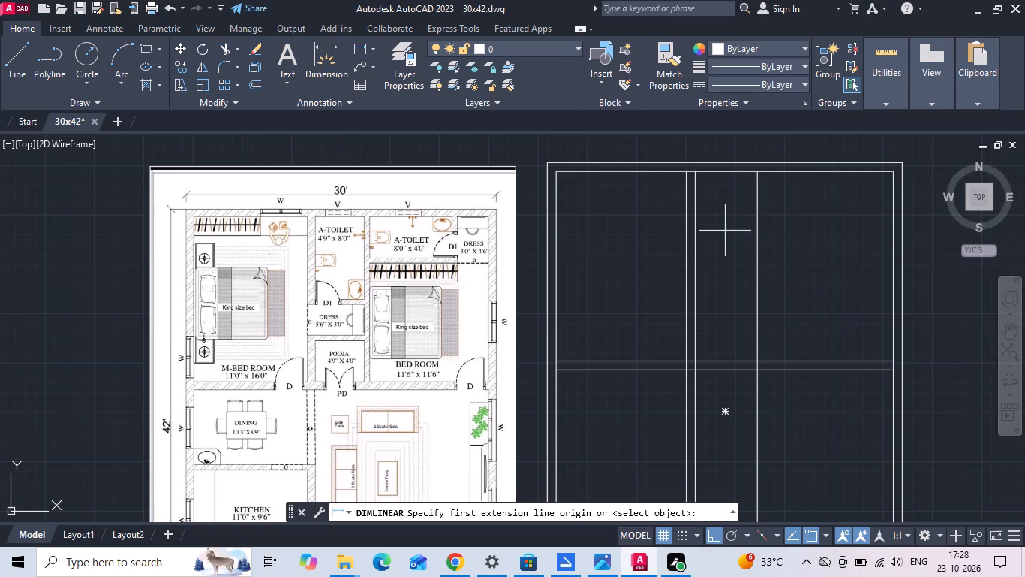
middle_click_drag(758, 216, 743, 291)
scroll(747, 292, "up", 1)
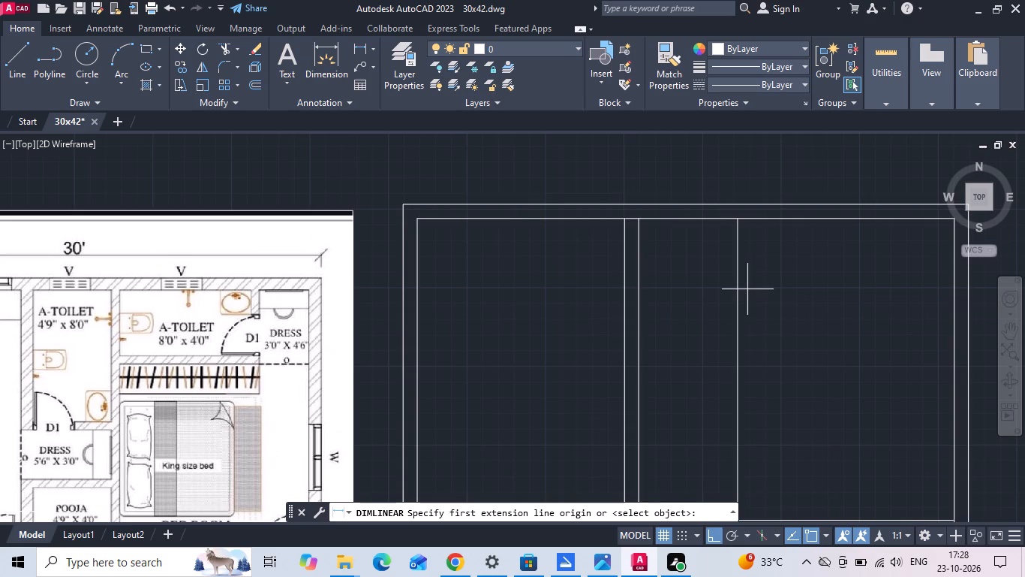
left_click(741, 270)
left_click(643, 263)
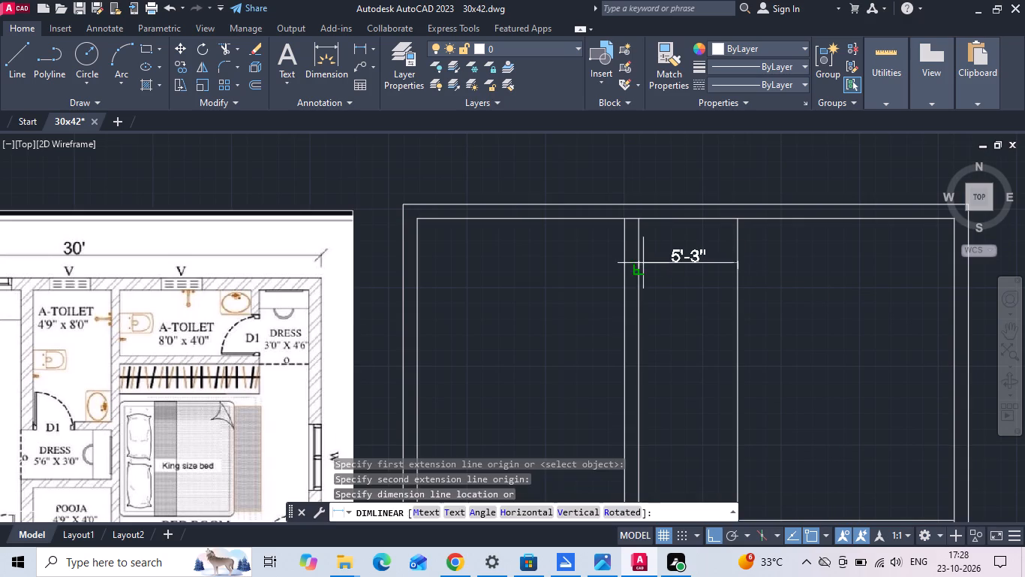
left_click(664, 275)
scroll(693, 240, "down", 1)
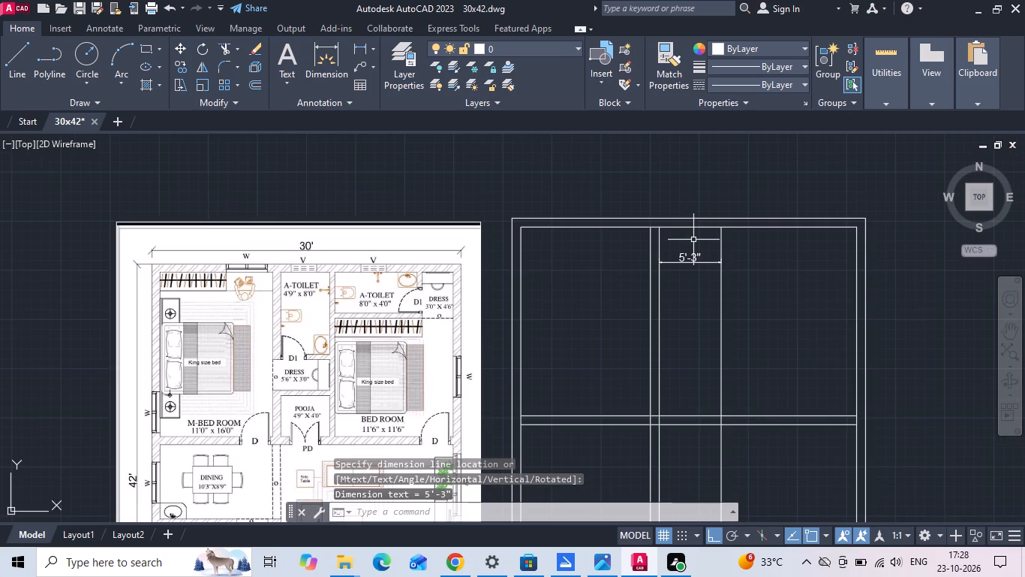
Offset the right face of the master bedroom partition 4'9" to the right for the attached toilet width.
scroll(688, 247, "up", 1)
key("Escape")
type("o")
key("space")
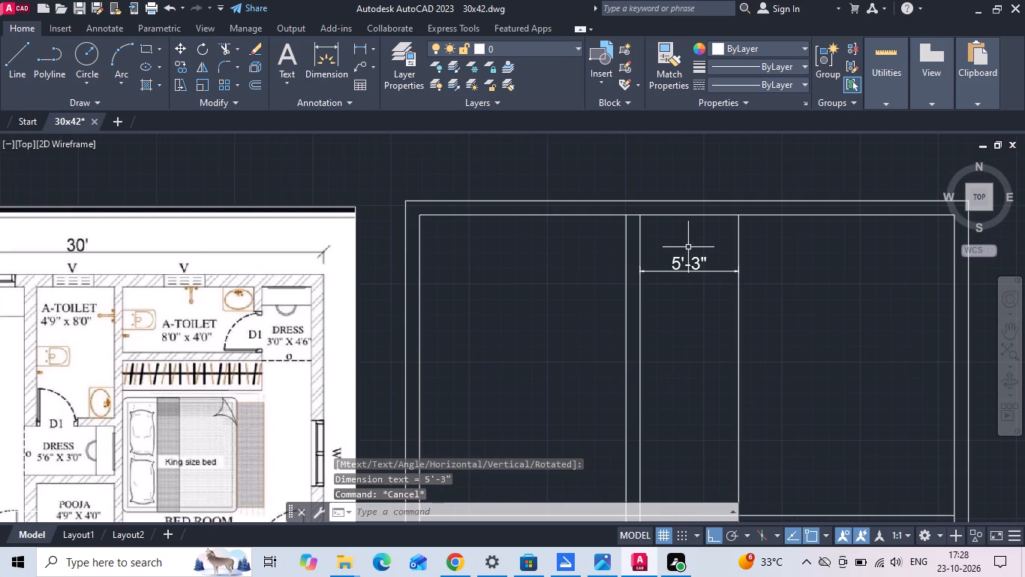
type("4'")
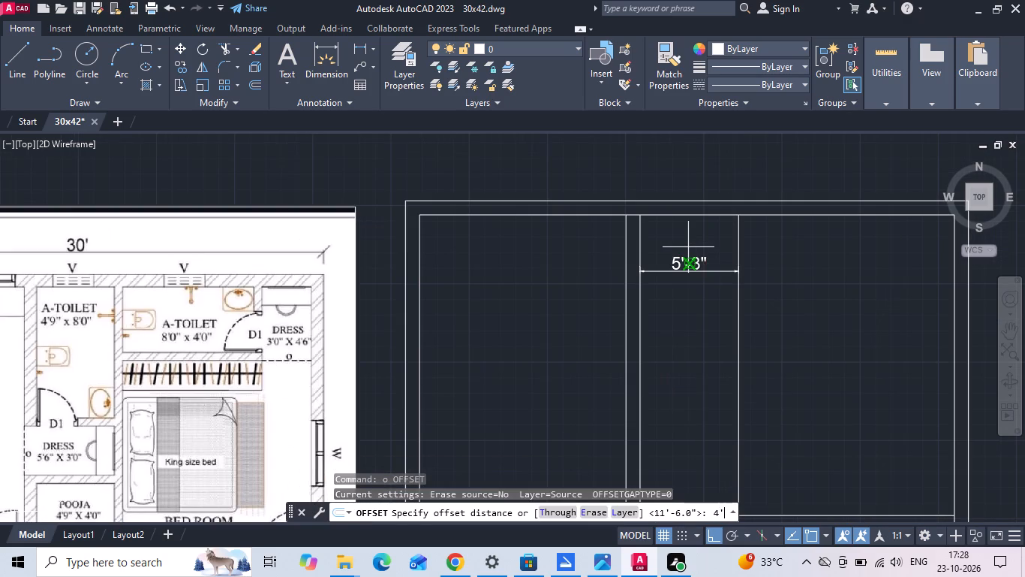
type("9")
key("space")
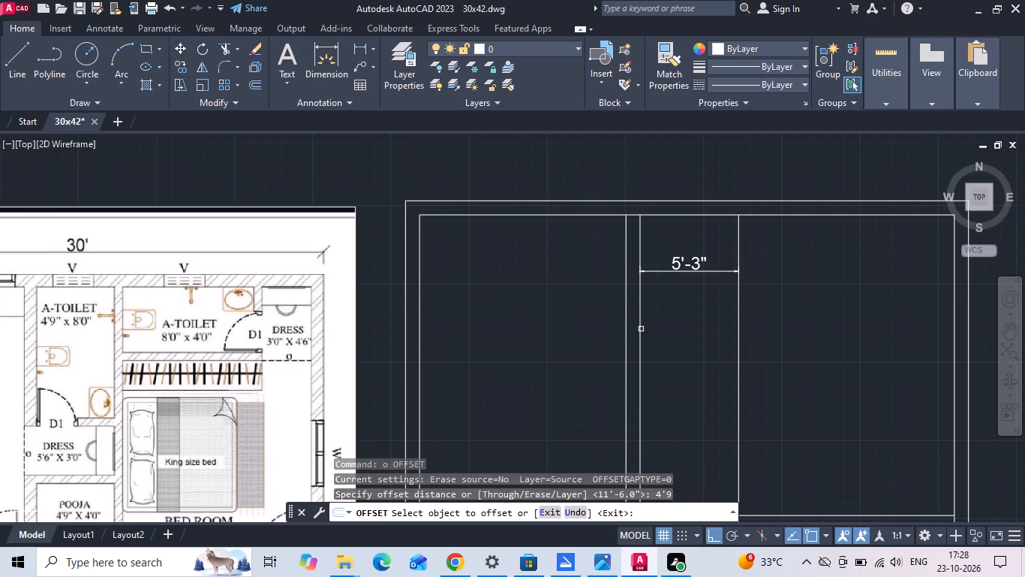
left_click(640, 330)
left_click(732, 325)
key("Escape")
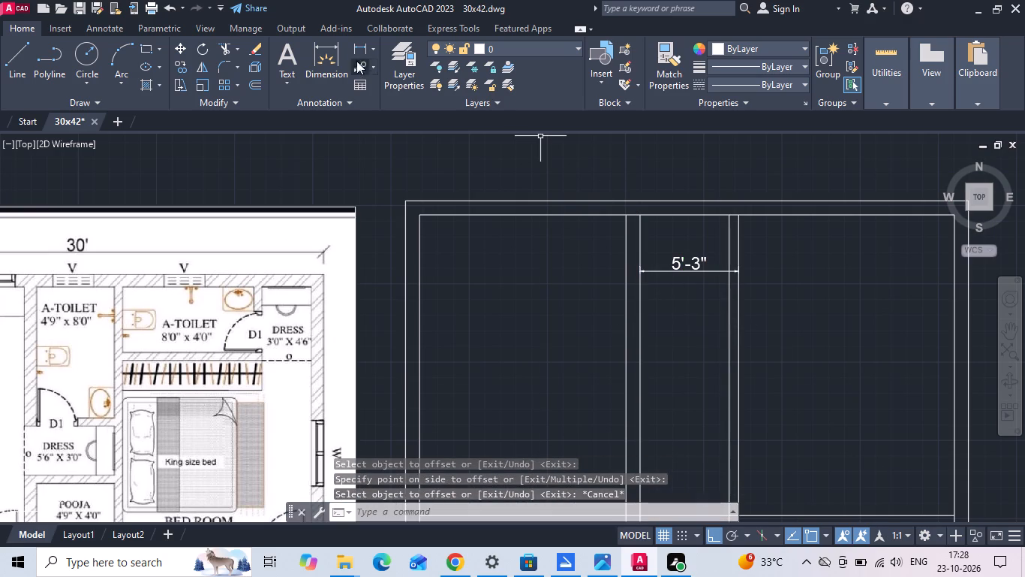
Check the thickness between the new toilet line and the second bedroom line using a linear dimension.
left_click(352, 46)
scroll(730, 224, "up", 2)
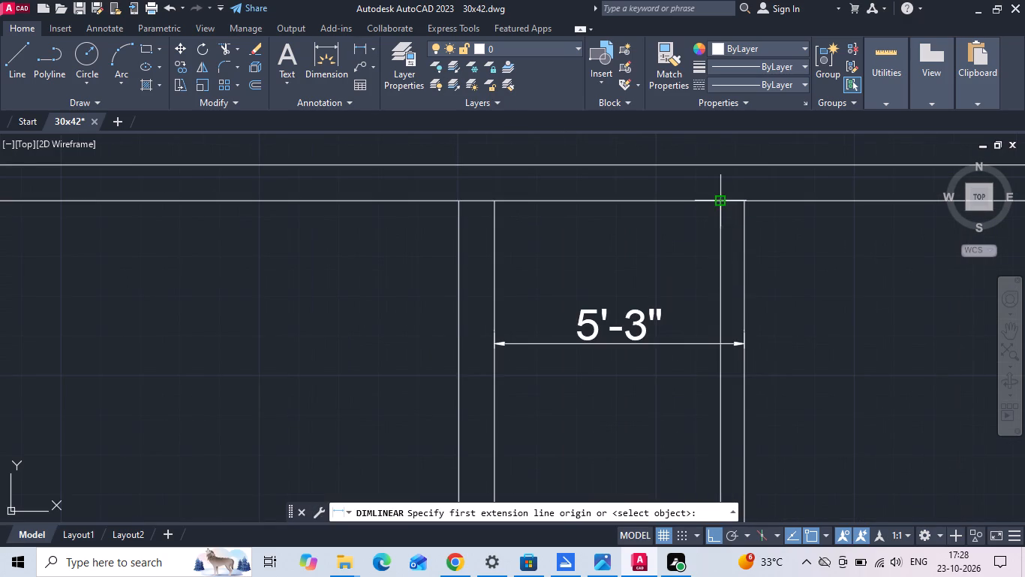
left_click(720, 201)
left_click(747, 201)
scroll(749, 203, "down", 2)
key("Escape")
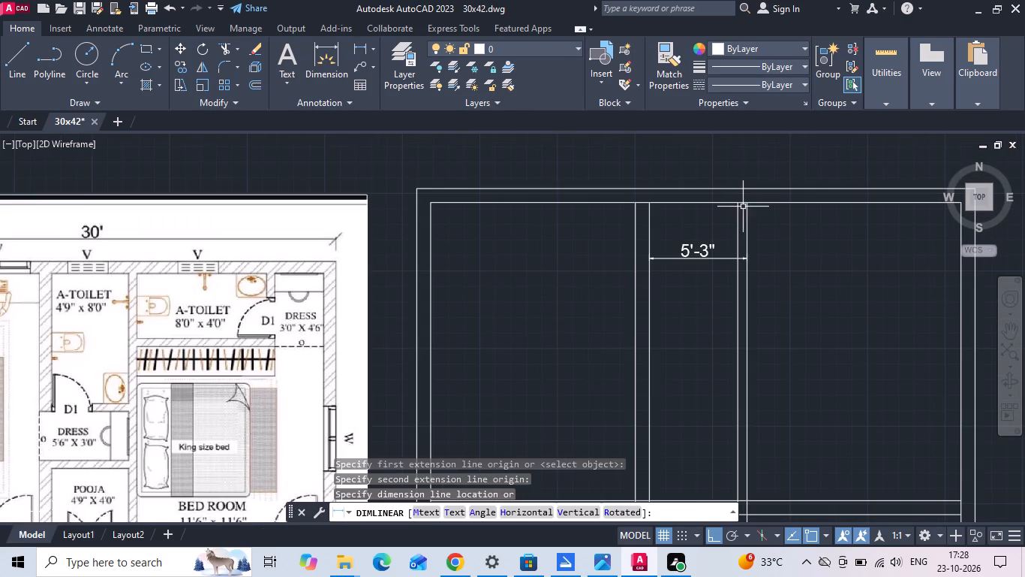
Offset the second bedroom's left wall line 8' to the right for its attached toilet width.
middle_click_drag(679, 286, 671, 263)
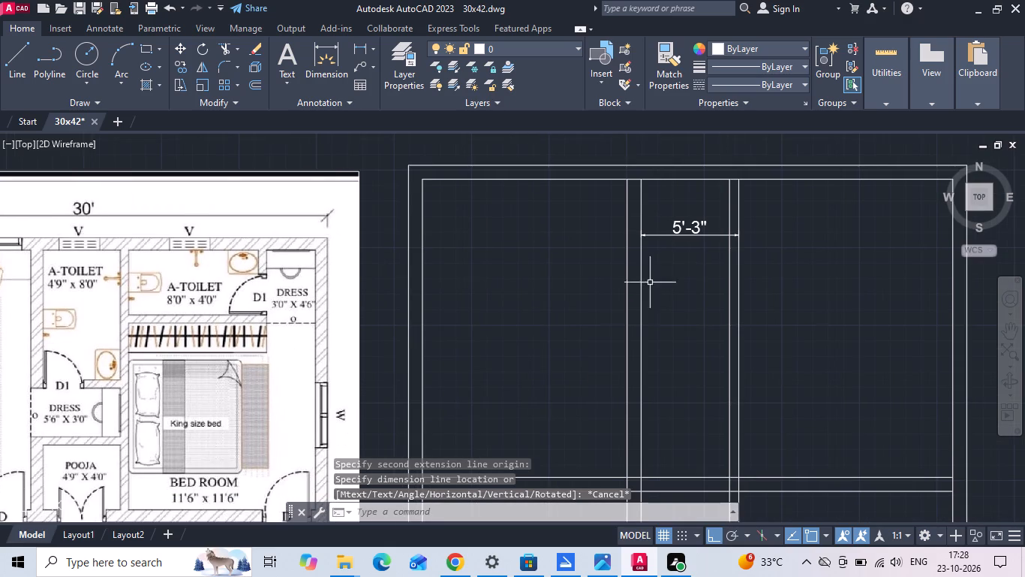
middle_click_drag(624, 327, 618, 310)
key("Escape")
type("o")
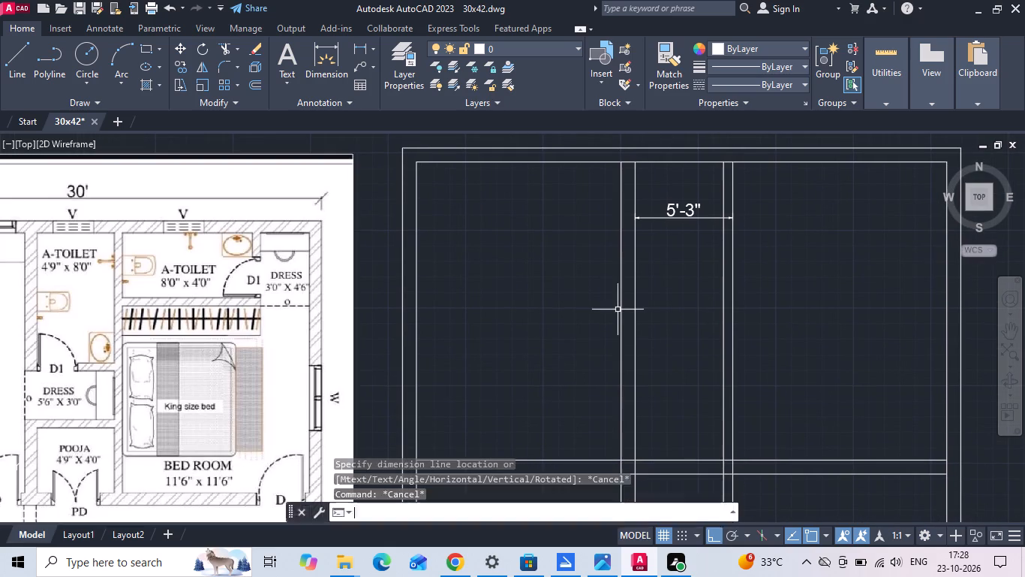
key("space")
type("8'")
key("Return")
left_click(734, 261)
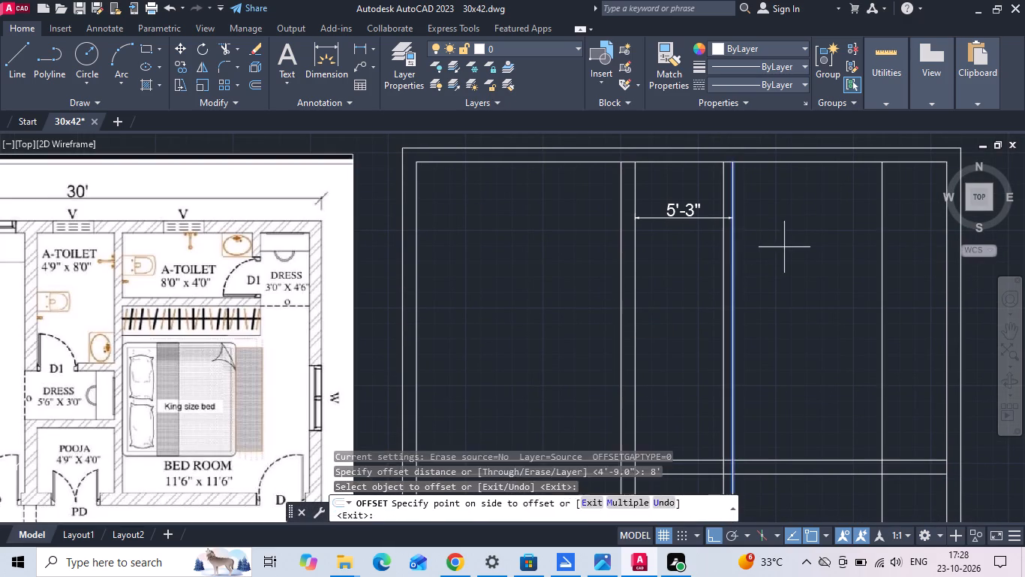
left_click(785, 246)
key("Escape")
Offset the new toilet side line 6" to the right for the wall thickness beside the dress area.
type("o 6")
key("space")
left_click(883, 198)
left_click(893, 191)
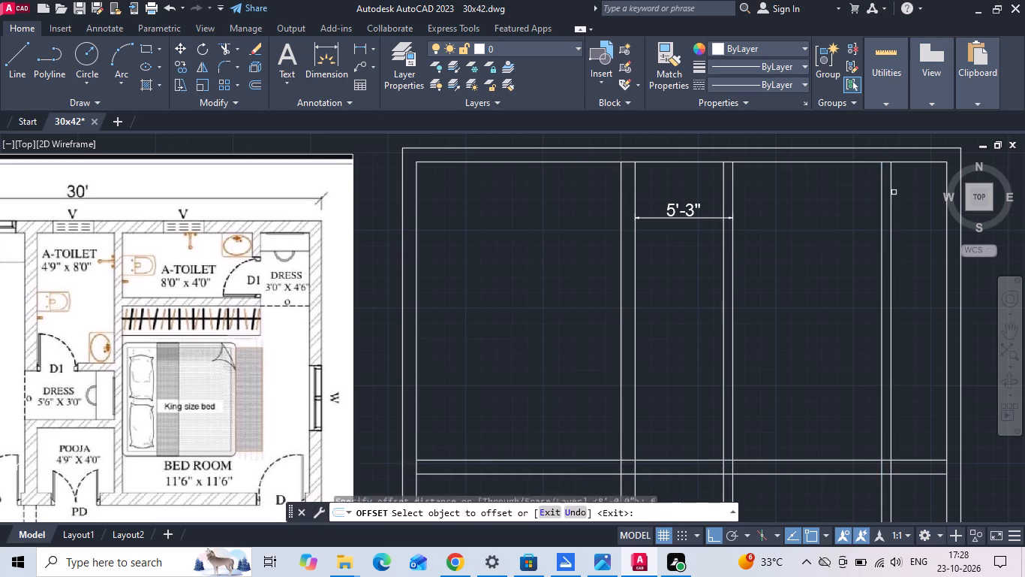
middle_click_drag(811, 252, 720, 254)
key("Escape")
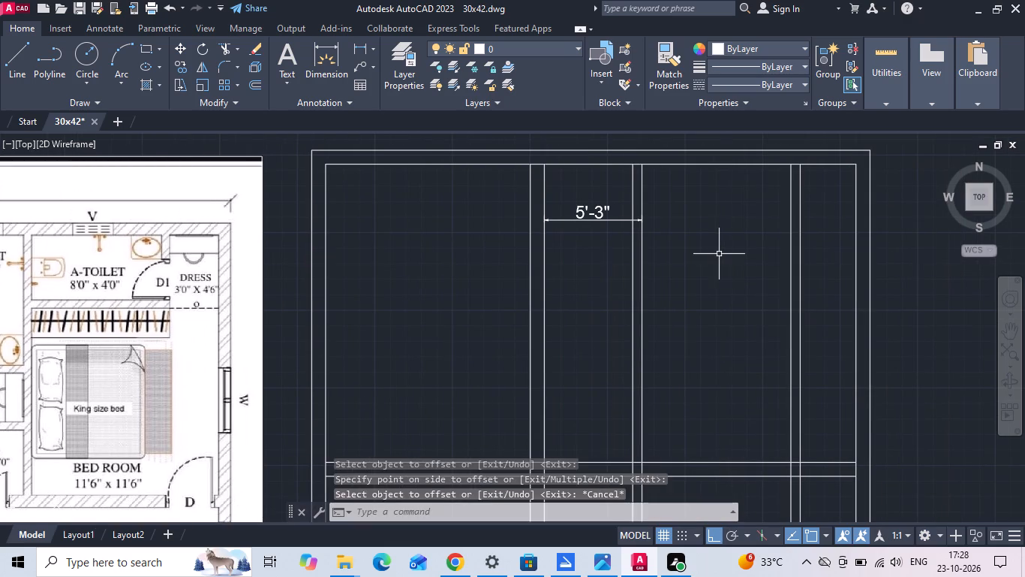
Offset the top inner wall line 4' downward for the second bedroom's toilet depth.
middle_click_drag(718, 255, 733, 261)
key("Escape")
type("o")
key("space")
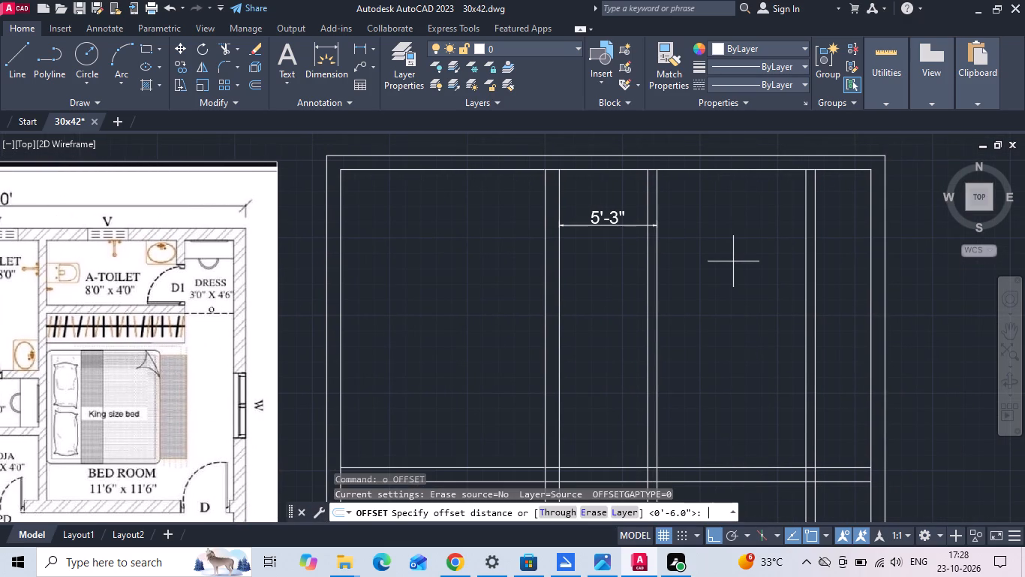
type("4'")
key("Return")
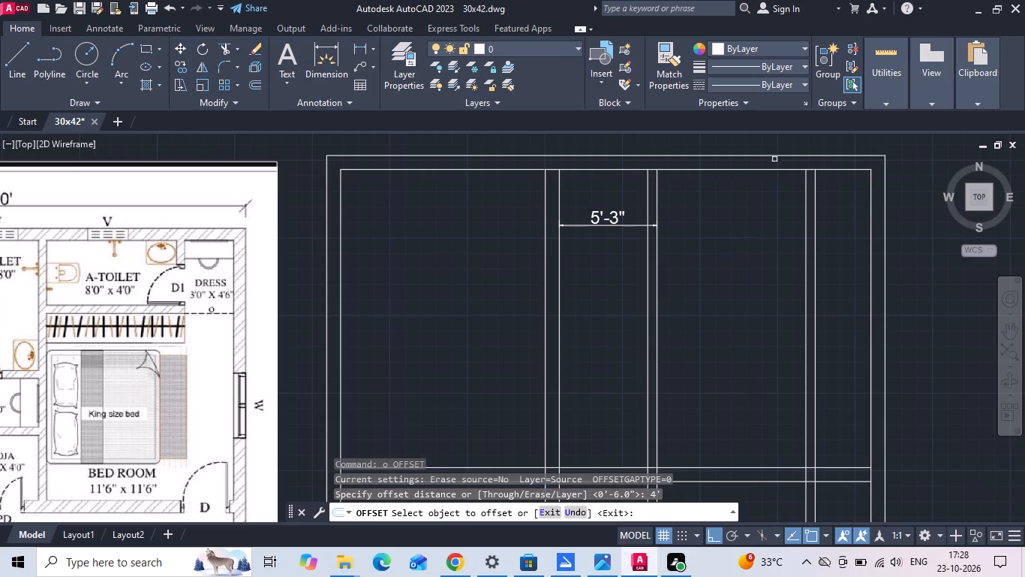
left_click_drag(750, 169, 750, 177)
left_click(750, 277)
key("Escape")
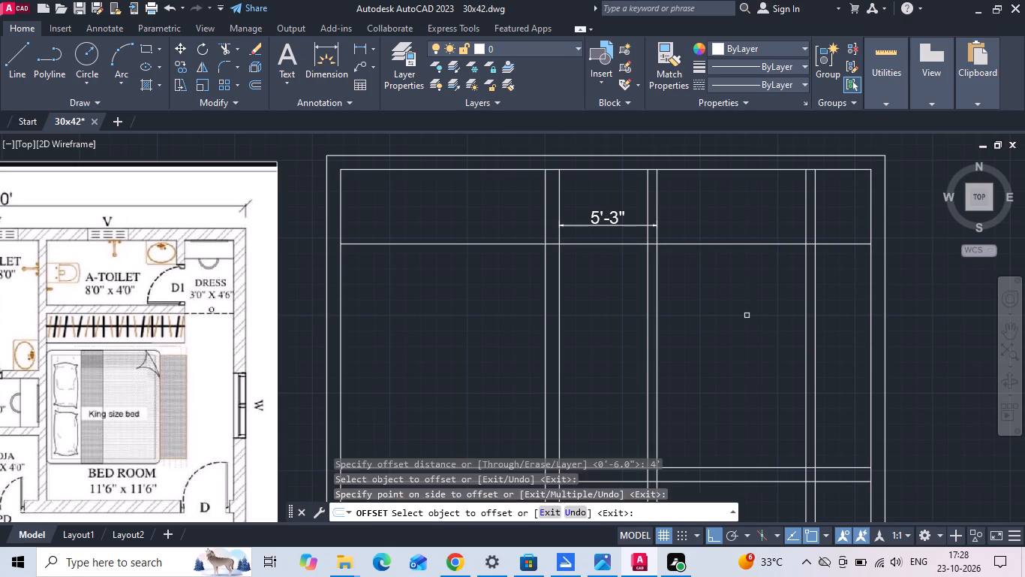
Offset the toilet's lower wall line 6" downward for the wall thickness.
key("o")
key("space")
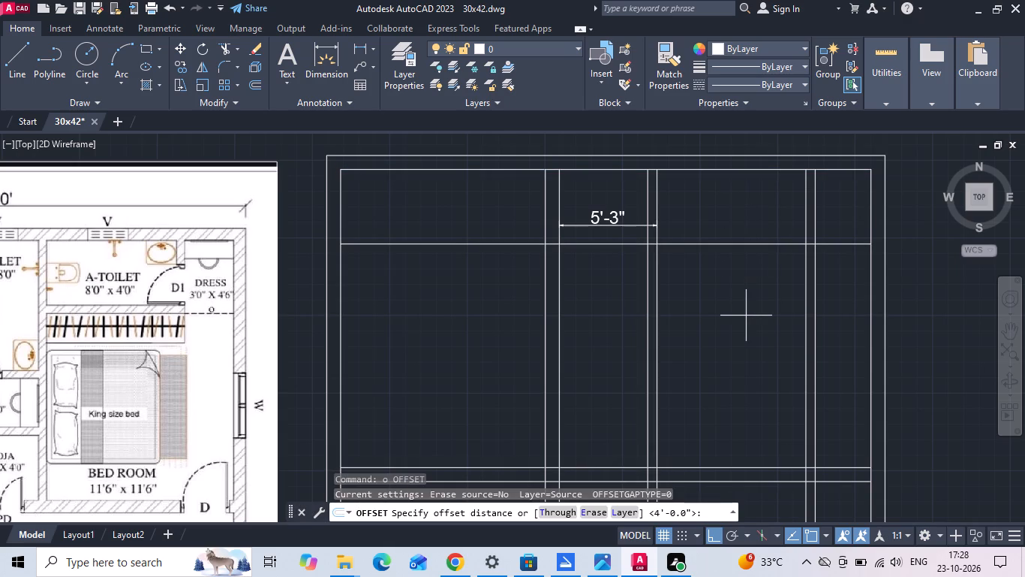
type("6")
key("space")
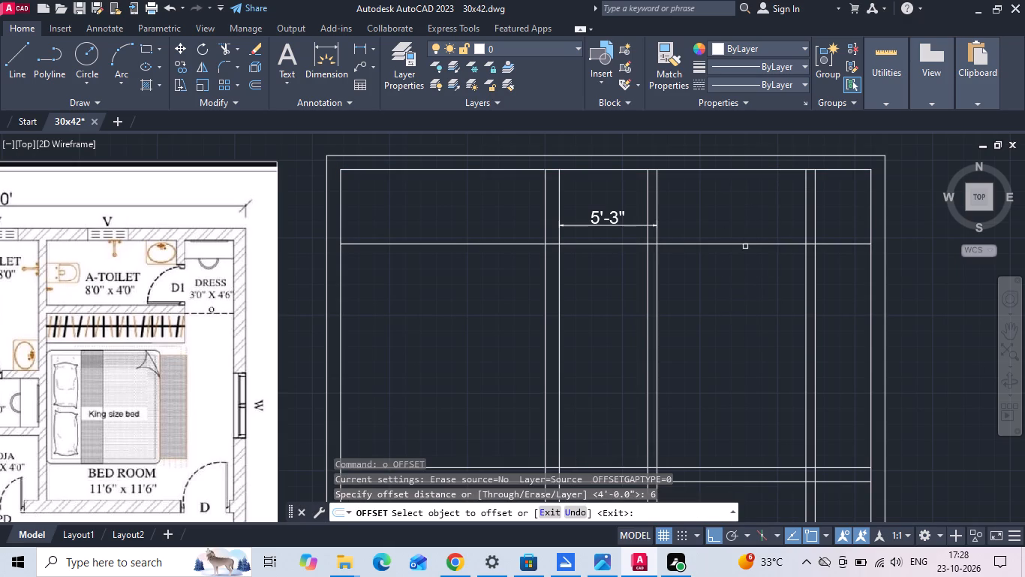
left_click_drag(745, 244, 744, 251)
left_click(729, 281)
key("Escape")
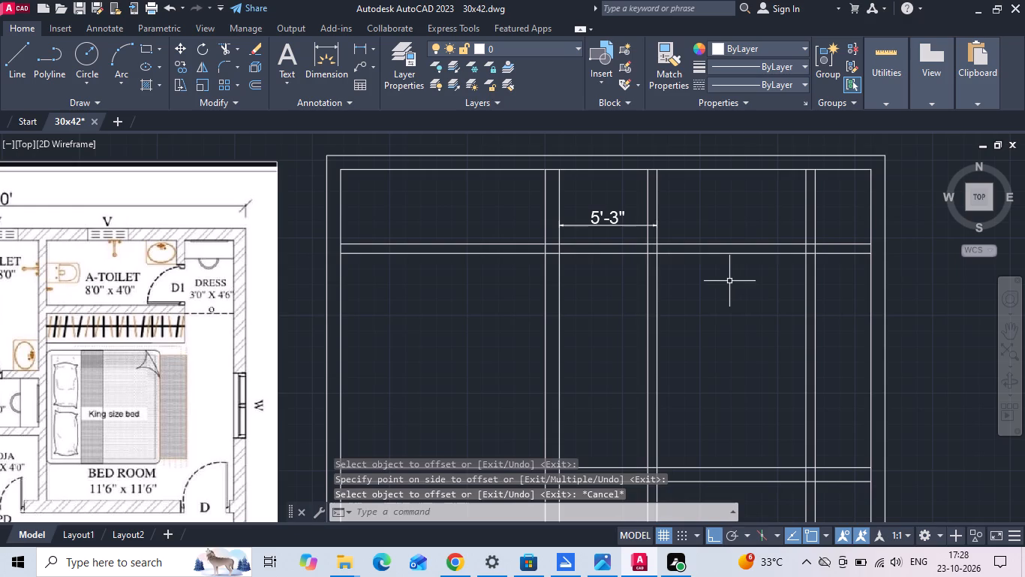
Trim the new horizontal wall lines out of the 4'9" middle bay and the dress partition lines out of the second bedroom.
type("tr")
key("space")
key("space")
left_click_drag(631, 243, 627, 273)
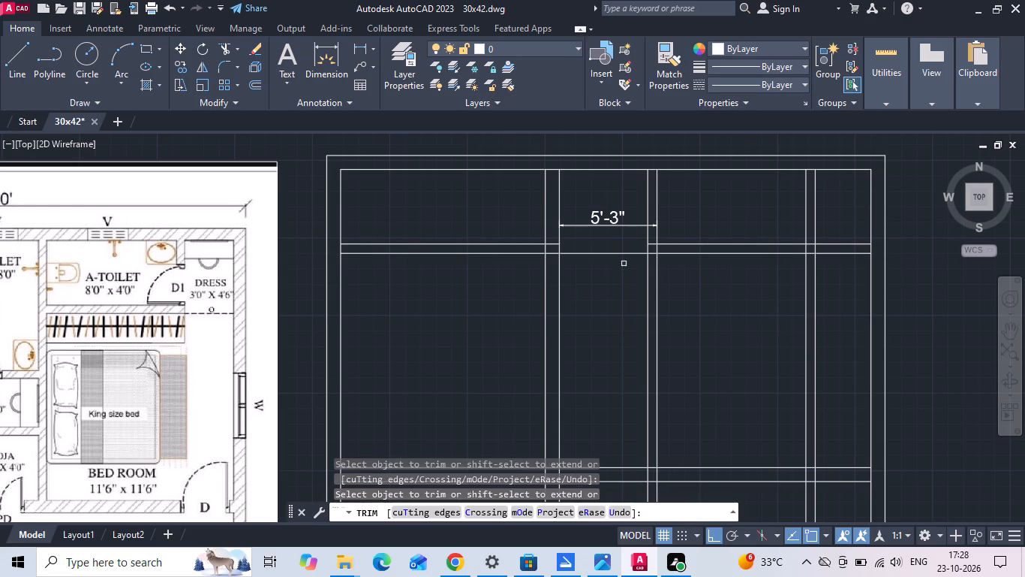
left_click(624, 256)
left_click(620, 243)
left_click_drag(777, 305, 784, 314)
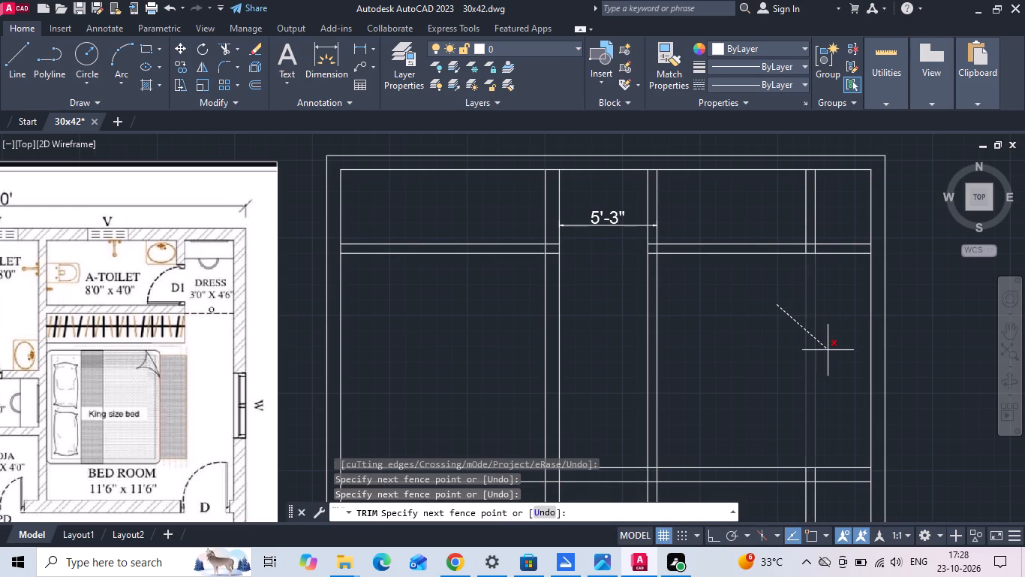
left_click(828, 352)
key("Escape")
Erase the two leftover horizontal line segments across the master bedroom.
left_click_drag(503, 286, 488, 253)
left_click(482, 235)
key("Delete")
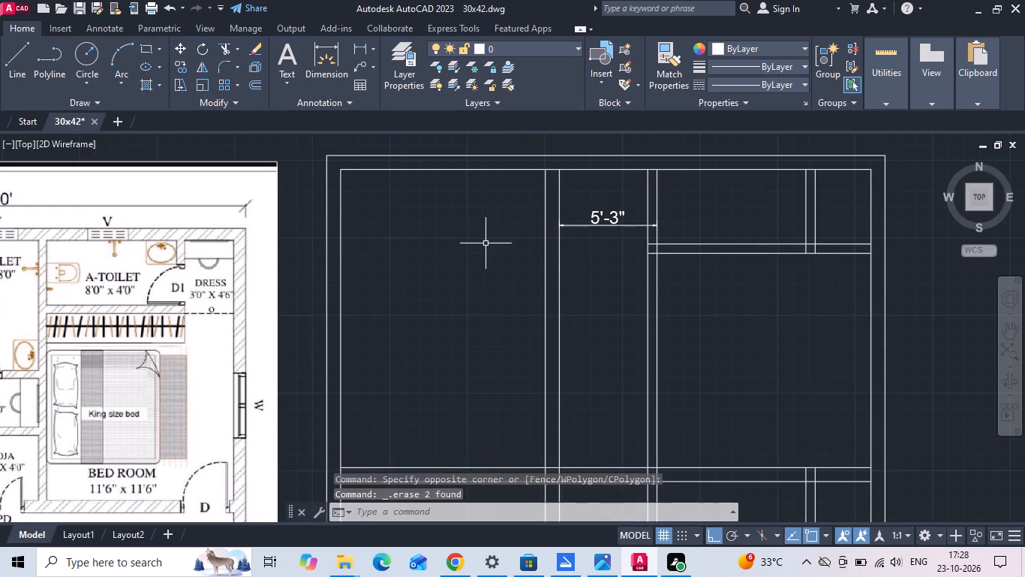
Trim the overlapping lines where the two main partitions meet the top wall and the second bedroom's toilet wall.
middle_click_drag(489, 246, 573, 257)
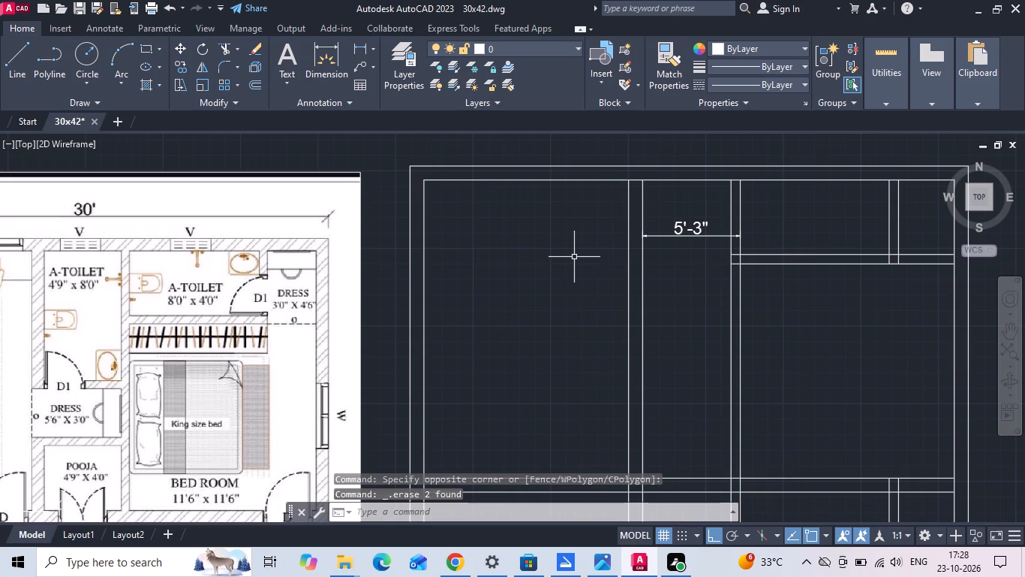
type("tr")
key("space")
key("space")
scroll(572, 264, "down", 1)
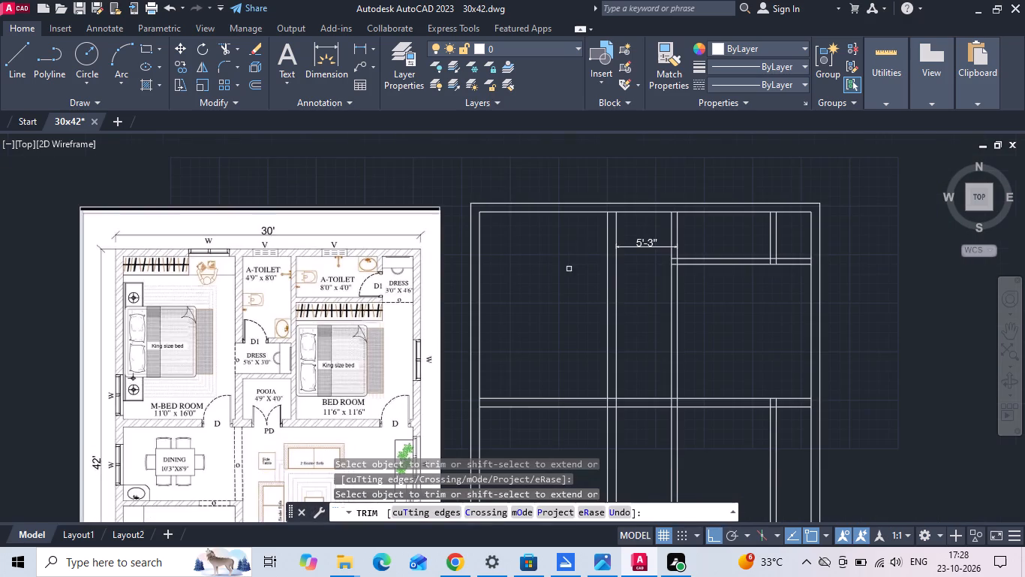
scroll(622, 200, "up", 2)
left_click(594, 225)
left_click(593, 249)
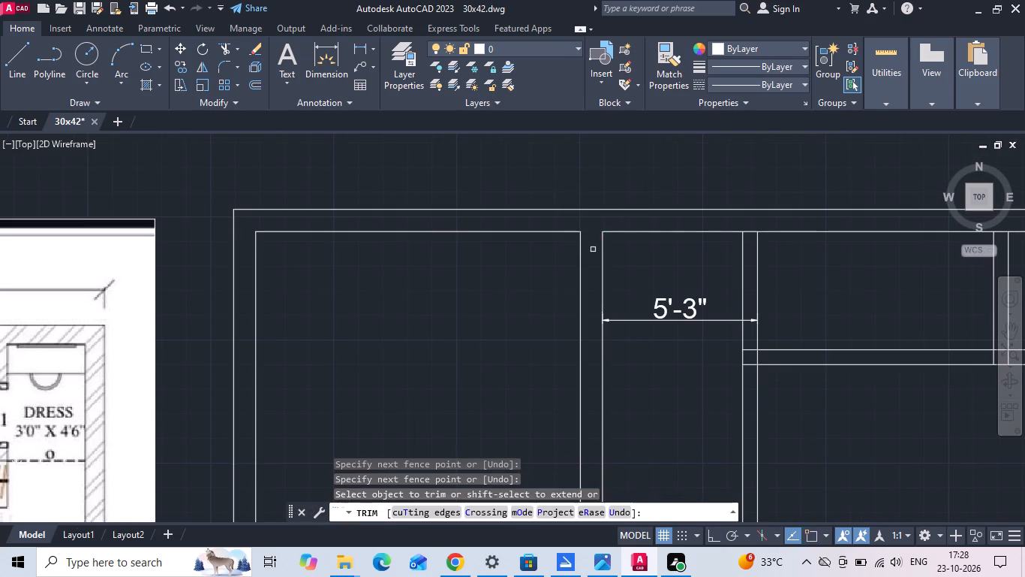
left_click(748, 229)
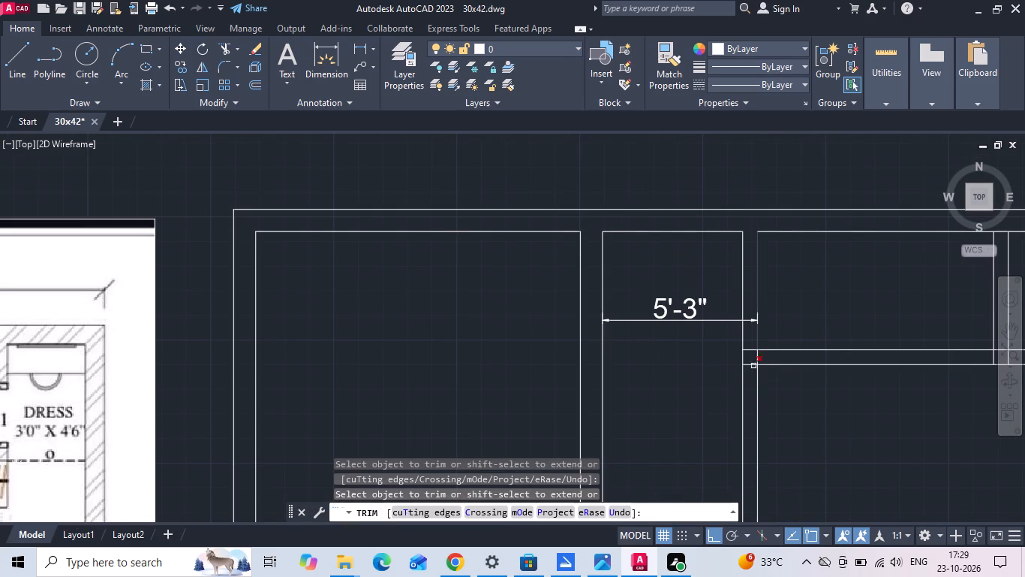
left_click(752, 373)
left_click(747, 344)
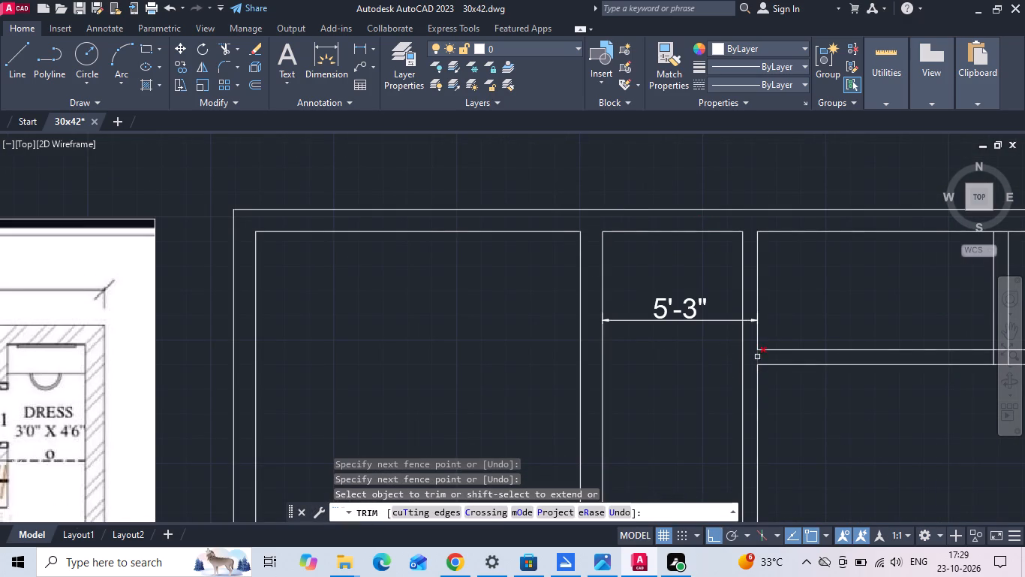
left_click(758, 357)
Trim the dress partition's top junction, the toilet wall lines crossing the dress area, and the leftover segment at their corner.
scroll(500, 331, "down", 1)
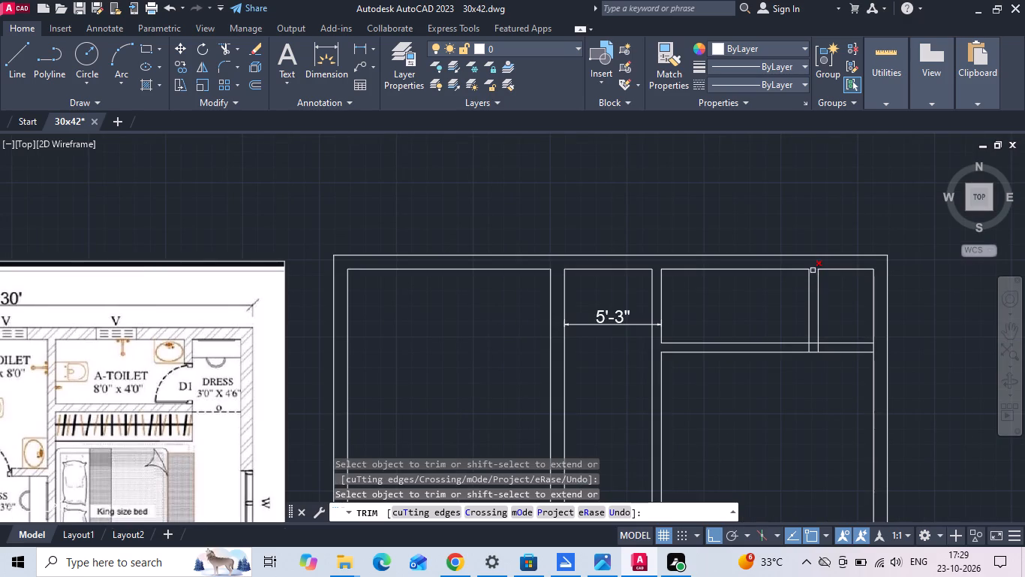
left_click(813, 270)
scroll(836, 352, "up", 1)
left_click_drag(834, 327, 831, 372)
left_click_drag(794, 346, 785, 345)
left_click(774, 346)
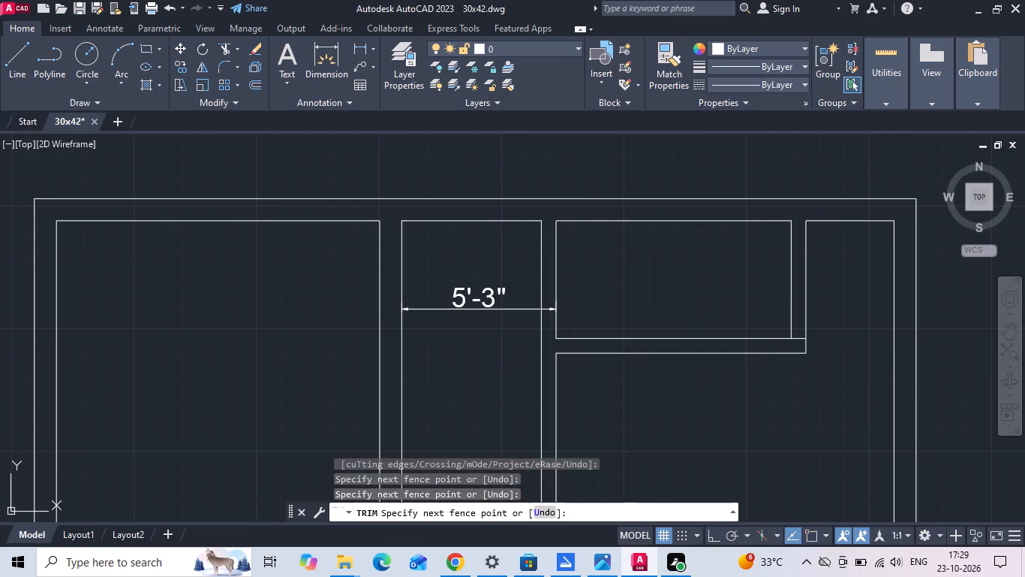
key("Escape")
Offset the upper line of the second bedroom's toilet wall 2'6" upward to mark the door opening.
type("o")
key("space")
type("2'6")
key("space")
left_click_drag(746, 339, 744, 331)
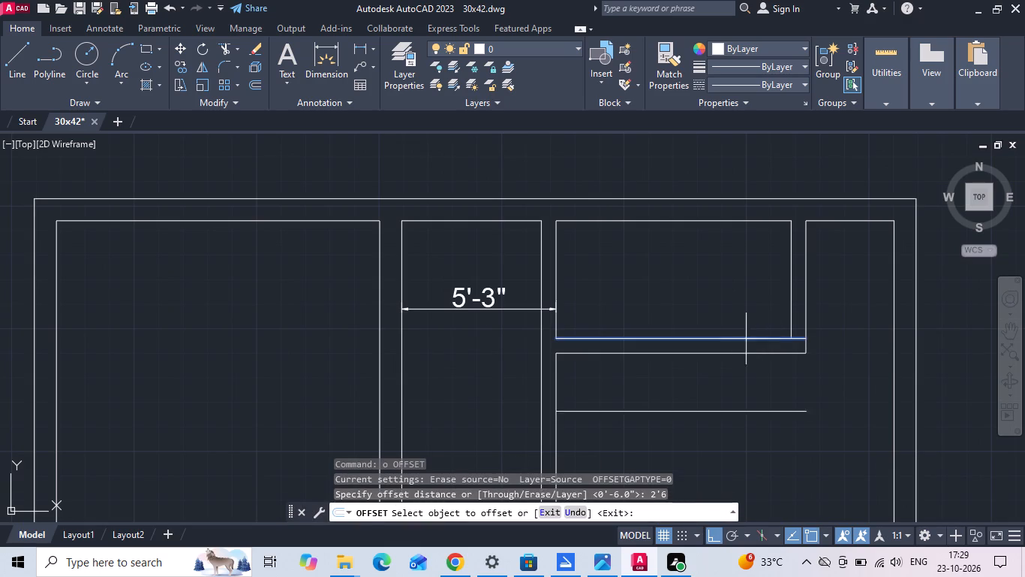
left_click_drag(744, 331, 742, 325)
left_click(740, 311)
key("Escape")
Trim the offset guide line and the dress partition lines below it to open the toilet doorway.
key("t")
key("r")
key("space")
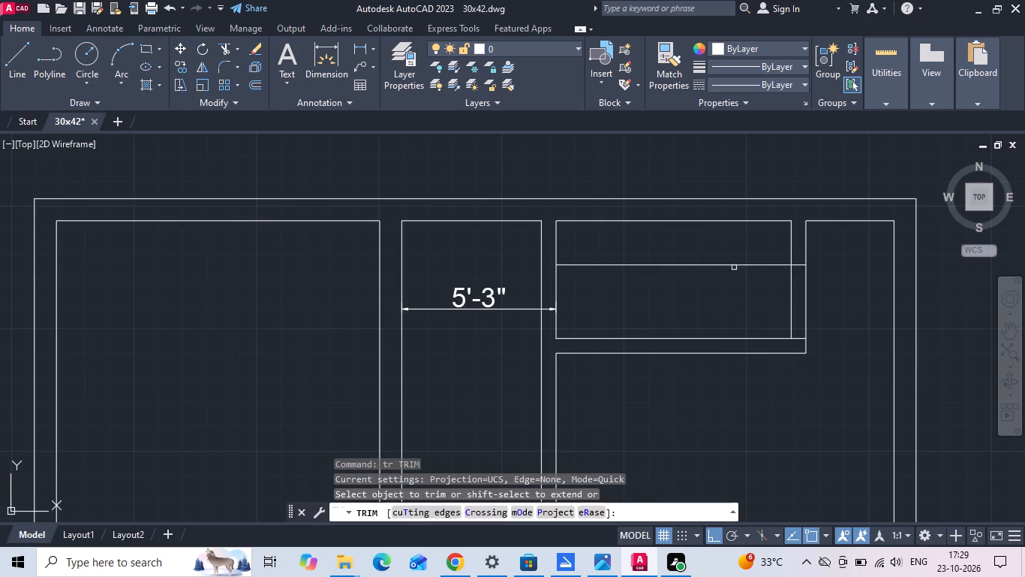
left_click_drag(735, 254, 832, 297)
scroll(802, 349, "down", 2)
key("Escape")
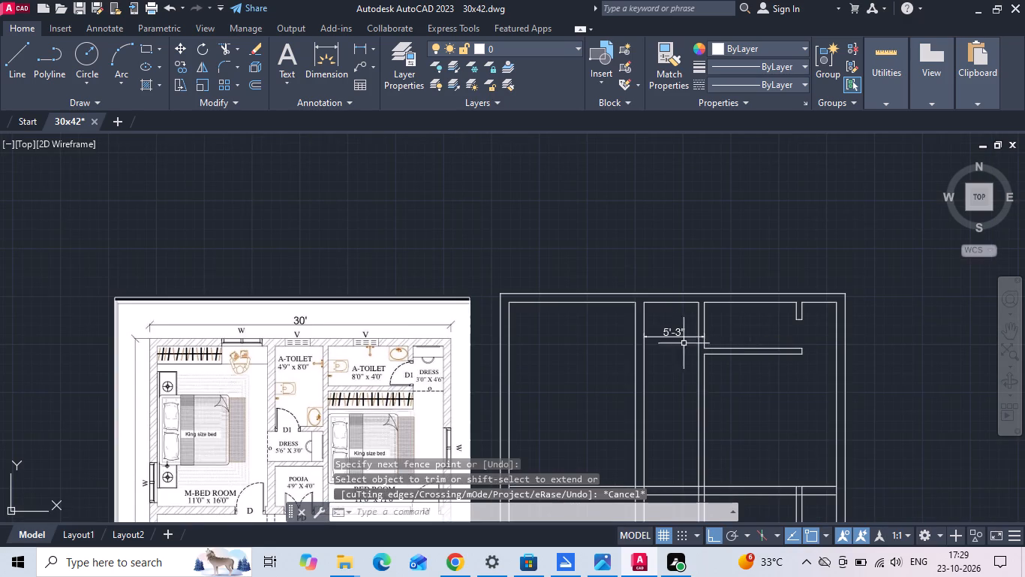
Measure the length of the short dress partition stub hanging from the top wall.
scroll(696, 346, "up", 1)
left_click(356, 44)
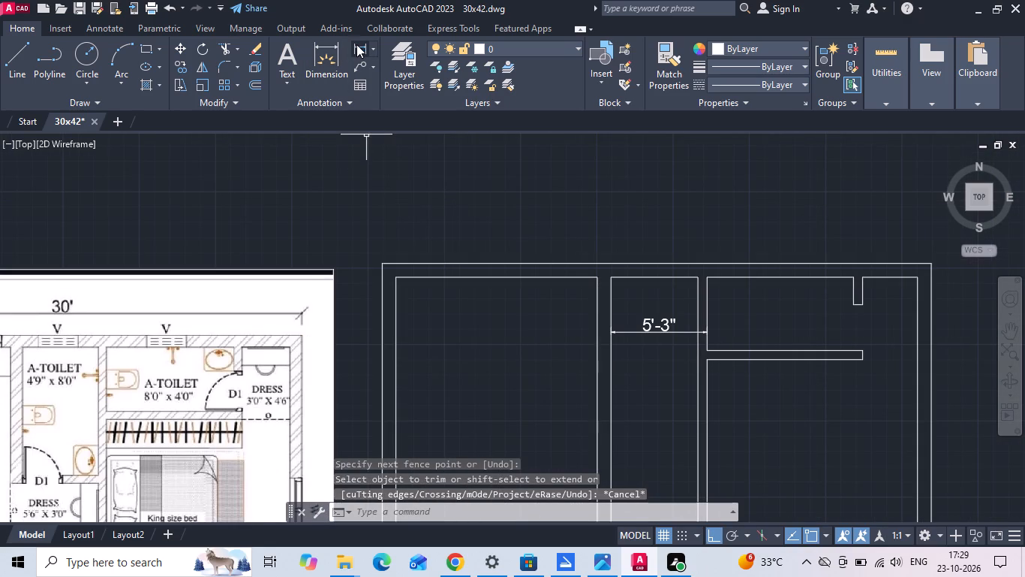
middle_click_drag(738, 260, 553, 234)
scroll(618, 278, "up", 1)
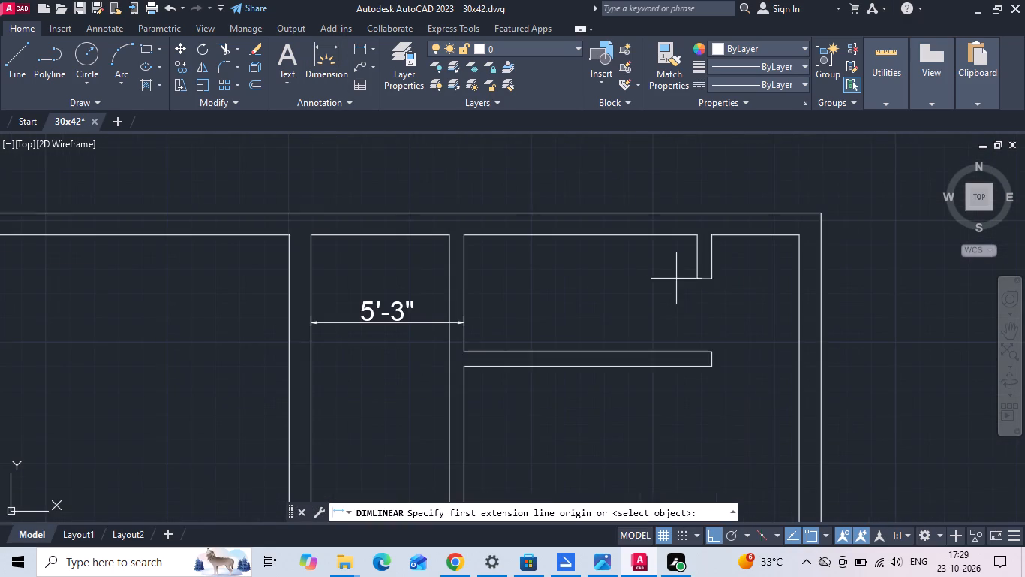
left_click_drag(714, 275, 714, 267)
left_click(713, 237)
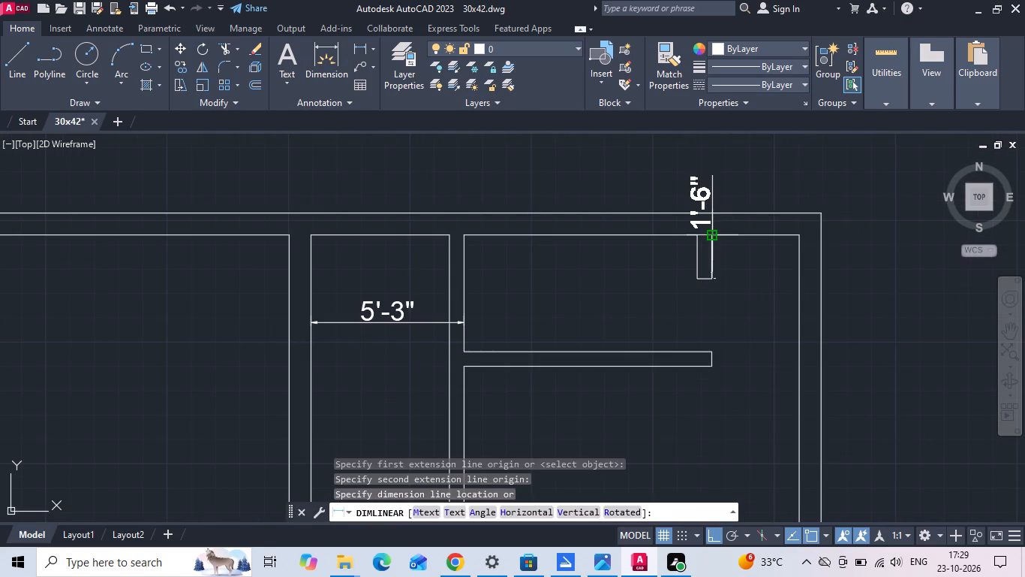
key("Escape")
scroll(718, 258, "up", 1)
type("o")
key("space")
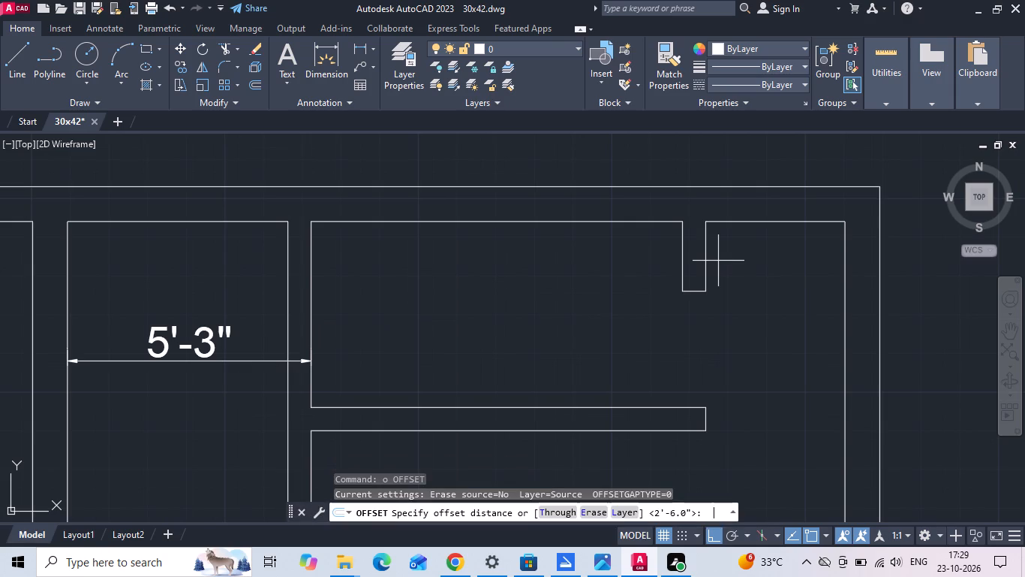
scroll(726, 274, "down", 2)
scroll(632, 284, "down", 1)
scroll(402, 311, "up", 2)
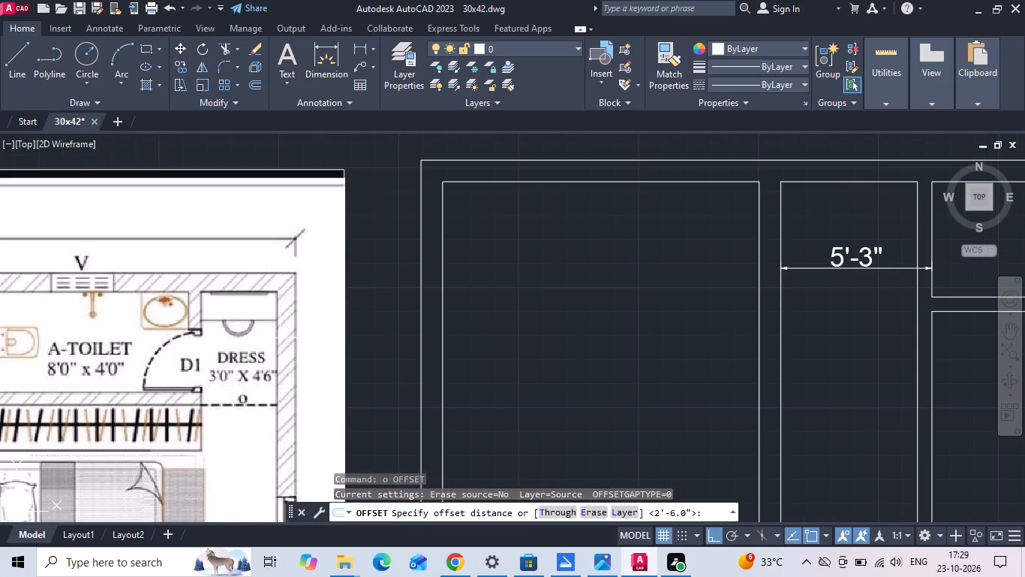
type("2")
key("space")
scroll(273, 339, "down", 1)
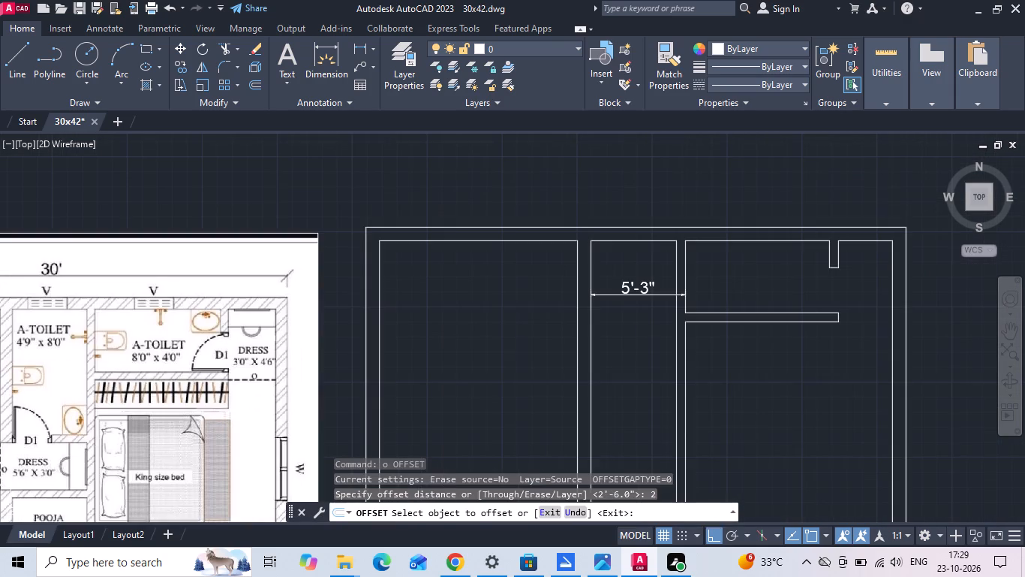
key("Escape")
Offset the inner top wall line of the second bedroom's dress area 12" downward and save the drawing.
type("o 12")
key("space")
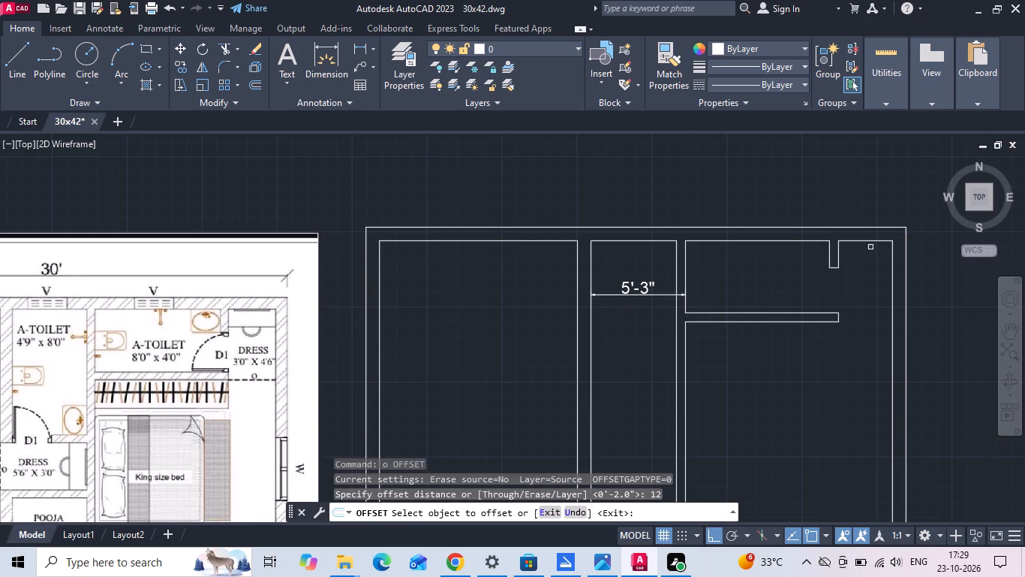
left_click(867, 240)
left_click(847, 290)
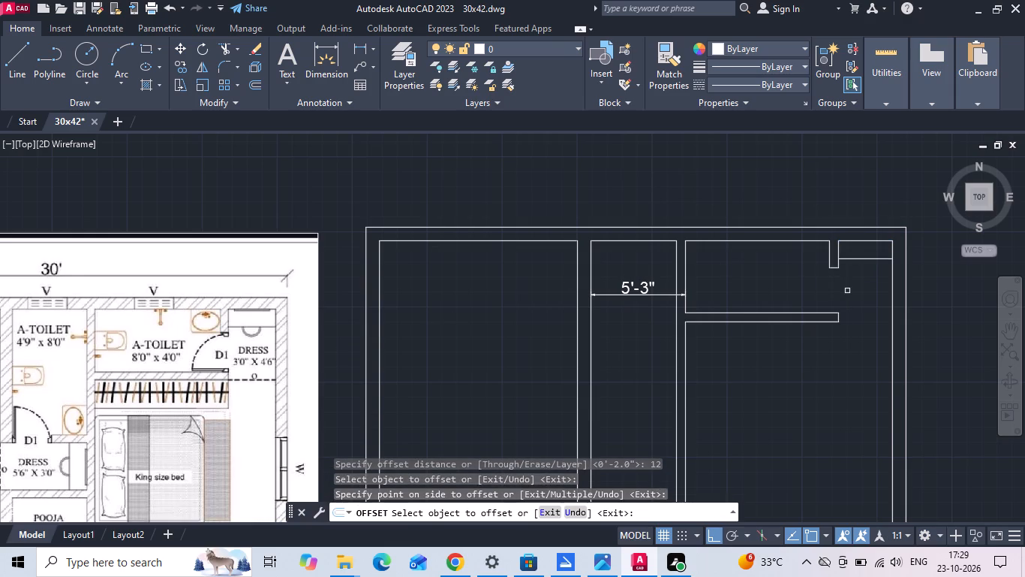
key("Escape")
key("ctrl+s")
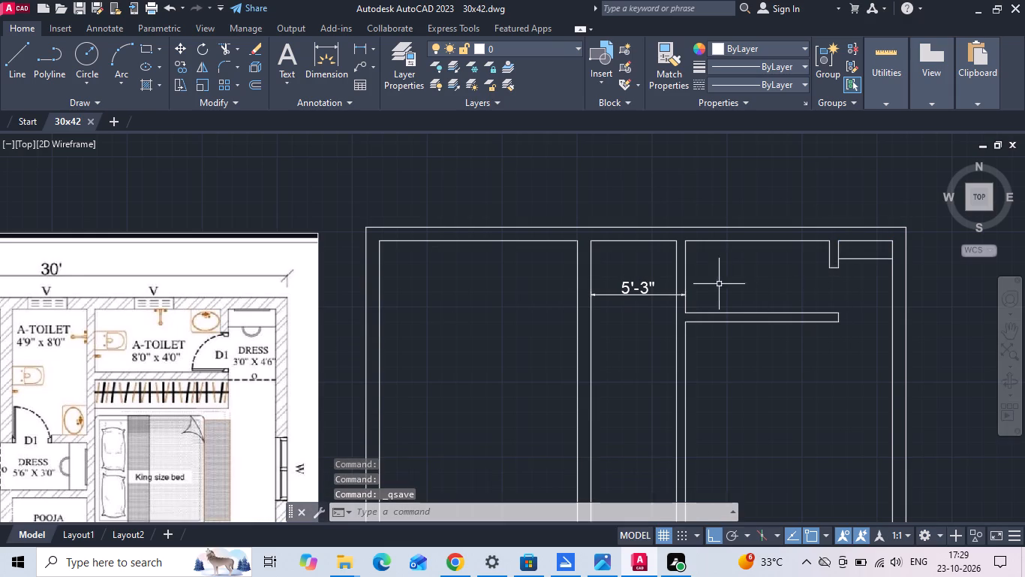
Delete the 5'-3" dimension between the two main partitions.
middle_click_drag(717, 274, 718, 251)
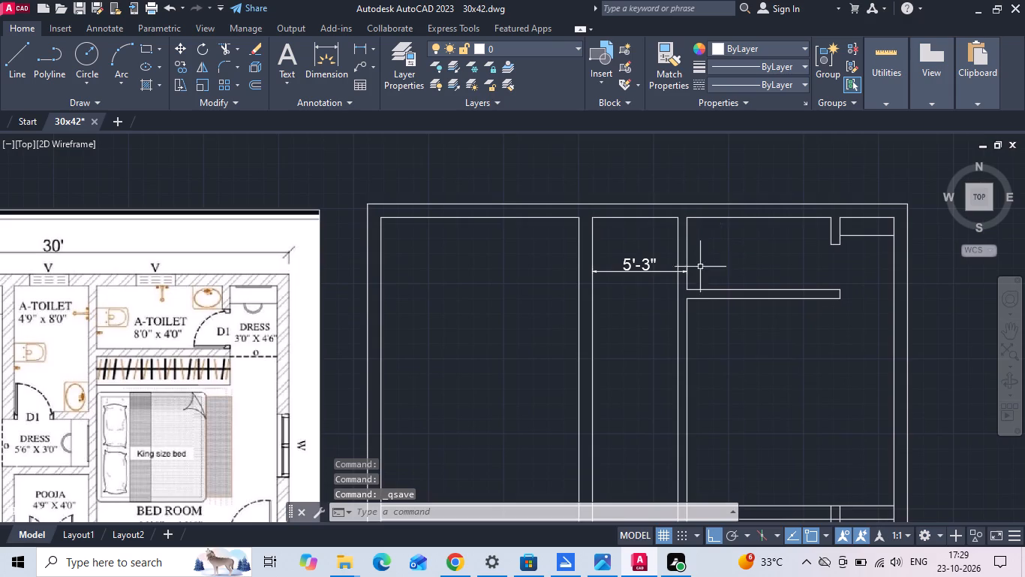
middle_click_drag(659, 287, 702, 276)
left_click_drag(693, 233, 682, 276)
left_click(681, 278)
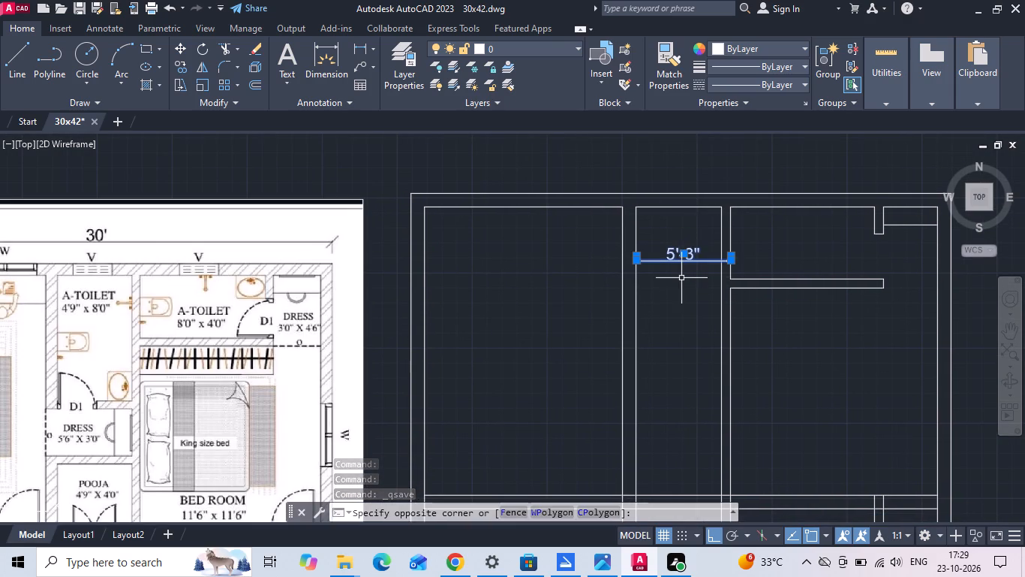
key("Delete")
Copy the inner top wall line between the two main partitions 8' downward to mark the master toilet's length.
left_click(684, 206)
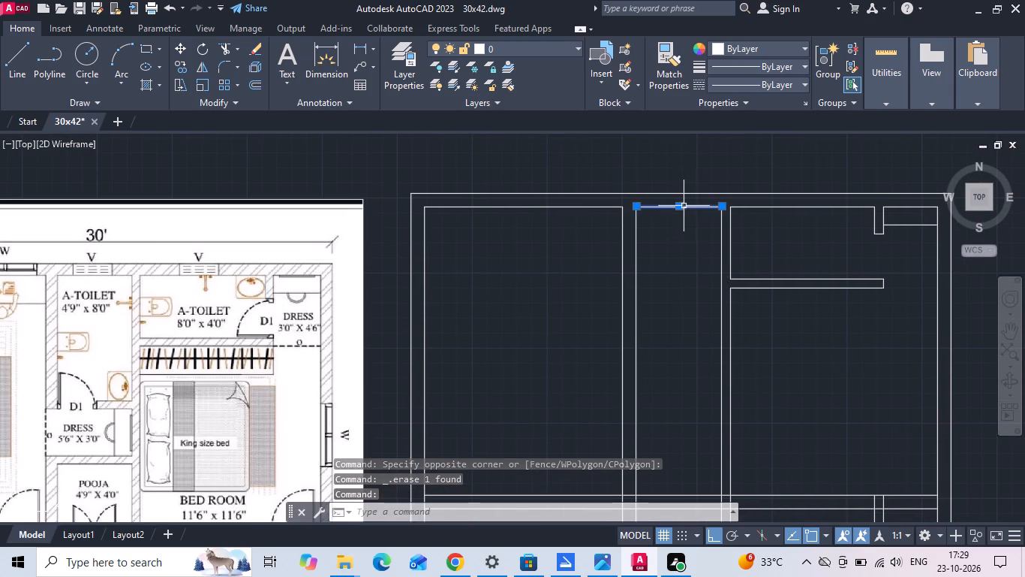
right_click(672, 252)
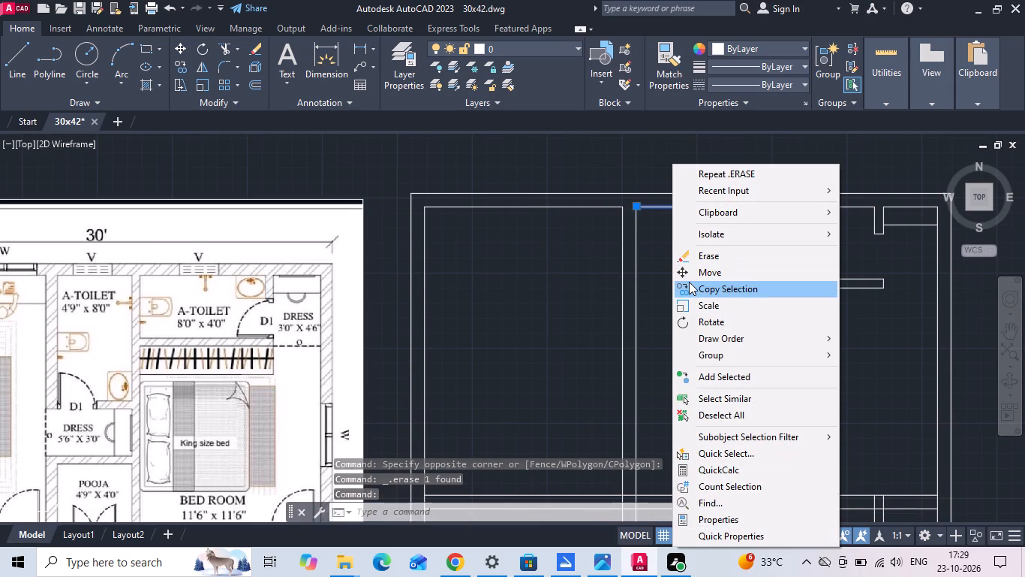
left_click(689, 282)
left_click_drag(688, 307, 690, 331)
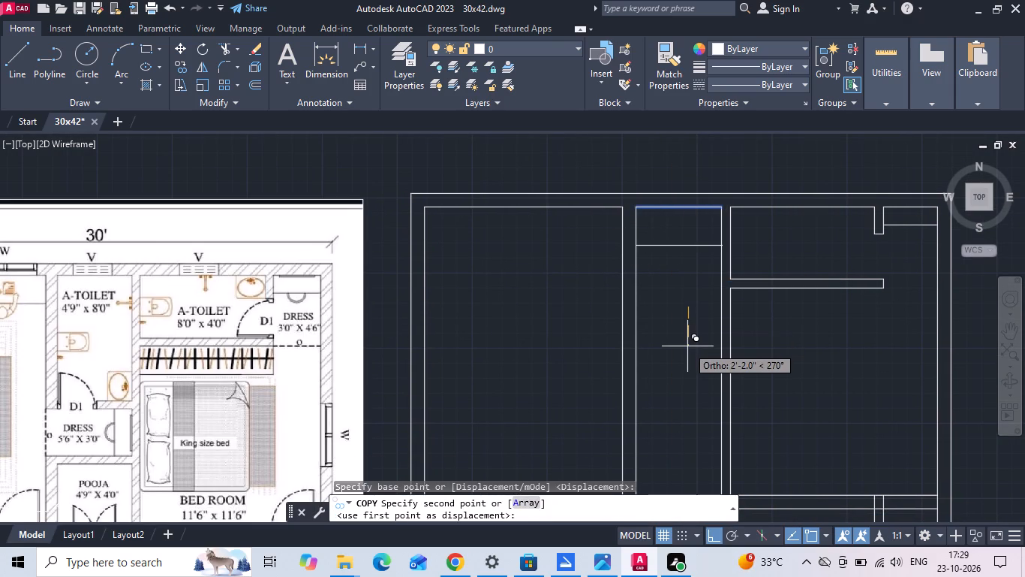
type("8'")
key("Return")
key("Escape")
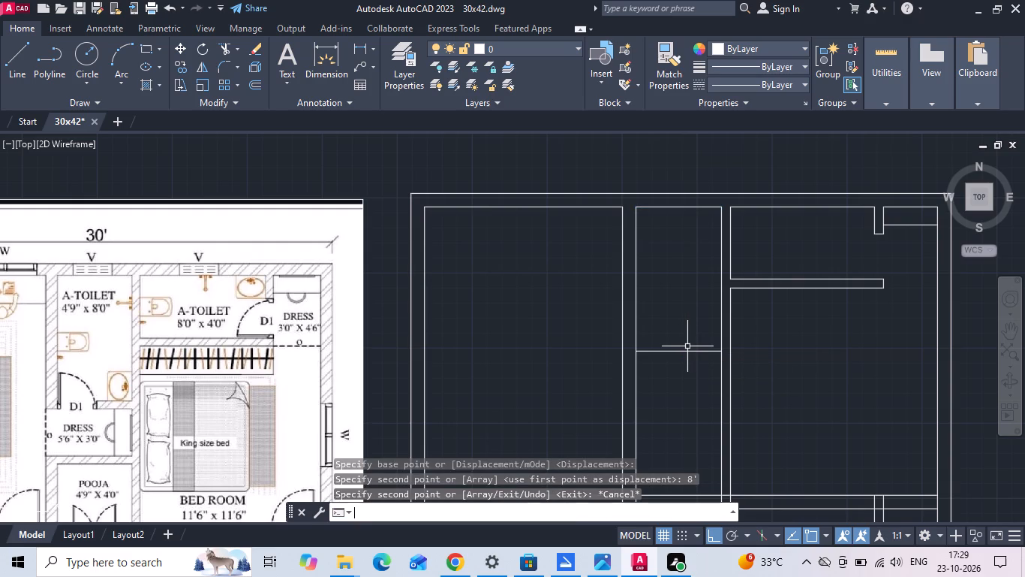
Offset the copied line 6" downward to form the master toilet's lower wall.
type("o")
key("space")
type("6")
key("space")
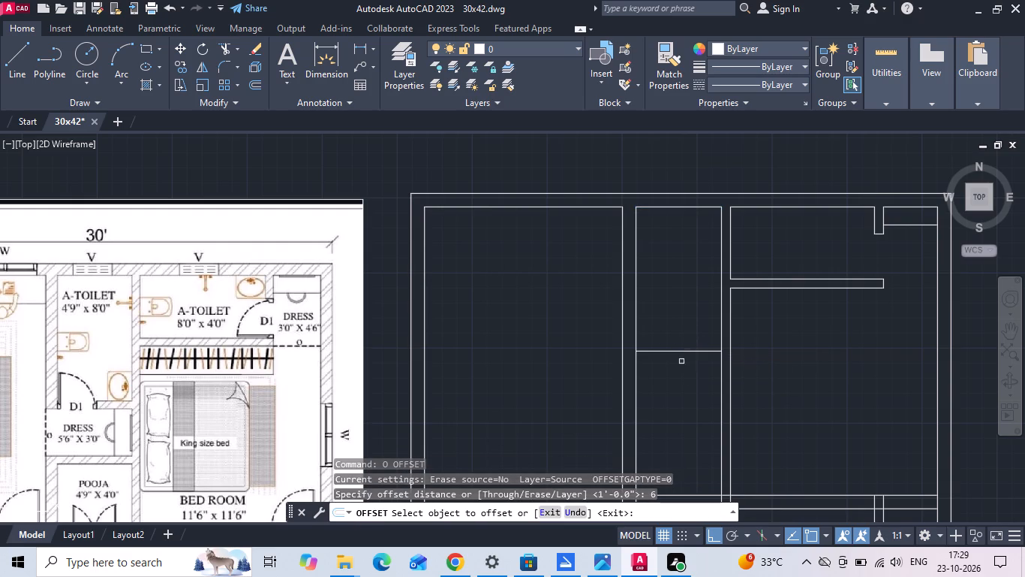
middle_click_drag(681, 361, 702, 303)
left_click(702, 292)
left_click(699, 337)
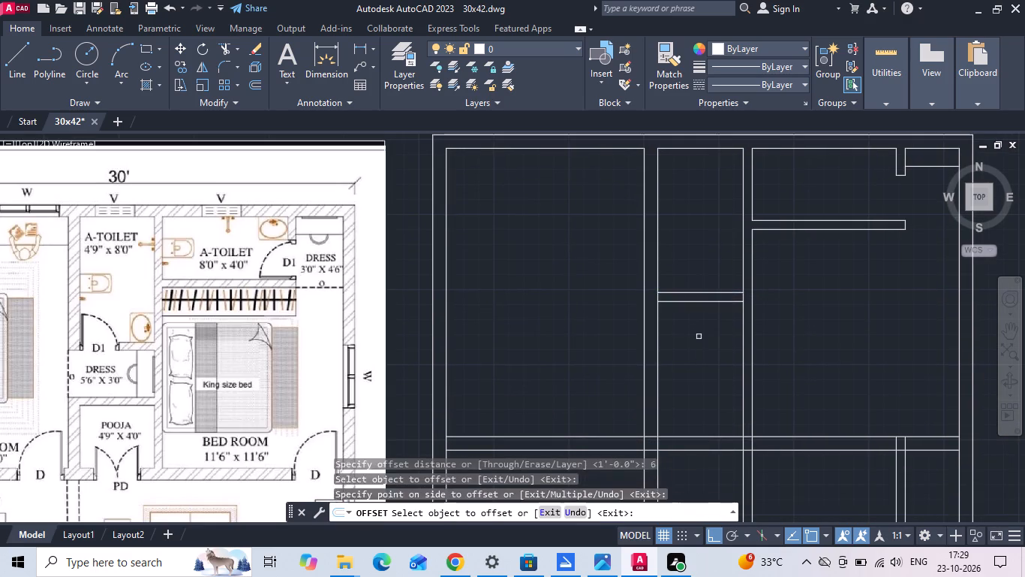
middle_click_drag(699, 333, 717, 287)
key("Escape")
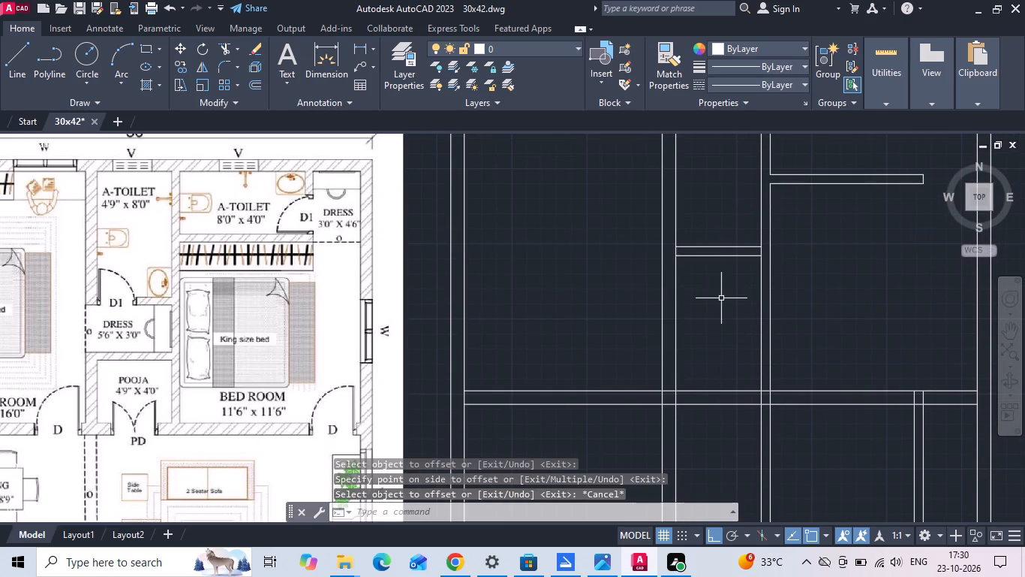
Offset the lower line of the master toilet wall 3' downward to set the dress area's depth.
type("o 3'")
key("Return")
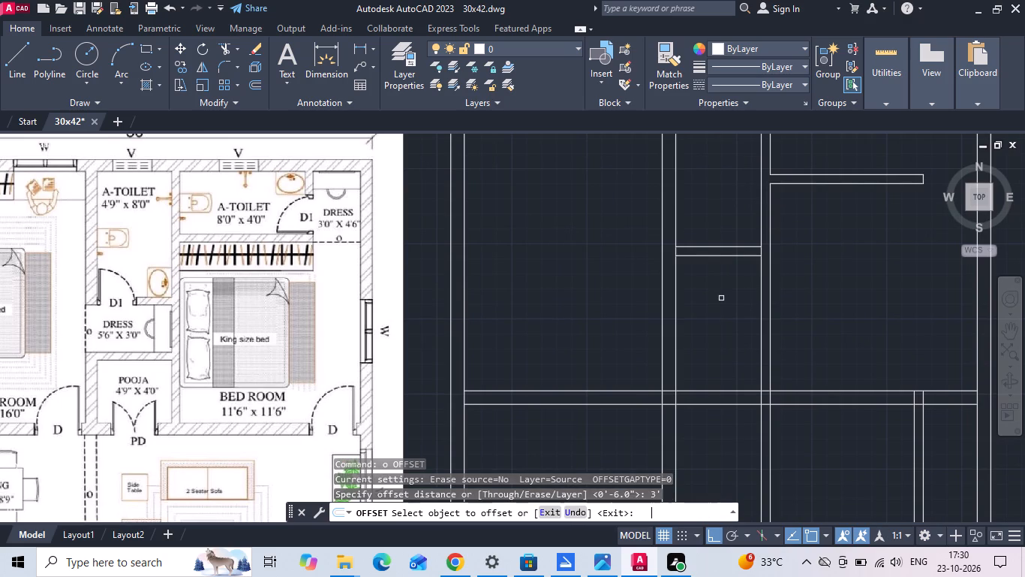
left_click(723, 257)
left_click(714, 322)
key("Escape")
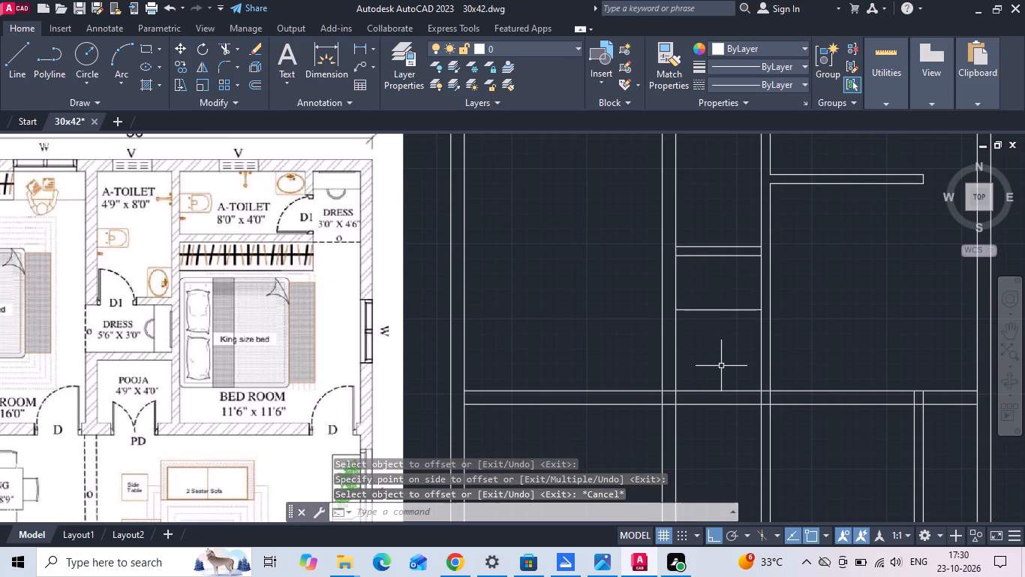
Offset the dress area's bottom line 6" downward to form the wall above the pooja room.
type("o 6")
key("space")
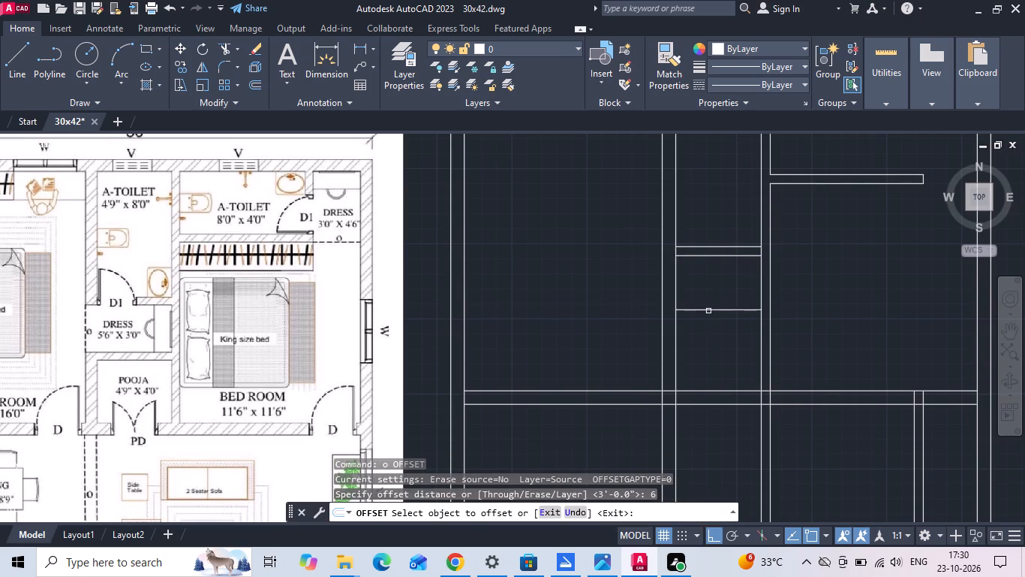
left_click_drag(708, 311, 708, 319)
left_click(699, 345)
key("Escape")
Extend the dress area's top and bottom boundary lines across the left partition.
type("ex")
key("space")
left_click(705, 312)
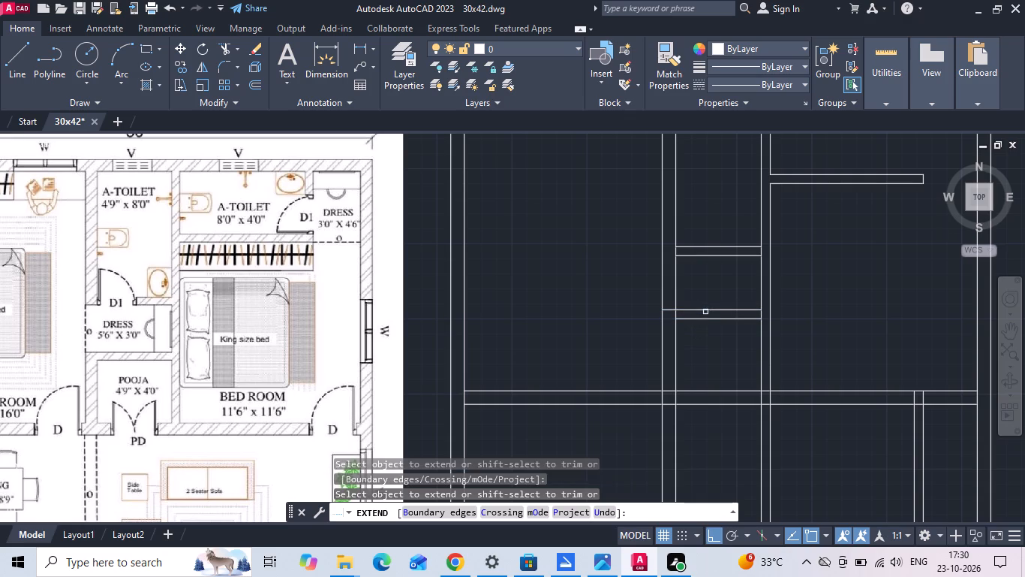
left_click(687, 255)
key("Escape")
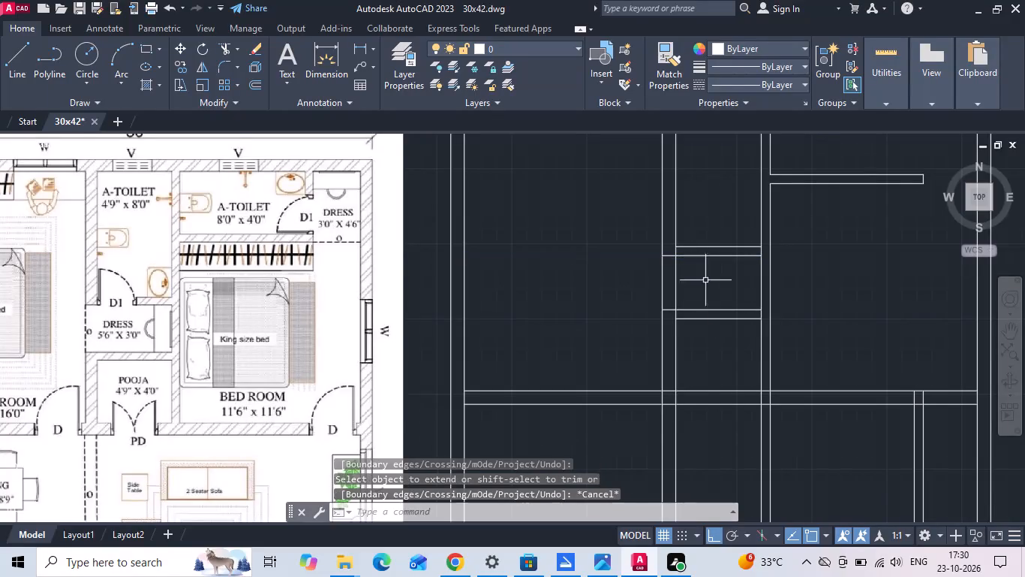
Offset the left partition's inner line 2'6" into the master toilet to mark its door opening.
type("o 2'")
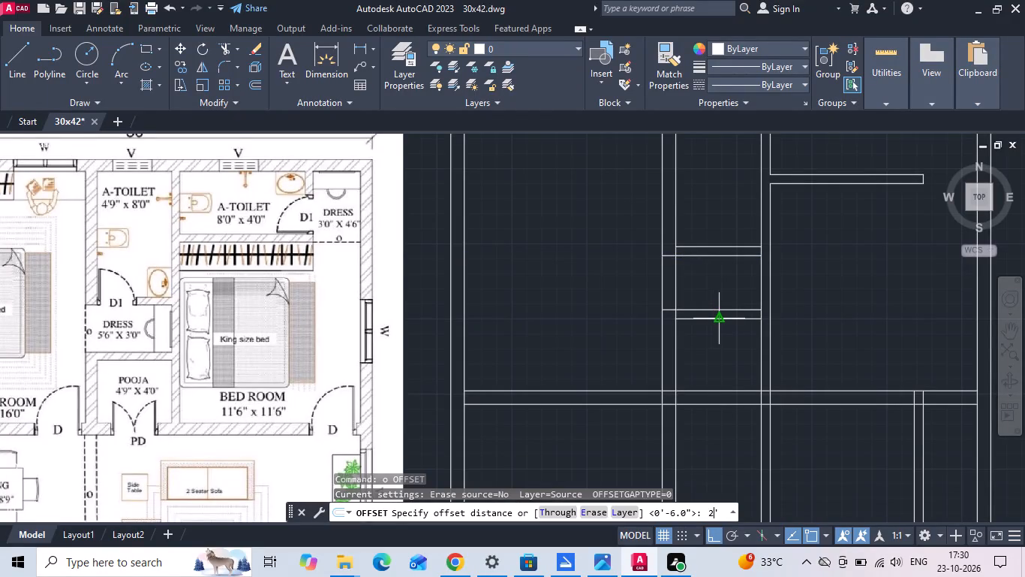
type("6")
key("space")
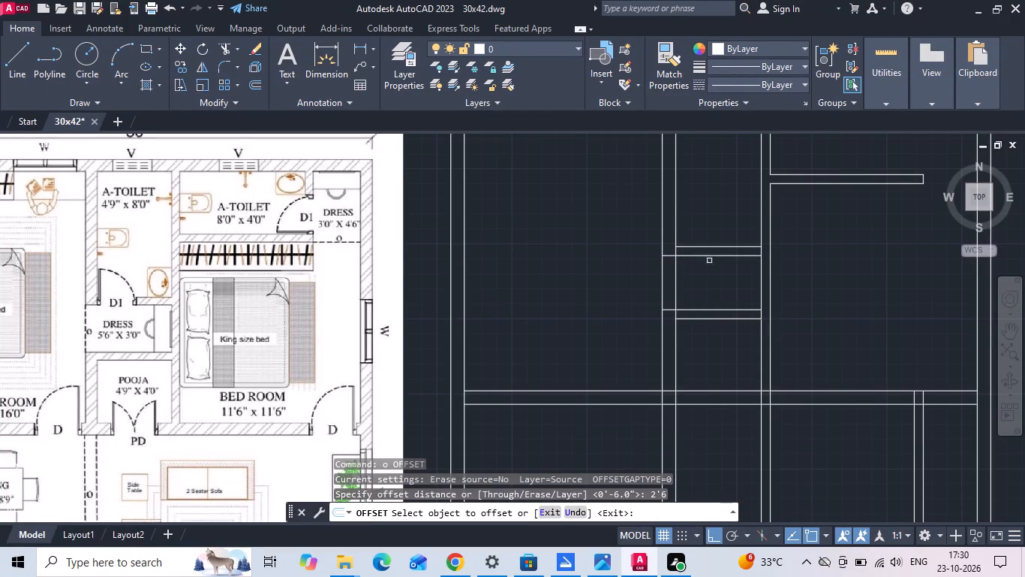
left_click(678, 213)
left_click(689, 202)
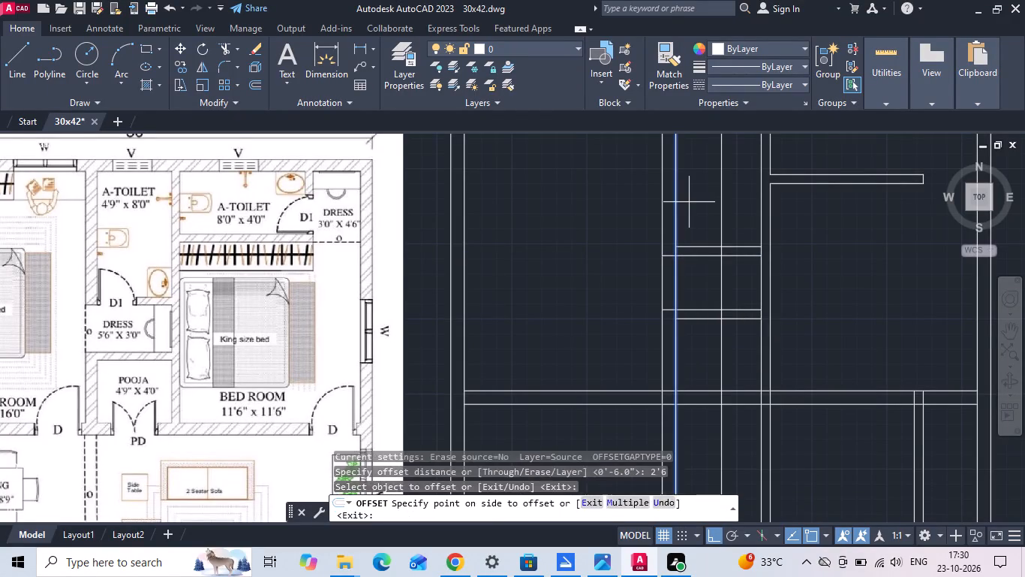
key("Escape")
Trim the guide line above the master toilet's lower wall and the wall lines left of it to open the doorway.
type("tr")
key("space")
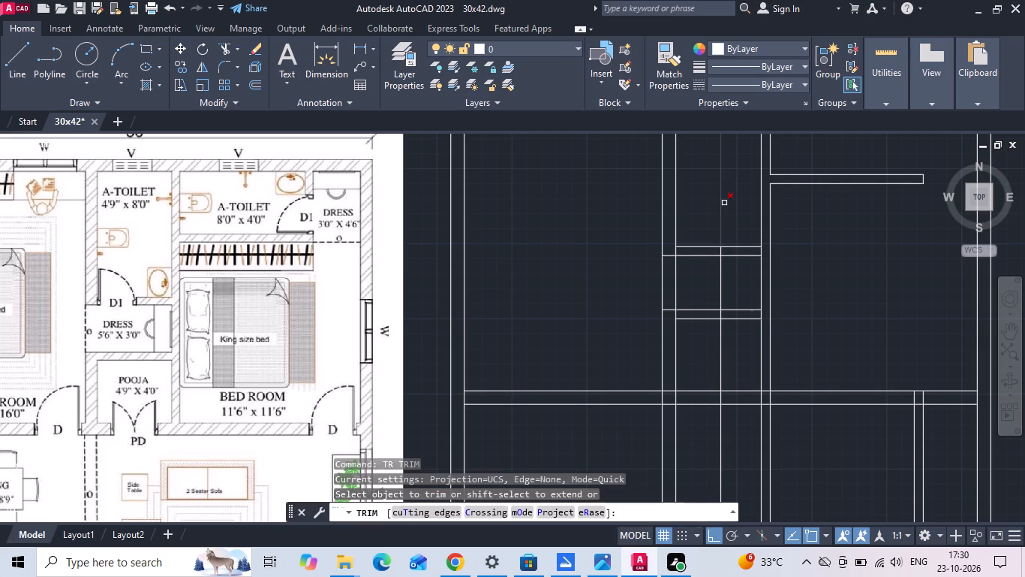
left_click_drag(725, 199, 700, 270)
Trim the left partition lines and the guide line across the dress area to open its entrance from the master bedroom.
scroll(699, 293, "down", 1)
scroll(700, 284, "up", 2)
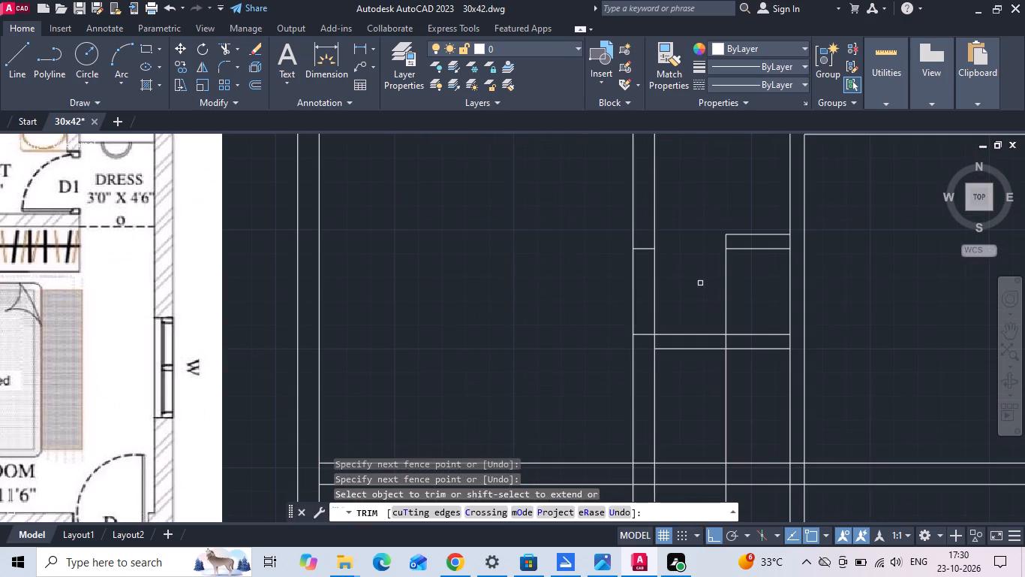
left_click_drag(600, 294, 732, 285)
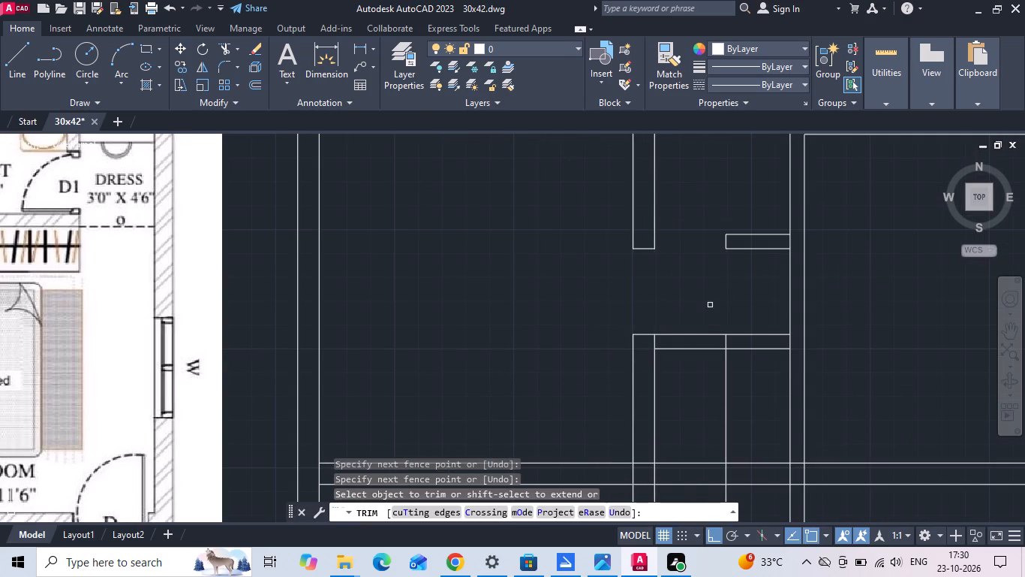
scroll(710, 305, "down", 1)
middle_click_drag(709, 355, 708, 326)
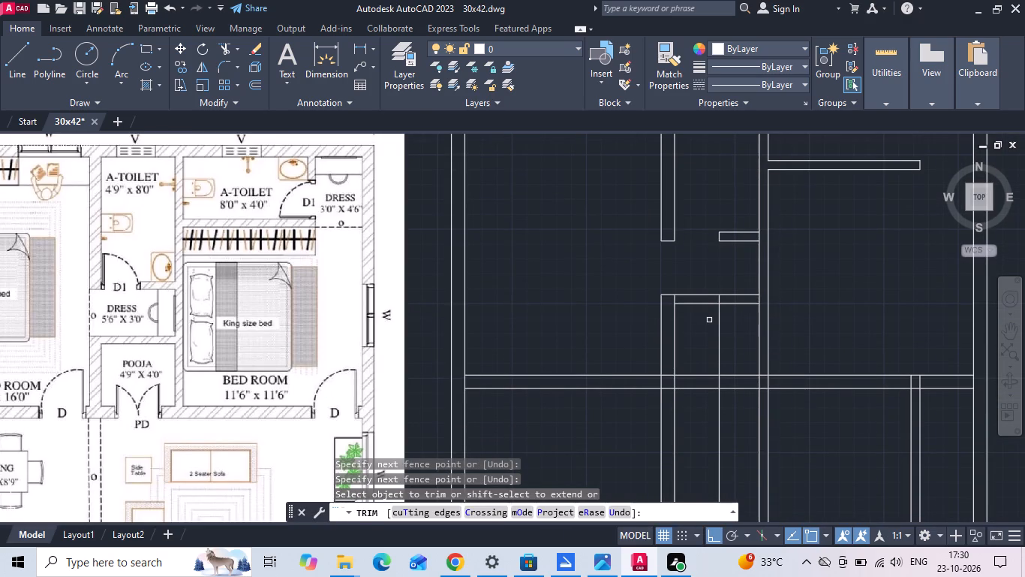
key("Escape")
Delete the leftover door guide line below the dress area.
left_click(720, 332)
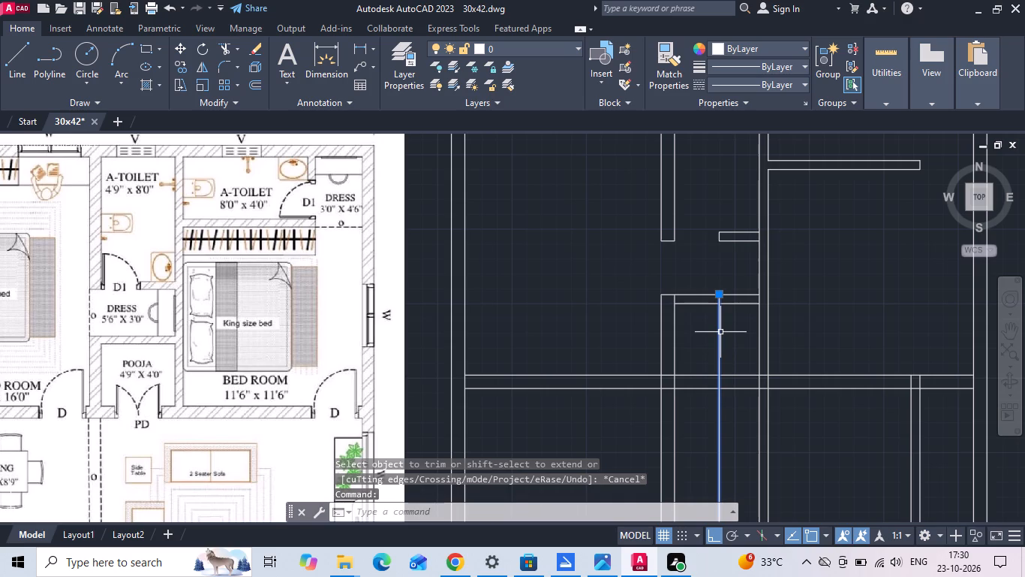
key("Delete")
Trim the partition line where the master toilet's lower wall and the pooja room's upper wall join it.
type("tr")
key("space")
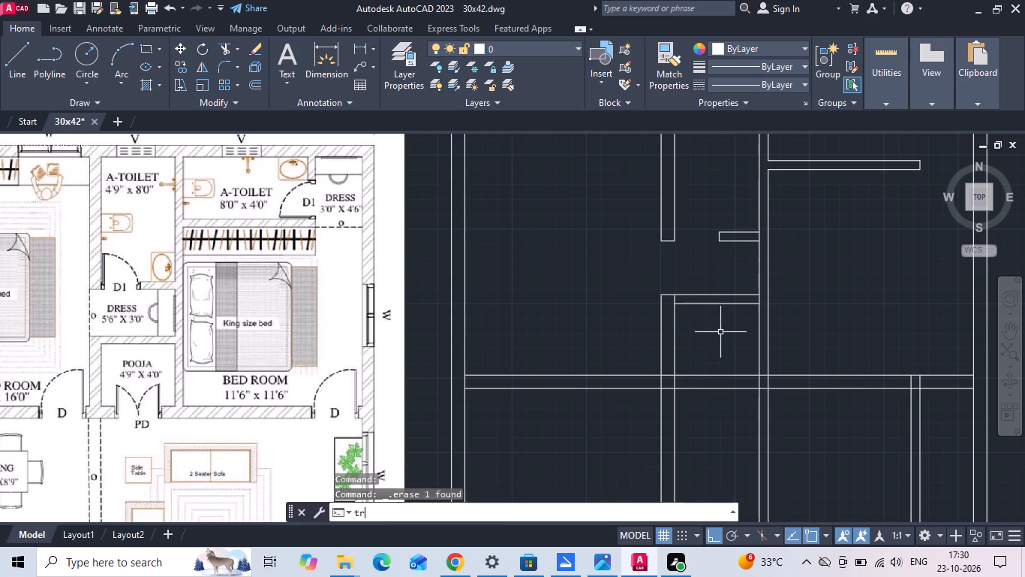
key("space")
scroll(766, 241, "up", 1)
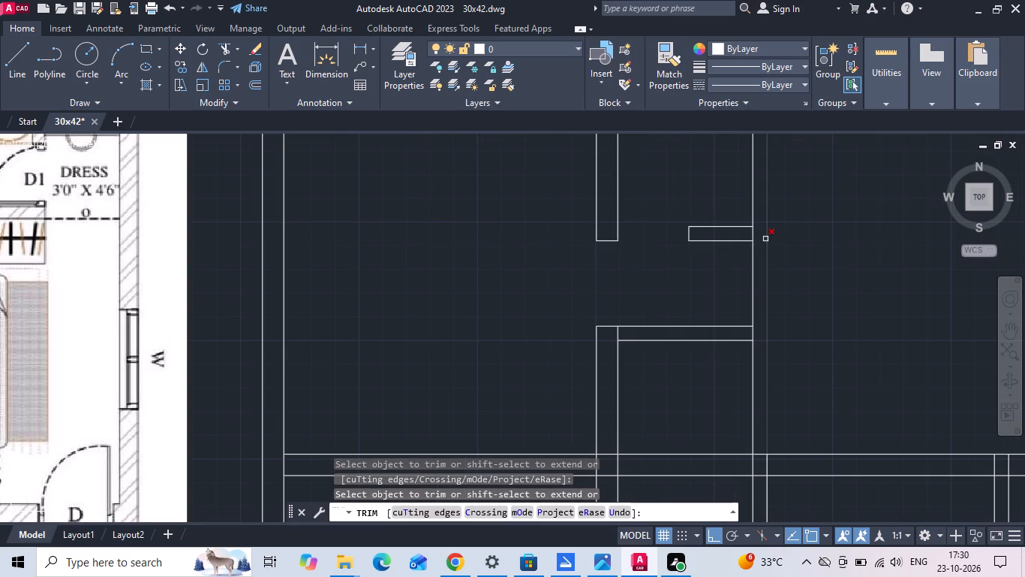
left_click(754, 231)
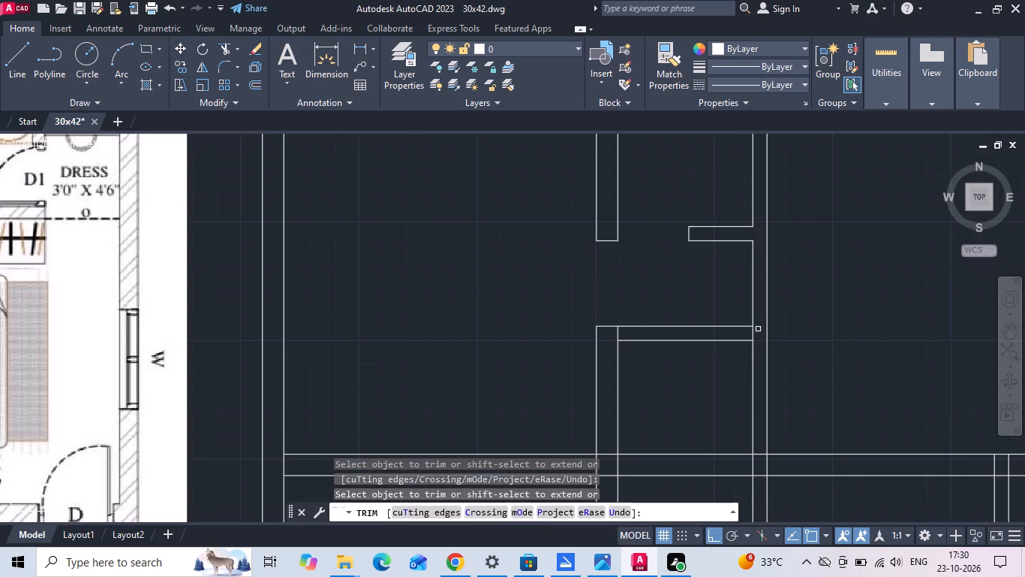
left_click(757, 334)
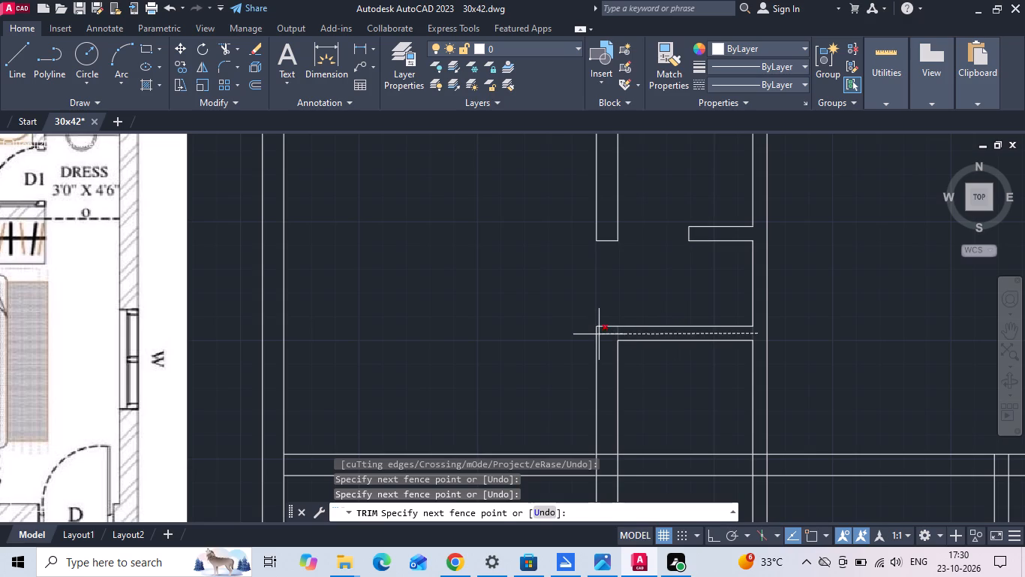
left_click(599, 334)
Trim away the partition lines that run below the bedrooms' lower wall.
scroll(655, 282, "down", 2)
left_click_drag(600, 395, 805, 391)
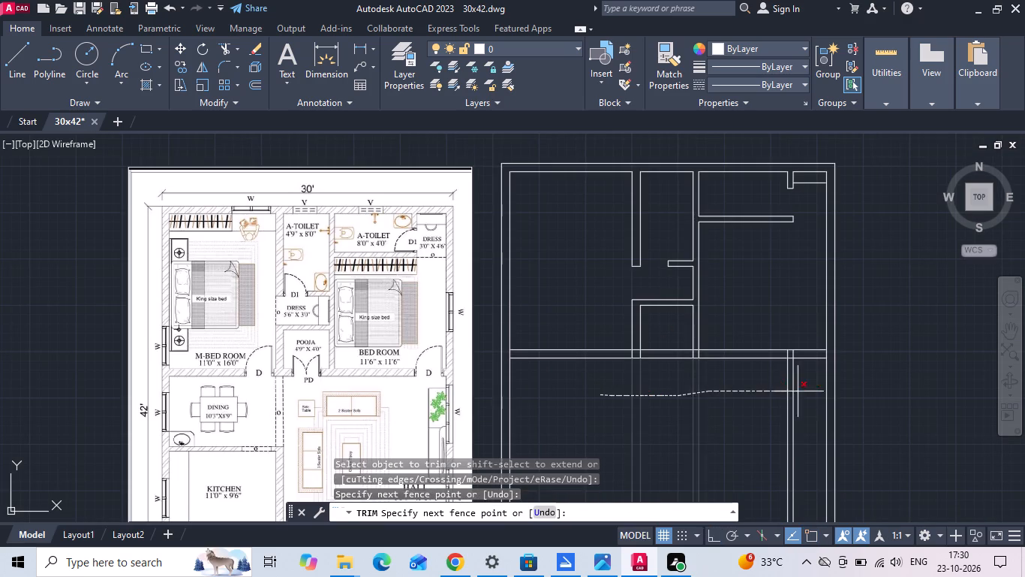
left_click_drag(805, 391, 813, 391)
key("Escape")
Delete the two leftover line pieces inside the bedrooms' lower wall near the outer side wall.
left_click_drag(748, 325, 783, 366)
left_click(814, 391)
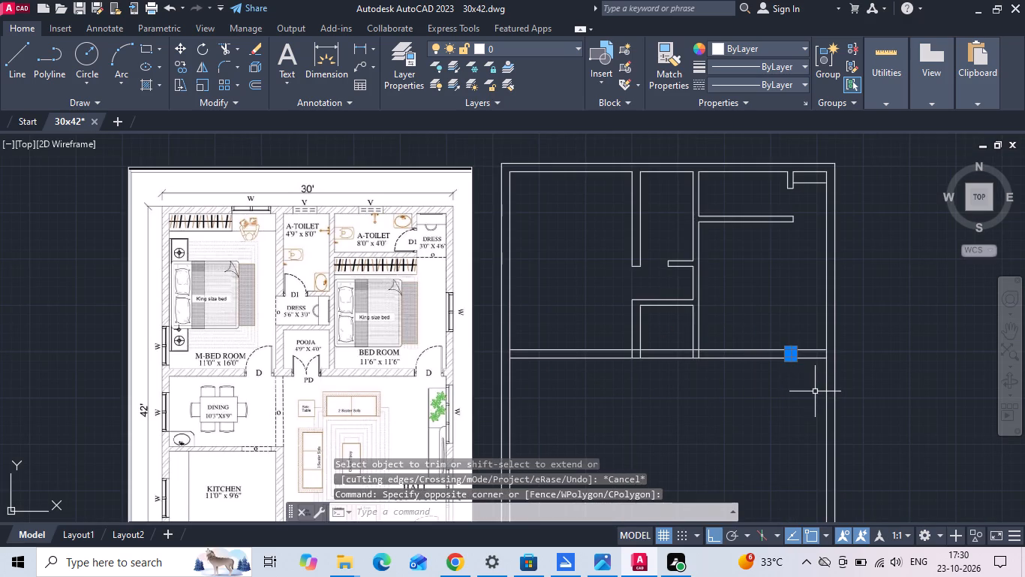
key("Delete")
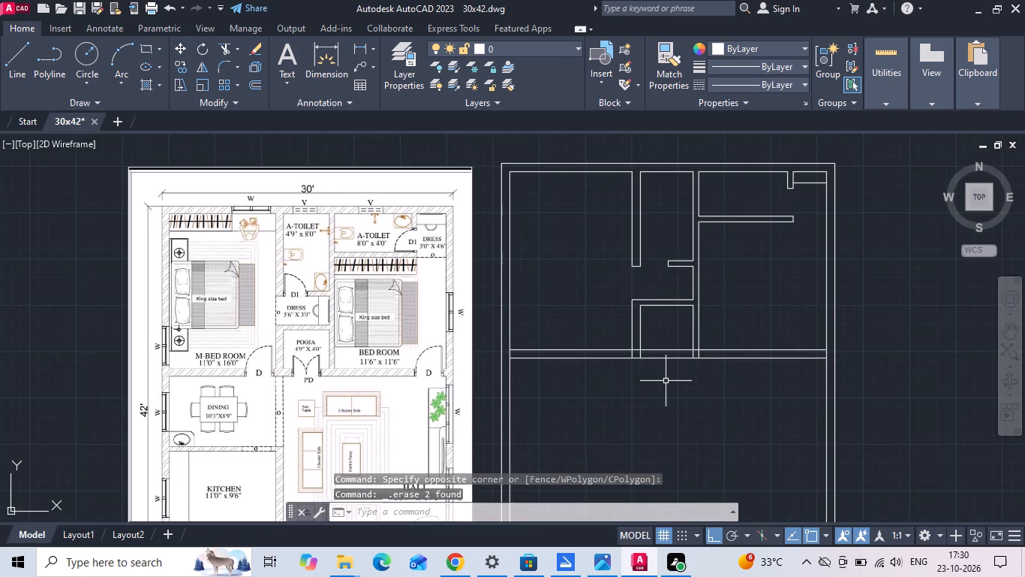
Trim the pooja partitions and the bedrooms' lower wall line where they meet so the wall junctions are open.
type("tr")
key("space")
scroll(689, 371, "up", 2)
scroll(738, 331, "up", 1)
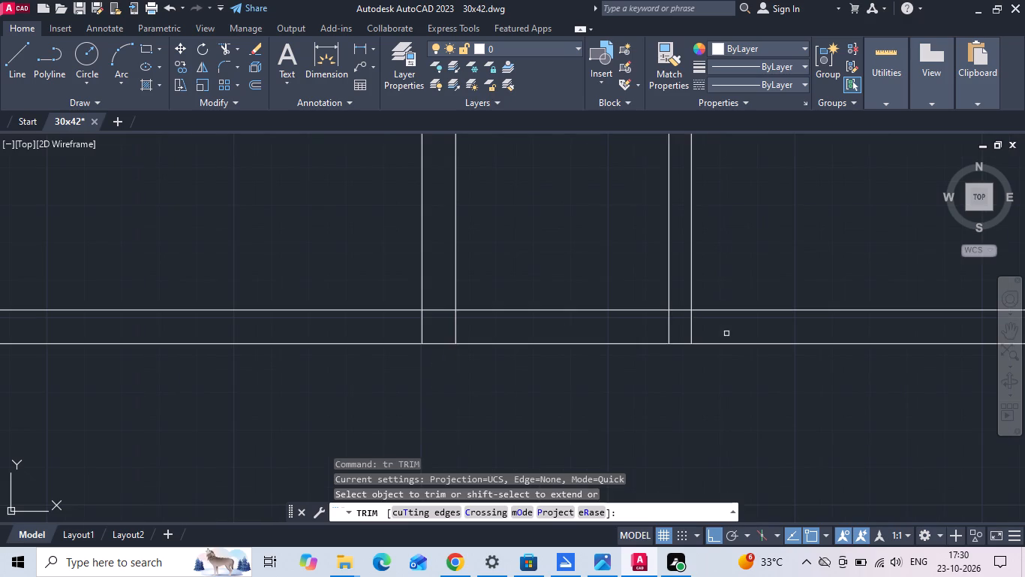
left_click(724, 334)
left_click(420, 329)
left_click(443, 304)
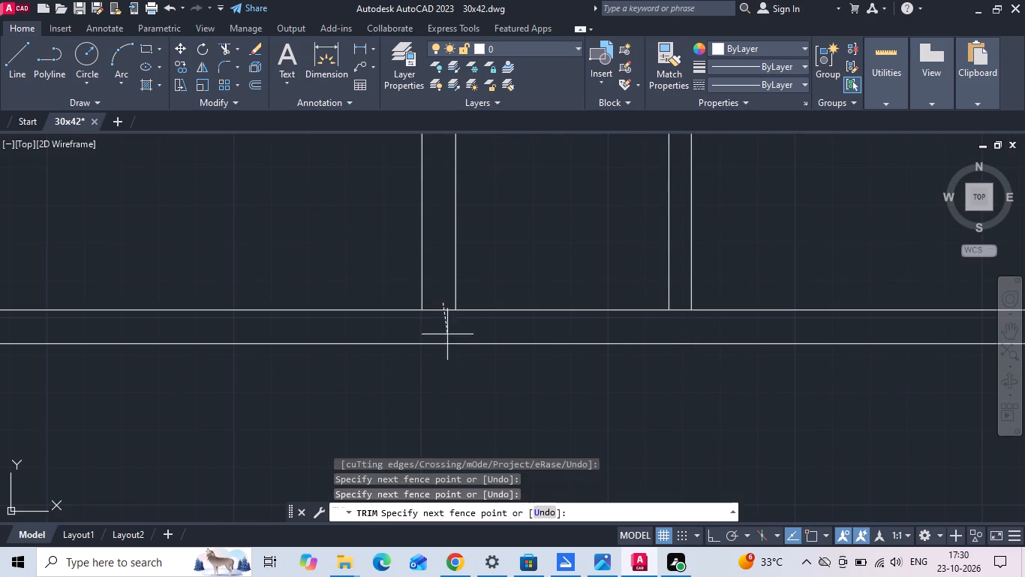
left_click(449, 340)
left_click(688, 310)
key("Escape")
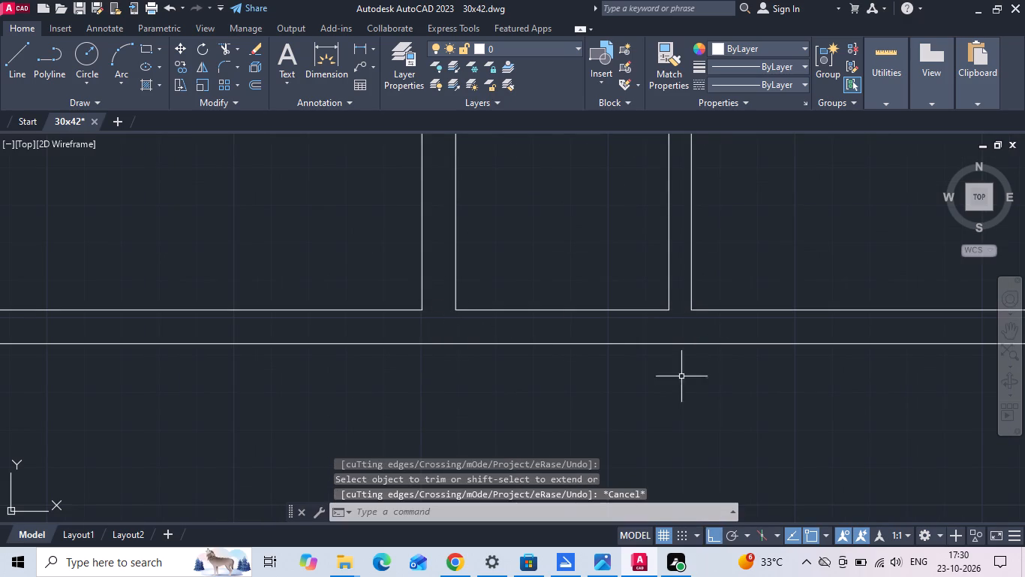
Save the drawing.
key("ctrl+s")
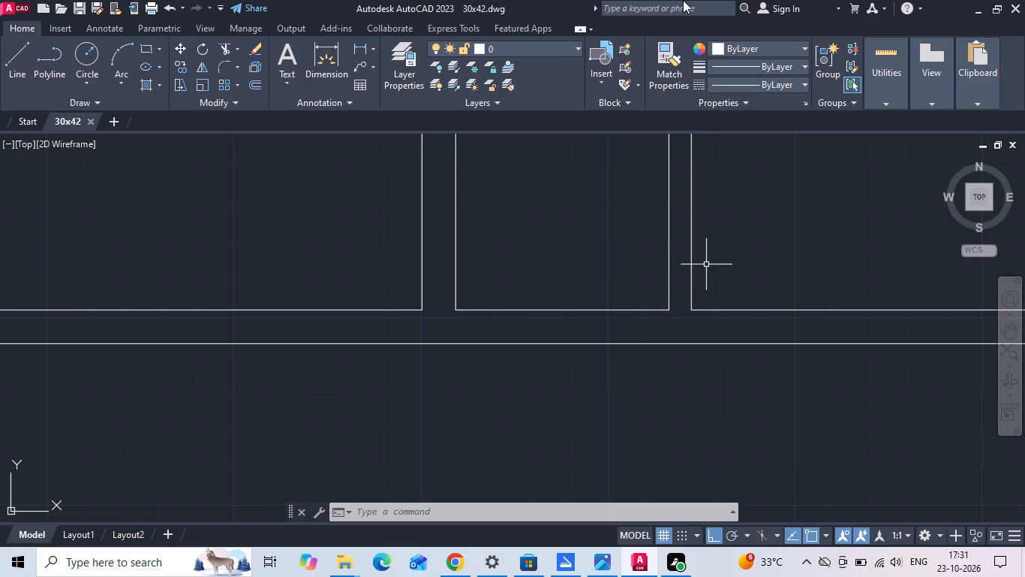
Trim the outer walls' inner lines at both ends of the bedrooms' lower wall to join the walls.
scroll(542, 417, "down", 2)
middle_click_drag(444, 358, 524, 325)
scroll(527, 327, "down", 1)
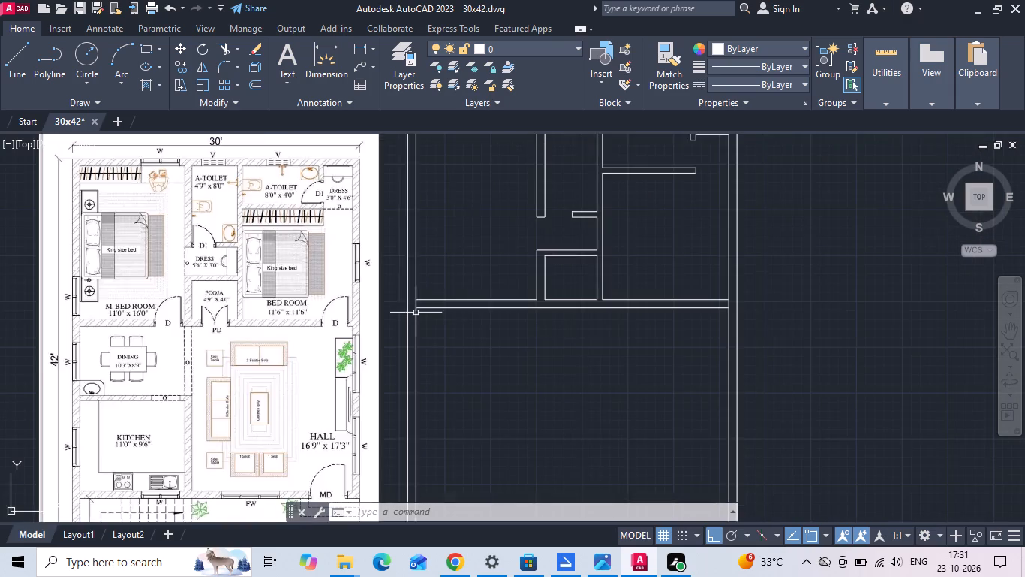
middle_click_drag(416, 312, 512, 282)
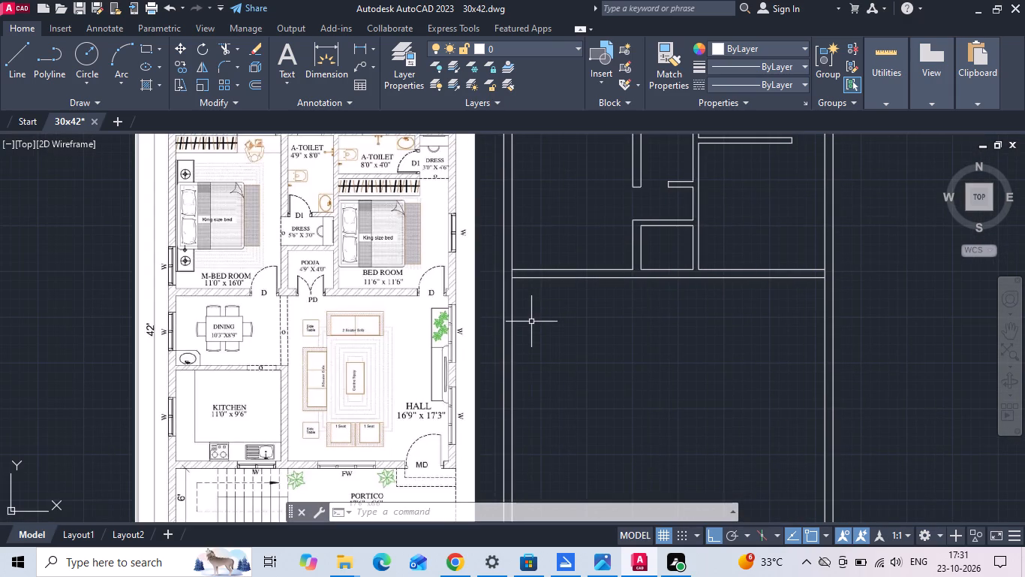
type("tr")
key("space")
key("space")
scroll(510, 250, "up", 2)
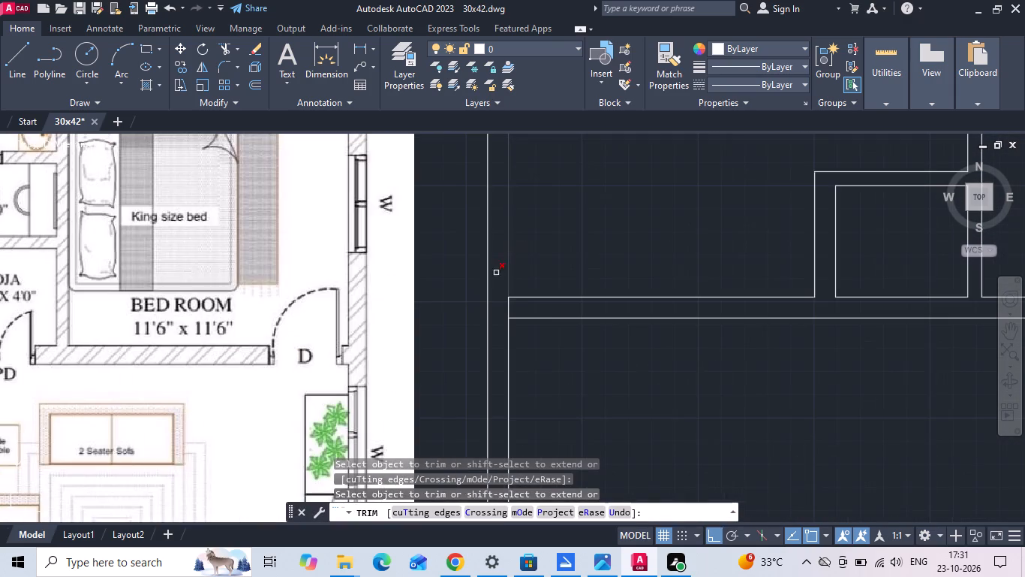
left_click_drag(492, 302, 502, 306)
left_click(523, 307)
scroll(410, 317, "down", 2)
scroll(746, 310, "up", 2)
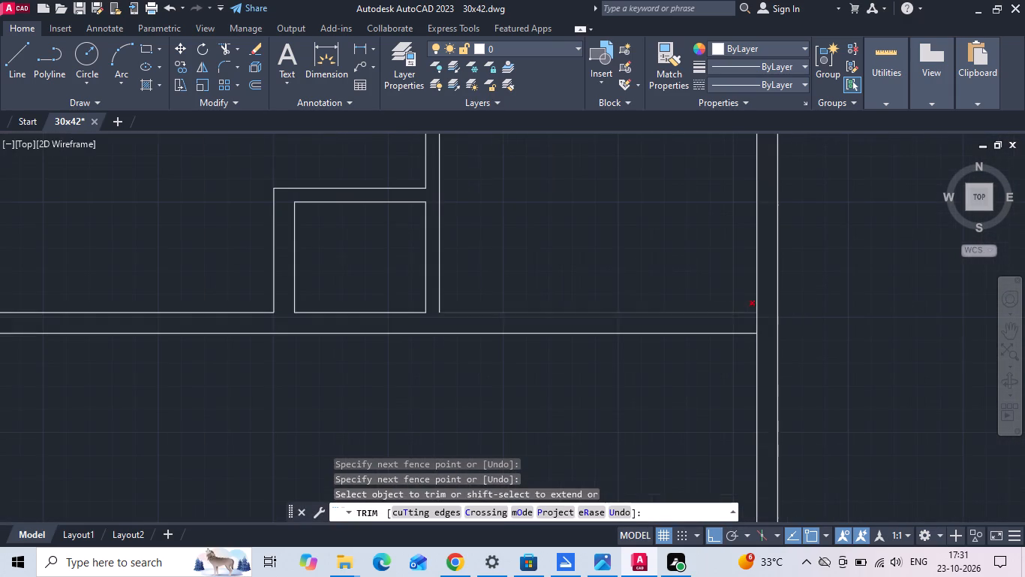
left_click(757, 323)
scroll(765, 255, "down", 3)
key("Escape")
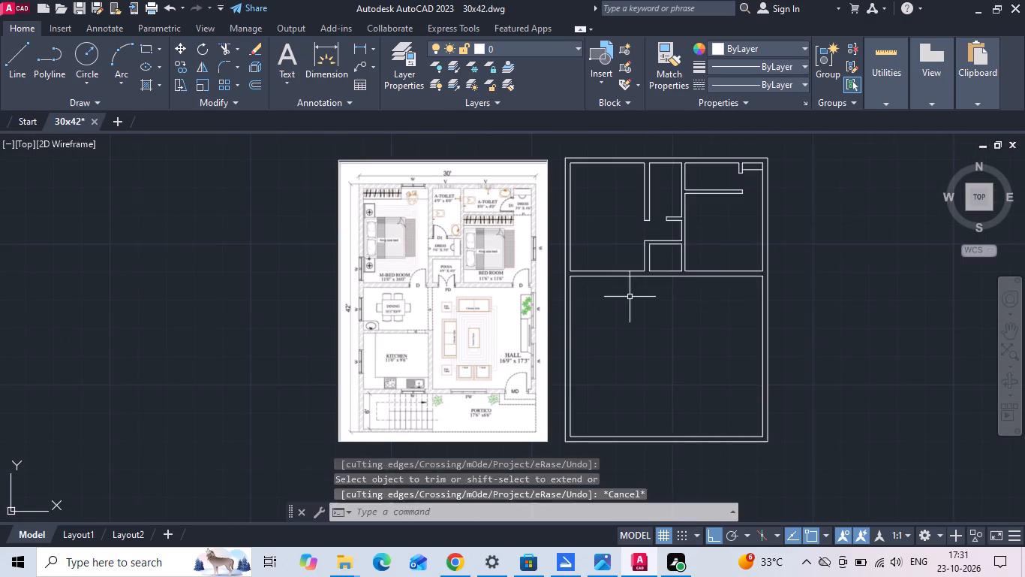
Offset the lower line of the bedrooms' lower wall 8'9" downward to set the dining room depth.
scroll(413, 327, "up", 2)
type("o")
key("space")
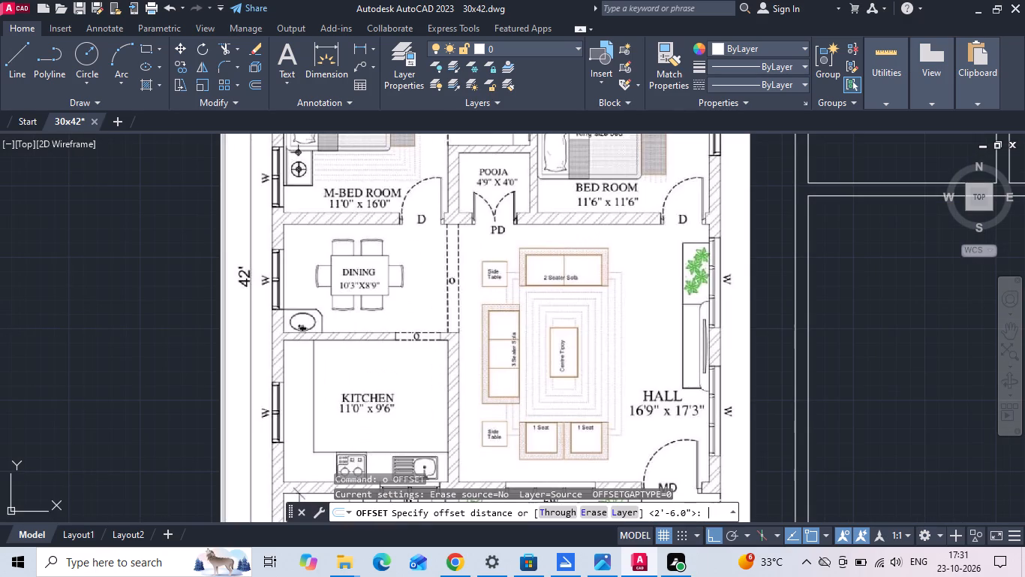
key("8")
key("apostrophe")
type("9")
key("space")
scroll(301, 290, "down", 1)
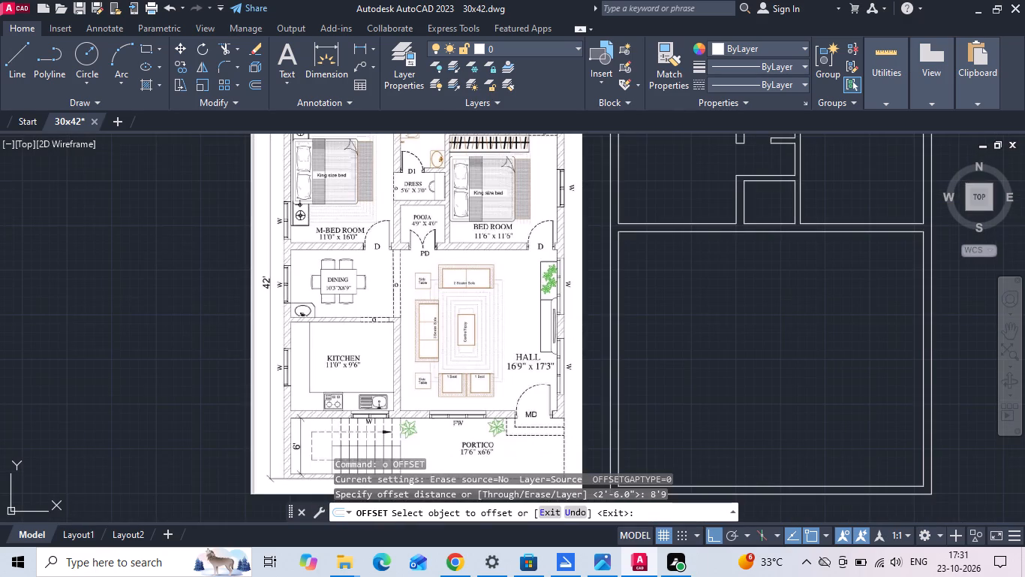
left_click_drag(642, 231, 643, 238)
left_click(631, 285)
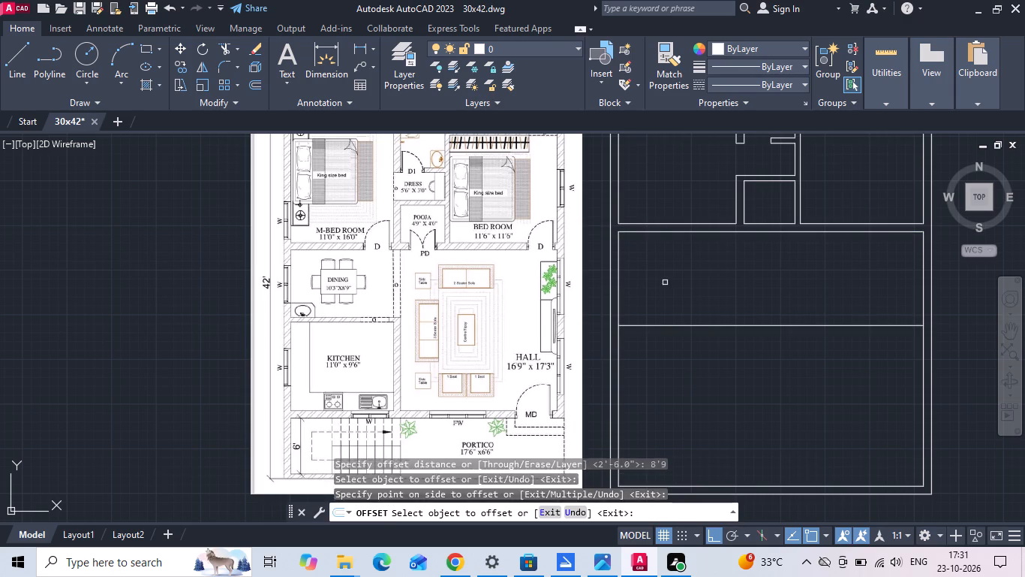
middle_click_drag(668, 278, 663, 251)
key("Escape")
Offset the new dining line 6" toward the kitchen to form the kitchen's upper wall.
type("o")
key("space")
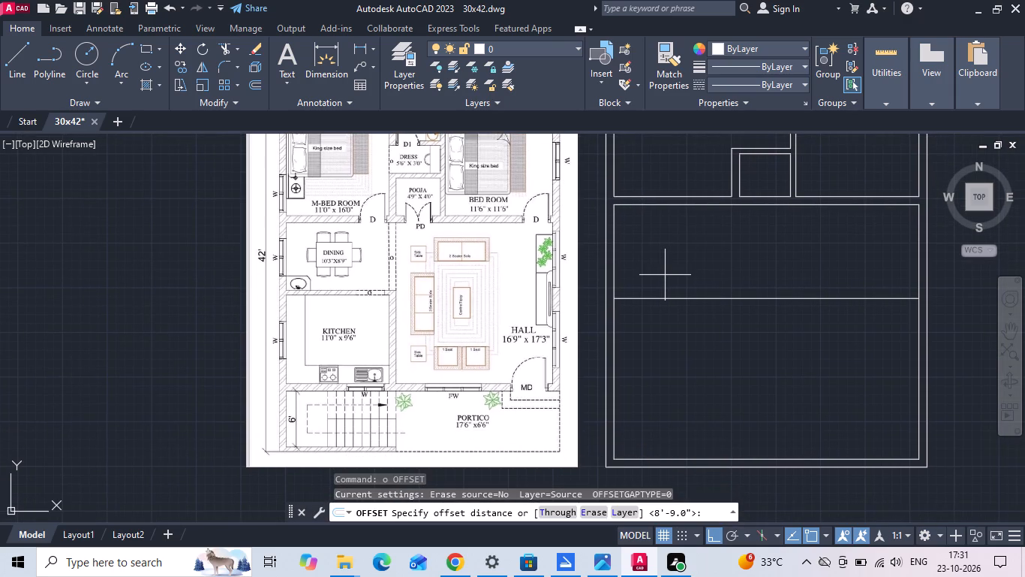
type("6")
key("space")
left_click(674, 301)
left_click(666, 336)
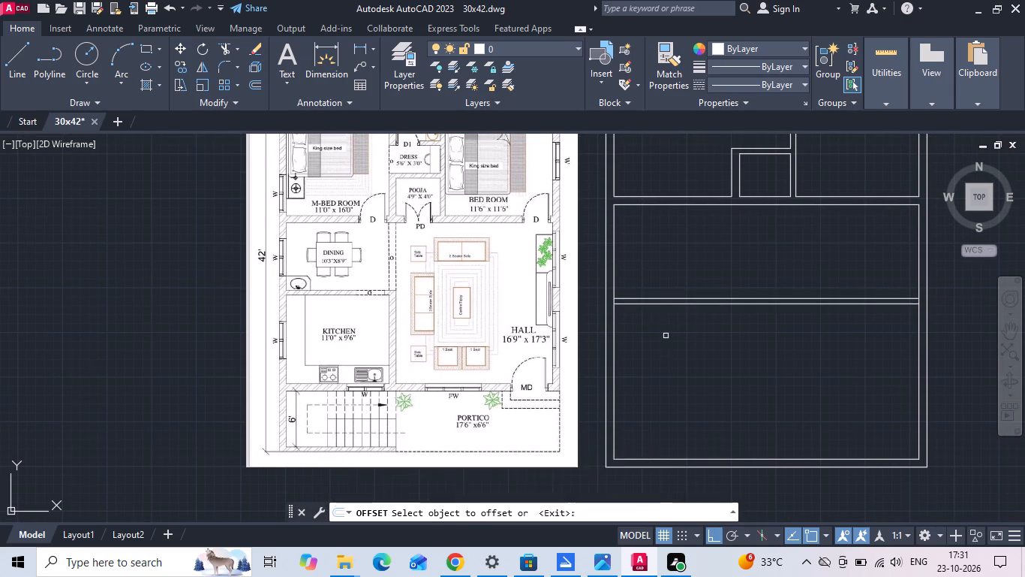
key("Escape")
Extend both lines of the pooja room's master bedroom-side partition down to the inner line of the front wall.
type("ex")
key("space")
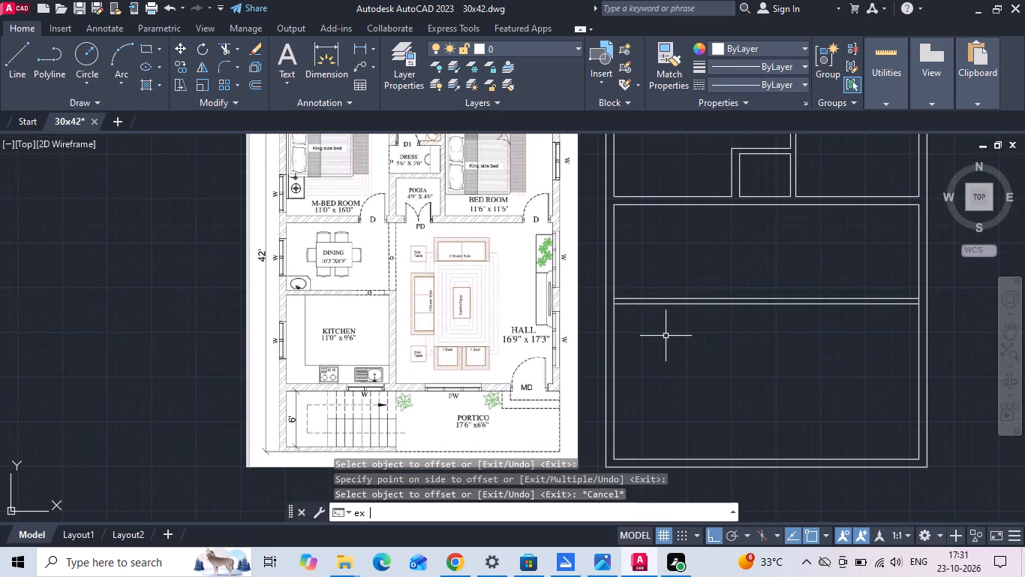
key("space")
left_click_drag(755, 186, 691, 177)
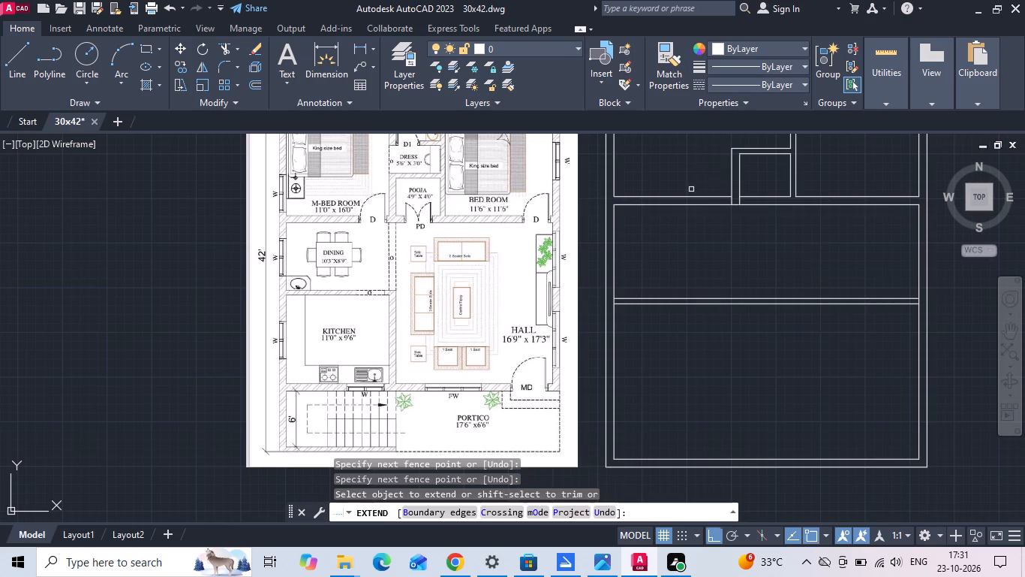
left_click_drag(712, 180, 751, 180)
left_click_drag(714, 243, 758, 264)
left_click_drag(723, 270, 729, 276)
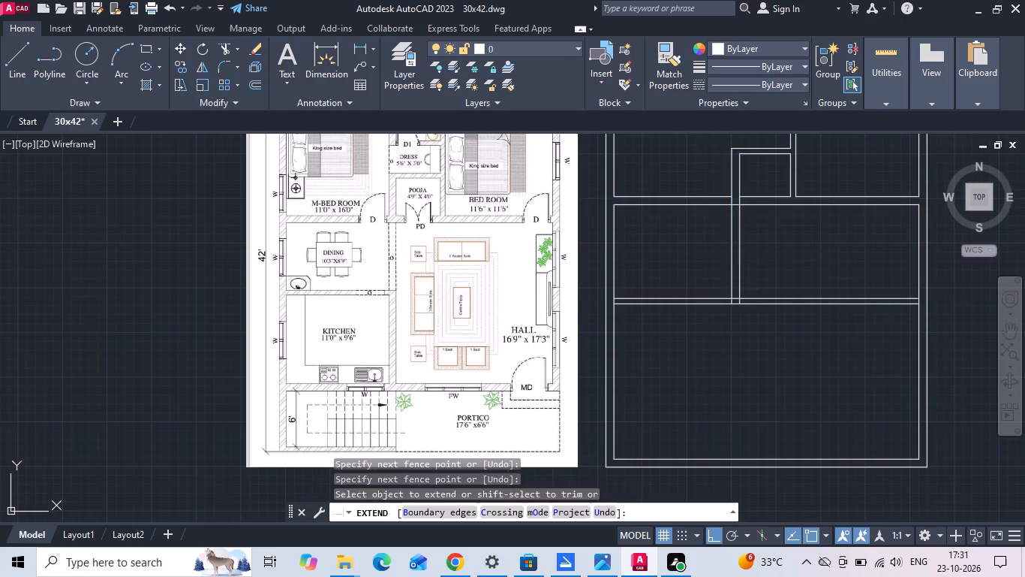
left_click_drag(729, 276, 775, 294)
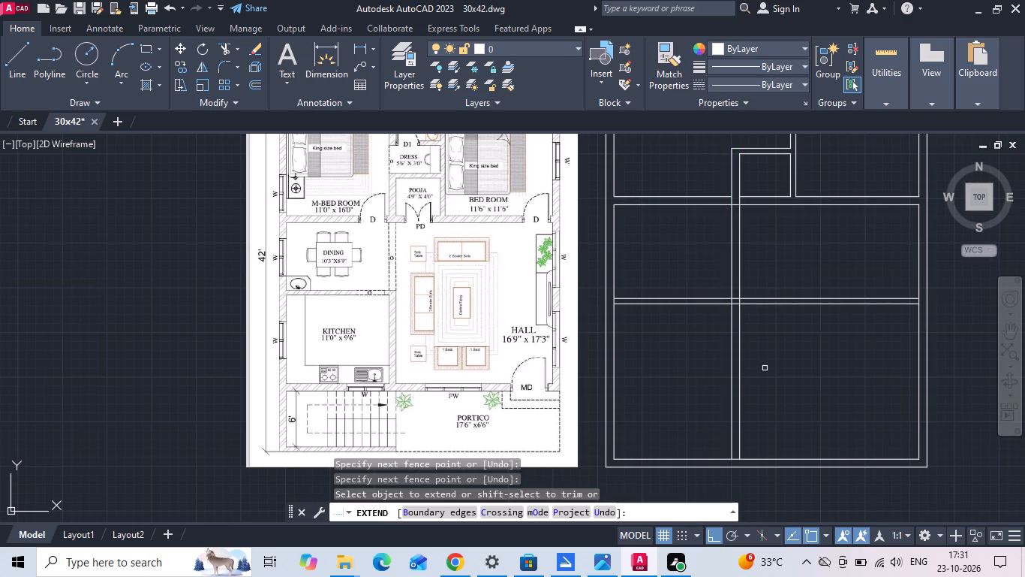
key("Escape")
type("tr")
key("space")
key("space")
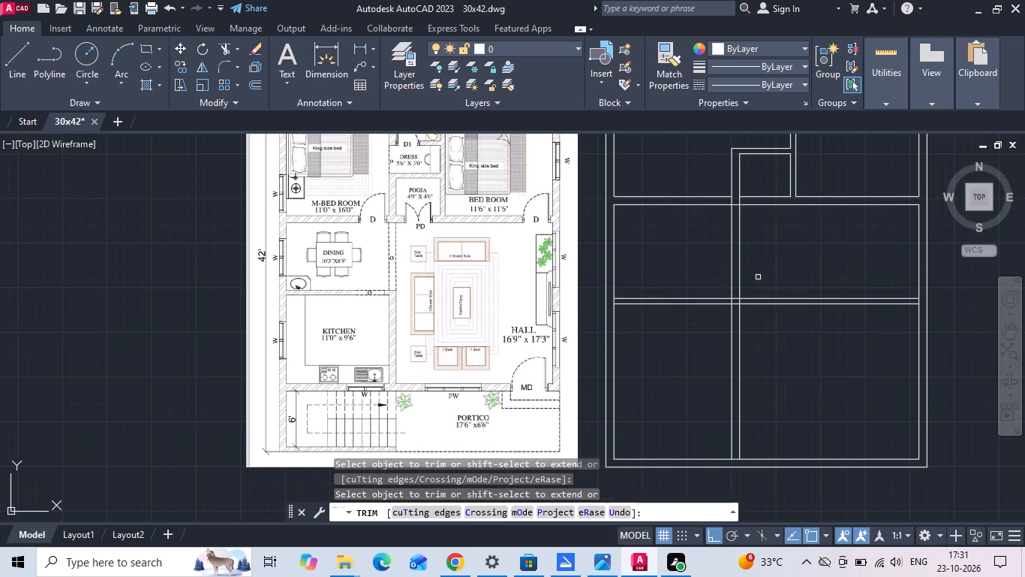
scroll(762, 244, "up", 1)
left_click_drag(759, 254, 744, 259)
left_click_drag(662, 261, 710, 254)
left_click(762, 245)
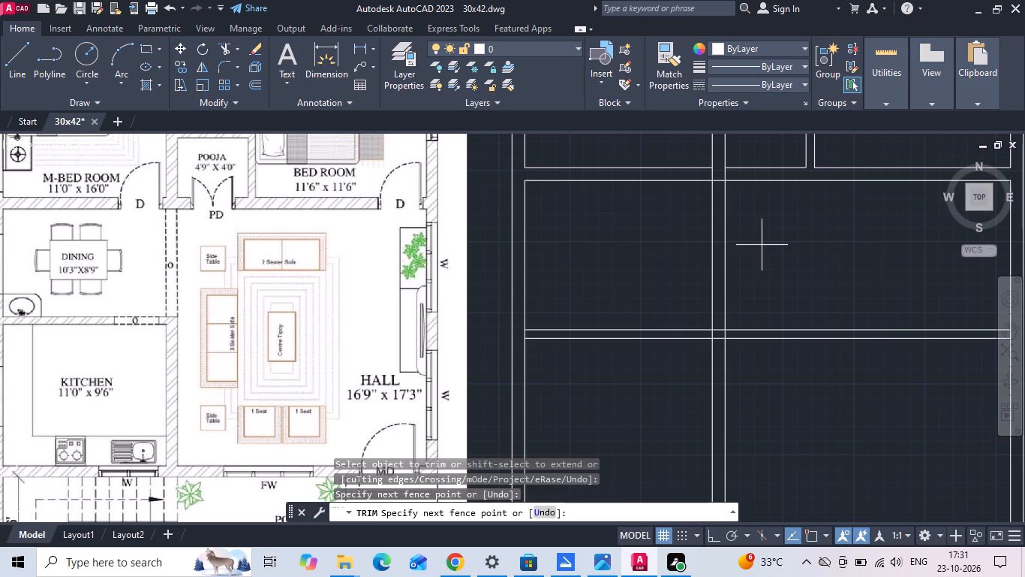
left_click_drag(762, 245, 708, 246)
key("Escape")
Trim both partition lines between the bedrooms' lower wall and the kitchen's upper wall to open dining to the hall.
key("t")
key("r")
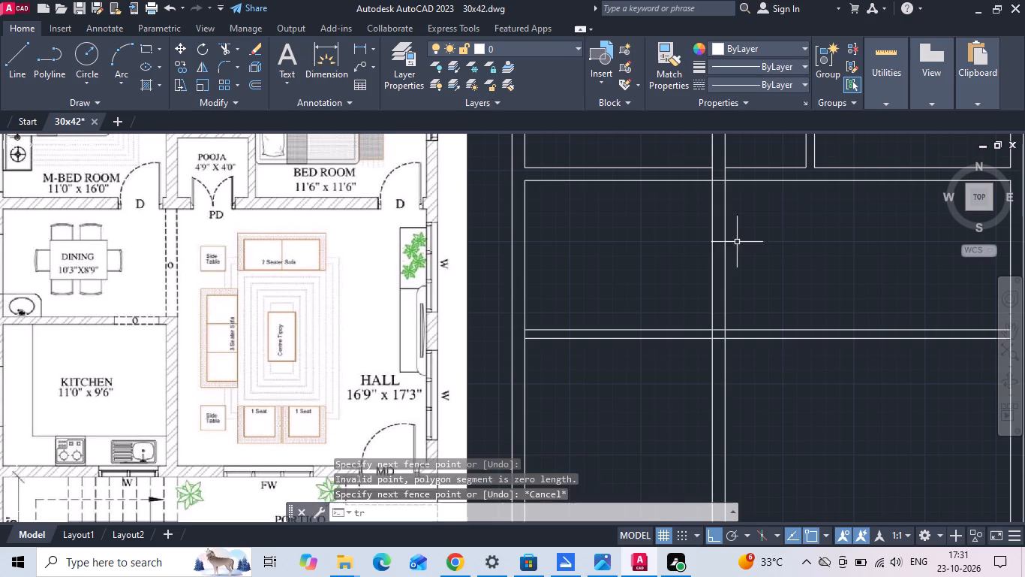
key("space")
left_click_drag(786, 236, 662, 247)
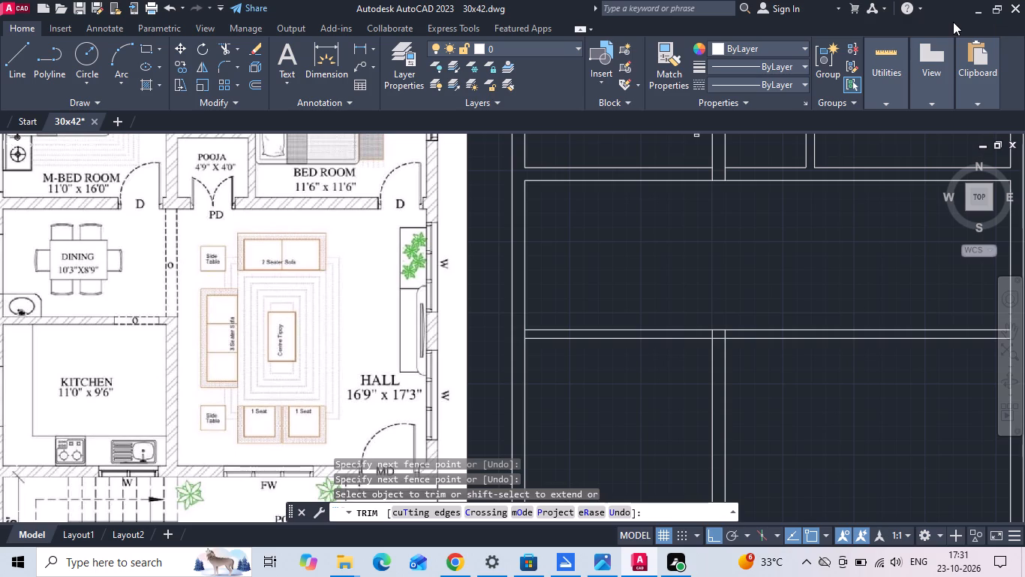
key("Escape")
Save the drawing.
key("ctrl+s")
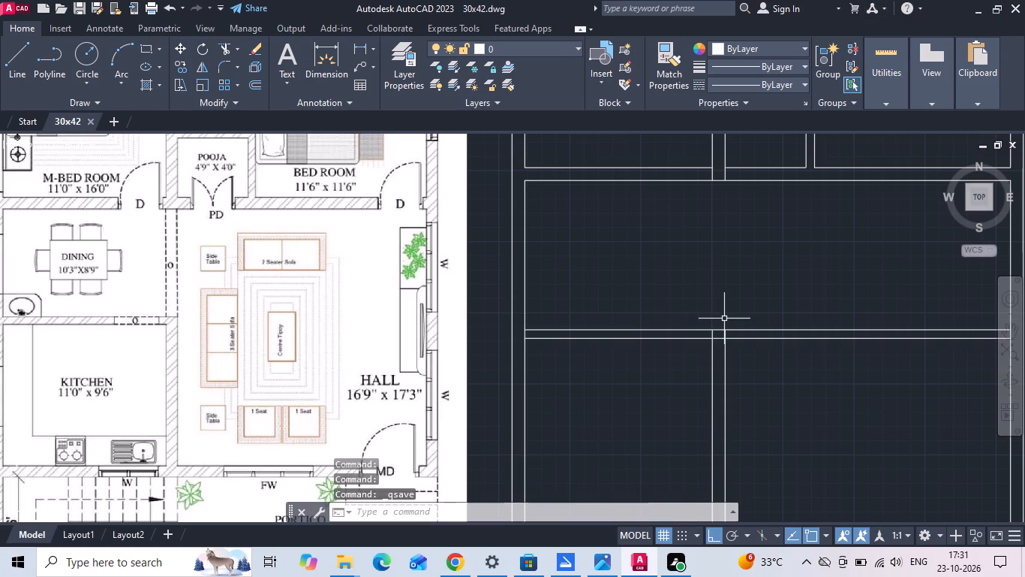
Draw two parallel lines across the dining-hall opening, joining the partition faces between the bedrooms' lower wall and the kitchen's upper wall.
type("l")
key("space")
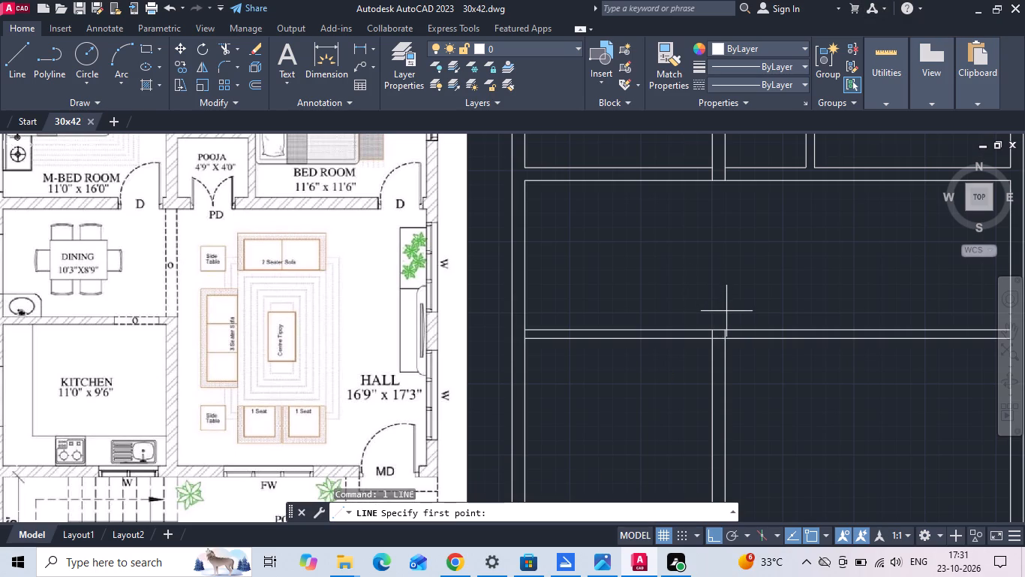
left_click_drag(726, 330, 729, 320)
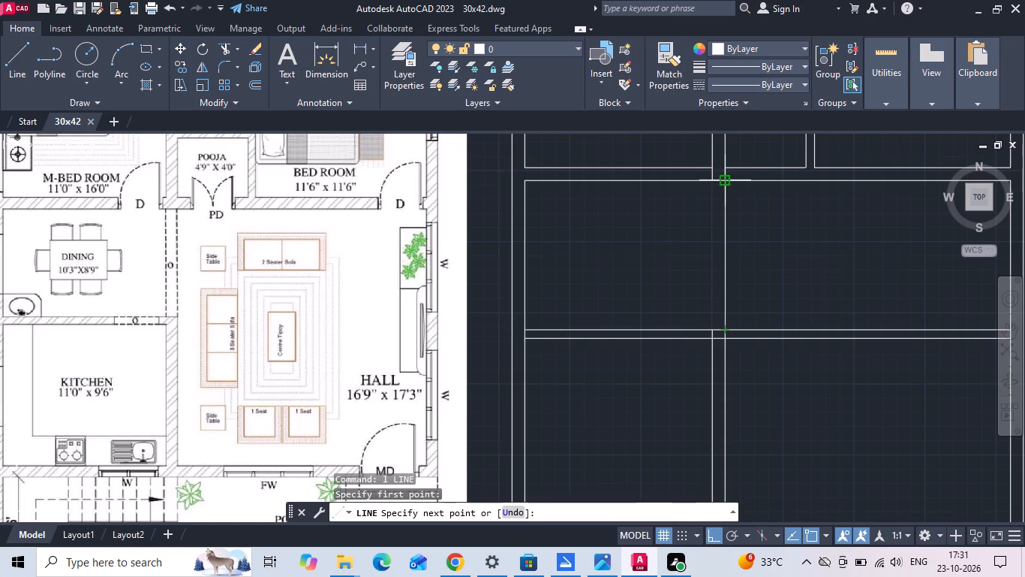
left_click(729, 182)
key("Escape")
key("space")
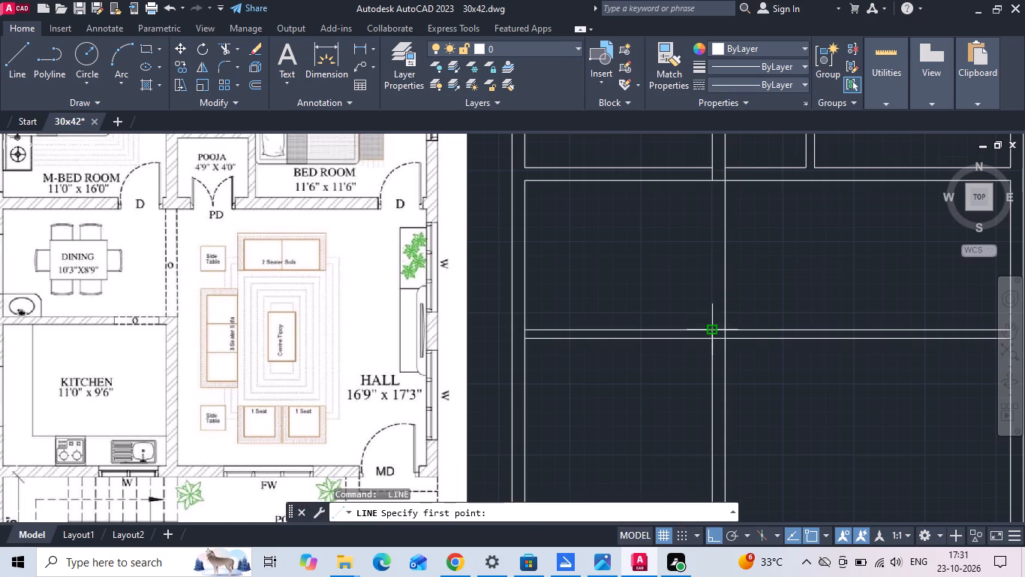
left_click_drag(709, 328, 708, 320)
left_click(711, 178)
key("Escape")
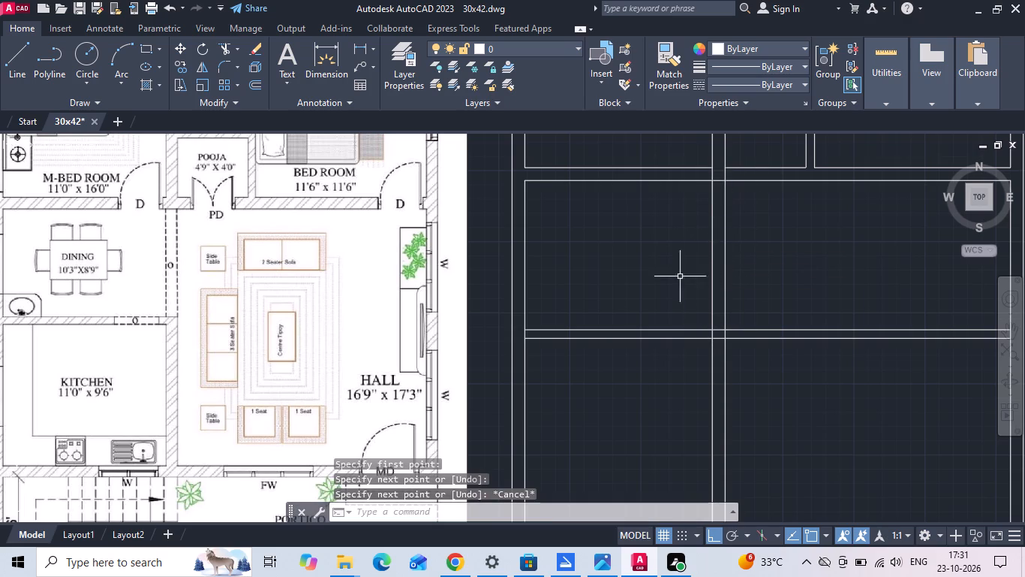
Load the ACAD_ISO02W100 ISO dash linetype into the drawing.
left_click(736, 83)
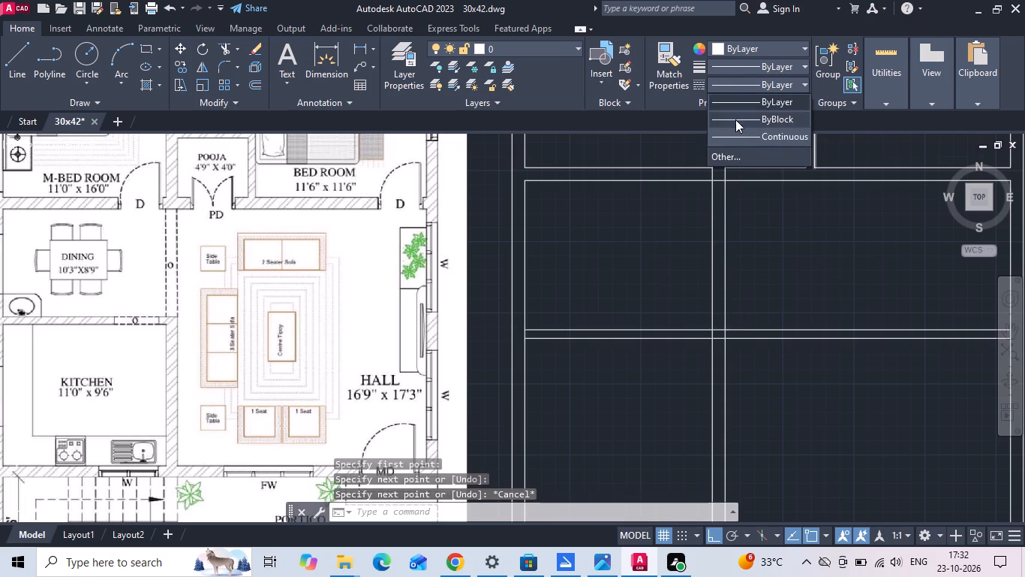
left_click(735, 153)
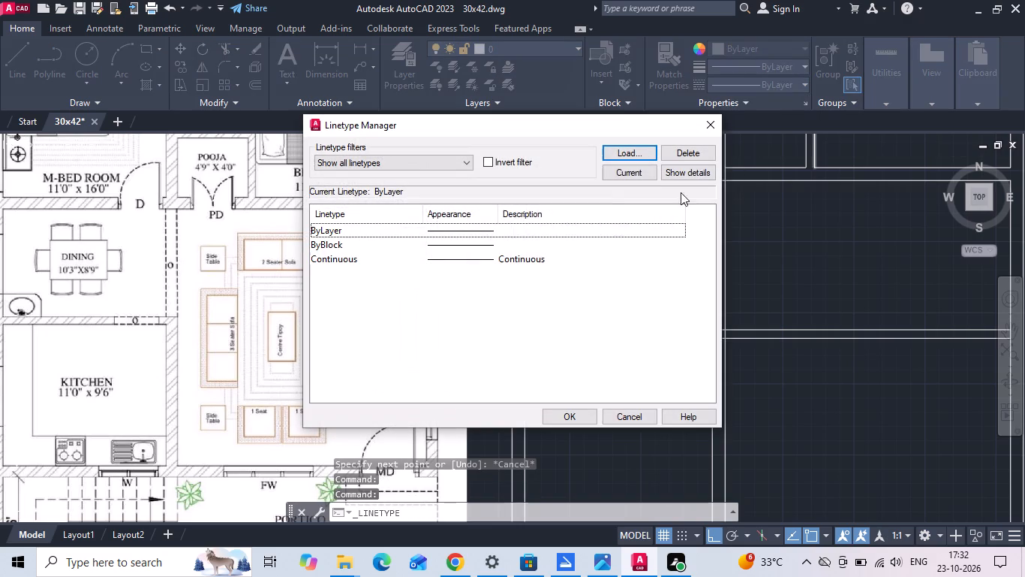
left_click(614, 152)
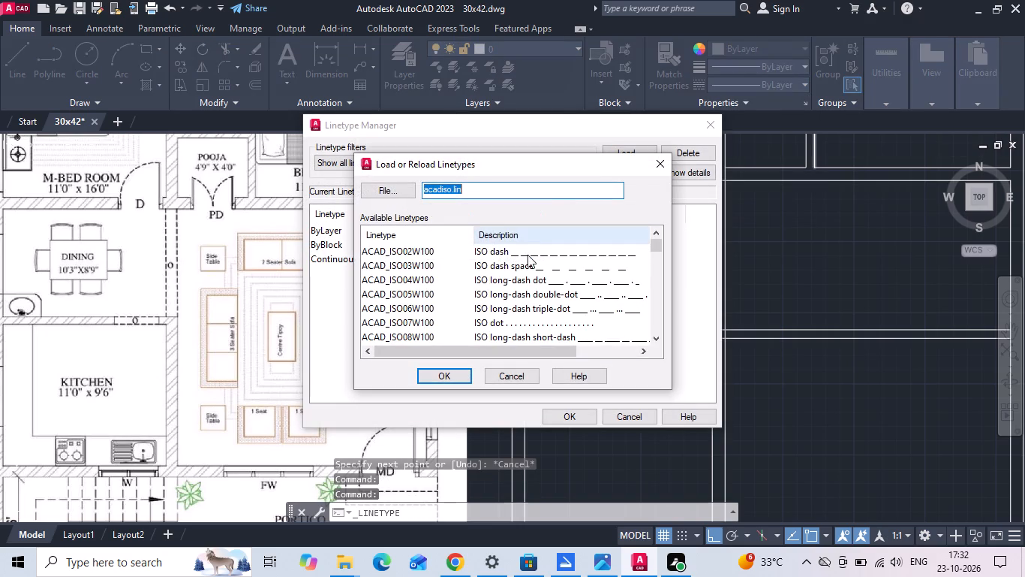
left_click(528, 255)
left_click(459, 379)
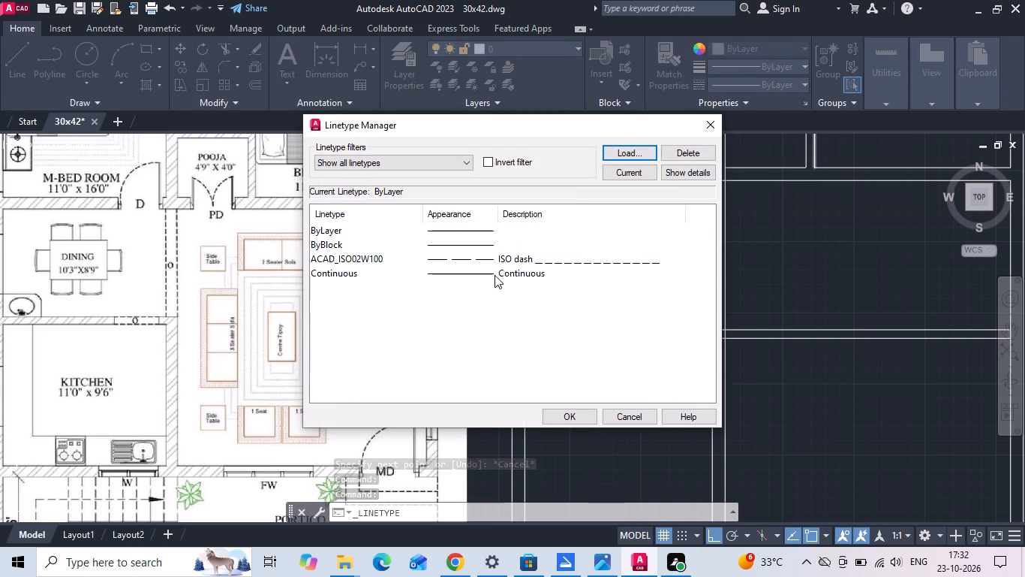
left_click(500, 261)
left_click(563, 415)
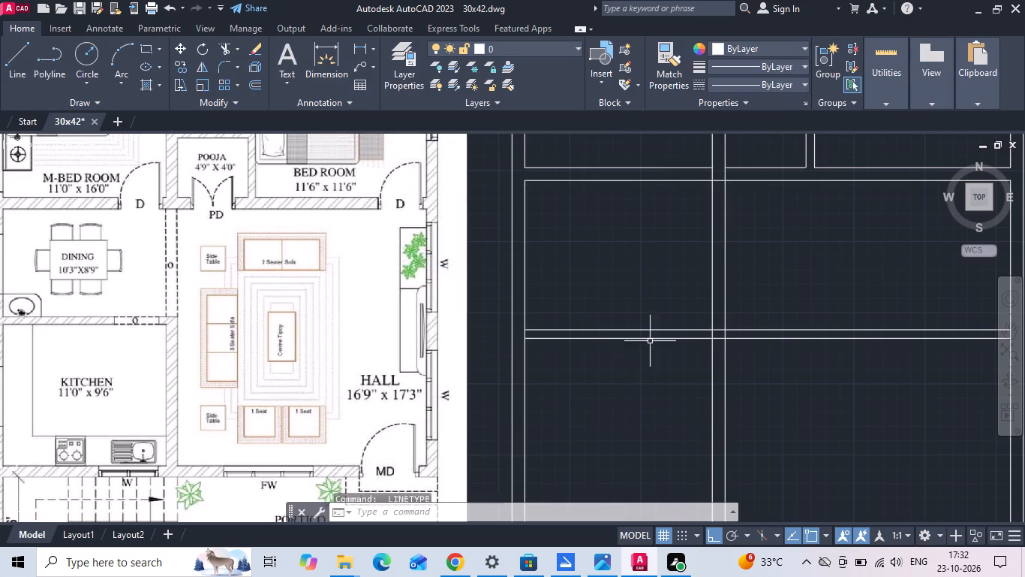
Assign the ACAD_ISO02W100 linetype to both lines across the dining-hall opening.
left_click_drag(749, 264, 692, 261)
left_click(634, 251)
left_click(750, 81)
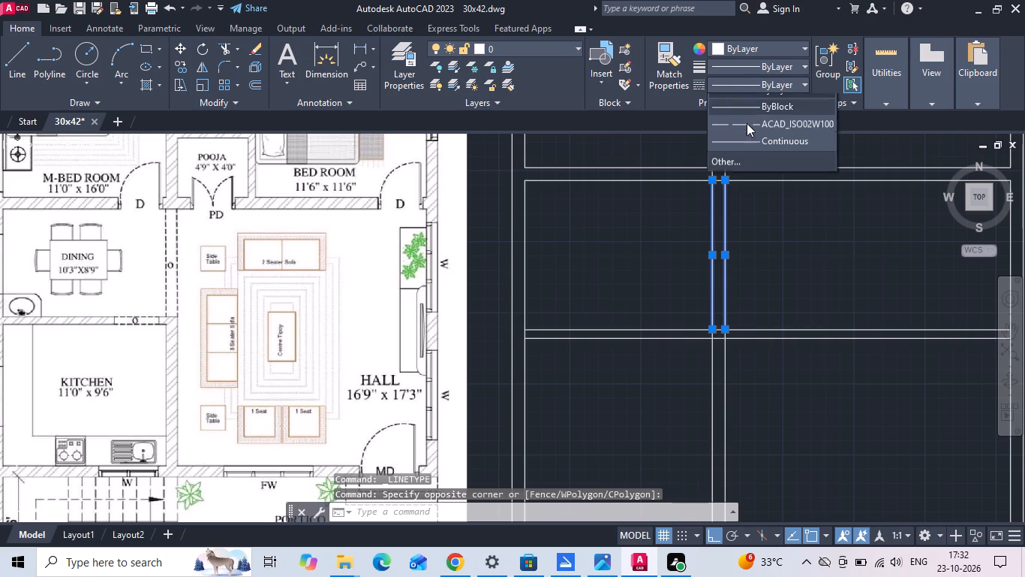
left_click(748, 136)
key("Escape")
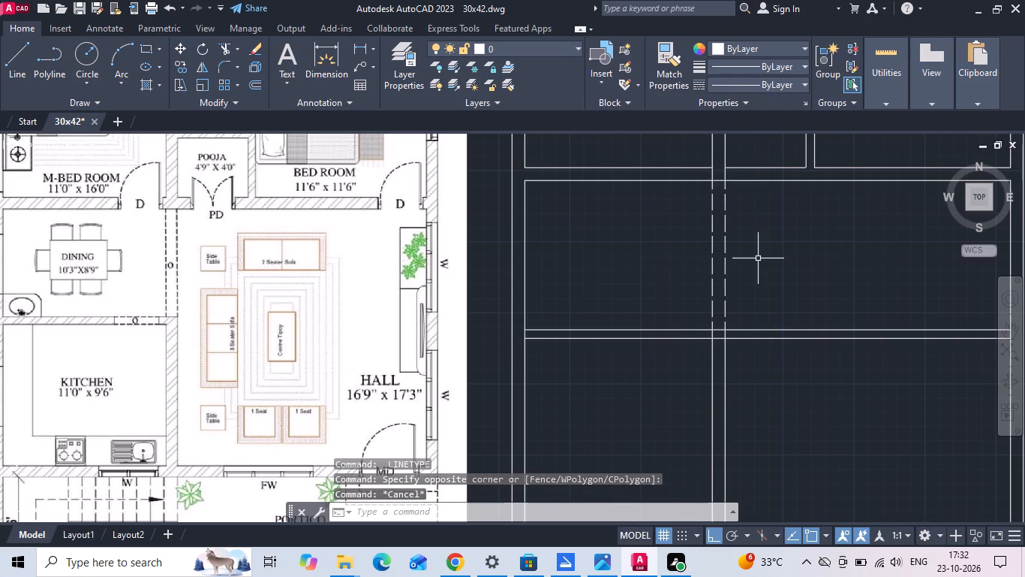
left_click(769, 264)
left_click(764, 266)
key("Escape")
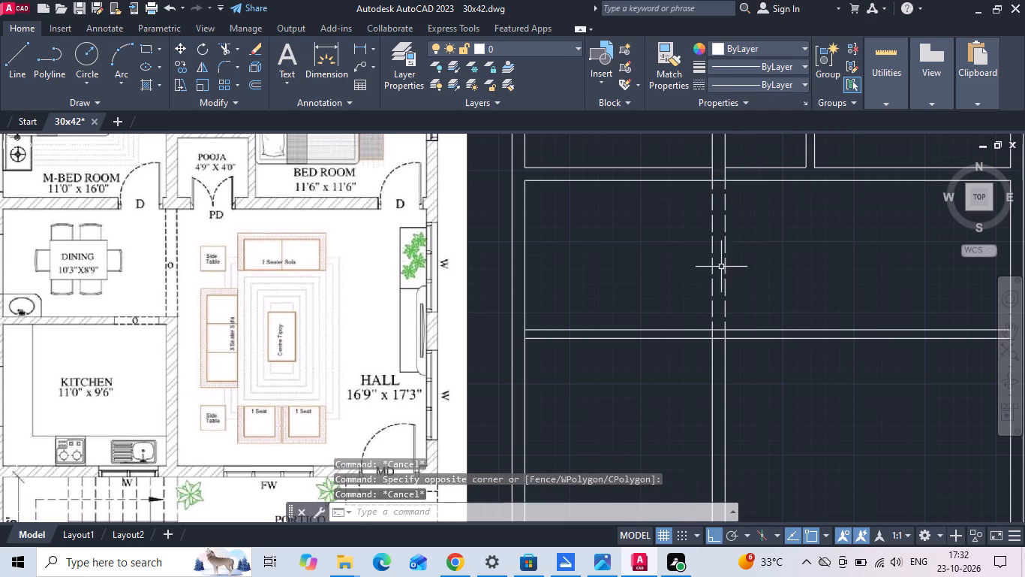
Set the linetype scale of the hall-side dashed opening line to 0.5.
left_click(727, 264)
right_click(729, 269)
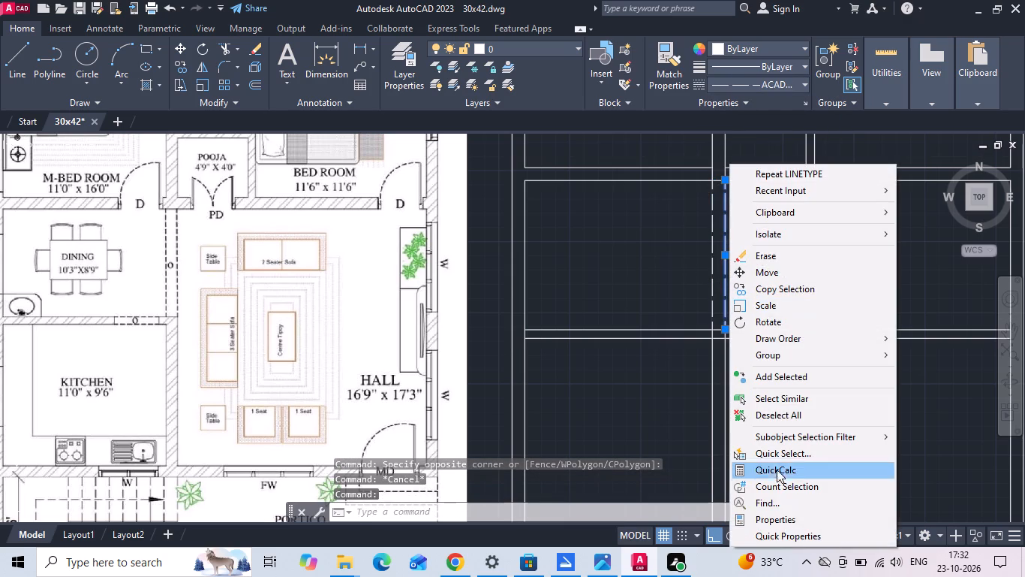
left_click(777, 519)
left_click(107, 98)
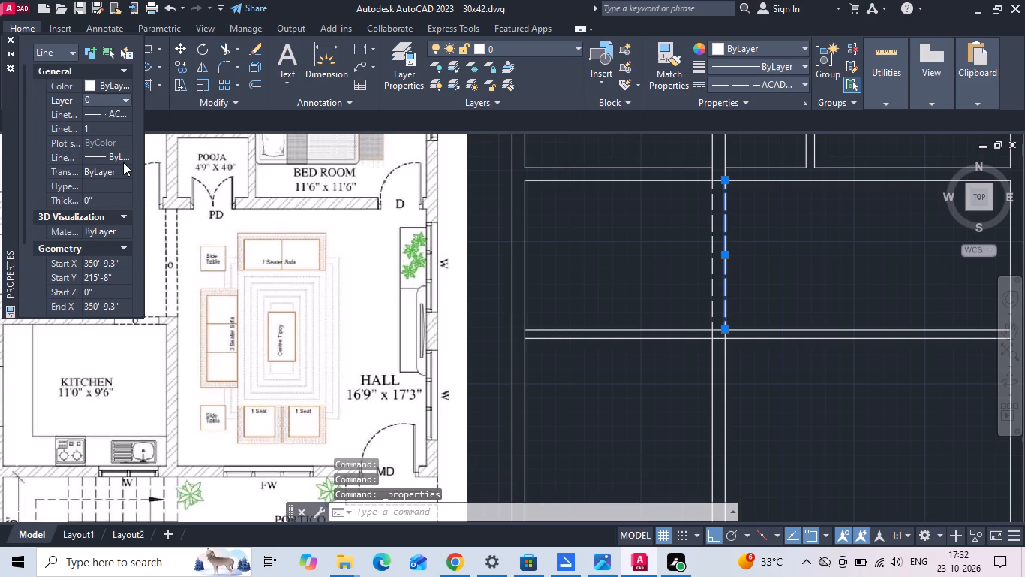
left_click(116, 131)
type(".5")
key("Return")
key("Escape")
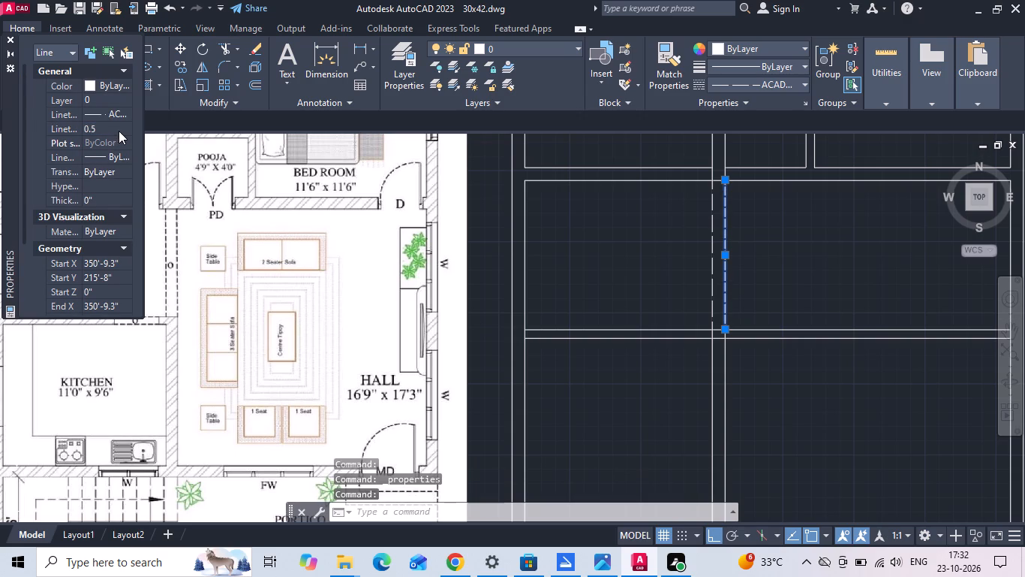
Match the hall-side dashed line's properties onto the dining-side dashed line and close the object properties.
left_click(665, 59)
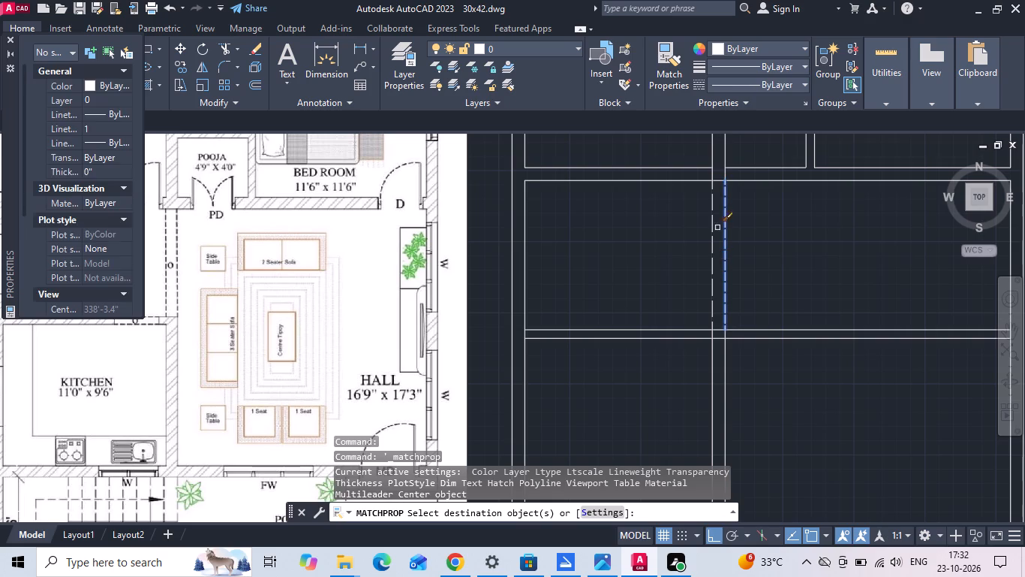
left_click(728, 240)
left_click_drag(709, 271, 698, 282)
key("Escape")
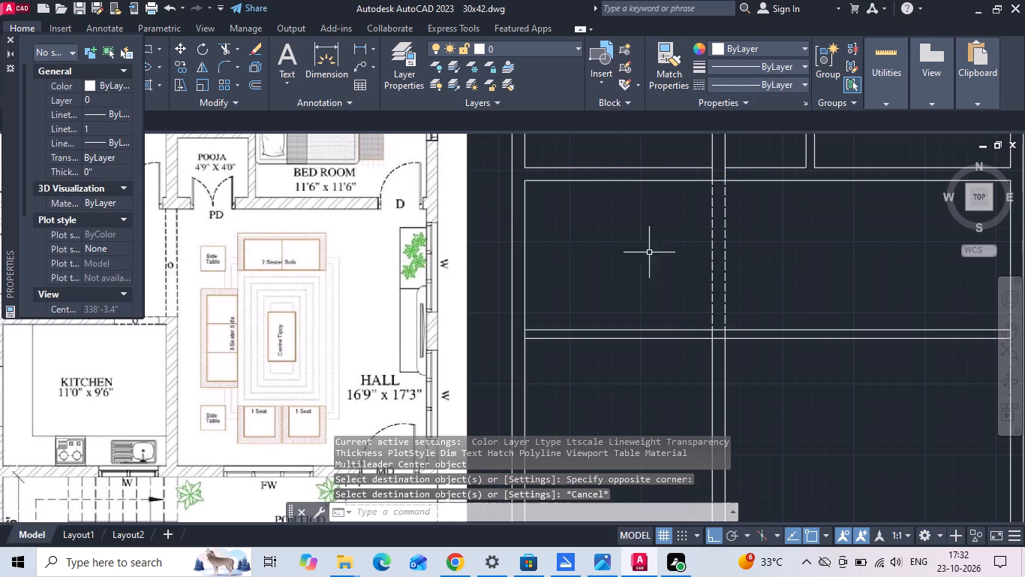
left_click(15, 41)
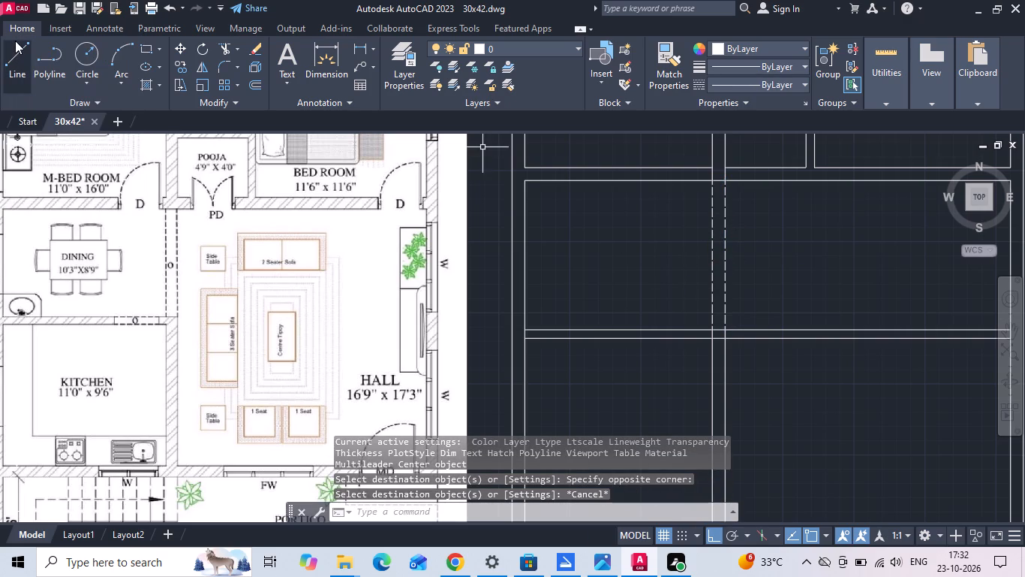
Save the drawing.
key("ctrl+s")
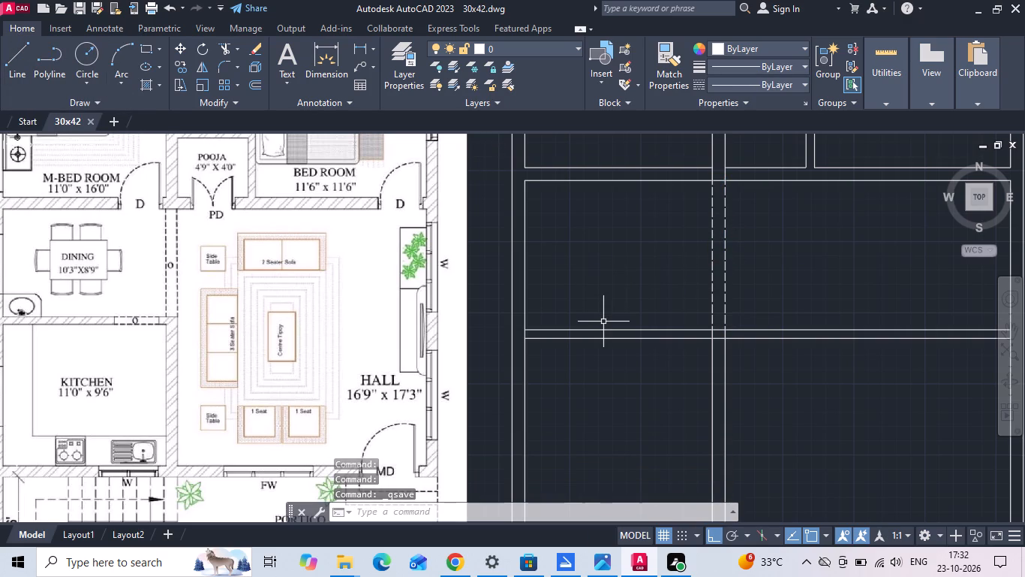
Draw a vertical construction line from the midpoint of the pooja room's lower wall line down into the hall.
middle_click_drag(621, 241, 592, 328)
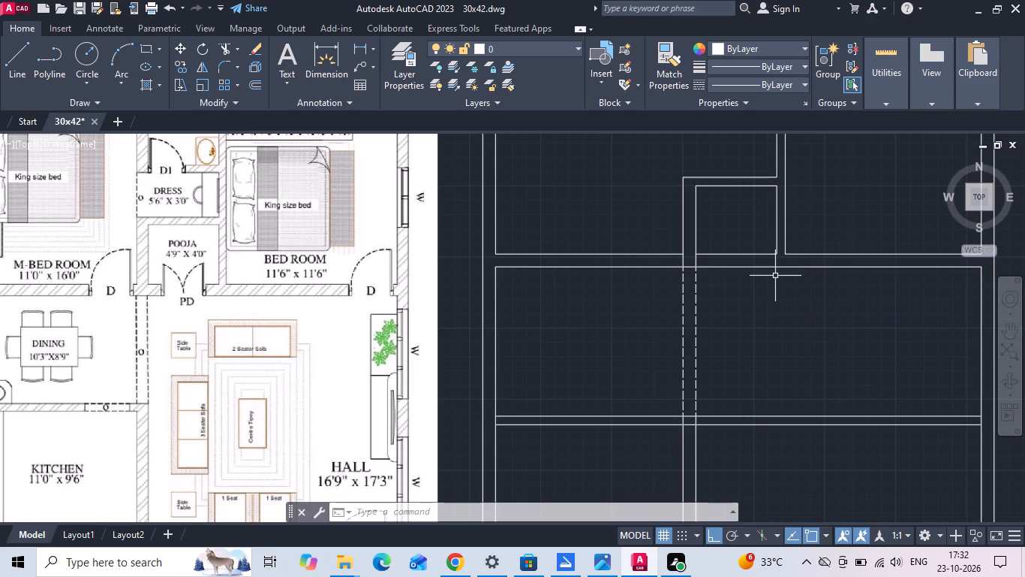
type("l")
key("space")
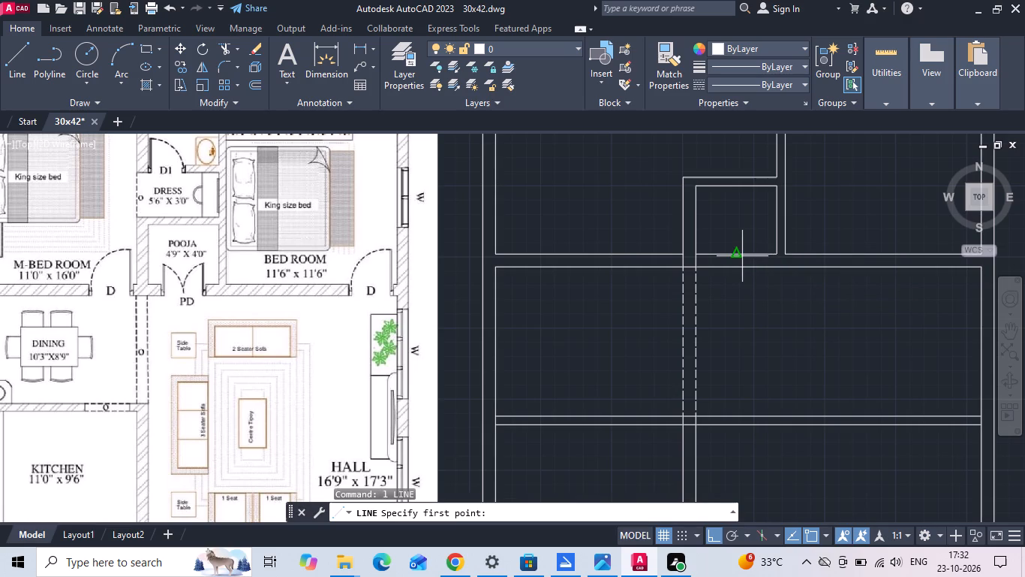
left_click(742, 256)
left_click(746, 318)
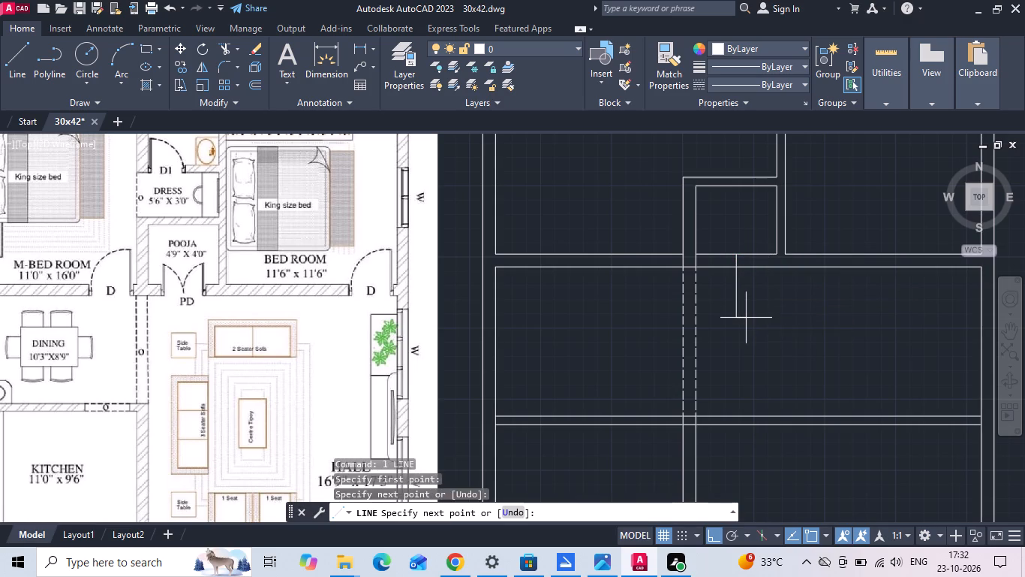
key("Escape")
Offset the pooja room's vertical centre line 1'6" to both sides to mark the door opening.
type("o")
key("space")
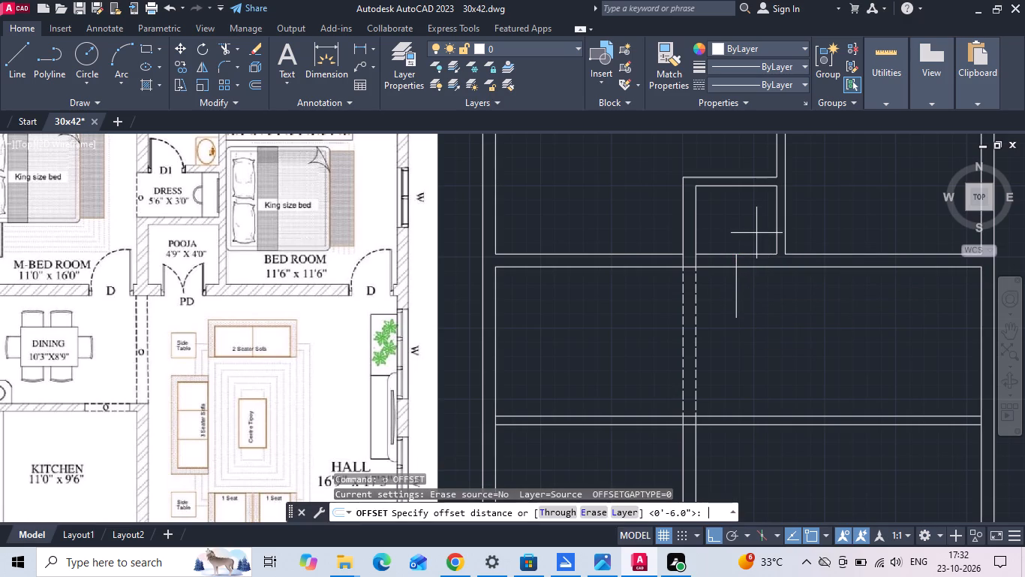
middle_click_drag(729, 306, 720, 340)
scroll(735, 267, "up", 1)
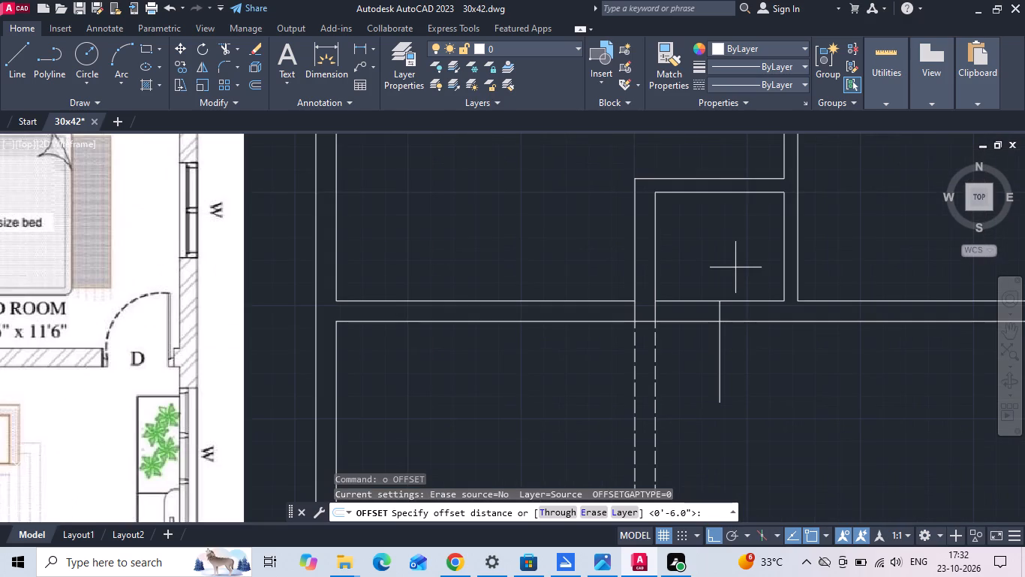
type("1'6")
key("space")
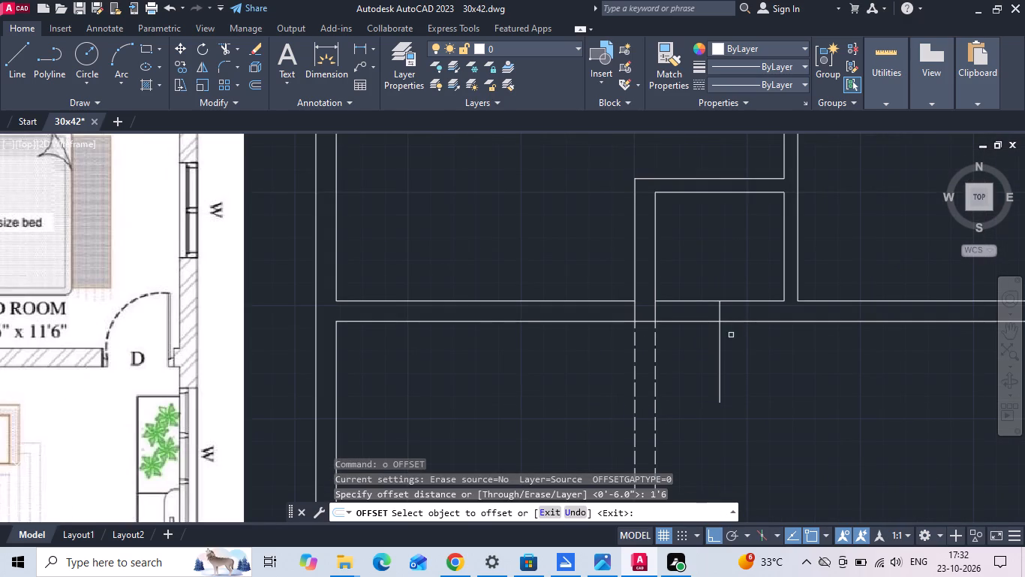
left_click_drag(721, 361, 702, 370)
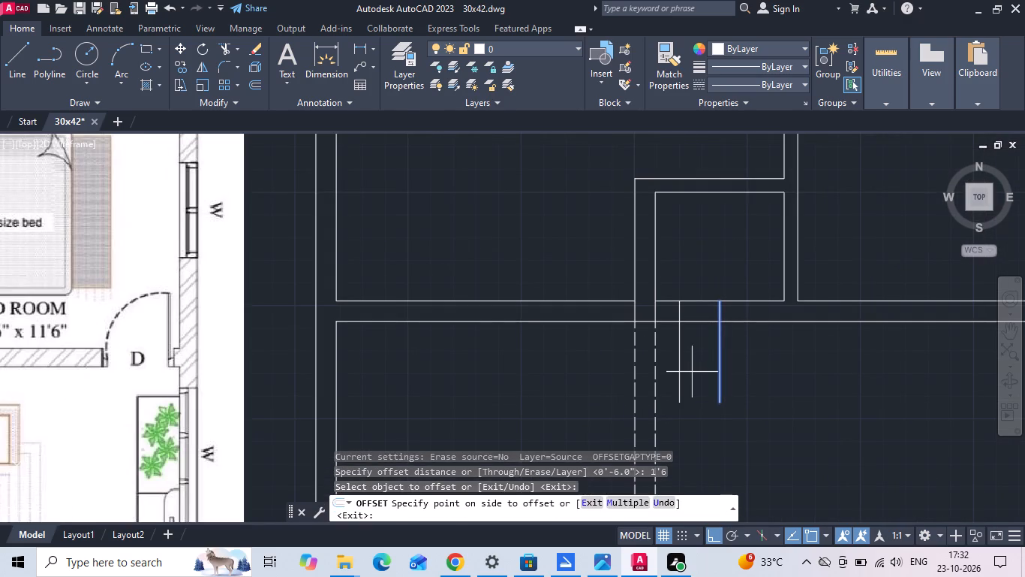
left_click(689, 379)
left_click(722, 364)
left_click(741, 355)
key("Escape")
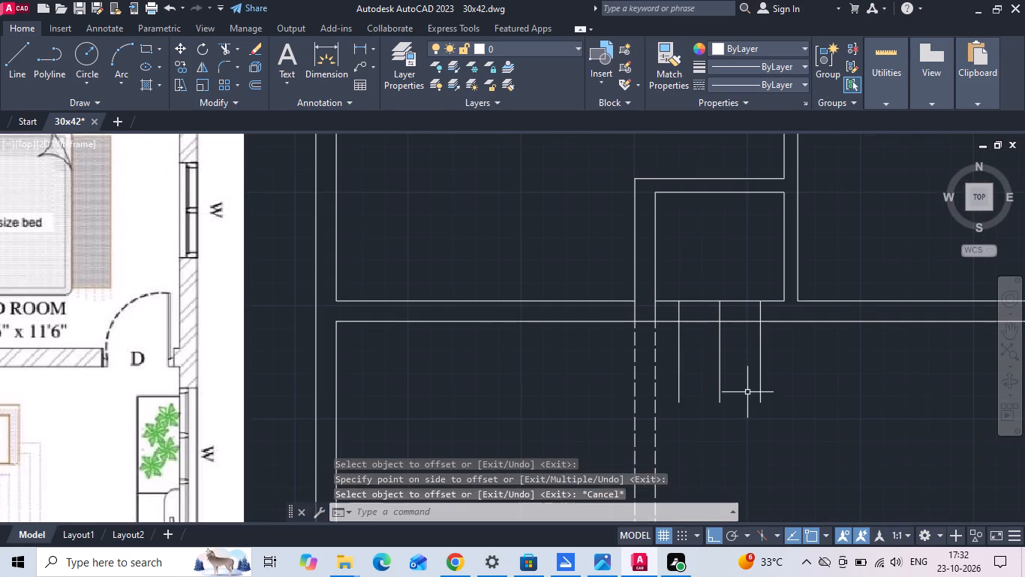
Trim the pooja room's lower wall between the jamb lines, removing the excess construction lines and the partition segment inside the wall.
key("t")
key("r")
key("space")
left_click_drag(671, 360, 678, 358)
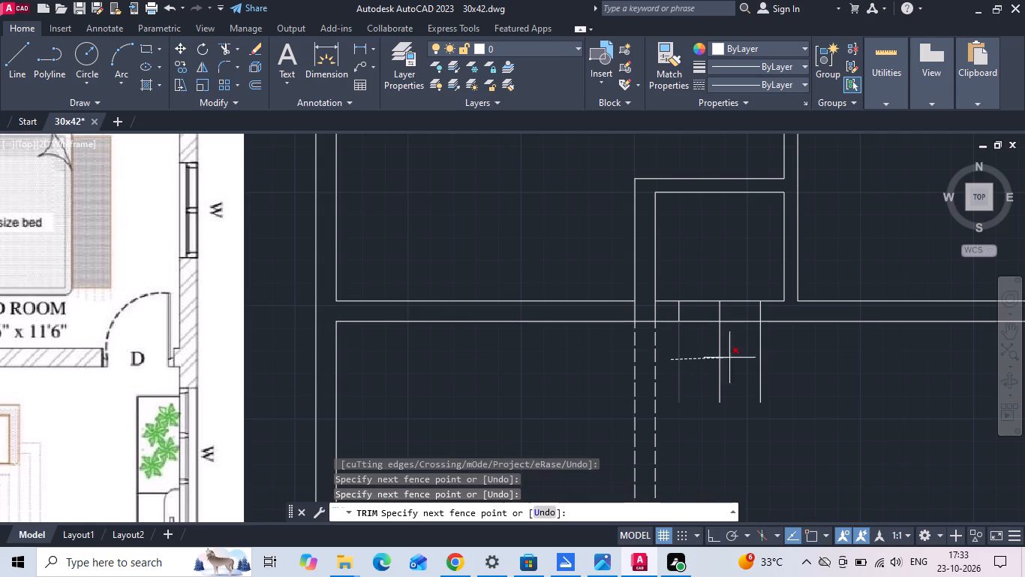
left_click(789, 360)
left_click_drag(740, 273, 735, 386)
left_click_drag(720, 364, 699, 276)
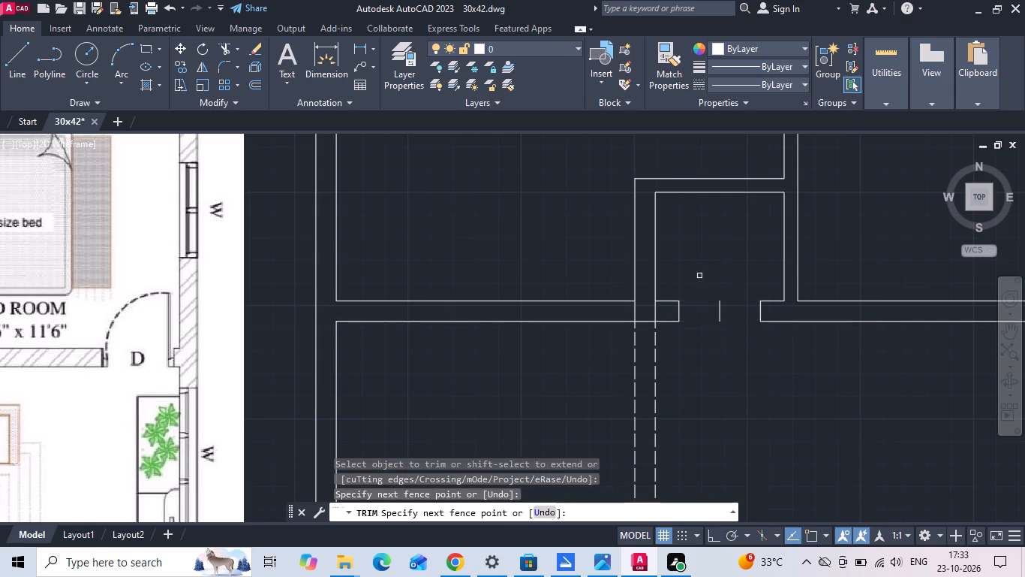
left_click_drag(707, 291, 729, 324)
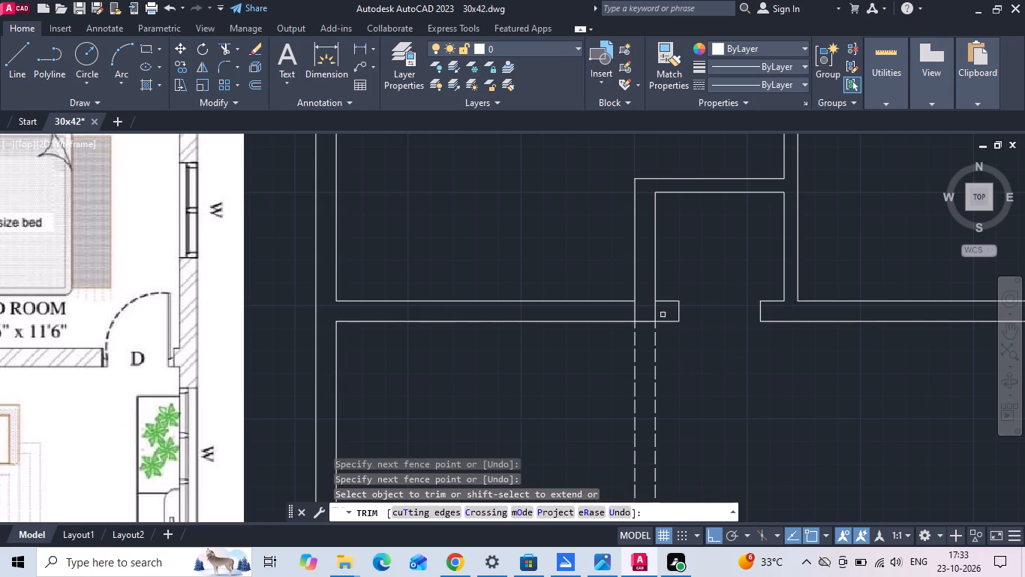
left_click(654, 312)
scroll(766, 358, "down", 1)
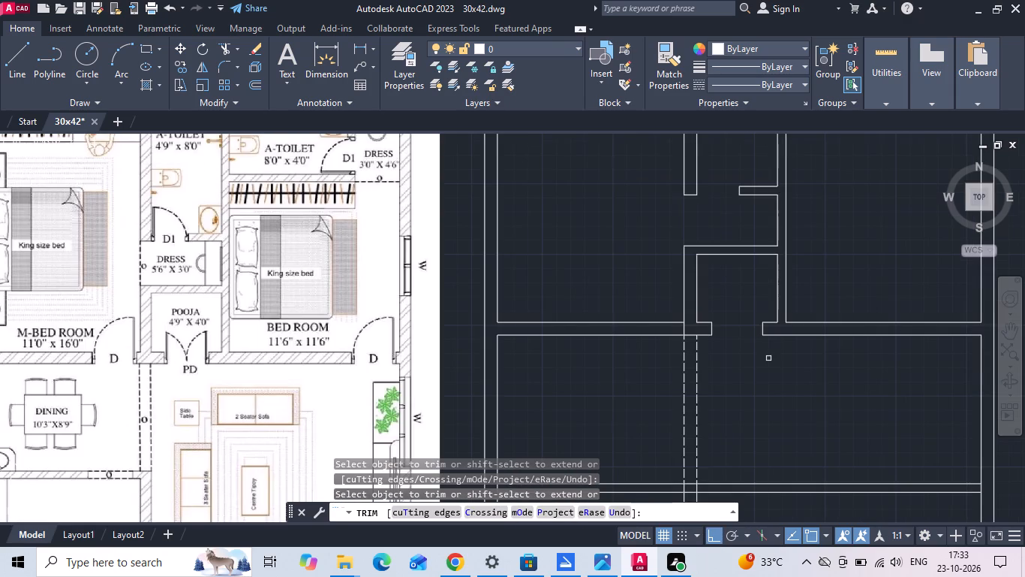
key("Escape")
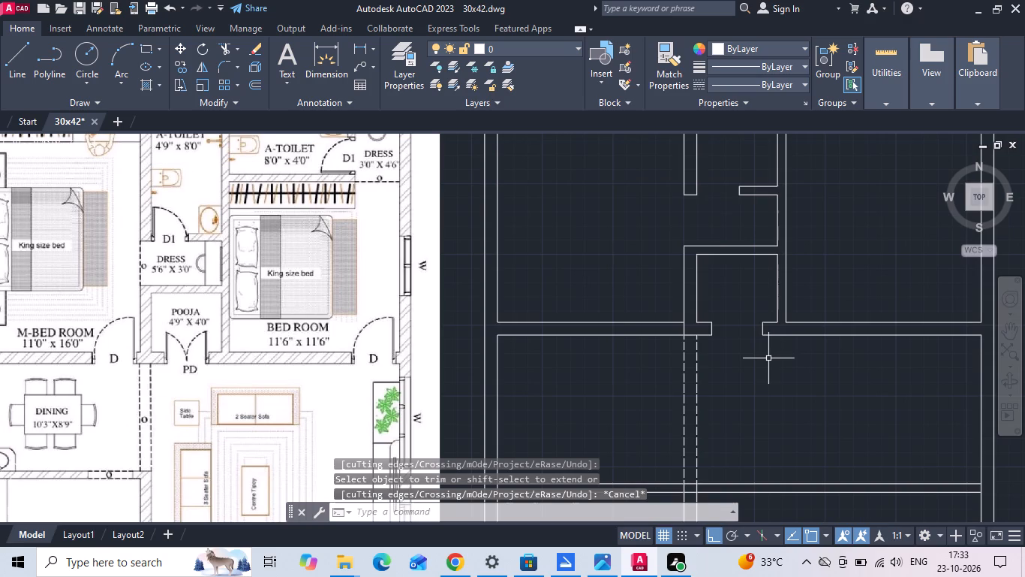
Copy the master bedroom's wall line beside the pooja room 3" and 3'3" to the left to mark the bedroom door opening.
scroll(174, 354, "up", 1)
middle_click_drag(183, 346, 262, 326)
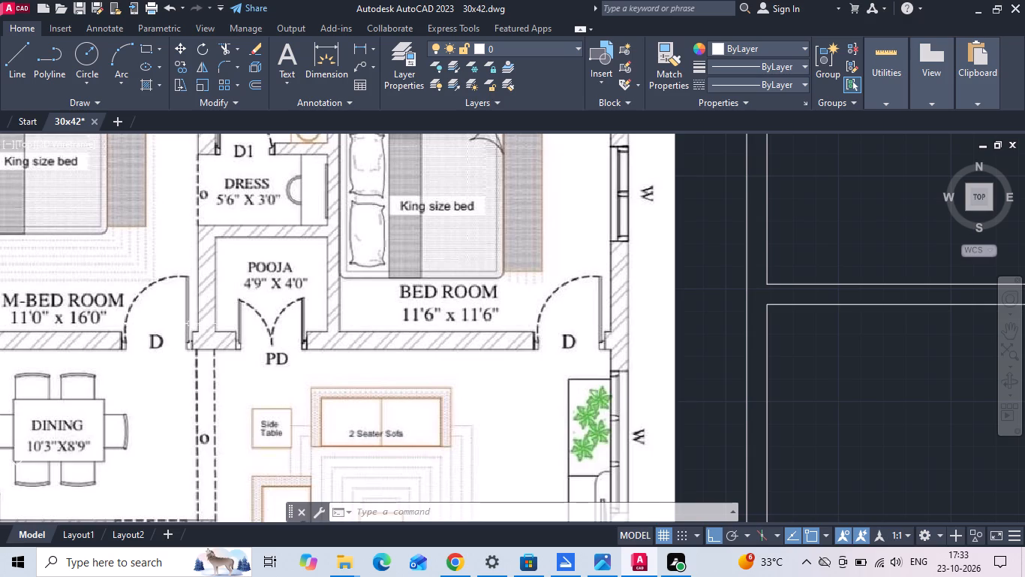
scroll(196, 308, "down", 1)
scroll(723, 291, "up", 2)
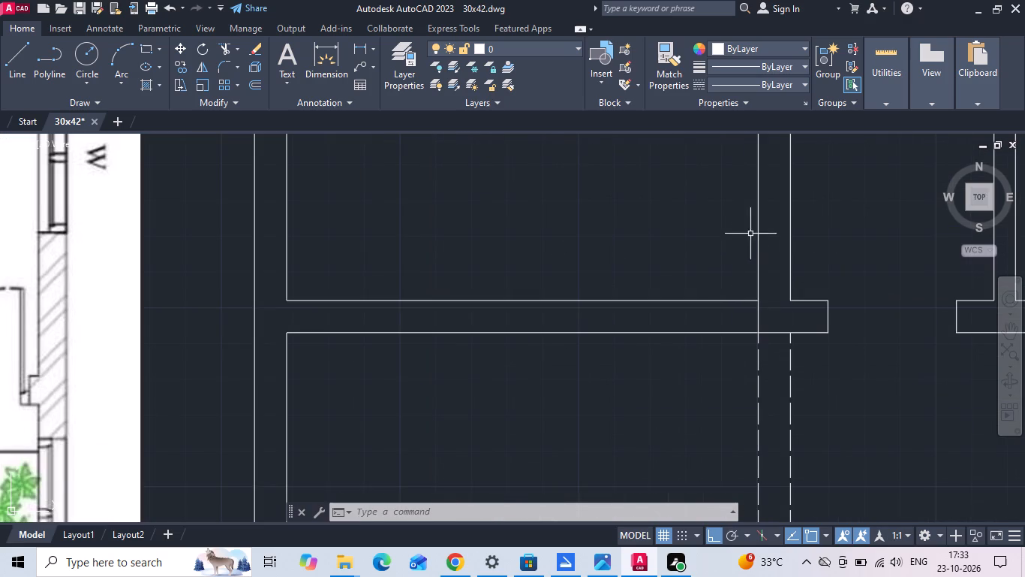
left_click(760, 224)
right_click(756, 225)
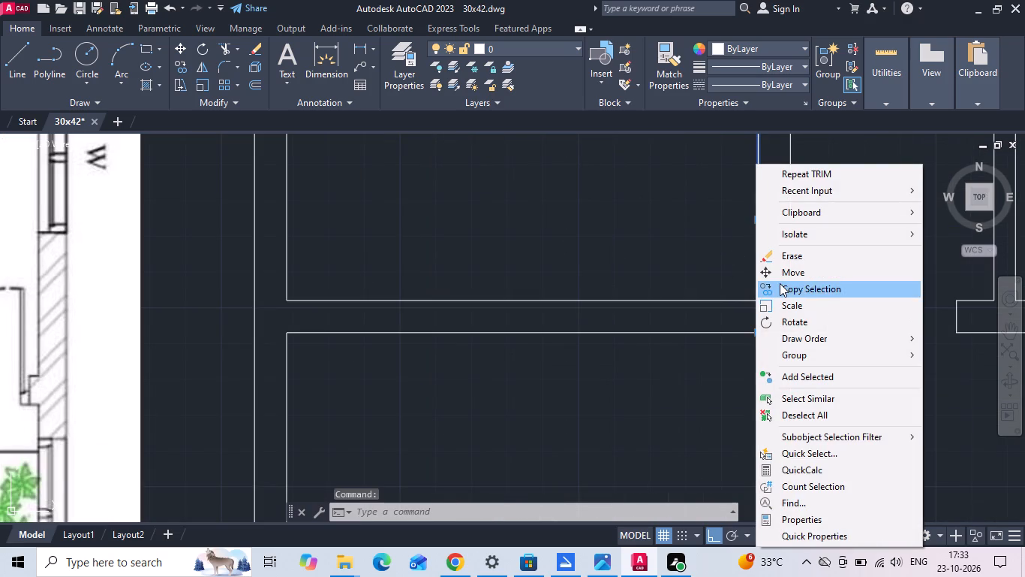
left_click(780, 282)
left_click_drag(711, 267, 693, 268)
type("3")
key("space")
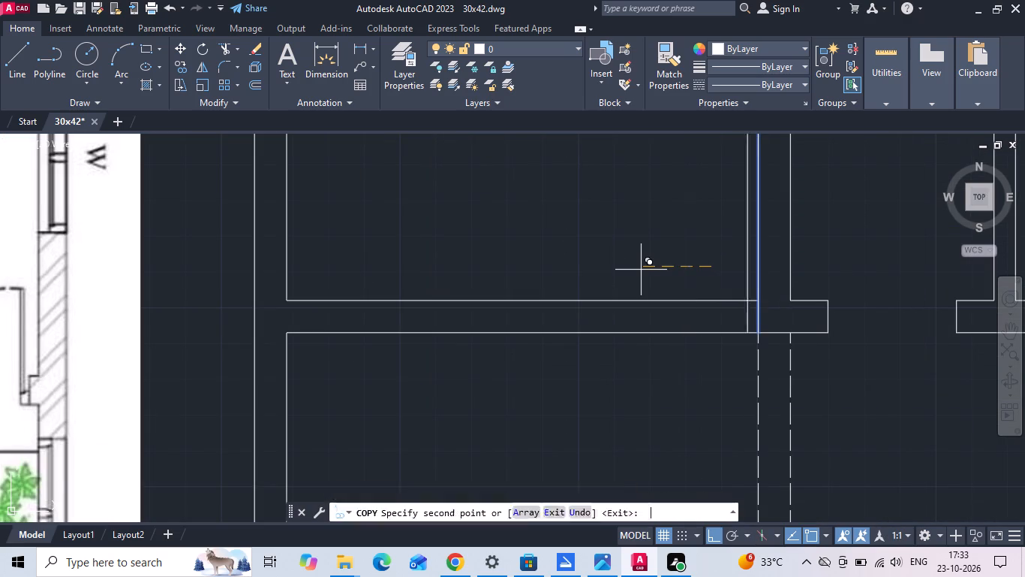
key("3")
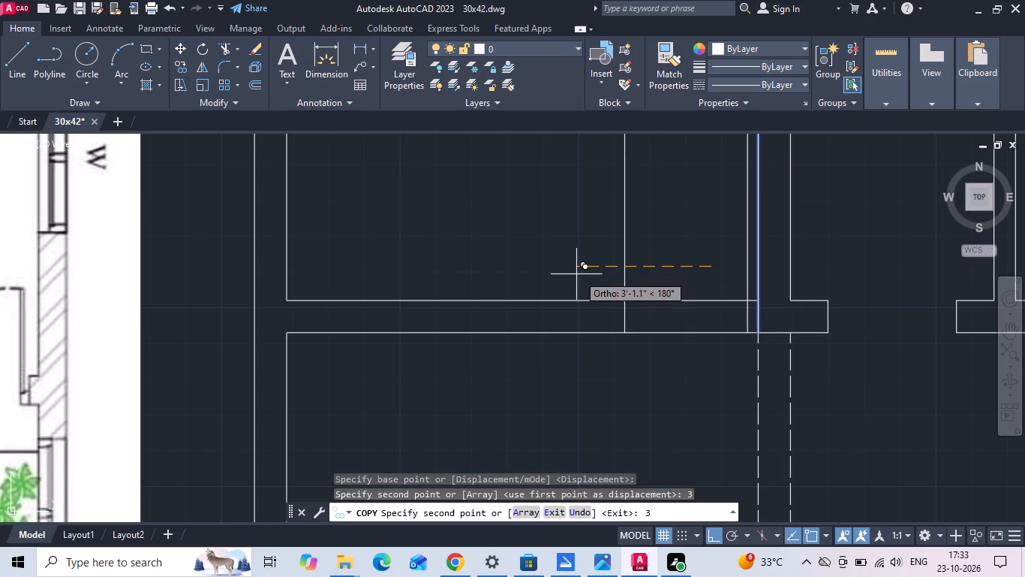
type("'3")
key("space")
key("Escape")
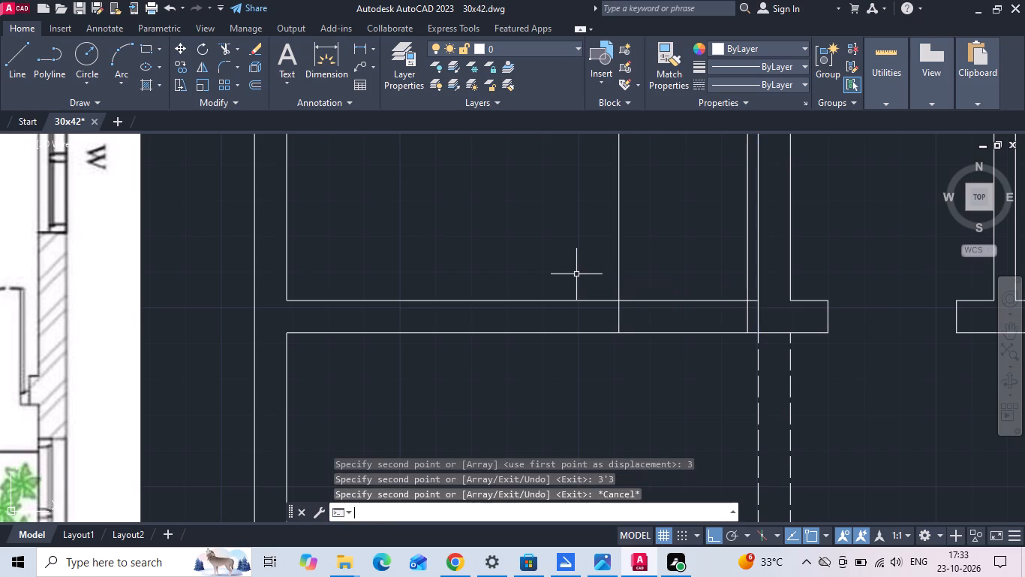
Trim the master bedroom's lower wall between the copied jamb lines, removing the excess line ends and the partition segment inside the wall.
key("t")
key("r")
key("space")
left_click_drag(577, 258, 665, 258)
left_click_drag(672, 258, 695, 255)
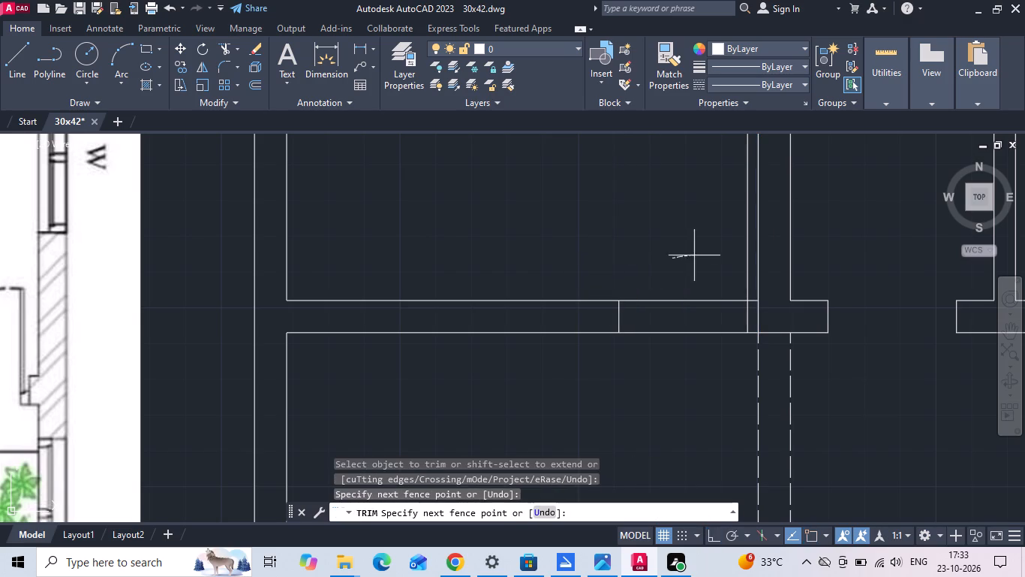
left_click_drag(695, 255, 696, 255)
left_click(750, 268)
left_click(729, 263)
left_click_drag(711, 270, 708, 373)
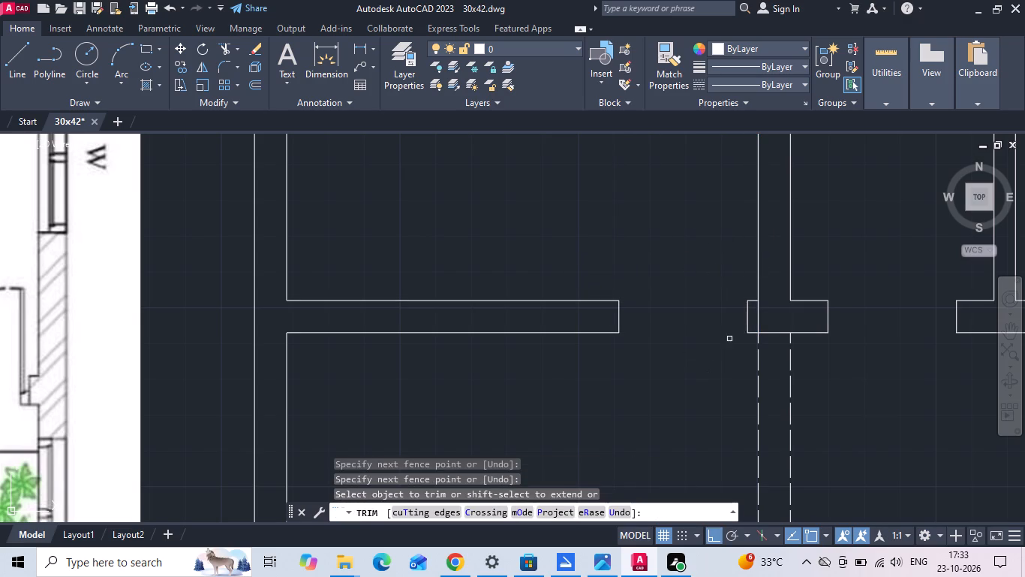
left_click(758, 318)
scroll(384, 278, "down", 2)
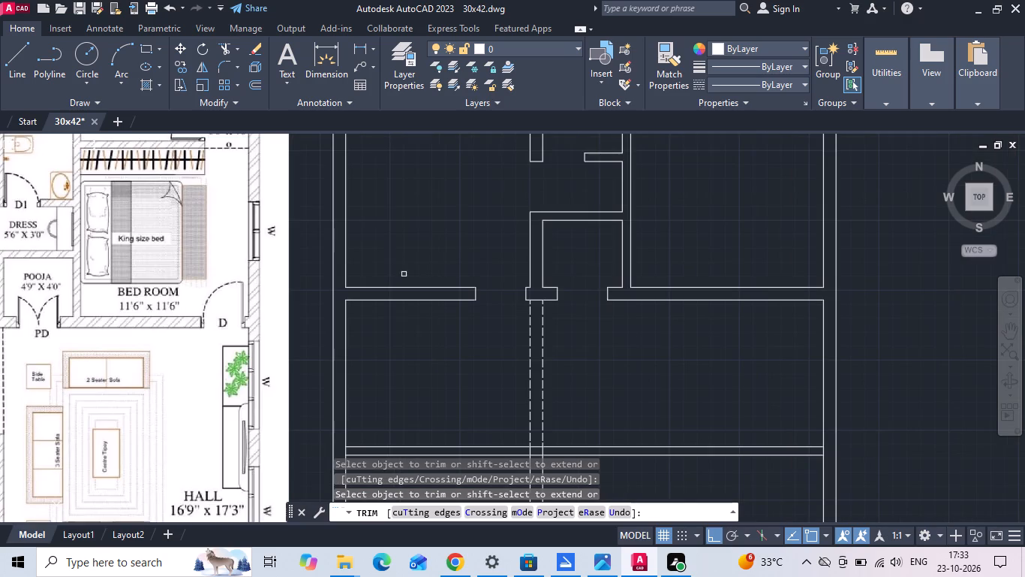
key("Escape")
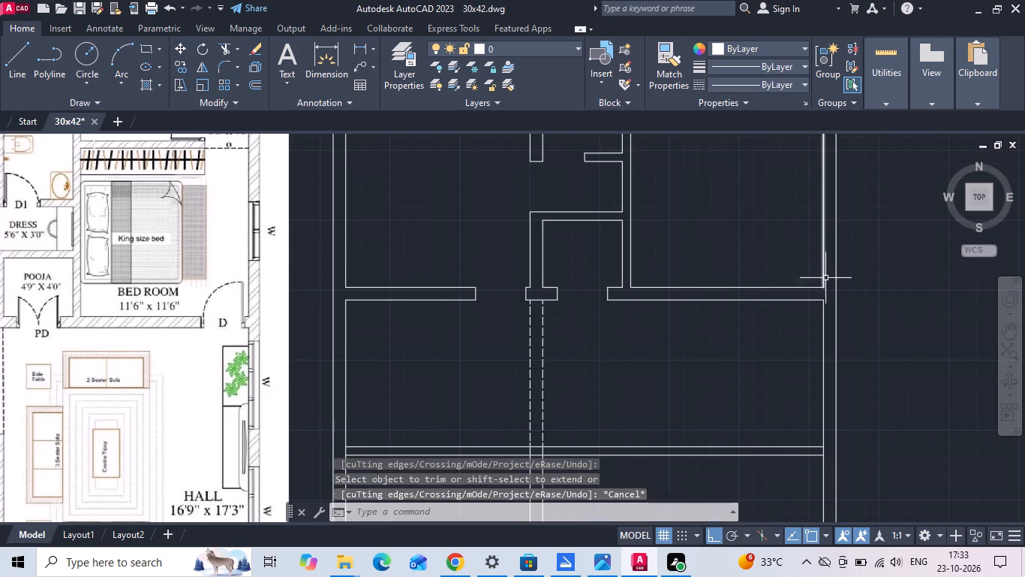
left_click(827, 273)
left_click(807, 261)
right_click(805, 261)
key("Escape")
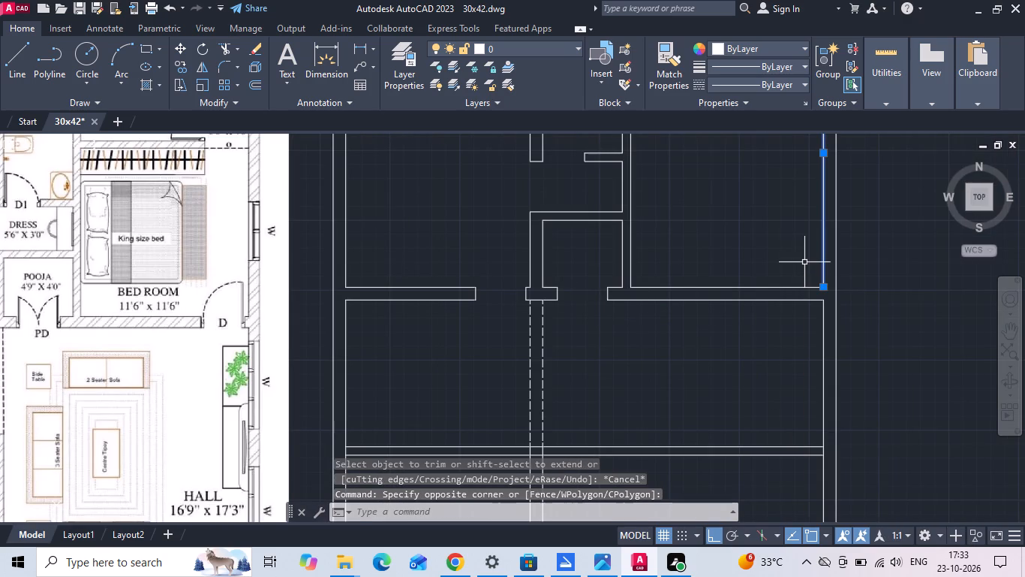
Save the drawing.
key("ctrl+s")
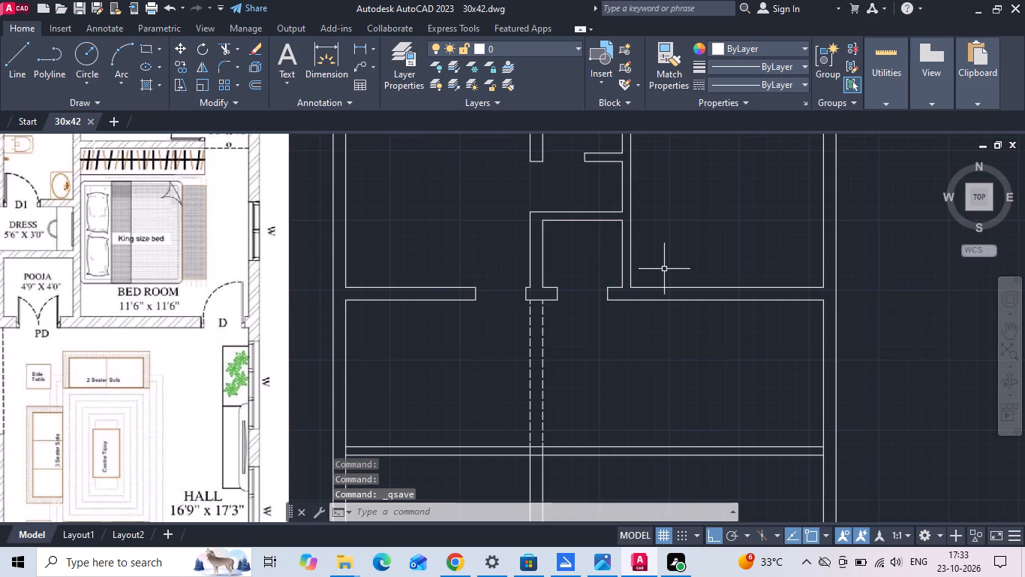
Find the full 30' x 42' plan image with the schedule of joineries in the Downloads folder and copy it.
scroll(616, 305, "down", 1)
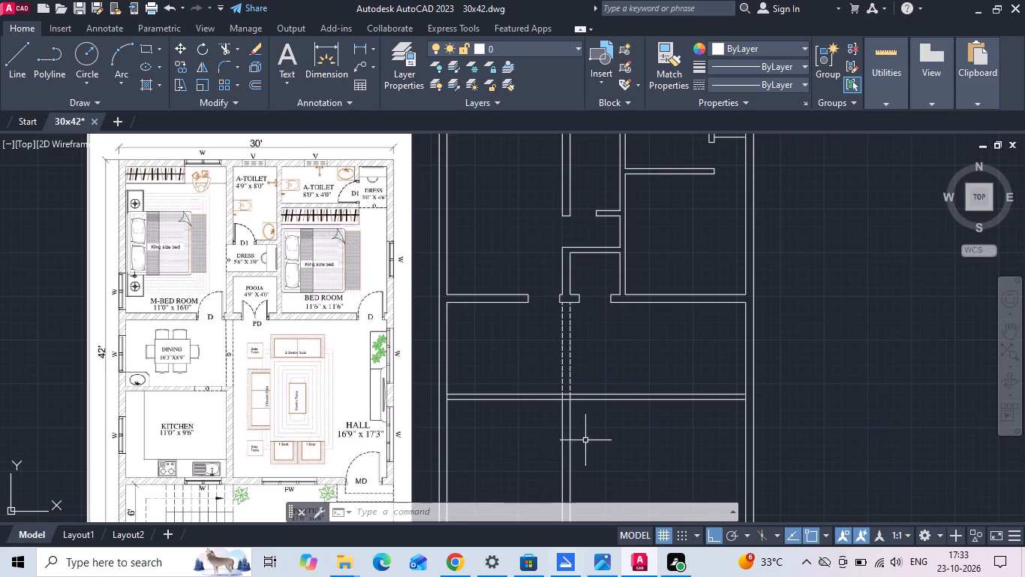
left_click(353, 576)
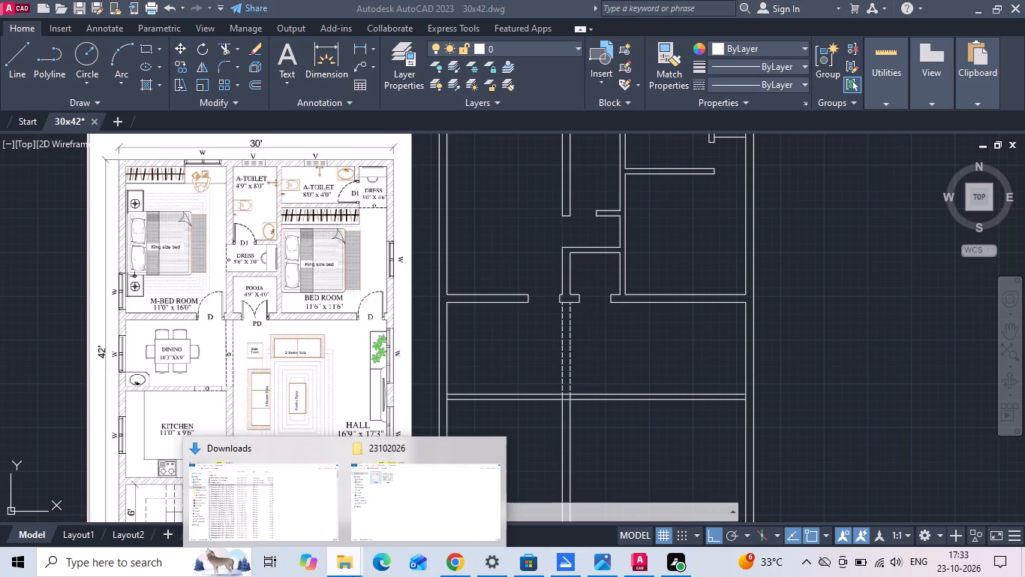
left_click(336, 533)
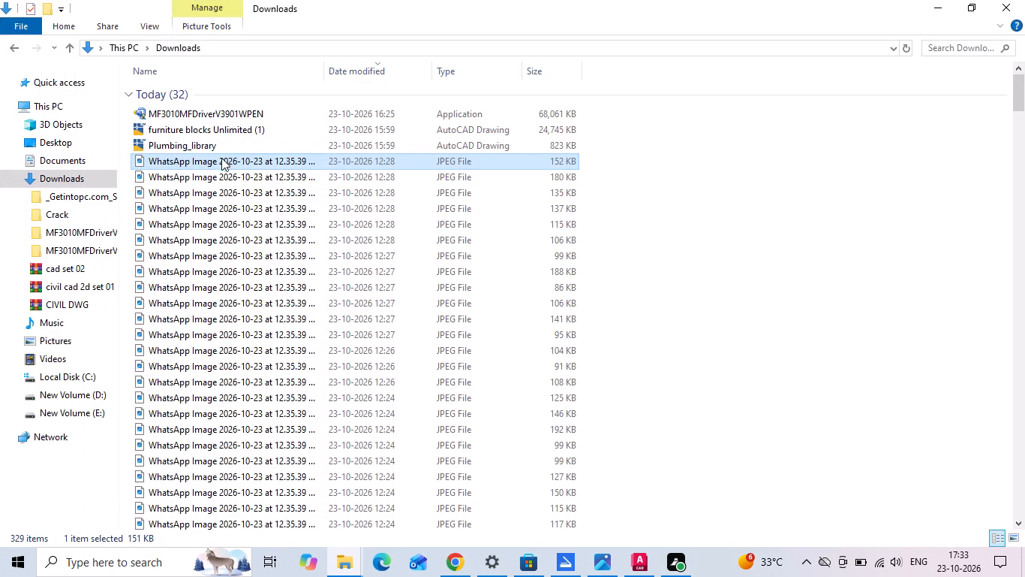
double_click(221, 156)
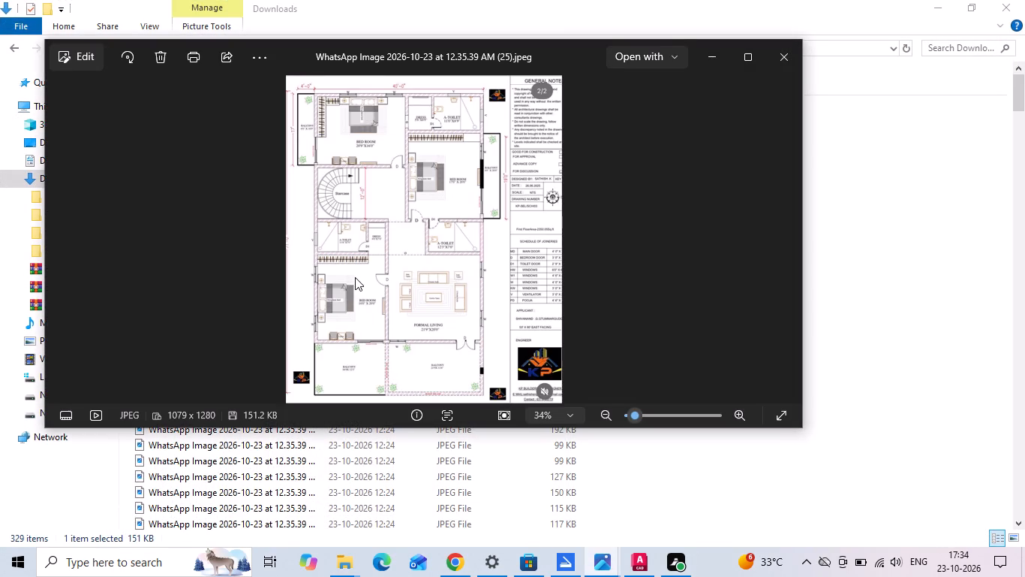
key("Right")
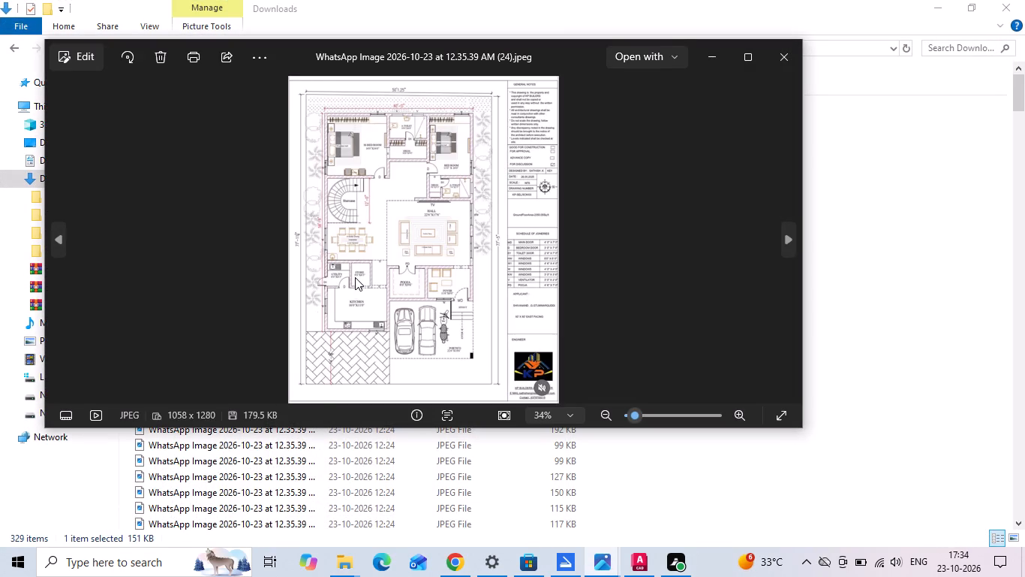
key("Right")
key("Right")
key("Right")
key("Right")
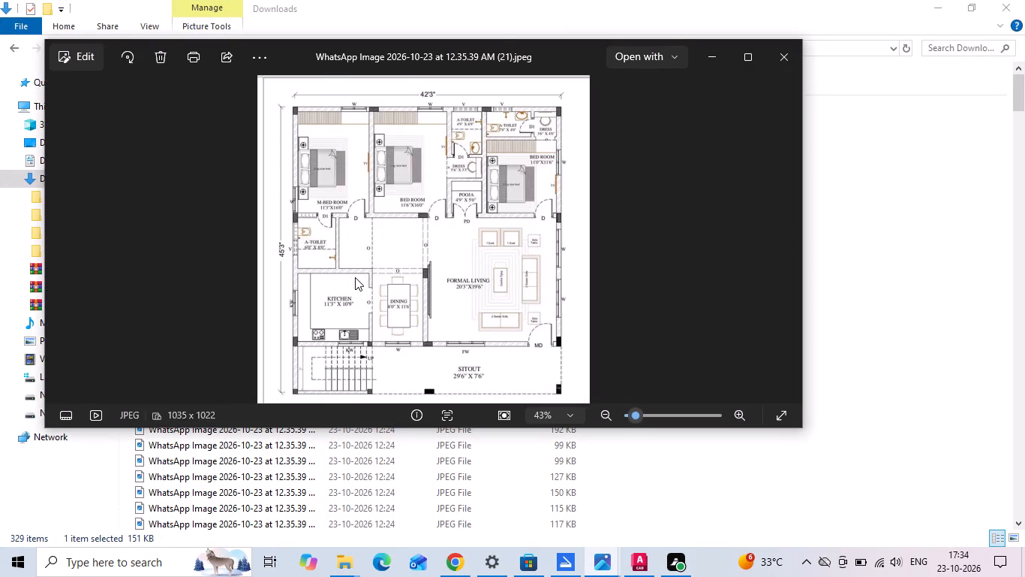
key("Right")
key("Right")
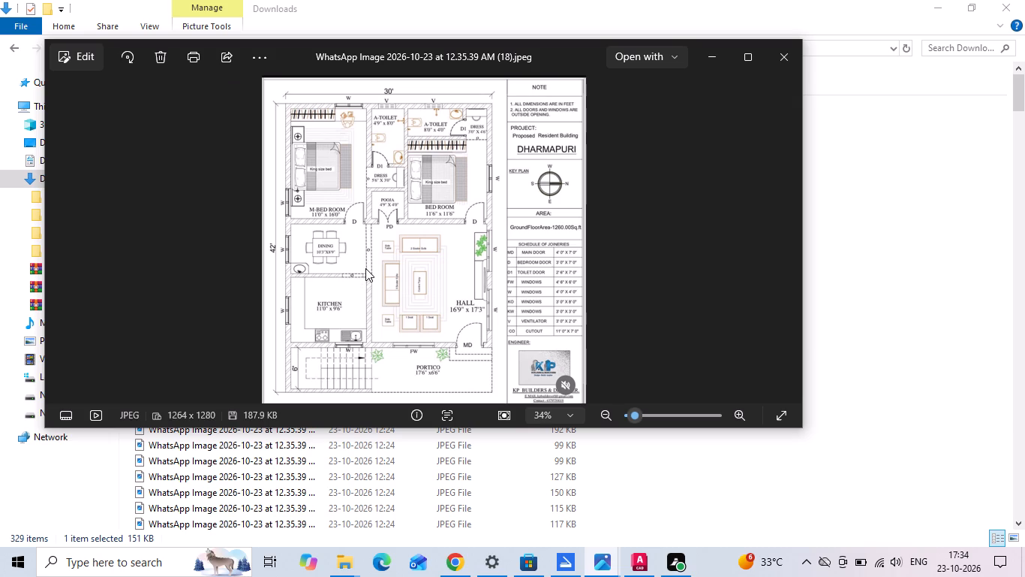
right_click(367, 267)
left_click(377, 288)
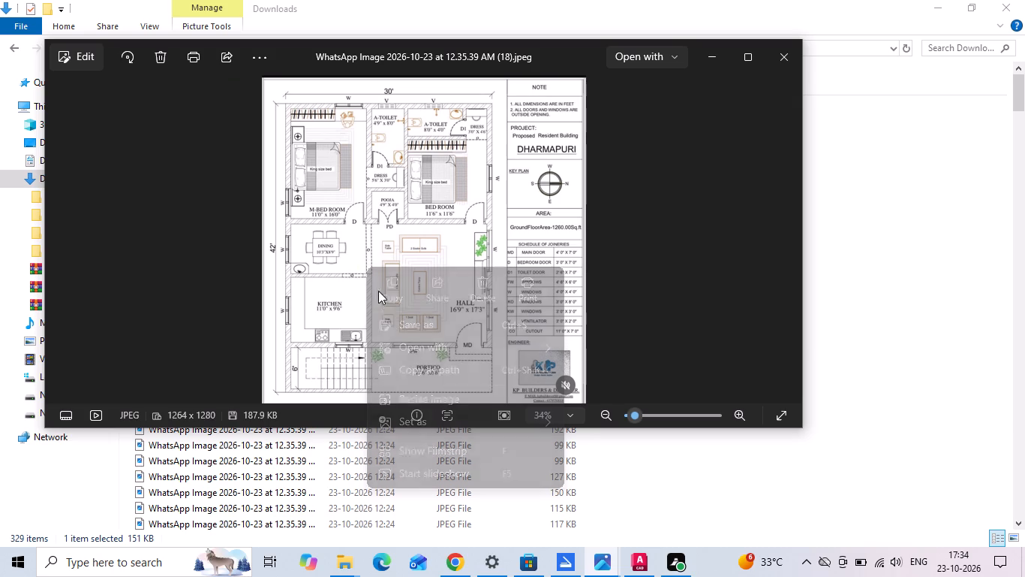
Back in AutoCAD, paste the copied plan image left of the existing reference image, scaled to about the same height and unrotated.
left_click(632, 564)
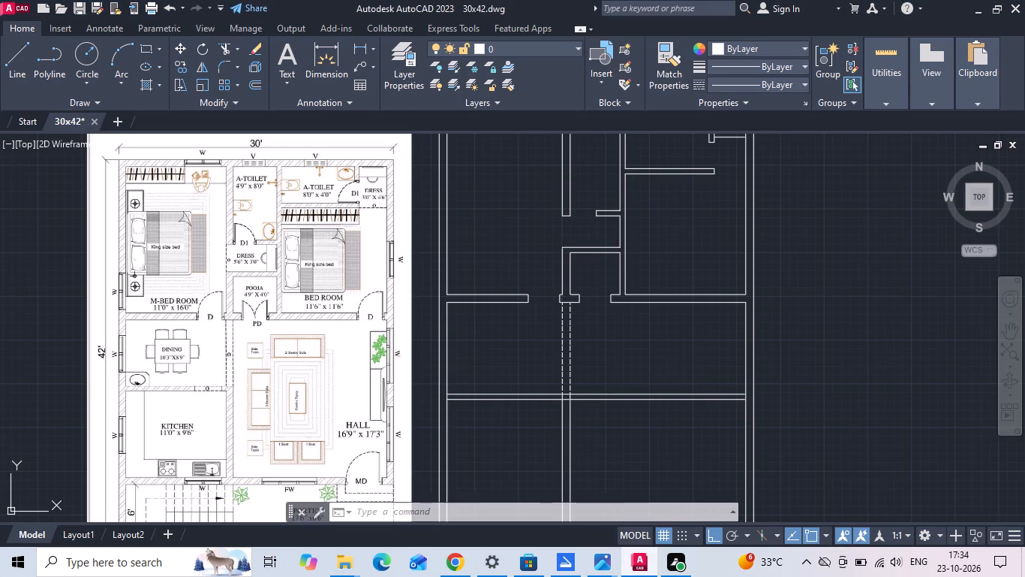
scroll(392, 280, "down", 1)
right_click(683, 255)
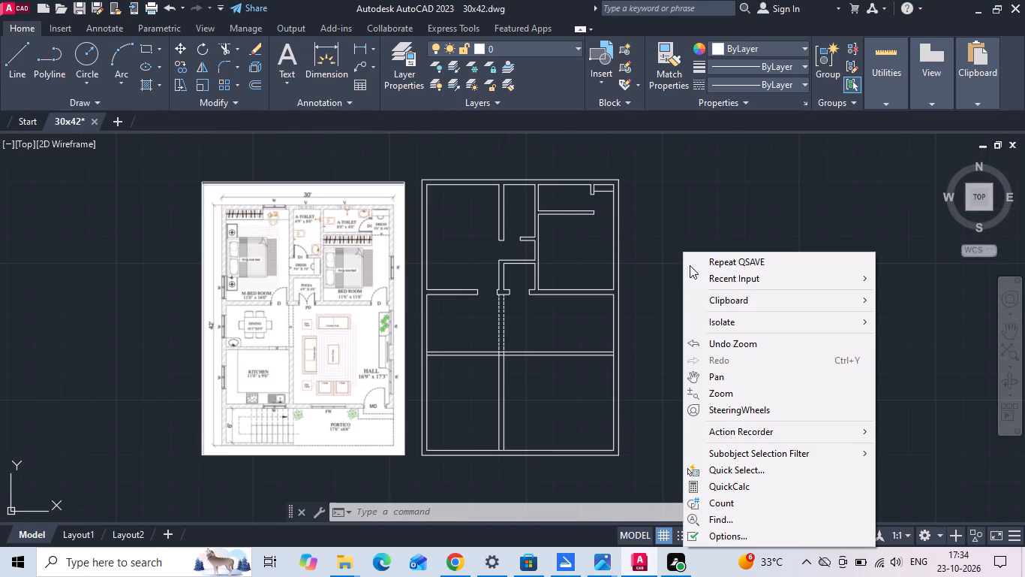
left_click(715, 203)
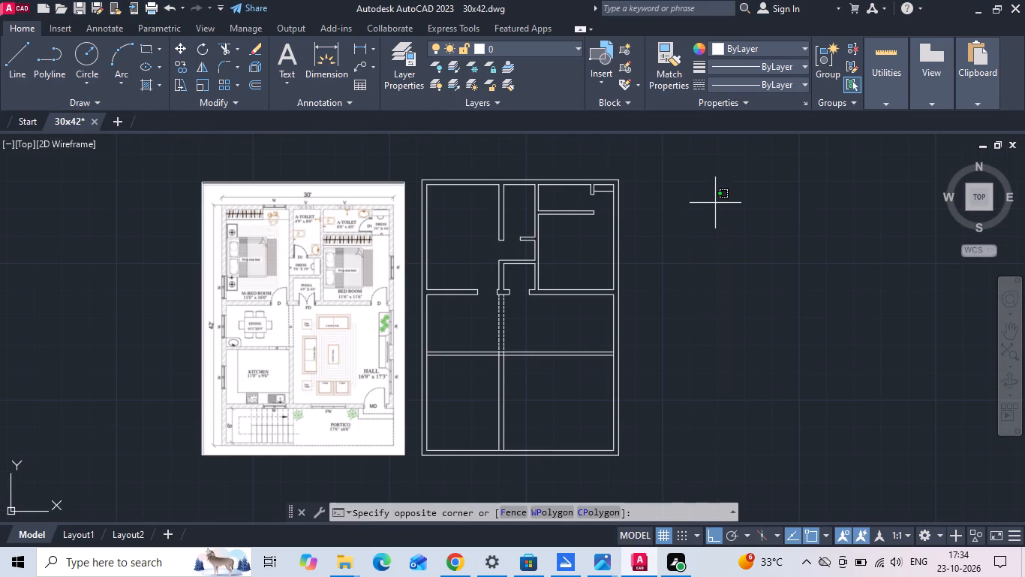
key("ctrl+v")
scroll(731, 312, "down", 1)
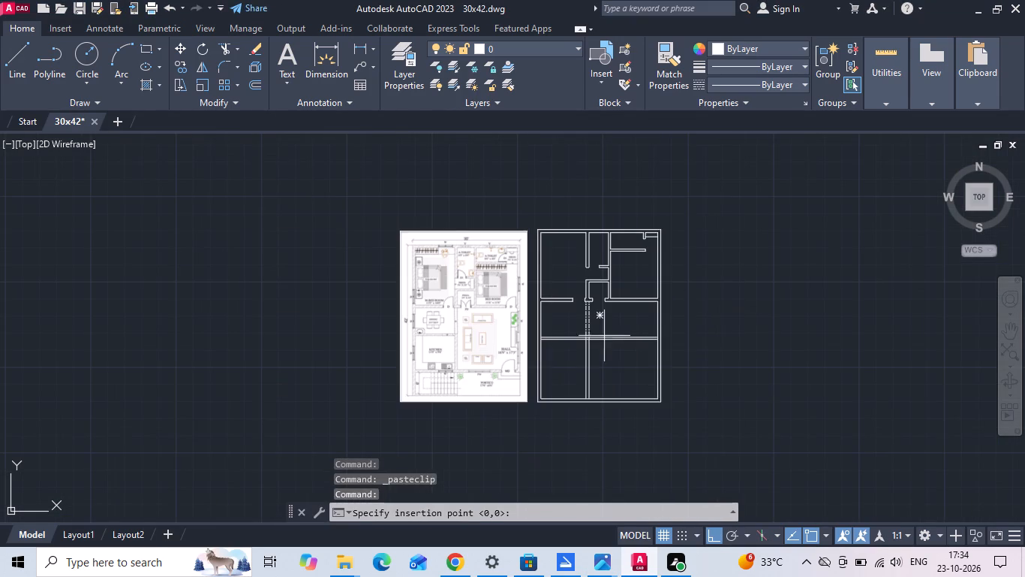
left_click(210, 406)
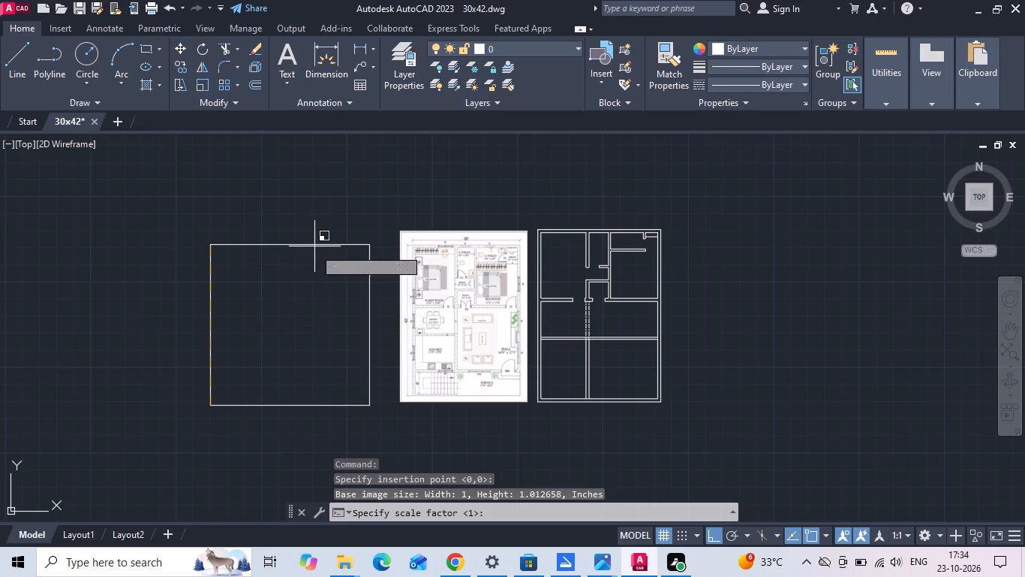
left_click(314, 234)
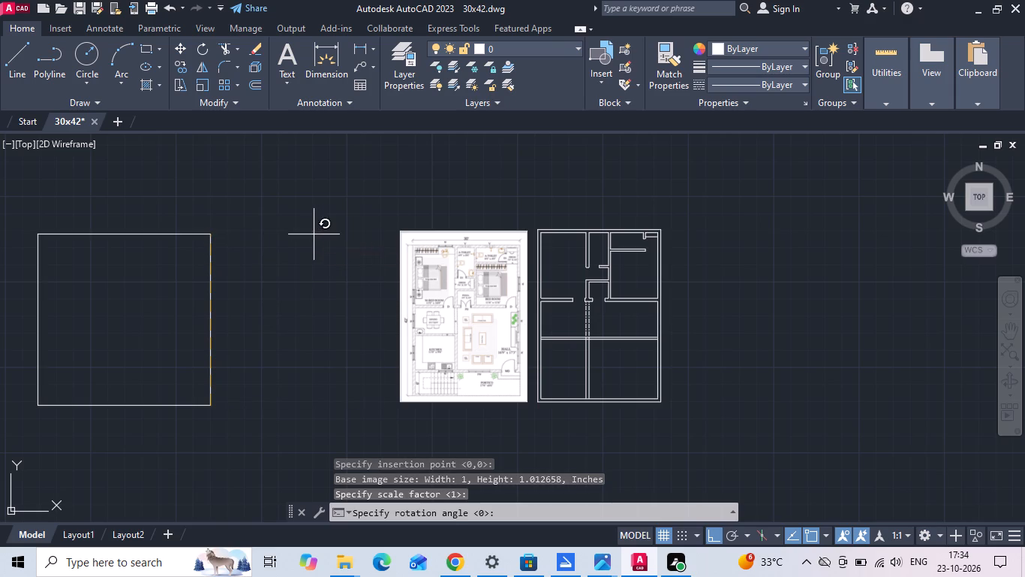
left_click(486, 200)
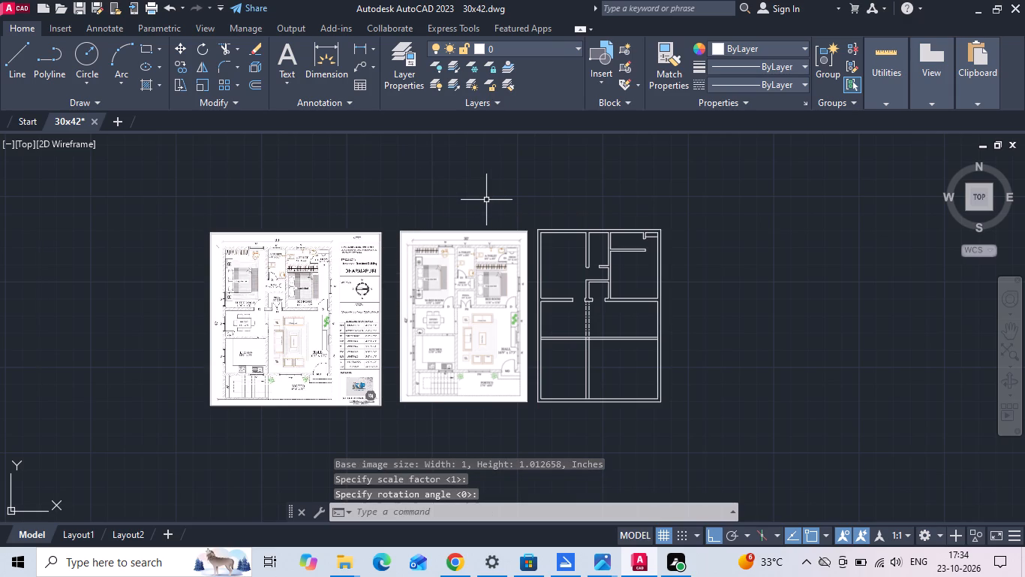
key("Escape")
Move the old cropped reference image horizontally to the right of the drawn floor plan.
left_click_drag(487, 196, 461, 246)
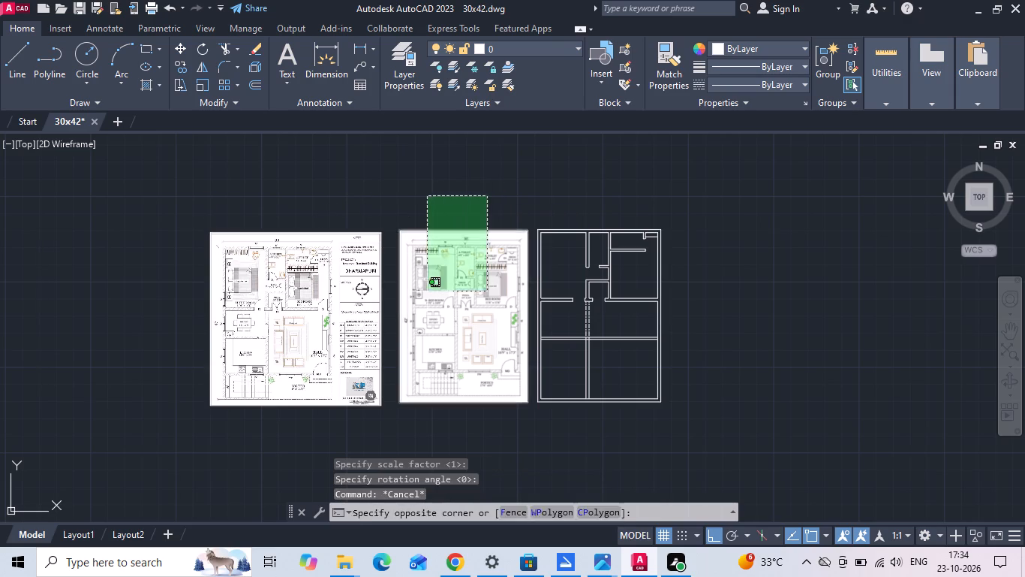
left_click(427, 292)
right_click(425, 292)
left_click(466, 276)
left_click_drag(425, 285, 436, 287)
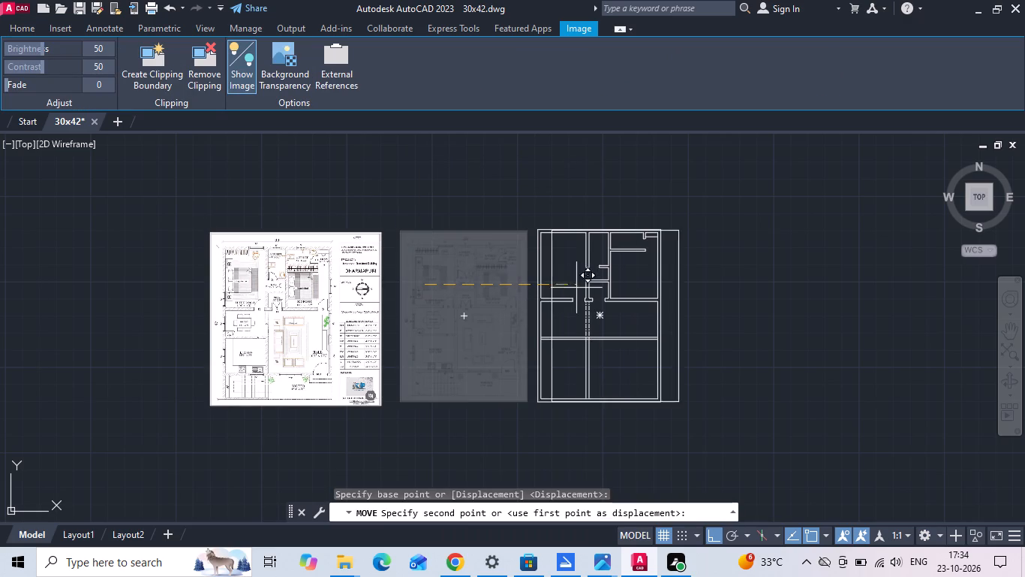
left_click(715, 262)
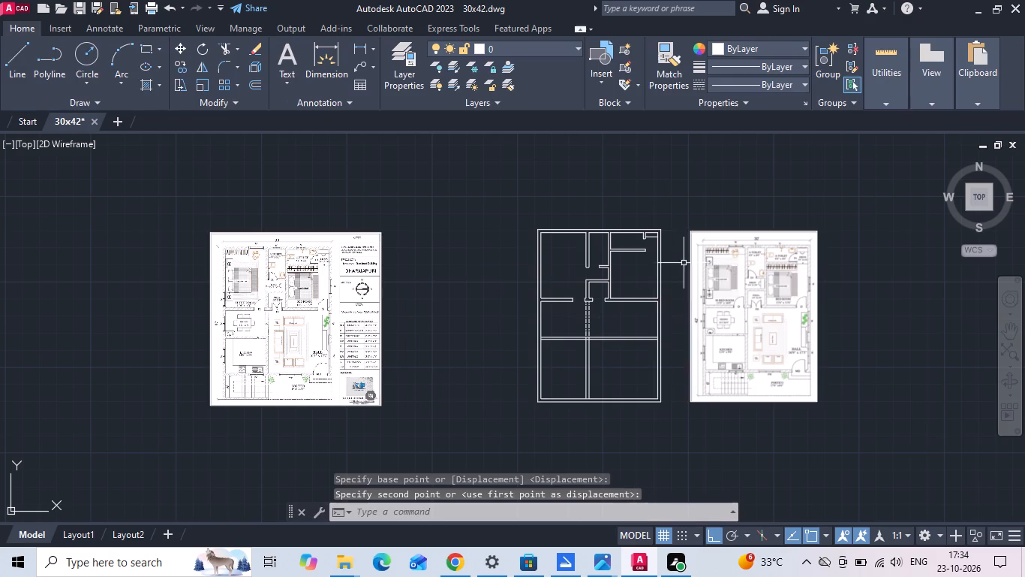
Move the whole drawn floor plan horizontally to the left so it sits beside the new reference image.
left_click_drag(669, 220, 668, 240)
left_click(466, 434)
right_click(467, 431)
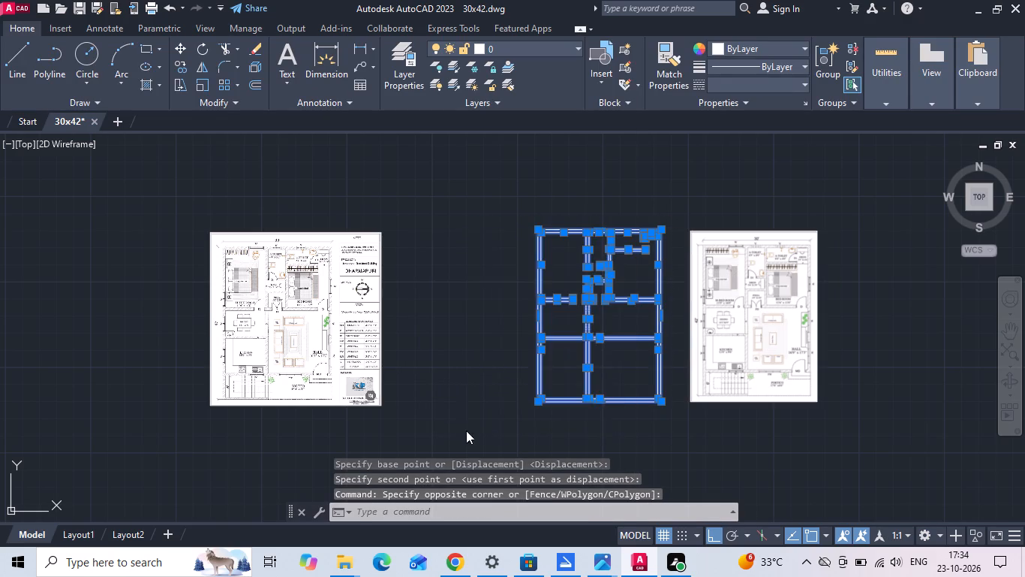
left_click(531, 180)
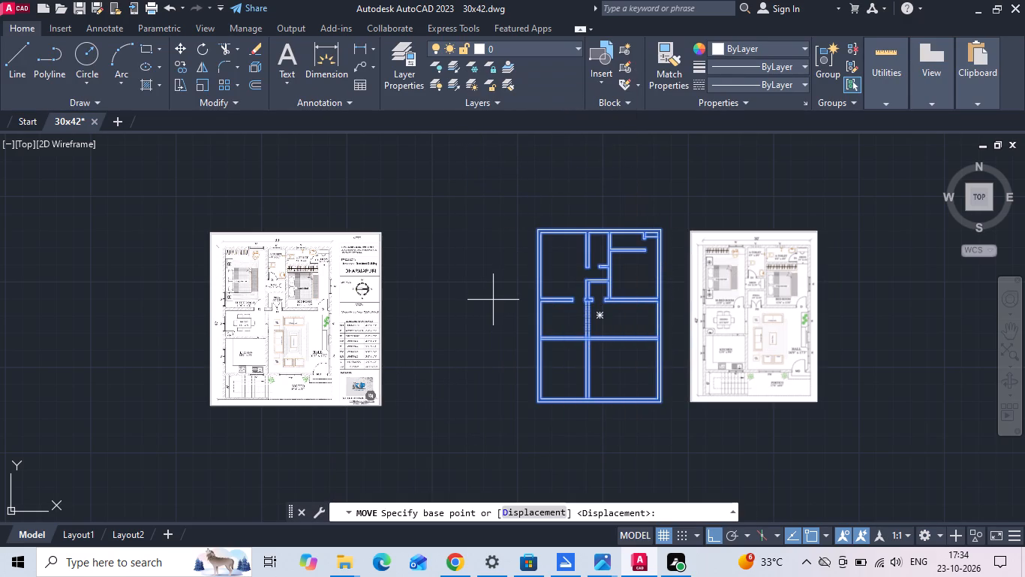
left_click(654, 432)
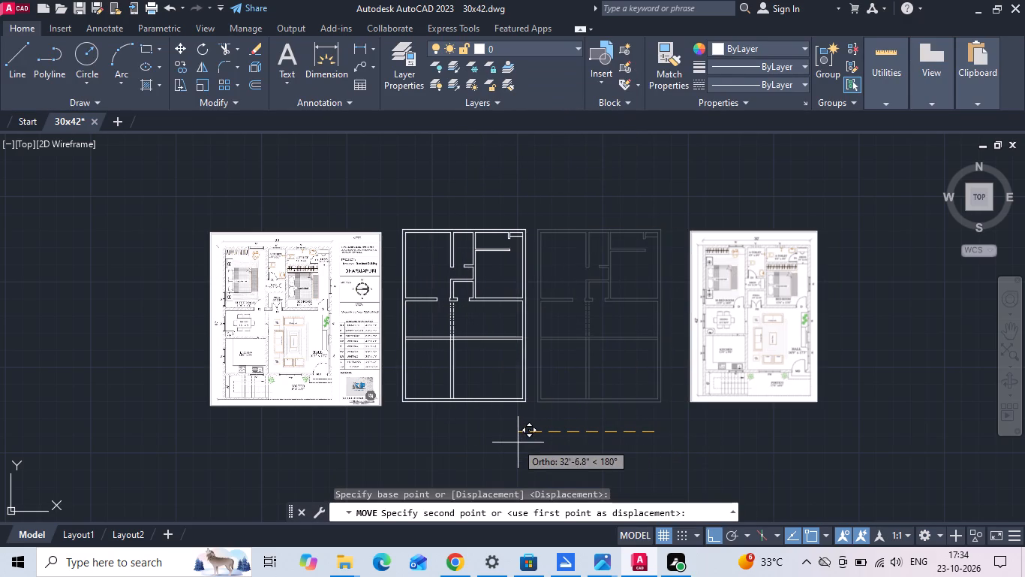
left_click(510, 443)
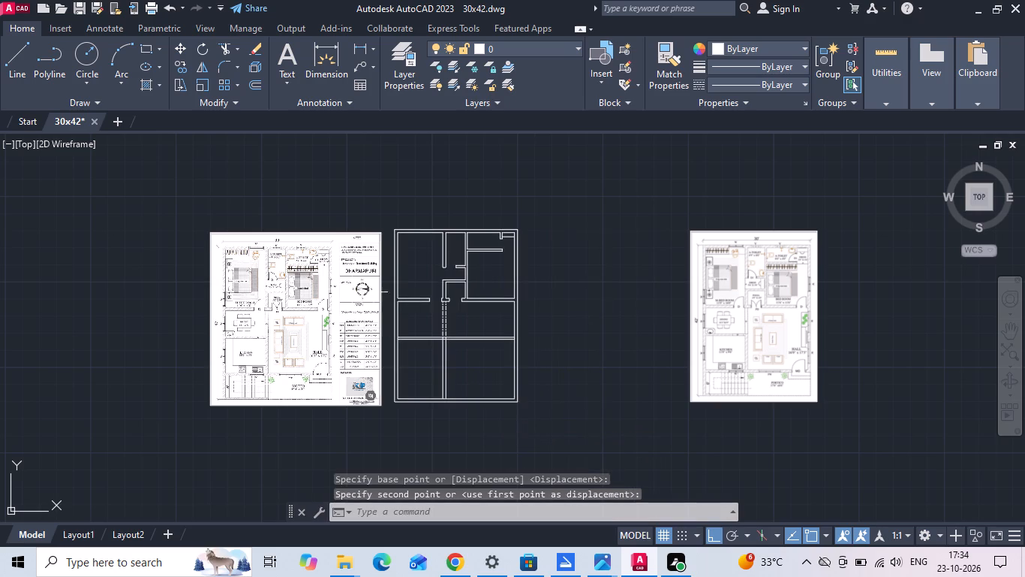
scroll(320, 279, "up", 2)
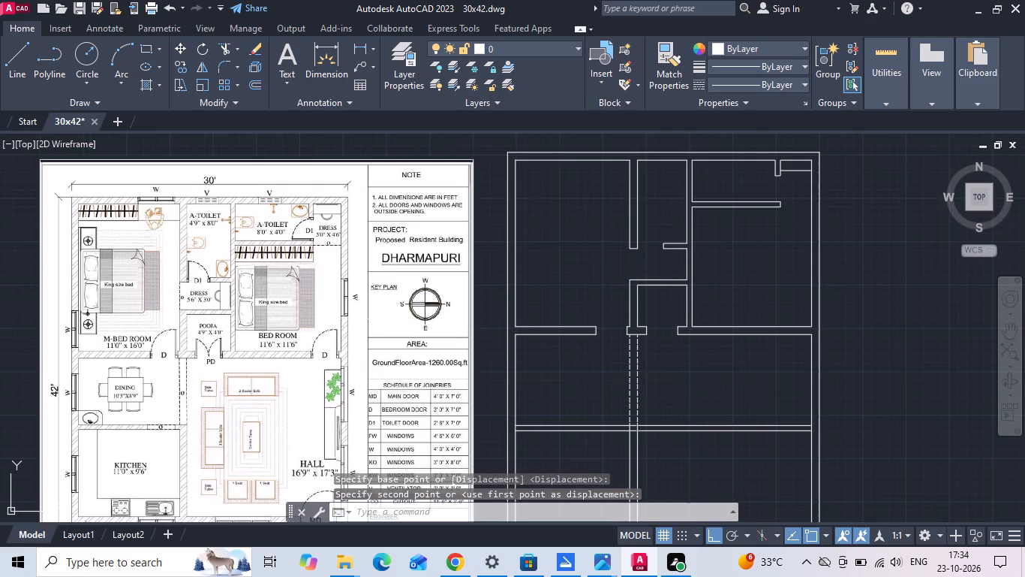
Examine the bedroom door position and the schedule of joineries in the reference plan beside the drawn floor plan.
middle_click_drag(365, 300, 371, 269)
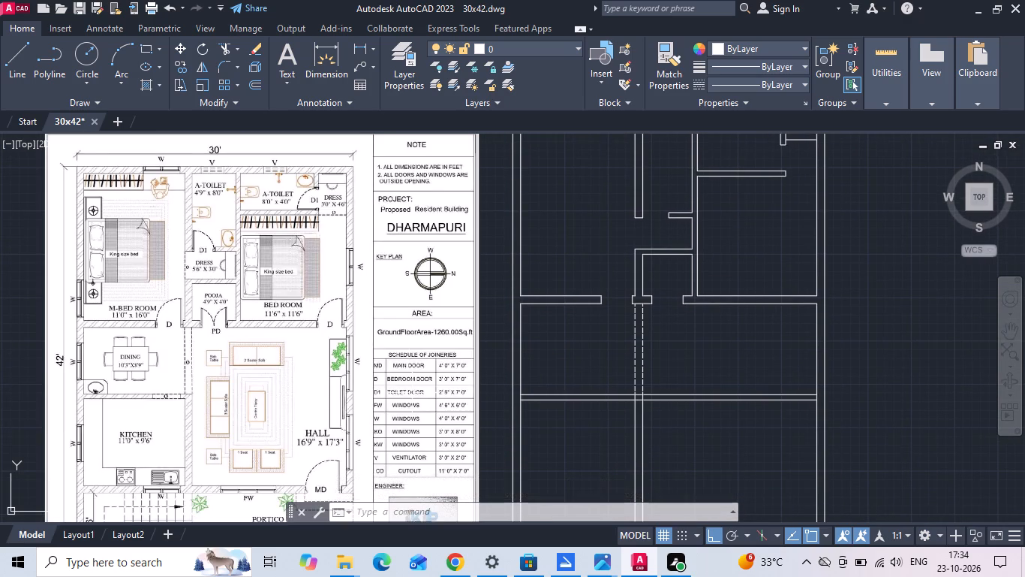
middle_click_drag(414, 395, 491, 394)
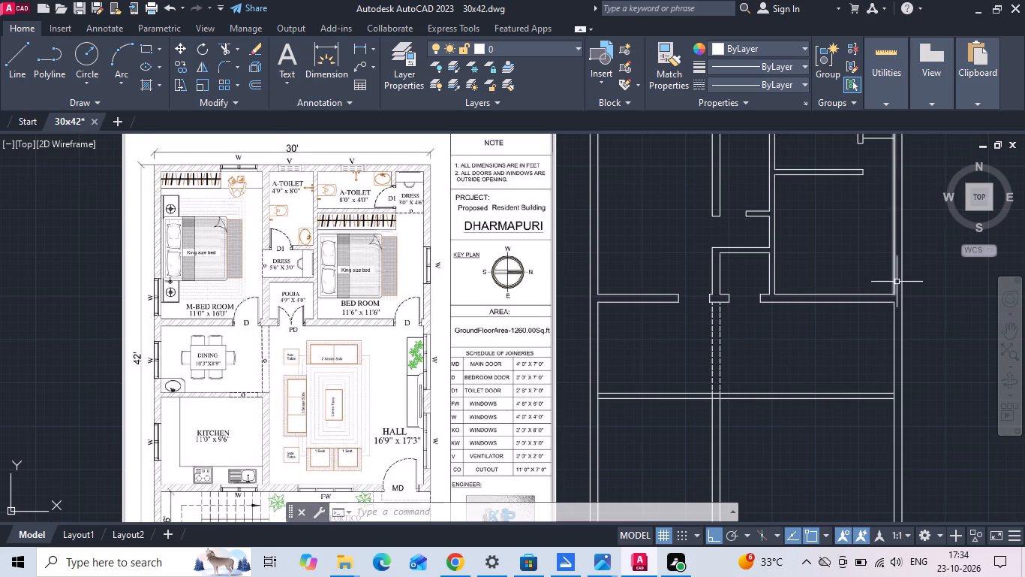
middle_click_drag(739, 294, 612, 300)
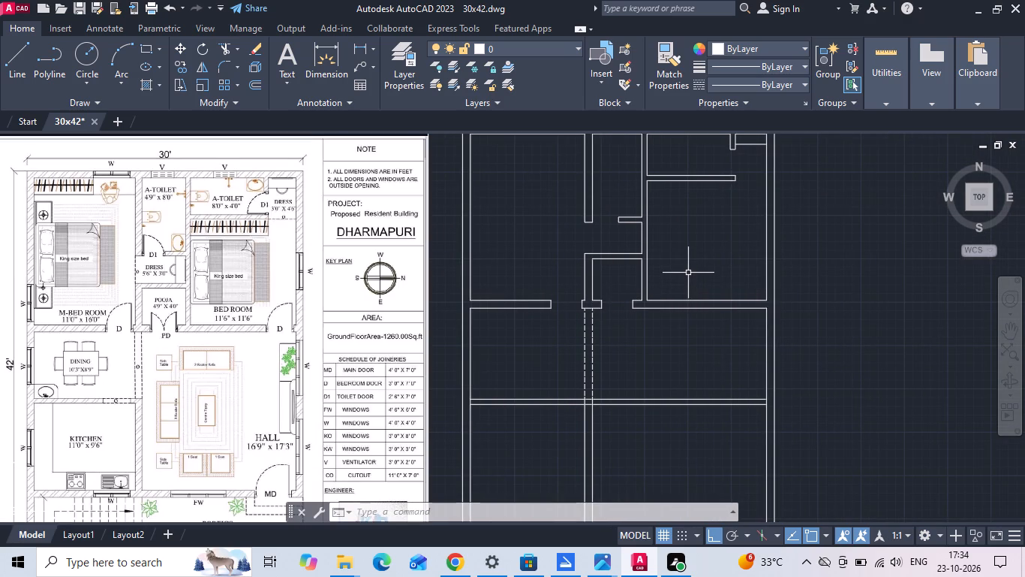
scroll(109, 225, "up", 2)
scroll(191, 270, "up", 2)
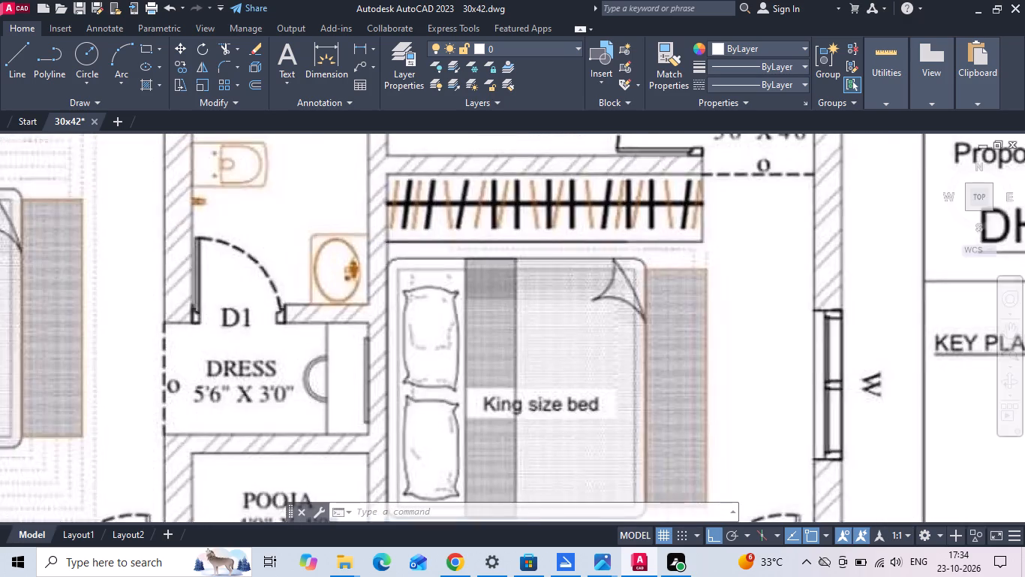
scroll(310, 281, "down", 2)
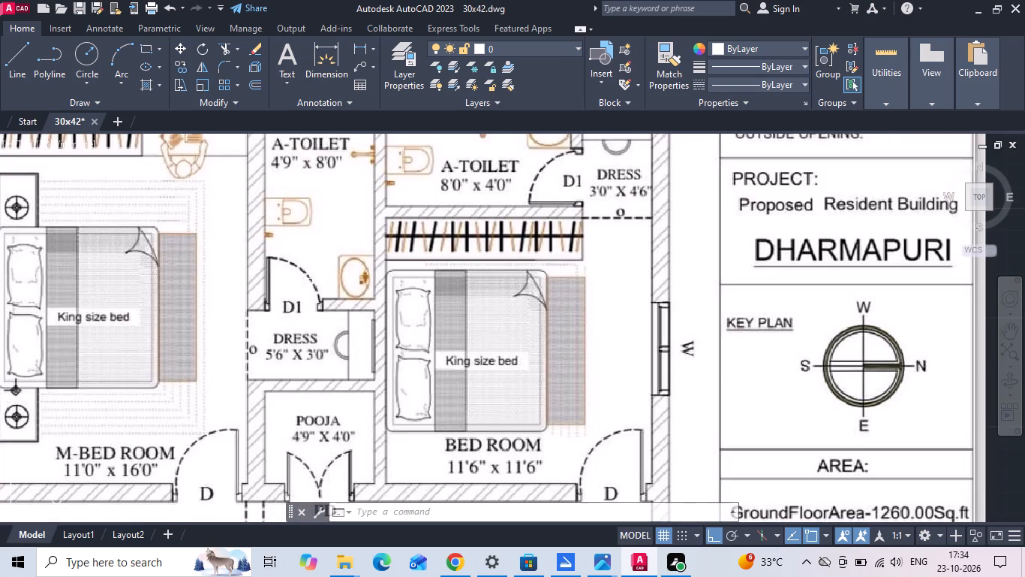
scroll(299, 291, "down", 2)
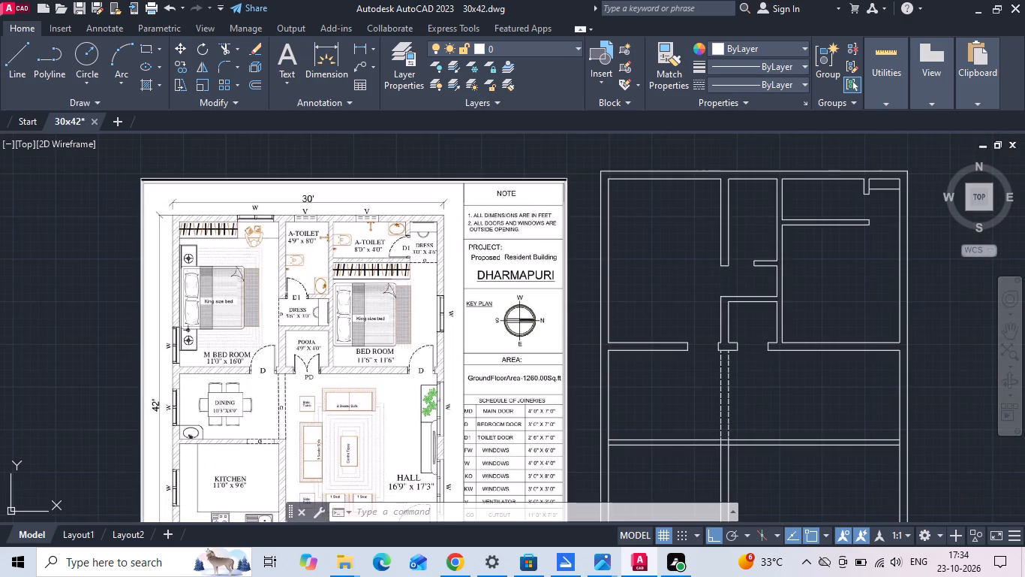
Copy the inner face line of the bedroom's right exterior wall into the room at offsets of 3" and 3'3".
scroll(903, 316, "up", 2)
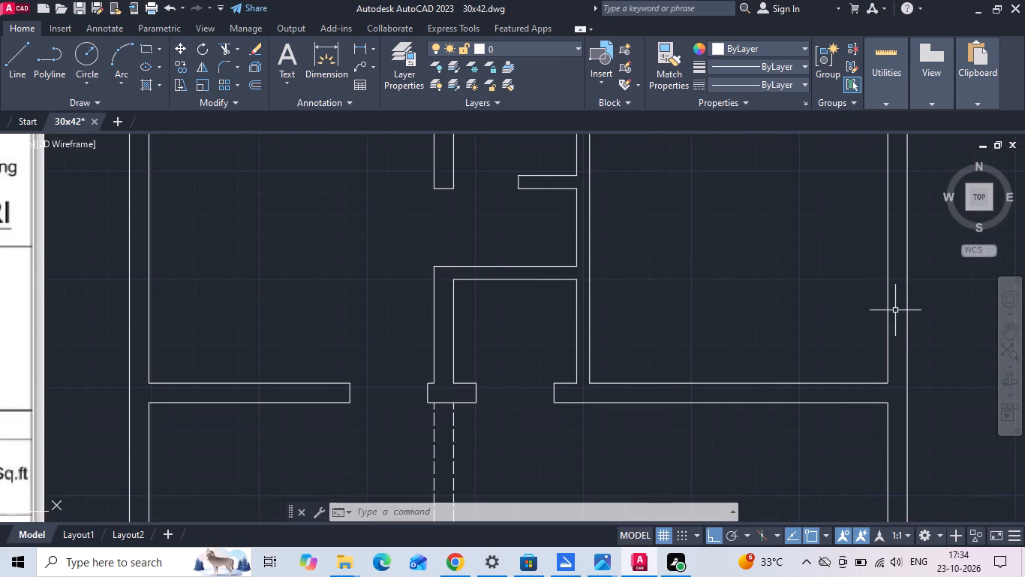
middle_click_drag(887, 306, 719, 273)
left_click(726, 301)
left_click(682, 303)
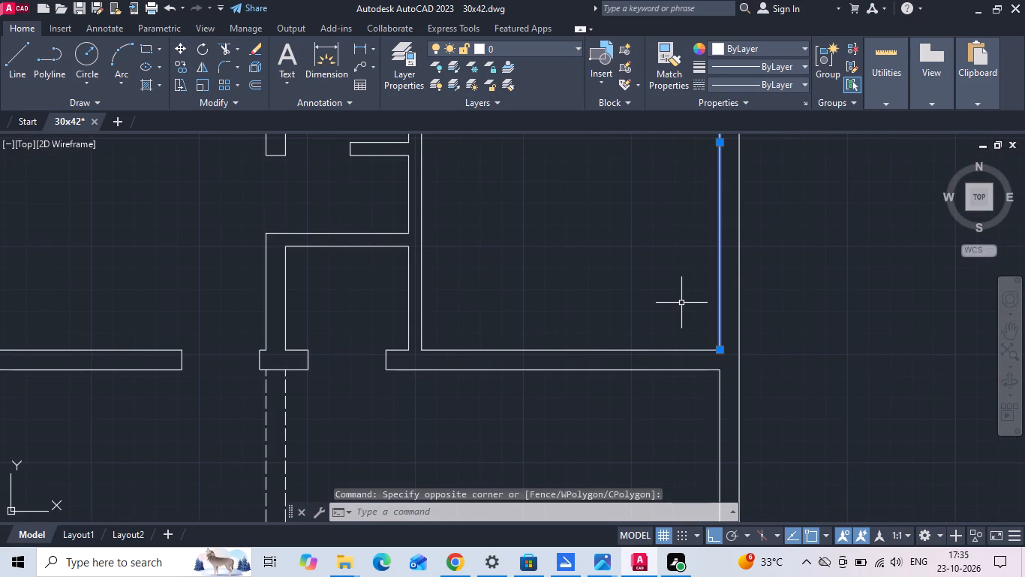
right_click(681, 303)
left_click(713, 292)
left_click_drag(692, 285, 649, 285)
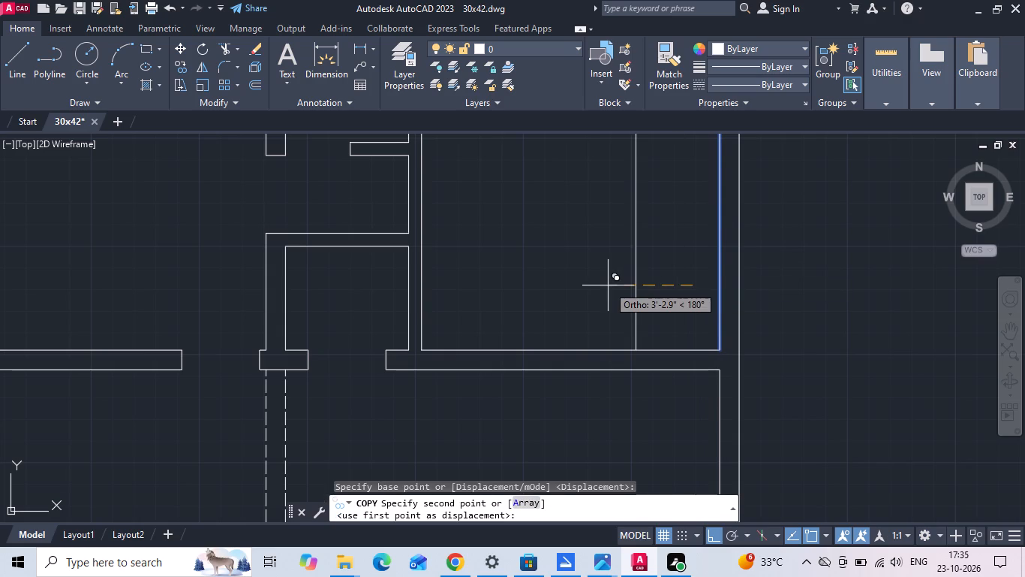
key("2")
key("BackSpace")
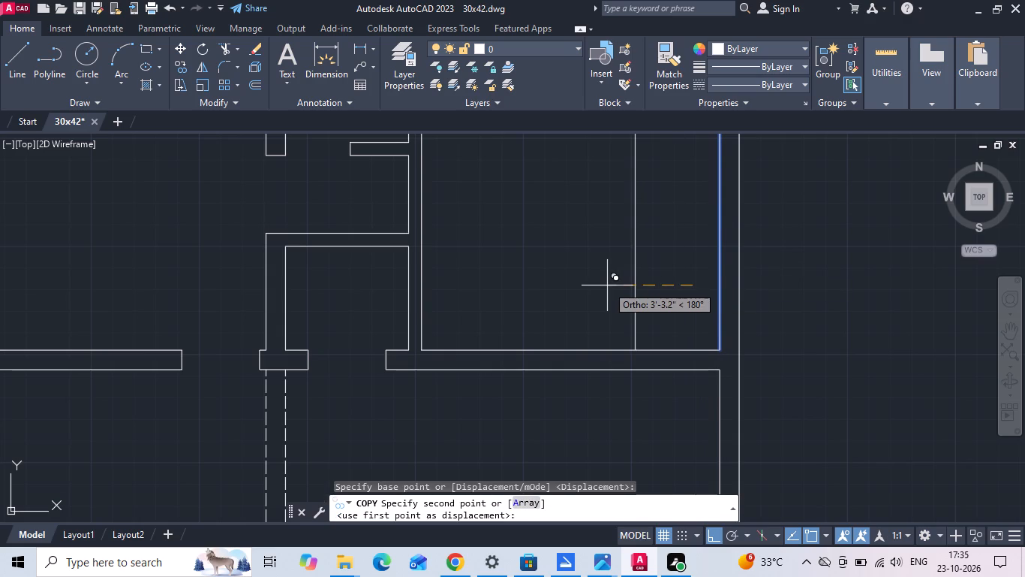
key("3")
key("Return")
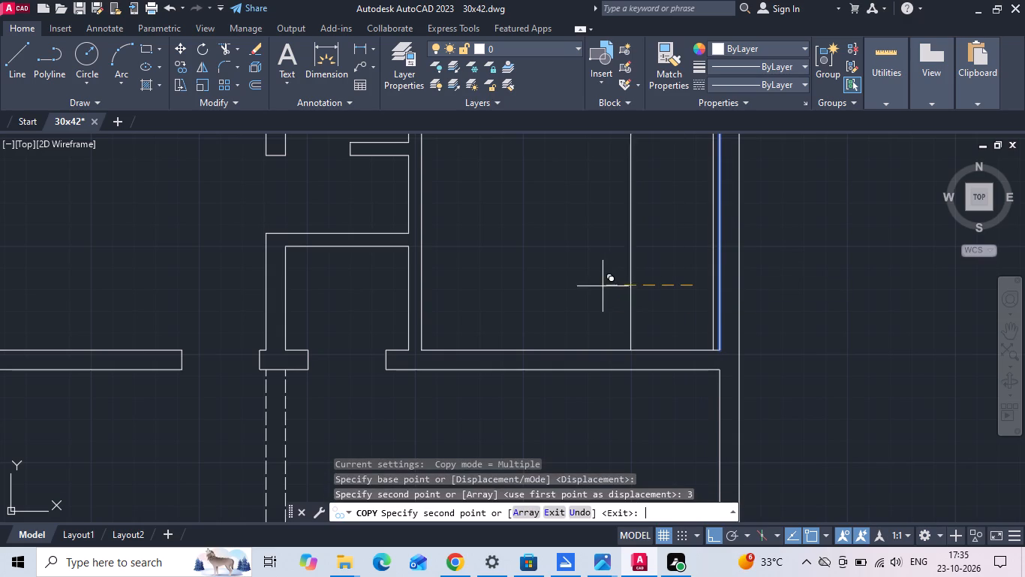
type("3'")
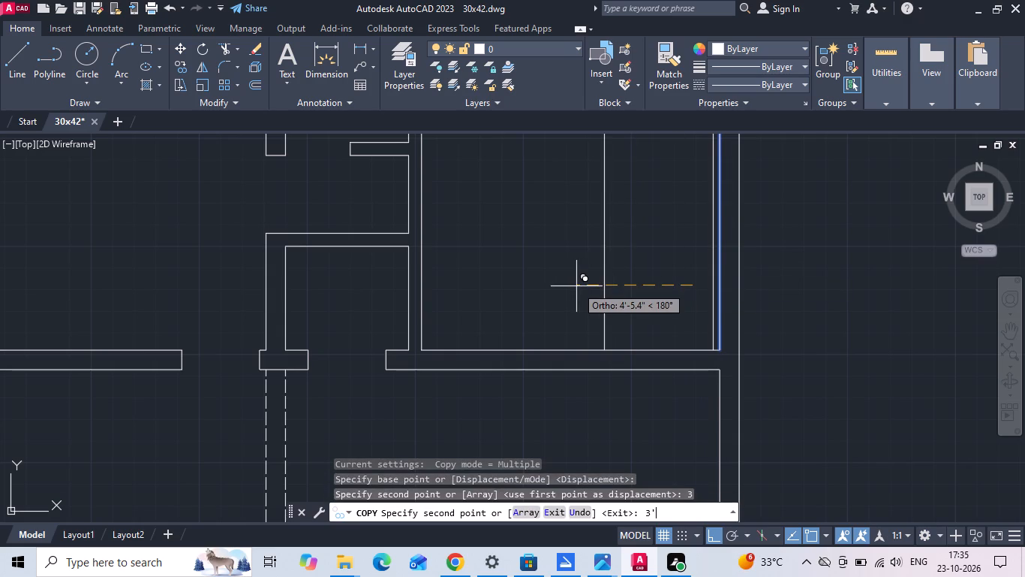
type("3")
key("space")
key("Escape")
Extend both copied lines down across the thickness of the wall between the bedroom and the hall.
type("ex")
key("space")
left_click_drag(552, 301, 567, 303)
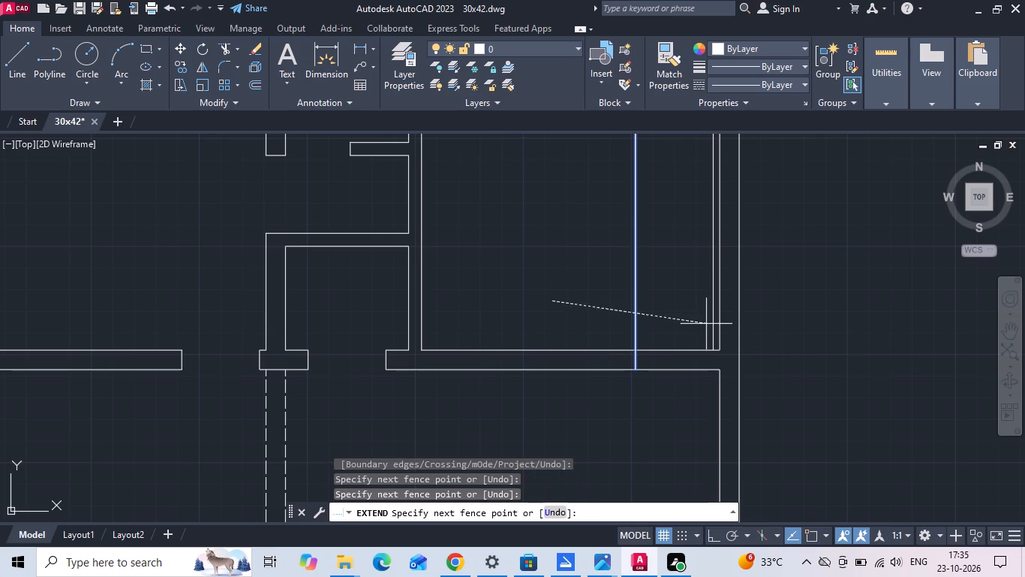
left_click(717, 338)
key("Escape")
Trim the copied lines inside the bedroom and the wall between them to cut a 3' bedroom door opening.
type("tr")
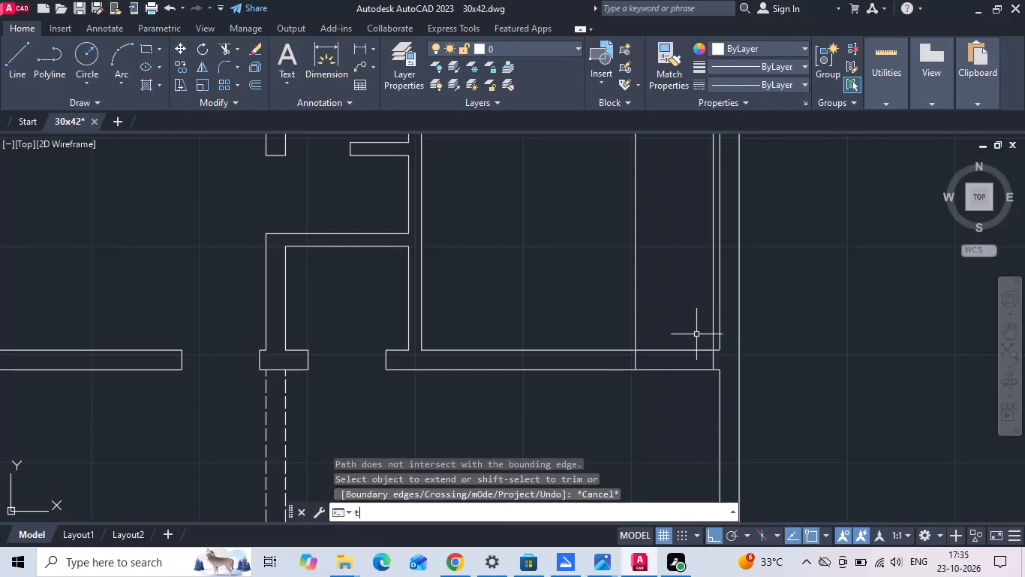
key("space")
key("space")
left_click(713, 316)
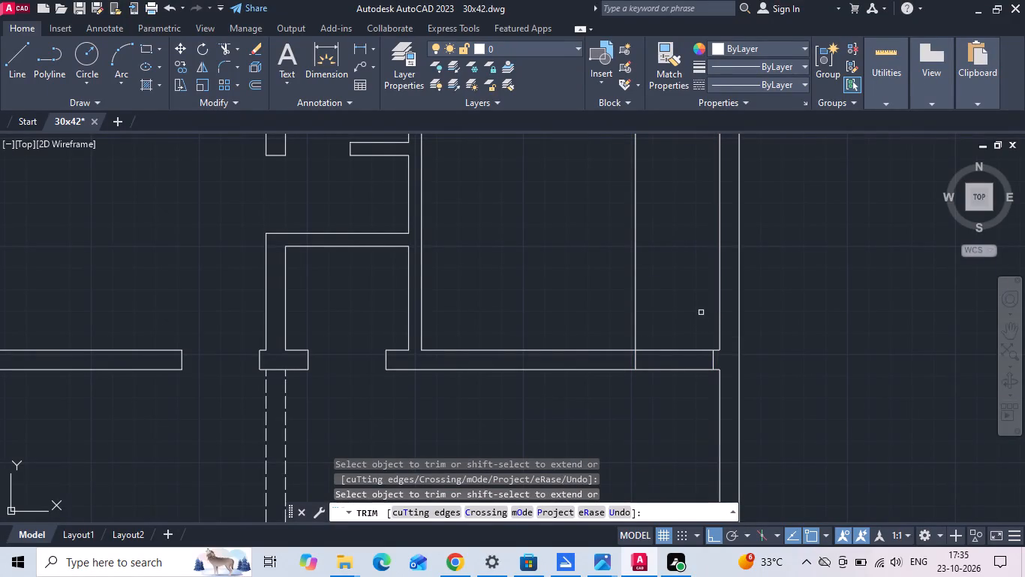
left_click_drag(663, 311, 593, 313)
left_click_drag(678, 310, 680, 413)
key("Escape")
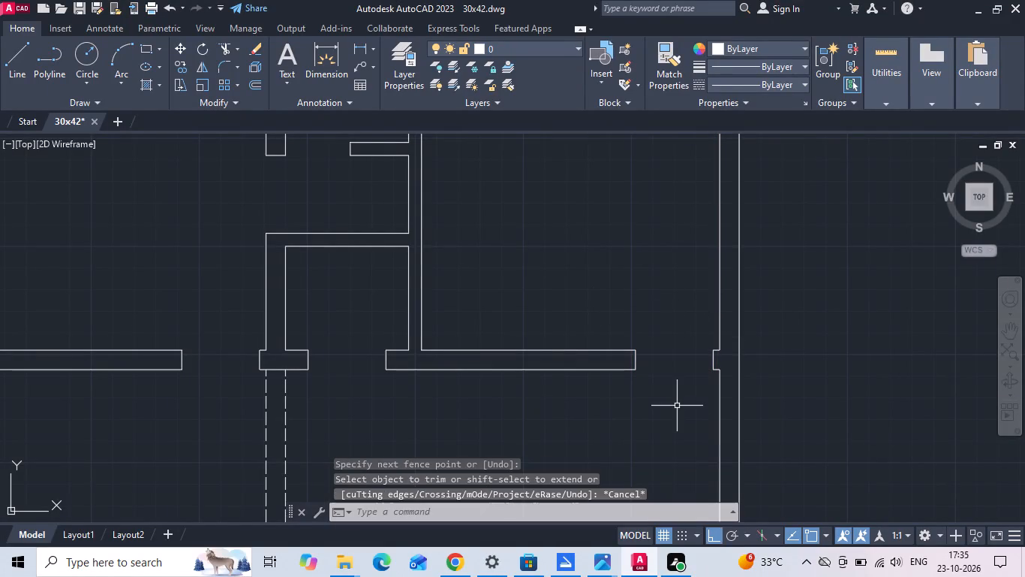
Save the drawing.
key("ctrl+s")
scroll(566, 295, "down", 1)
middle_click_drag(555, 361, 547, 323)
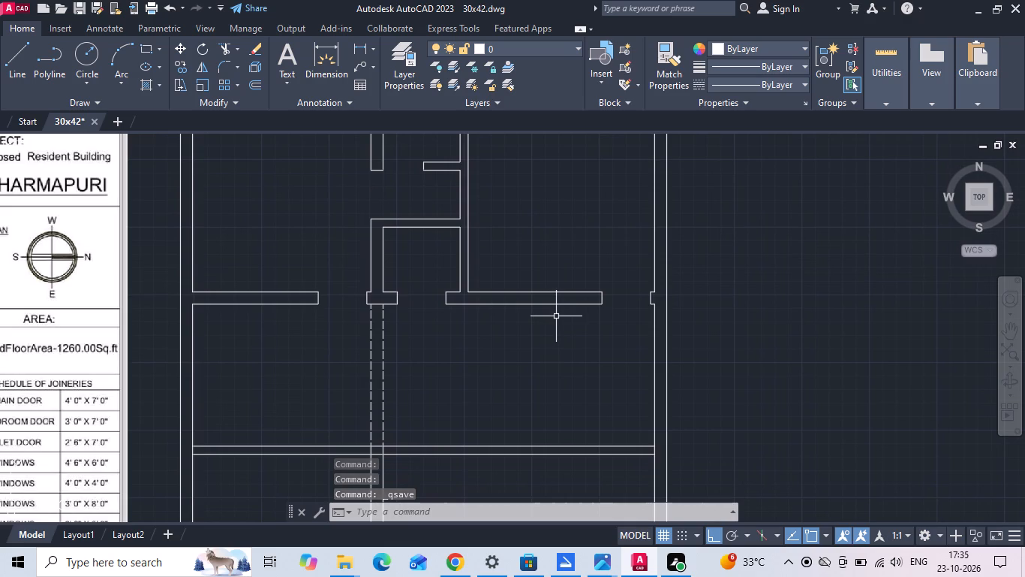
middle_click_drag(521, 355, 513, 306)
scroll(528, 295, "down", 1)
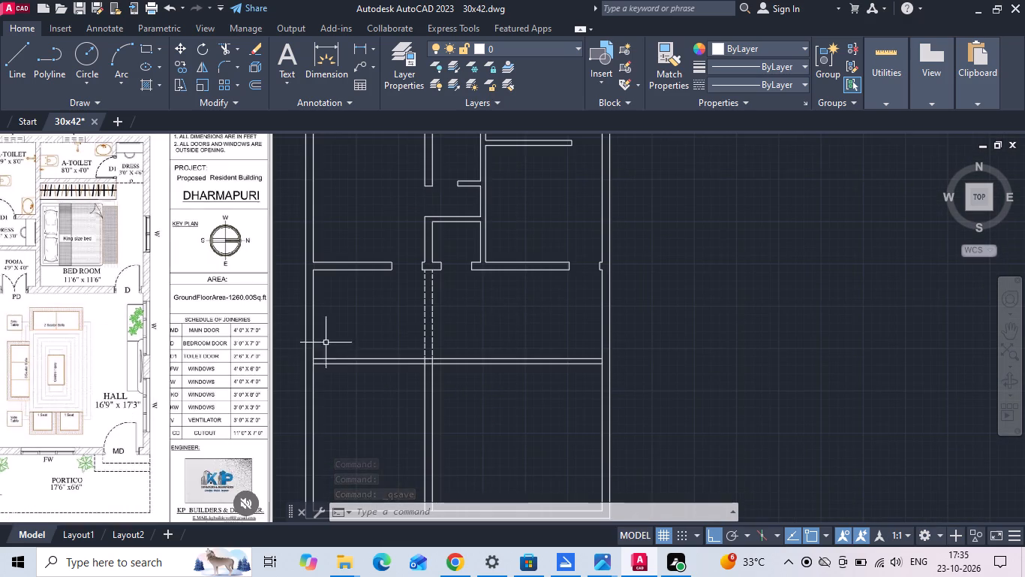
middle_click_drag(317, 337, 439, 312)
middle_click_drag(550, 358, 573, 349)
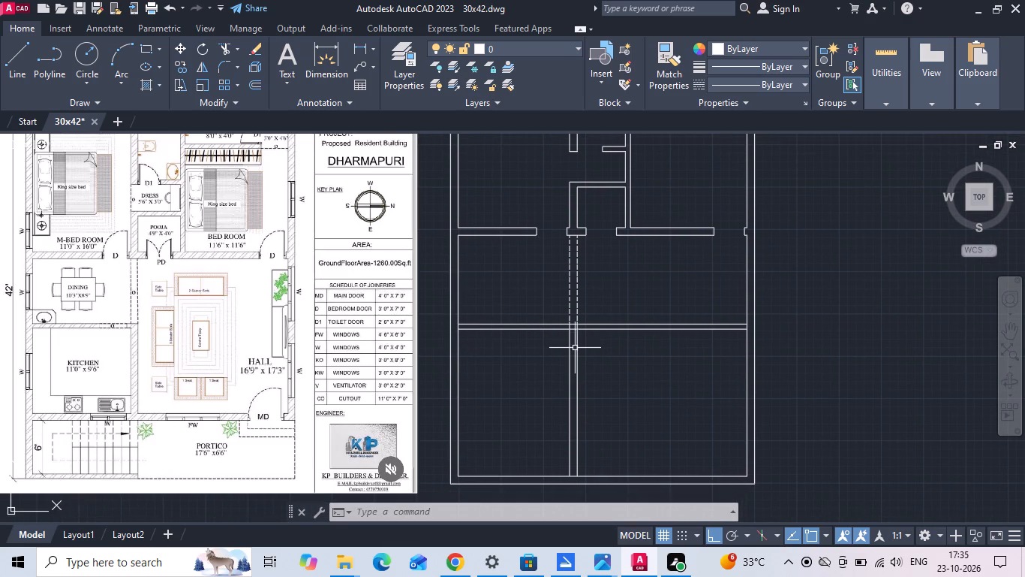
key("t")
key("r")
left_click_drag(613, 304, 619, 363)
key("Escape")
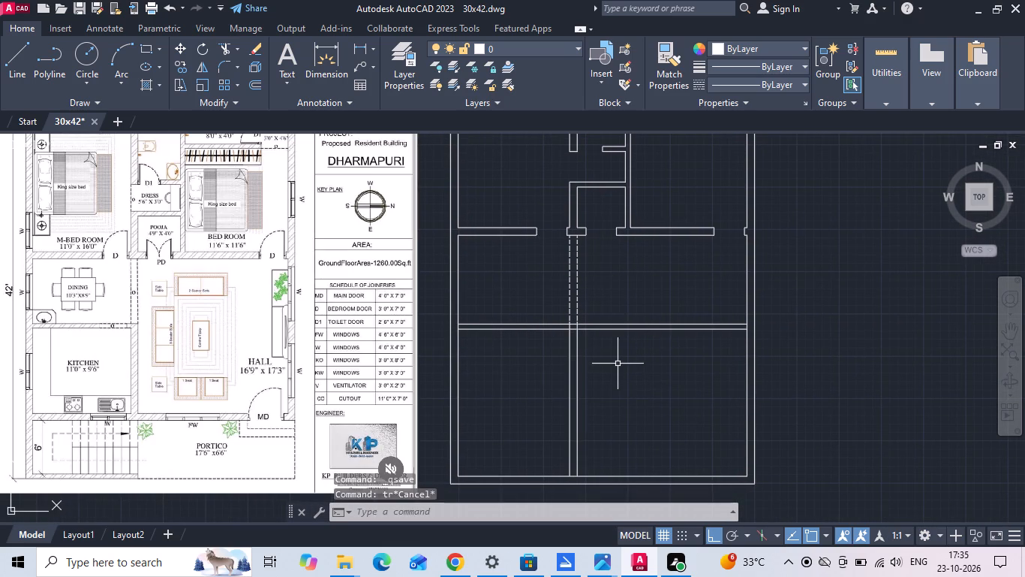
Trim the dining–kitchen wall lines out of the hall and clean up that wall's junctions with the central and left exterior walls.
key("t")
key("r")
key("space")
left_click_drag(616, 365, 606, 283)
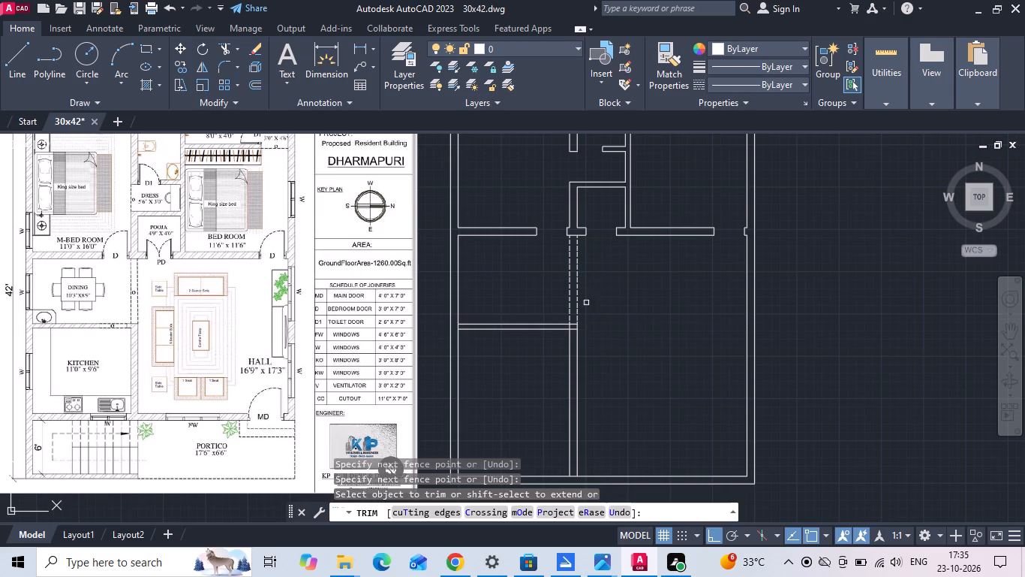
scroll(585, 304, "up", 3)
left_click(522, 377)
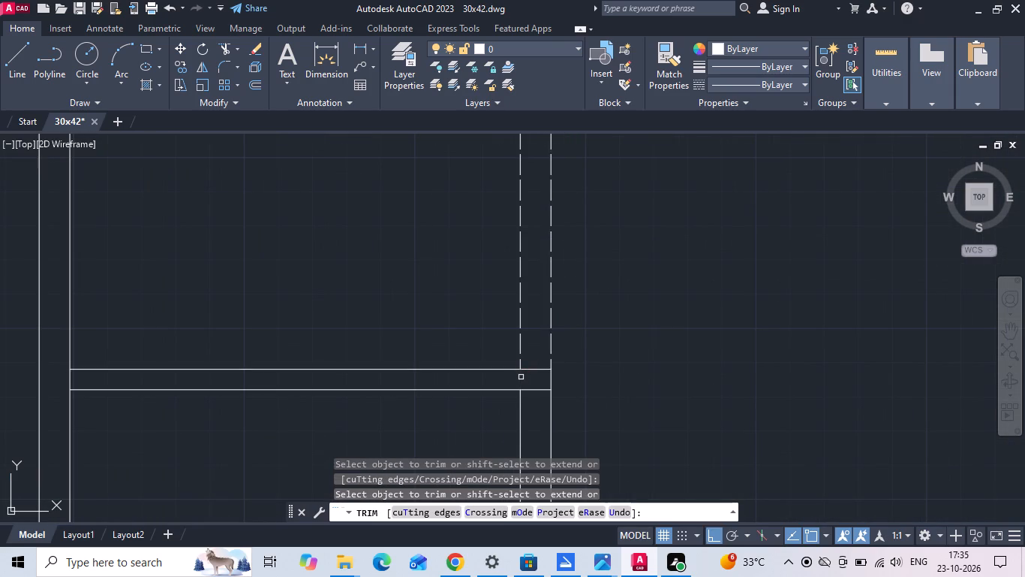
scroll(520, 377, "down", 1)
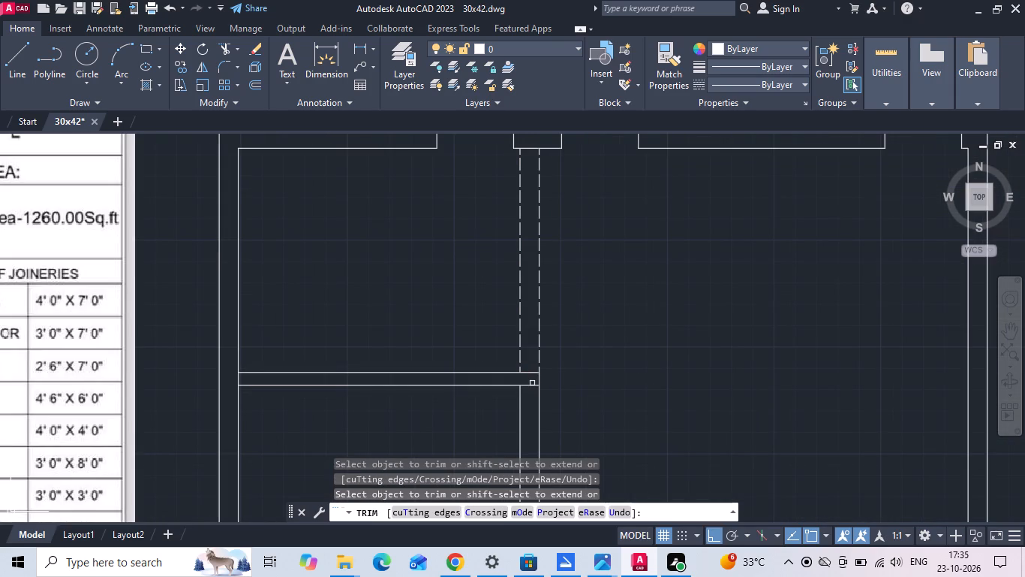
left_click(531, 384)
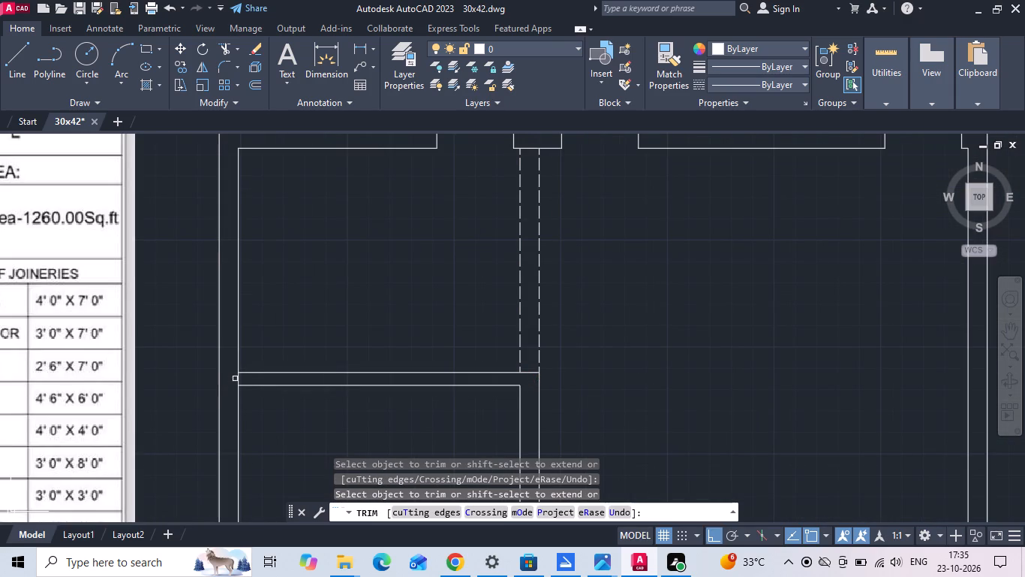
left_click(236, 379)
scroll(786, 284, "down", 1)
key("Escape")
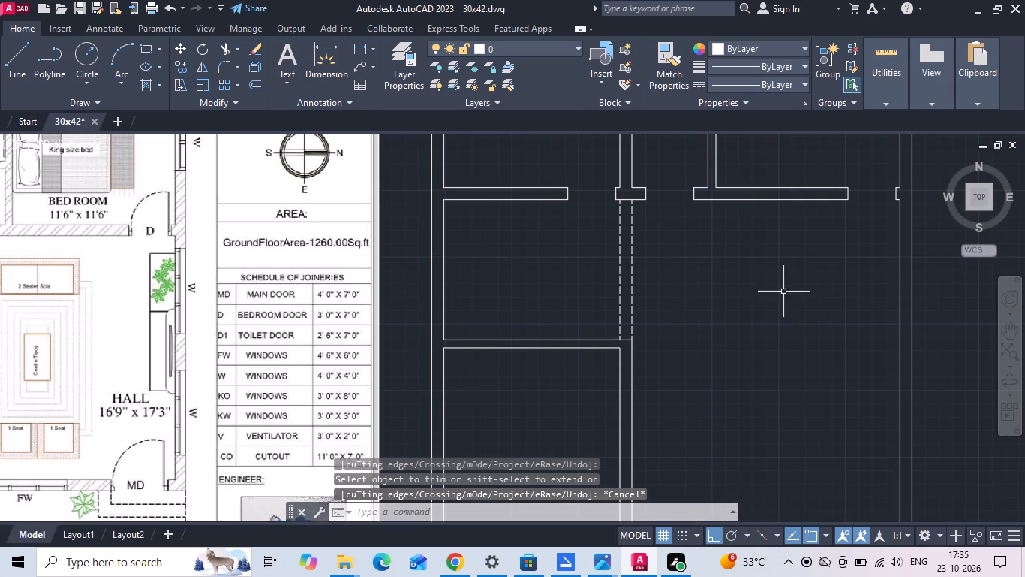
Draw a vertical line from the left jamb of the master bedroom door down across the dining–kitchen wall, following the reference plan's opening.
middle_click_drag(25, 388, 286, 345)
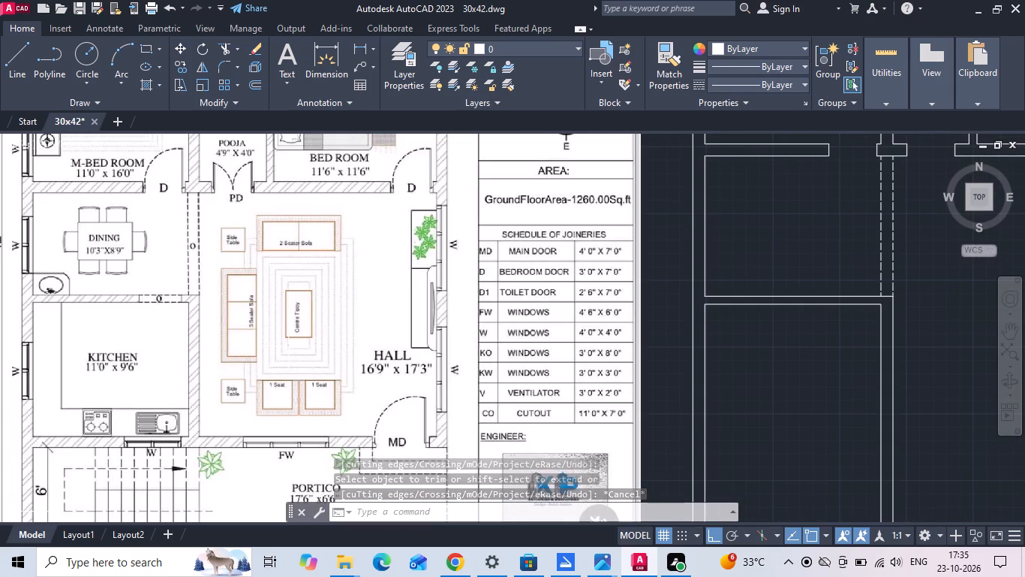
middle_click_drag(500, 283, 481, 197)
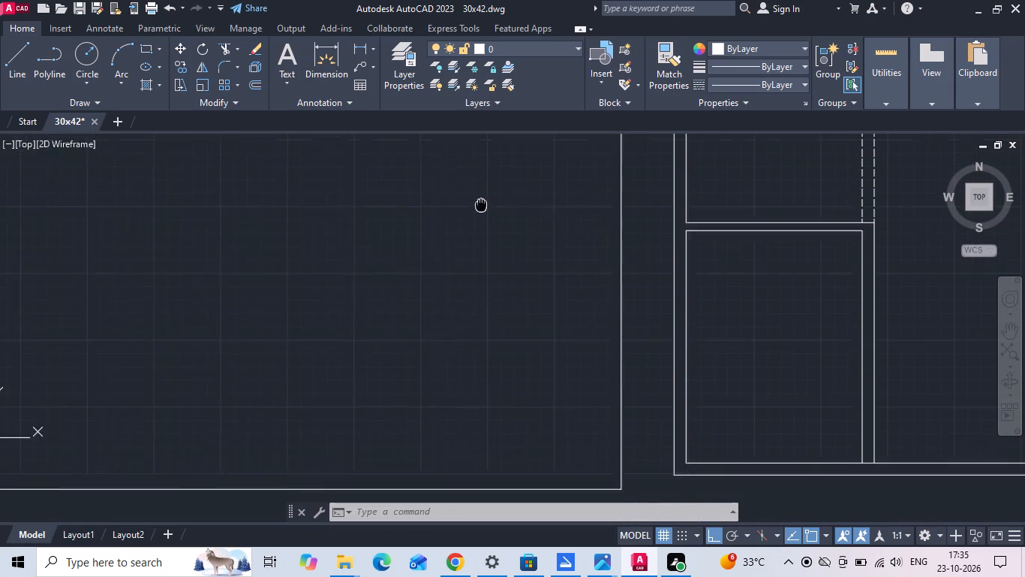
middle_click_drag(481, 197, 481, 195)
middle_click_drag(496, 217, 509, 229)
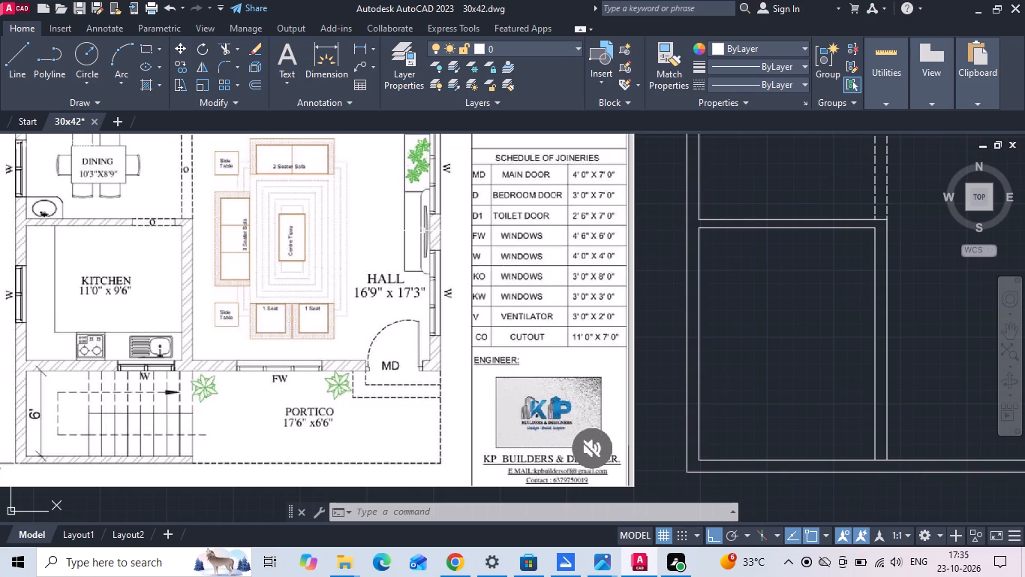
middle_click_drag(420, 231, 431, 306)
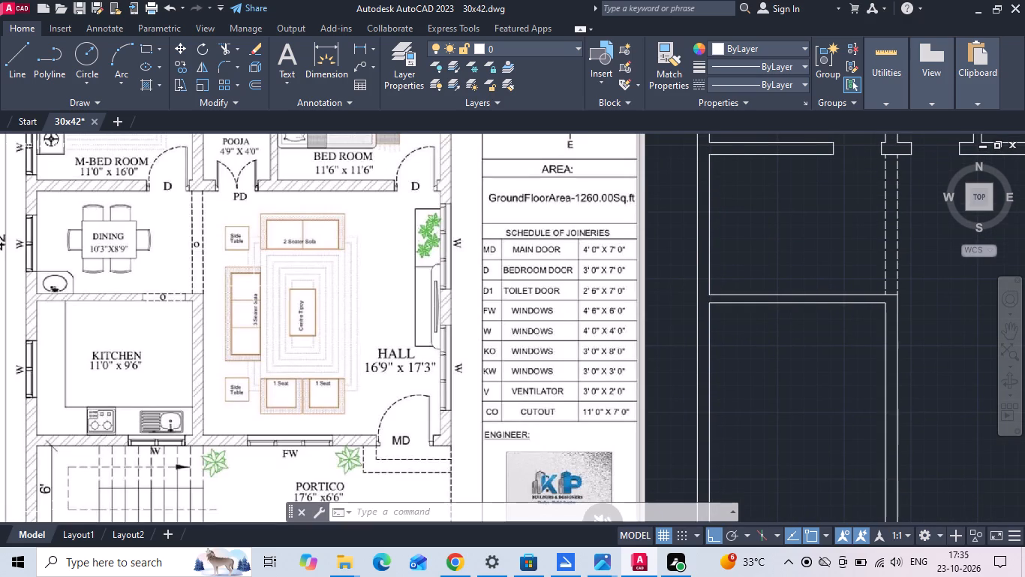
scroll(233, 286, "down", 1)
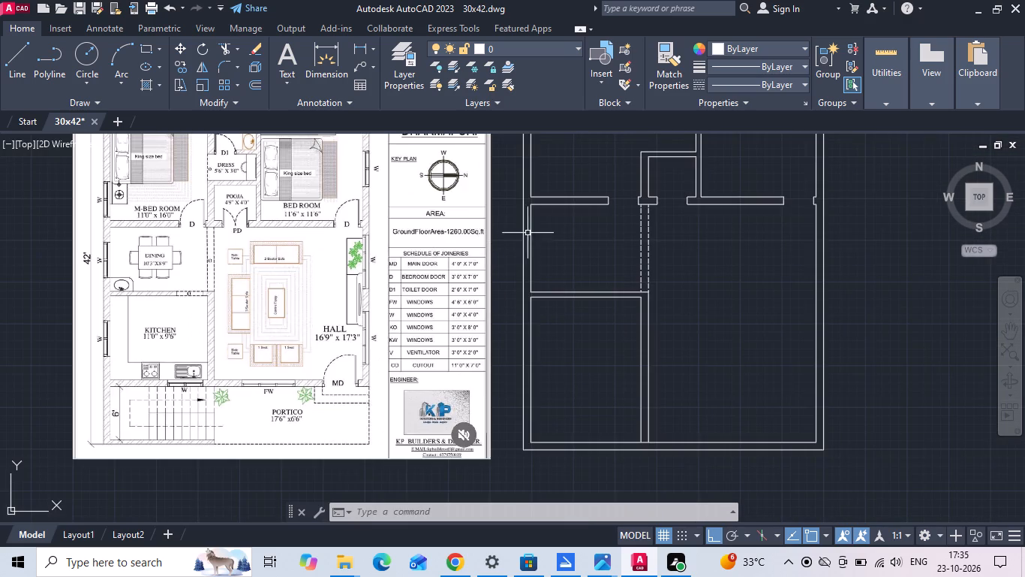
scroll(635, 209, "up", 1)
type("l")
key("space")
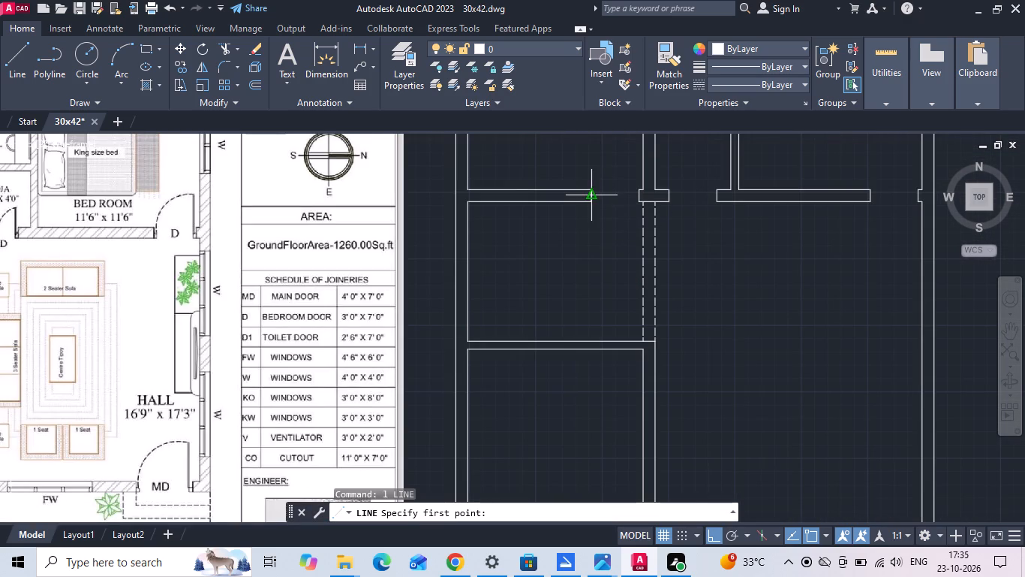
left_click_drag(593, 201, 594, 225)
left_click(594, 408)
key("Escape")
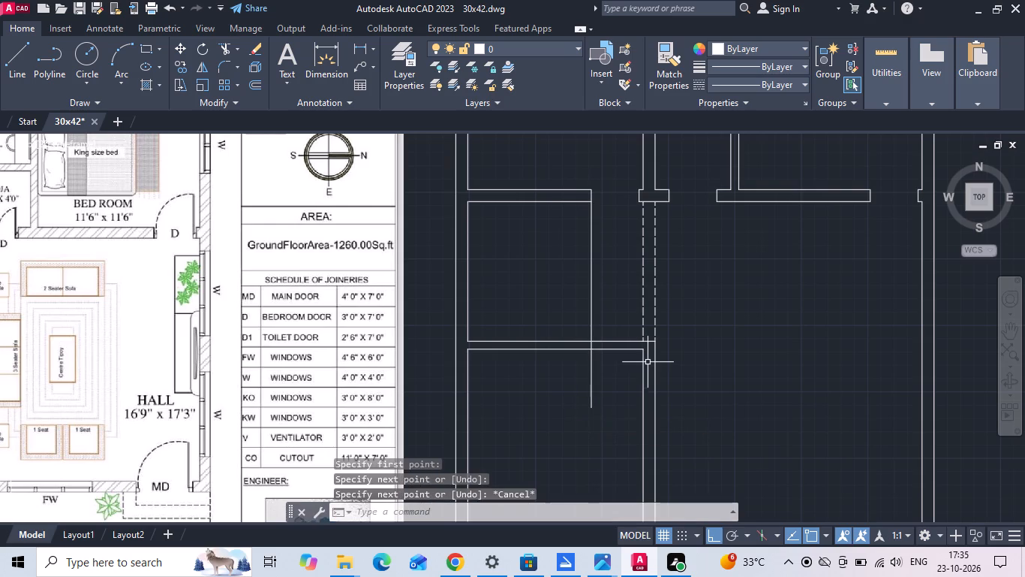
Draw a vertical line from the right jamb of the master bedroom door down across the dining–kitchen wall.
type("l")
key("space")
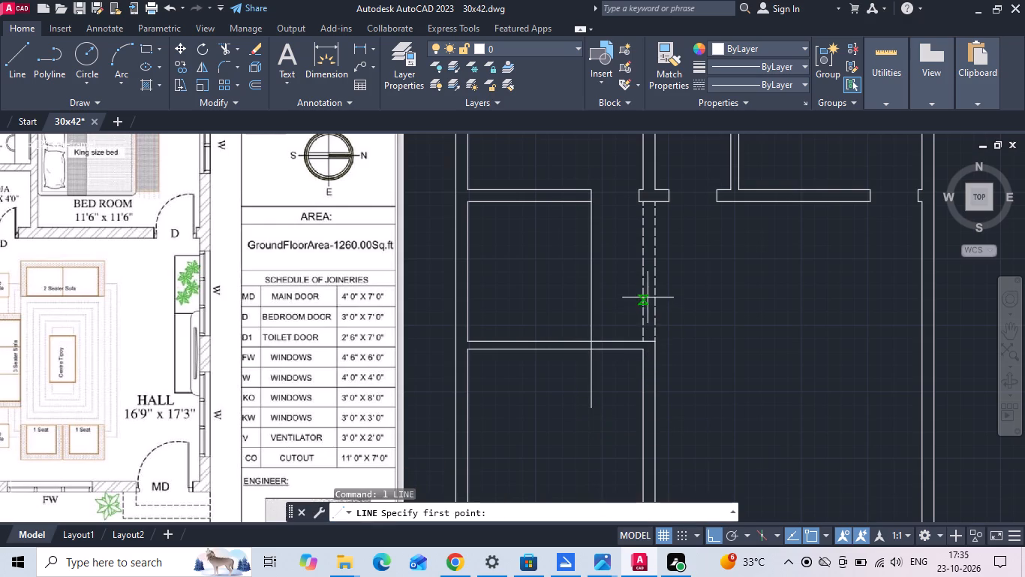
scroll(630, 202, "up", 2)
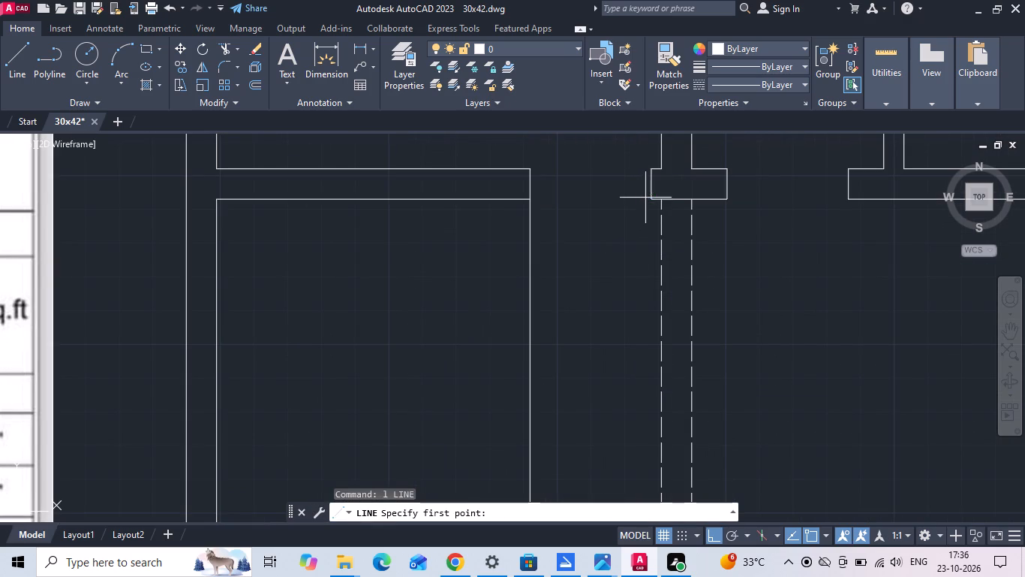
left_click(648, 195)
scroll(651, 197, "down", 1)
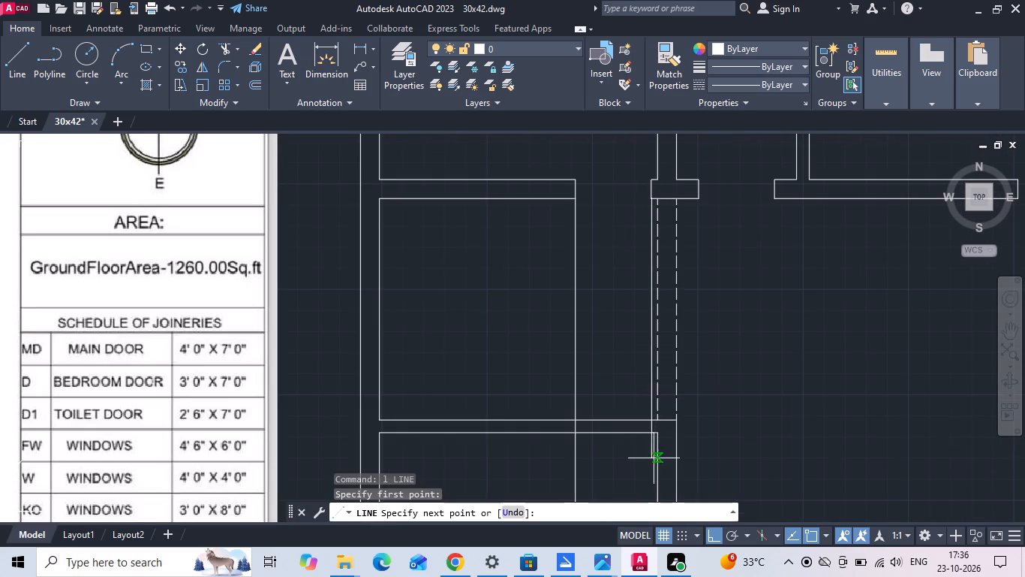
middle_click_drag(651, 456, 648, 349)
left_click(642, 418)
key("Escape")
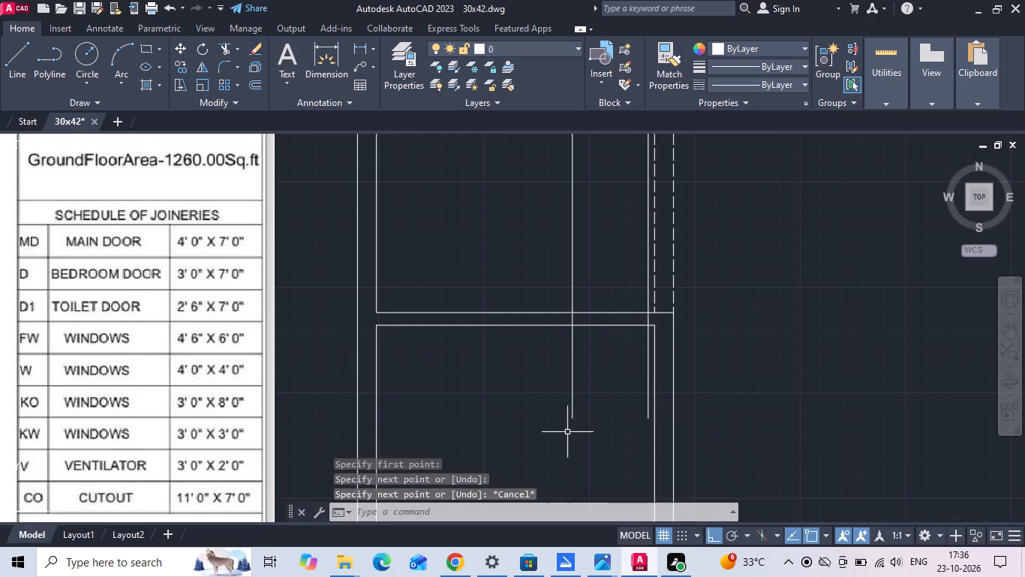
Trim the dining–kitchen wall between the two jamb lines and trim away the excess jamb lines to cut the kitchen opening.
key("t")
key("r")
key("space")
key("space")
left_click_drag(603, 300, 606, 320)
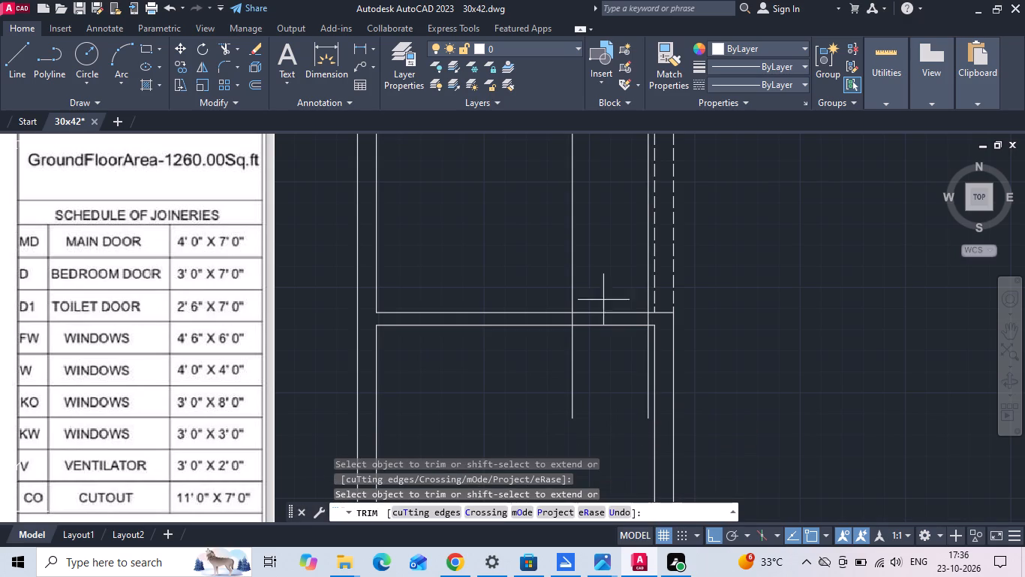
left_click_drag(606, 320, 605, 380)
left_click(647, 373)
left_click_drag(582, 386, 525, 395)
scroll(533, 407, "down", 1)
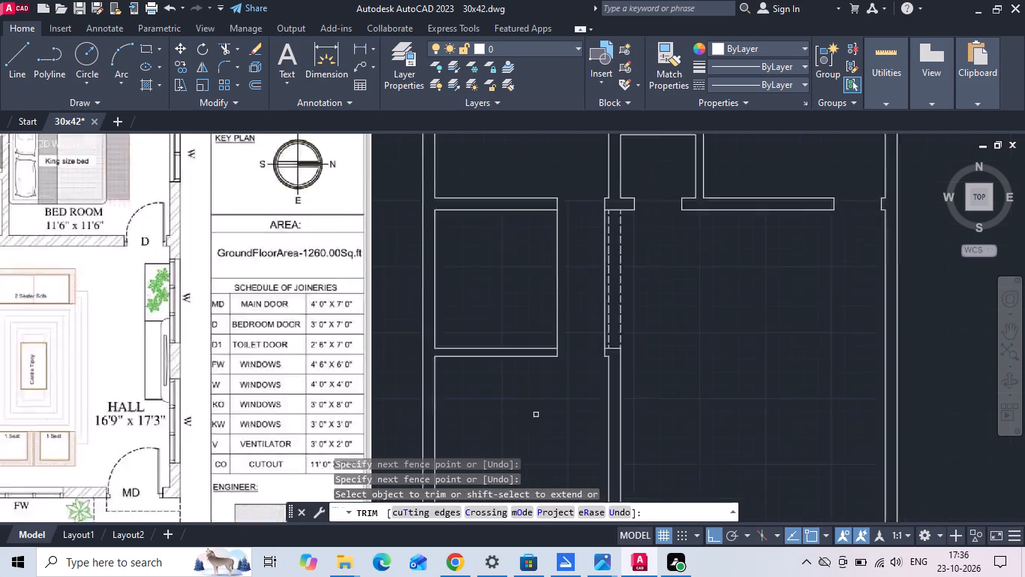
scroll(537, 417, "down", 1)
left_click(551, 338)
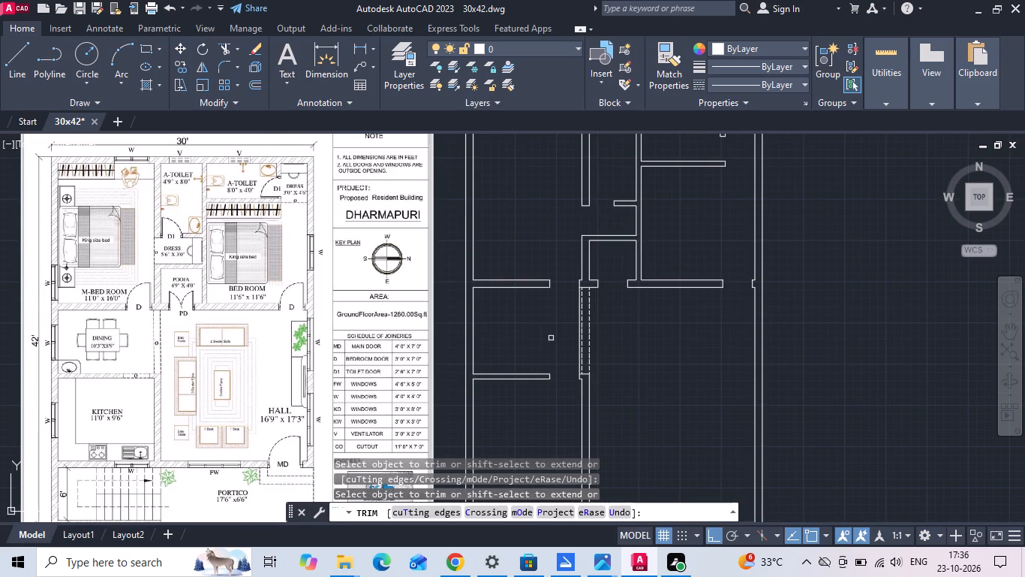
scroll(566, 349, "up", 1)
left_click(586, 338)
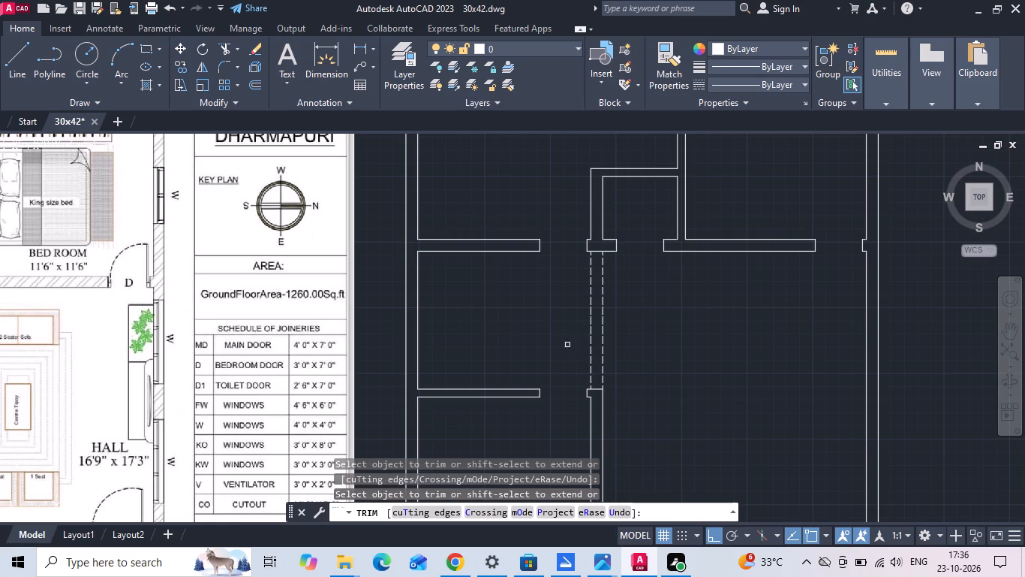
middle_click_drag(555, 342, 558, 297)
scroll(703, 314, "down", 1)
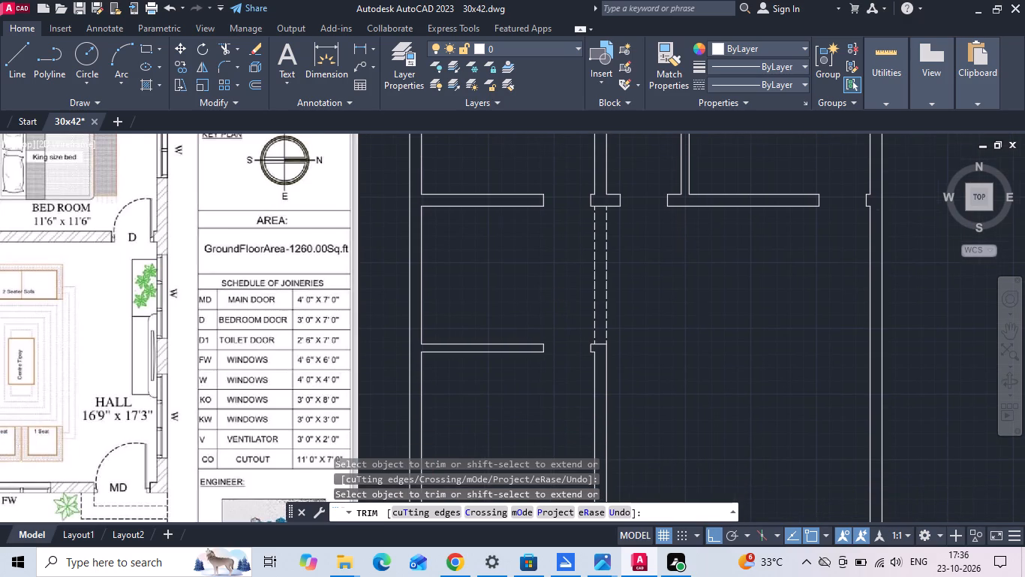
key("Escape")
Offset the lower line of the dining–kitchen wall 9'6" down to set the kitchen's depth from the reference plan.
middle_click_drag(695, 356, 707, 309)
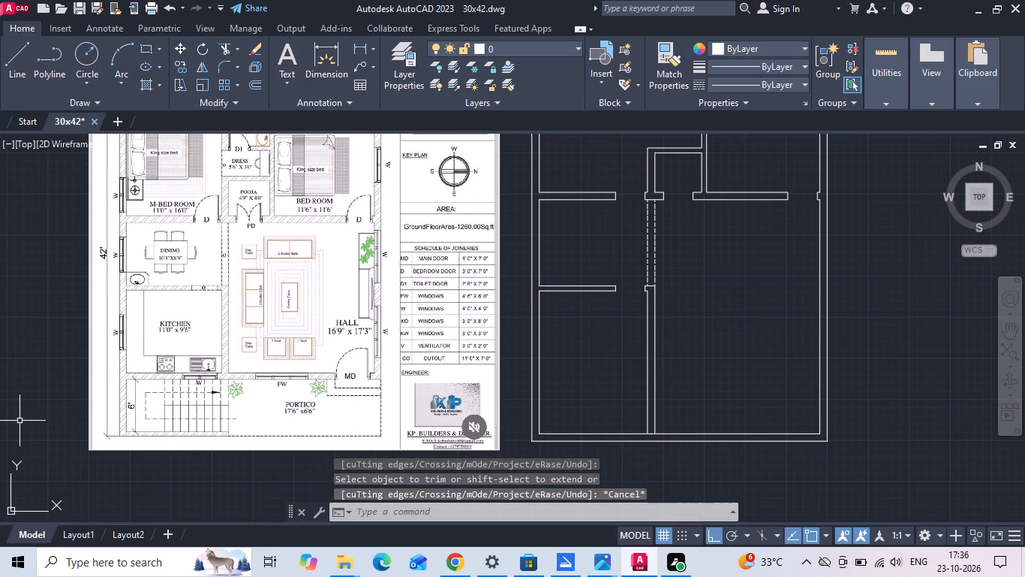
scroll(23, 404, "up", 1)
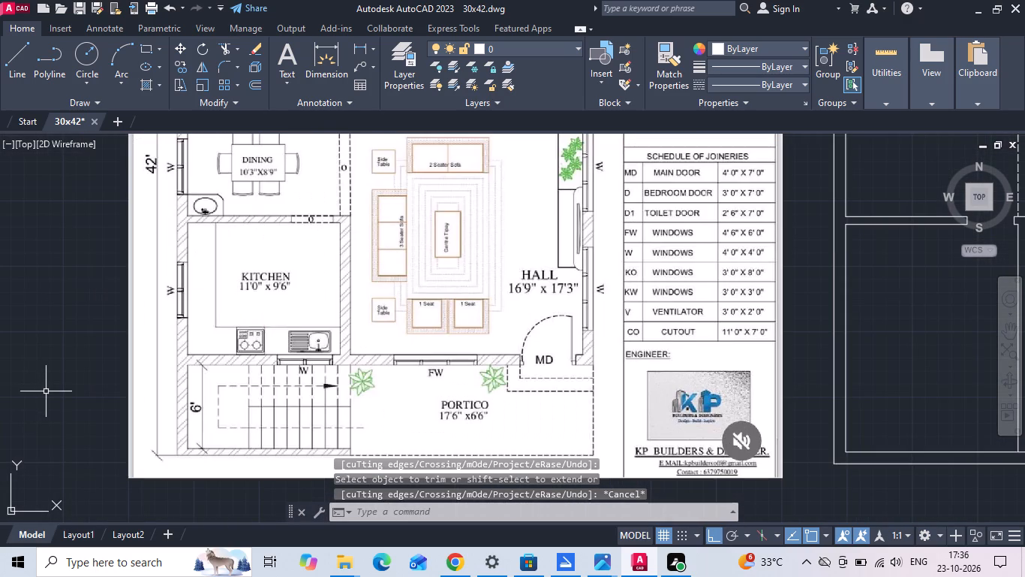
key("o")
key("space")
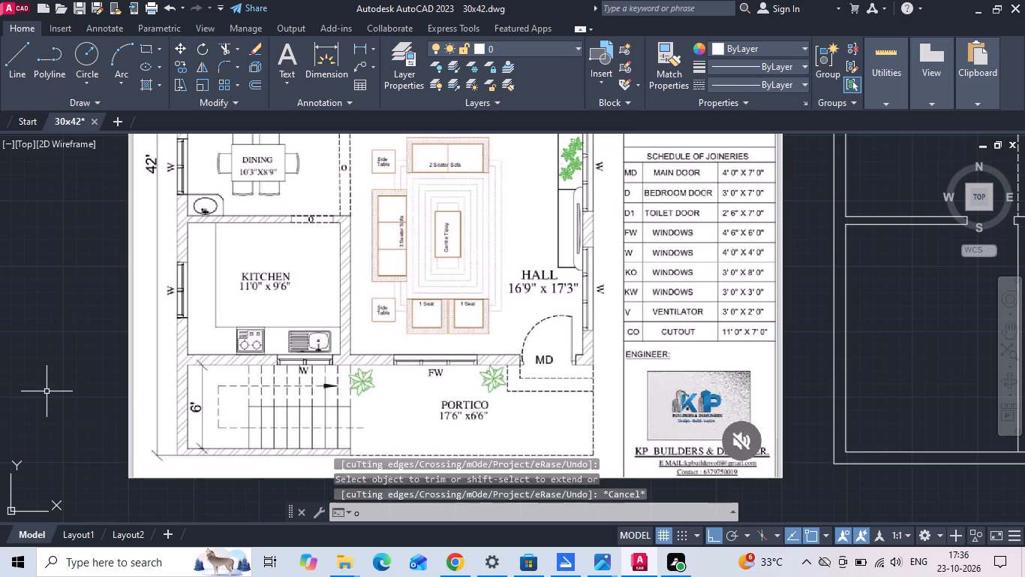
type("9'")
type("6")
key("space")
scroll(47, 391, "down", 1)
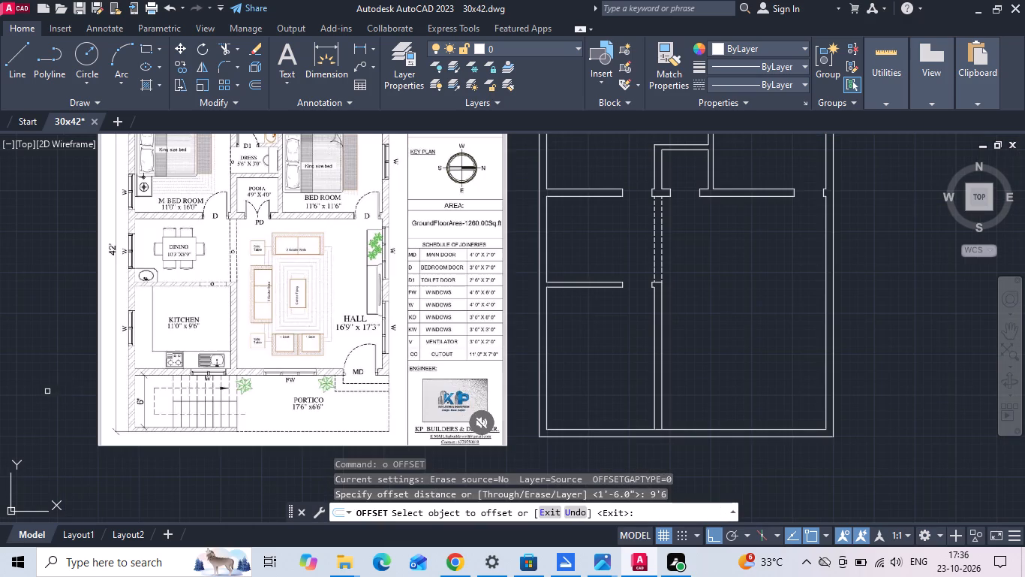
left_click(578, 289)
left_click(567, 351)
key("Escape")
Offset the new kitchen line 9" downward to form the thickness of the kitchen's bottom wall.
type("o 9")
key("space")
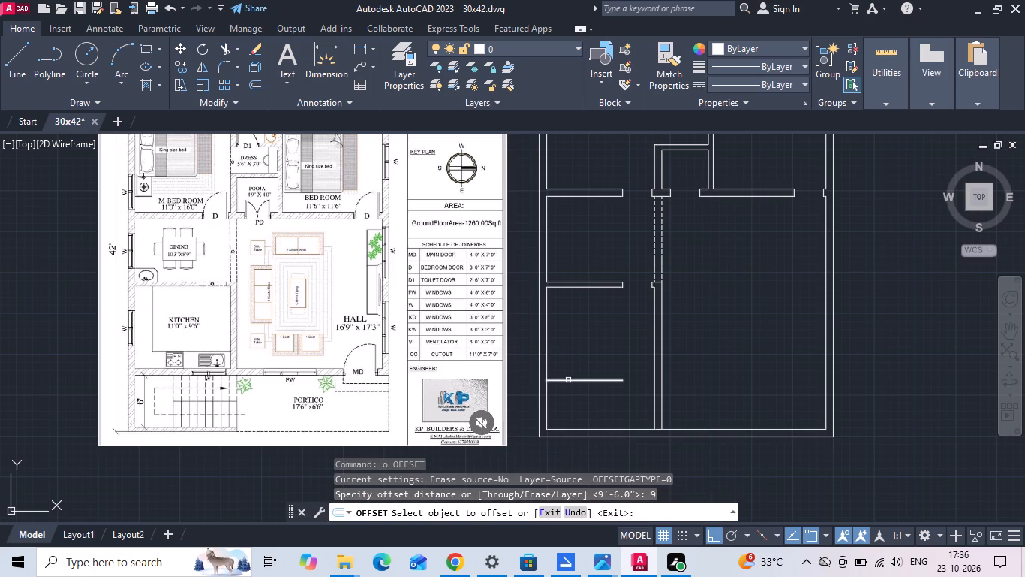
left_click_drag(568, 381, 569, 388)
left_click(561, 402)
middle_click_drag(559, 399, 541, 350)
key("Escape")
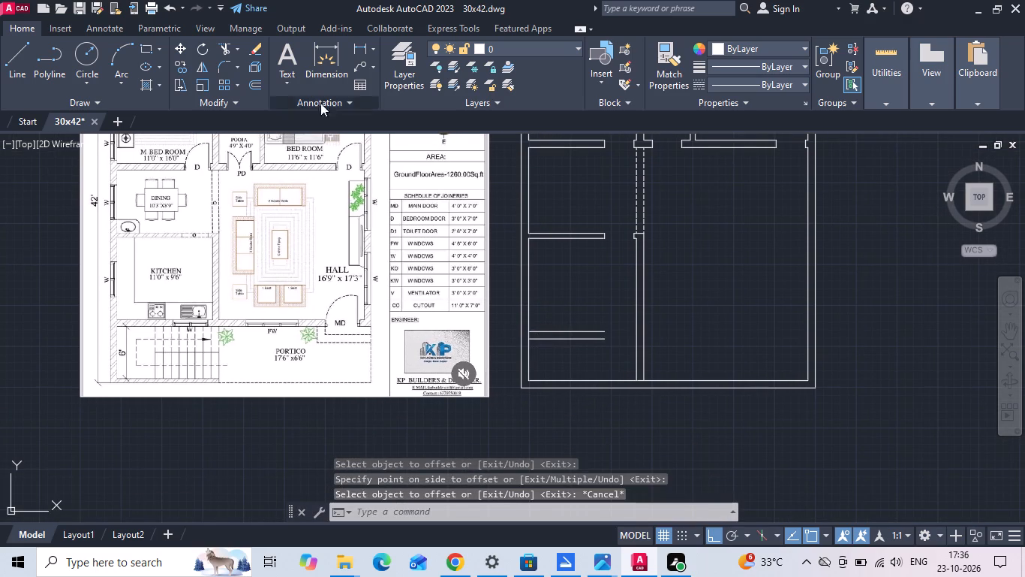
Measure the distance from the kitchen's bottom wall to the inner face of the bottom exterior wall.
left_click(359, 47)
scroll(591, 373, "up", 1)
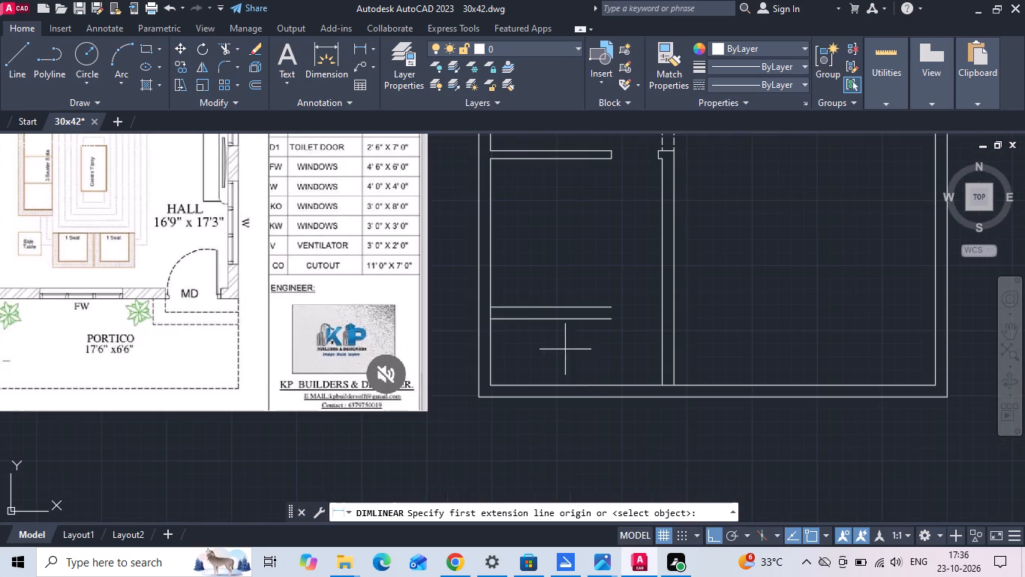
left_click(525, 322)
left_click(528, 383)
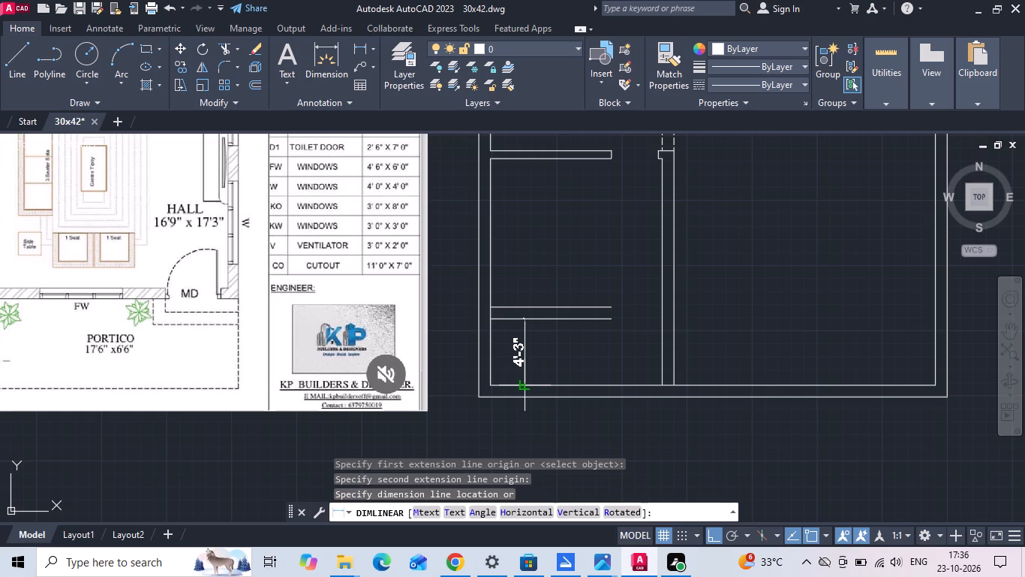
key("Escape")
middle_click_drag(524, 382, 590, 358)
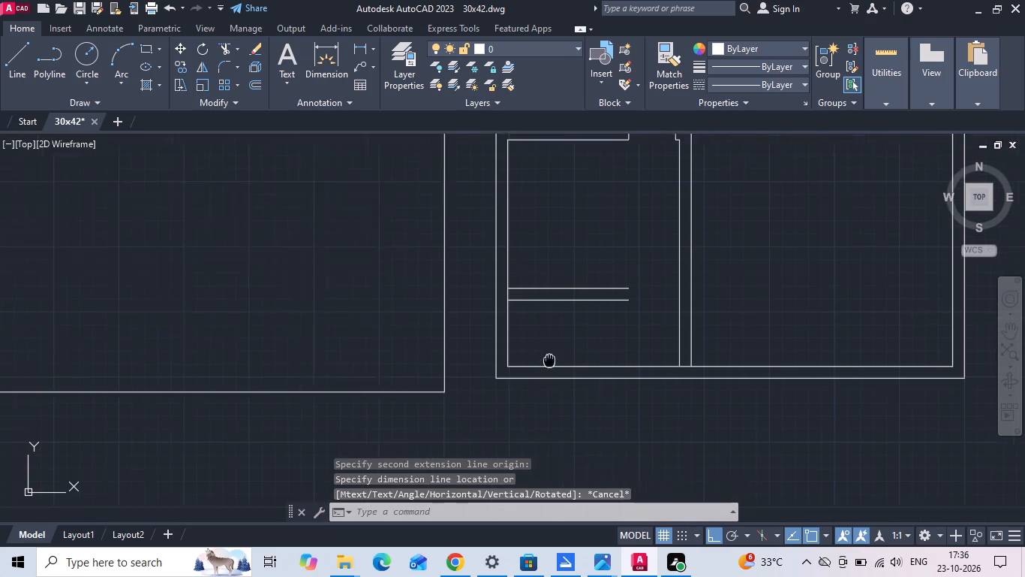
middle_click_drag(590, 358, 662, 358)
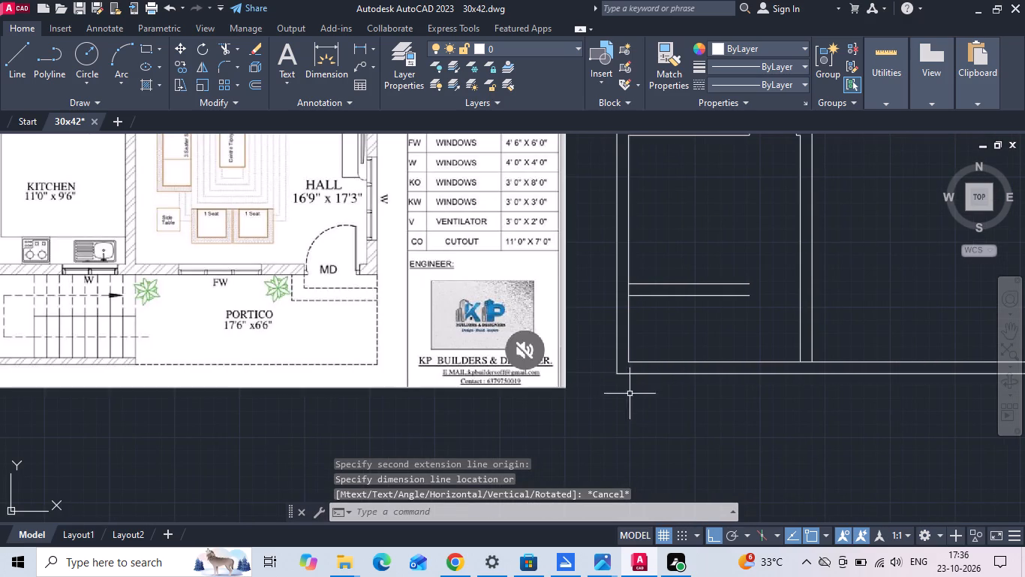
scroll(550, 446, "down", 1)
scroll(377, 442, "down", 1)
key("Escape")
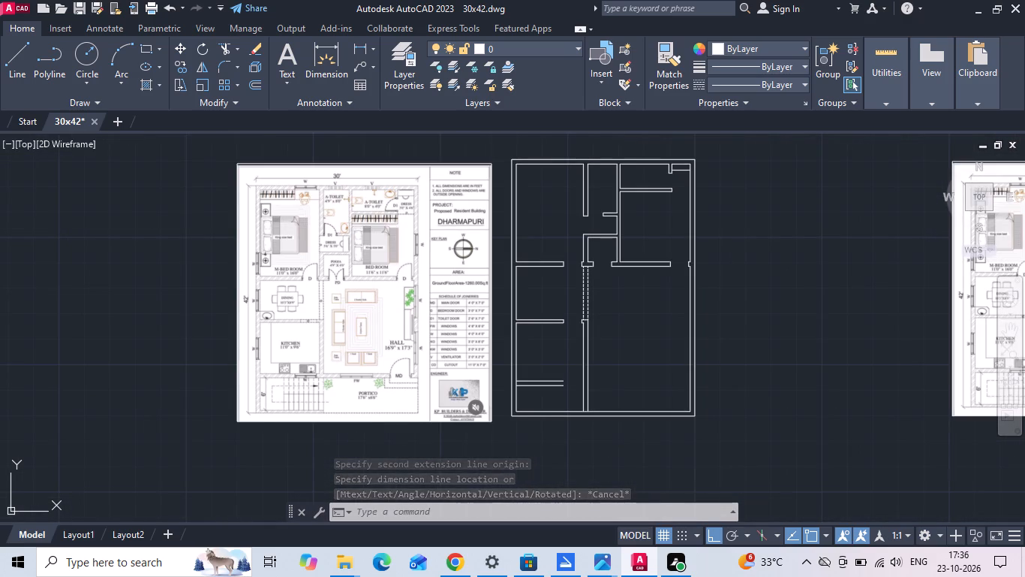
Measure the overall length of the plan's left exterior wall from top corner to bottom corner.
left_click(360, 47)
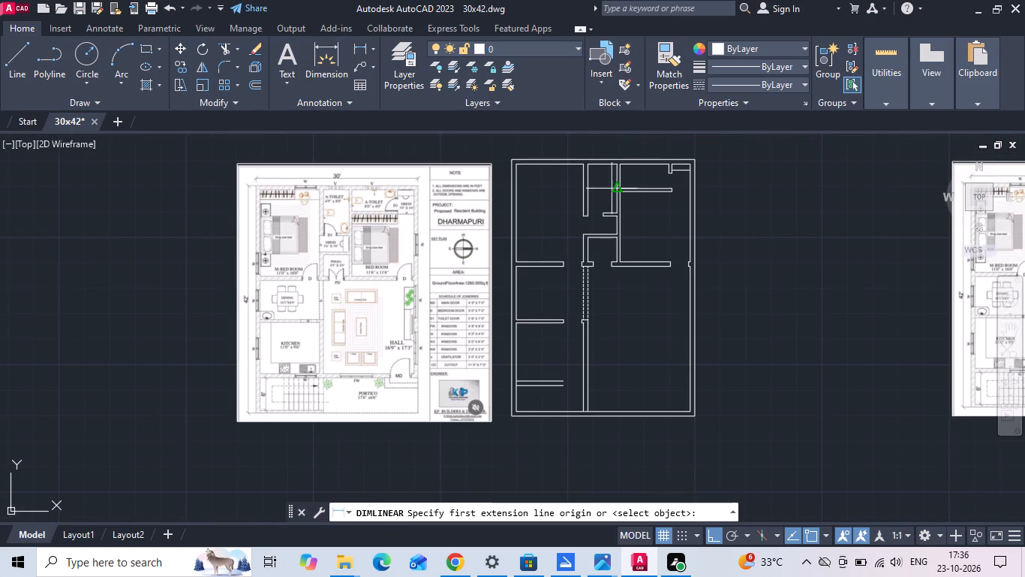
scroll(496, 154, "up", 2)
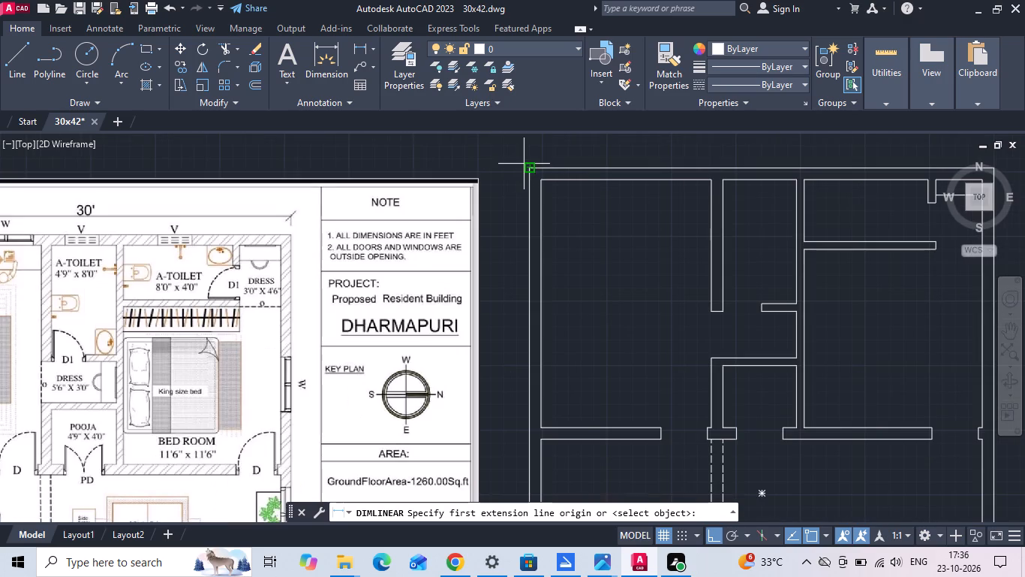
left_click(526, 168)
scroll(526, 168, "down", 1)
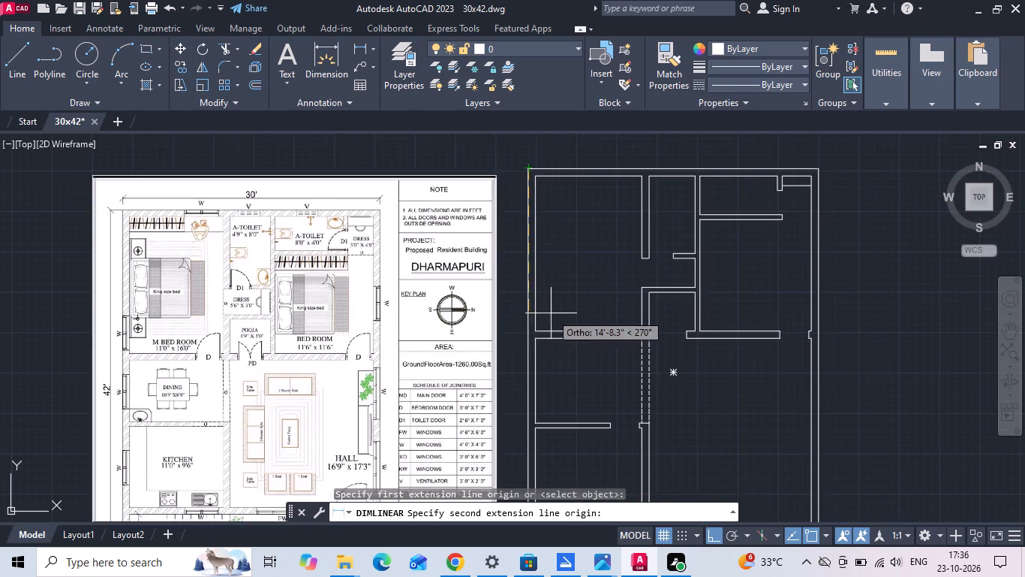
middle_click_drag(549, 309, 544, 221)
middle_click_drag(541, 437, 534, 309)
scroll(531, 370, "up", 1)
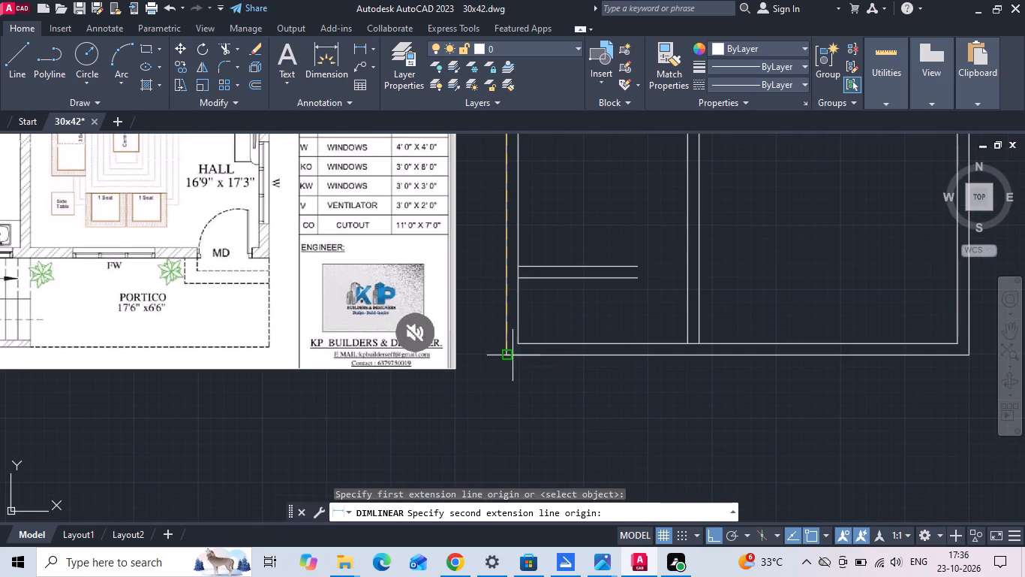
left_click(512, 355)
scroll(503, 365, "down", 2)
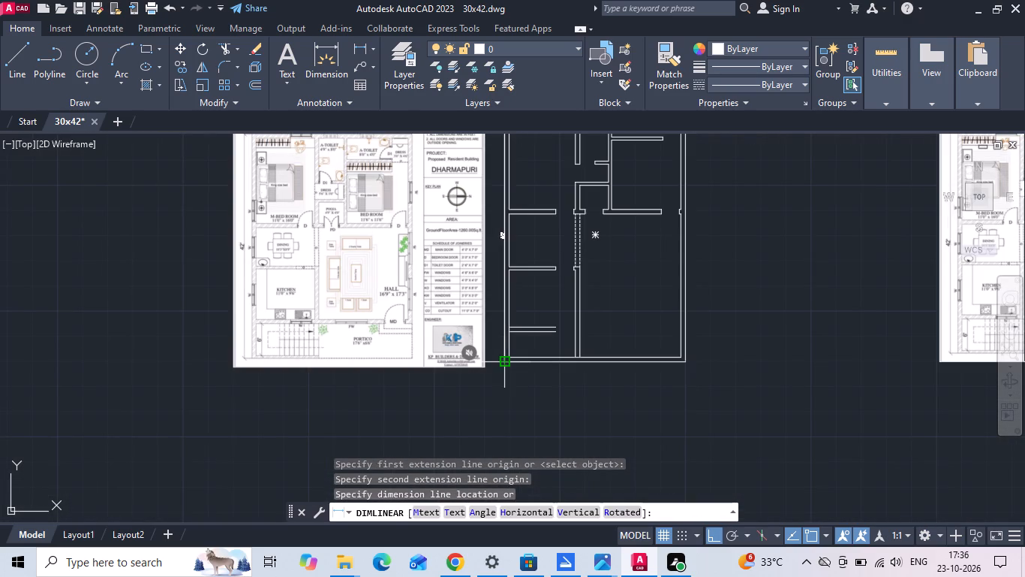
key("Escape")
Examine the reference plan's room dimensions against the drawn layout, from the kitchen and portico up to the bedrooms.
scroll(524, 272, "up", 2)
middle_click_drag(548, 298, 687, 282)
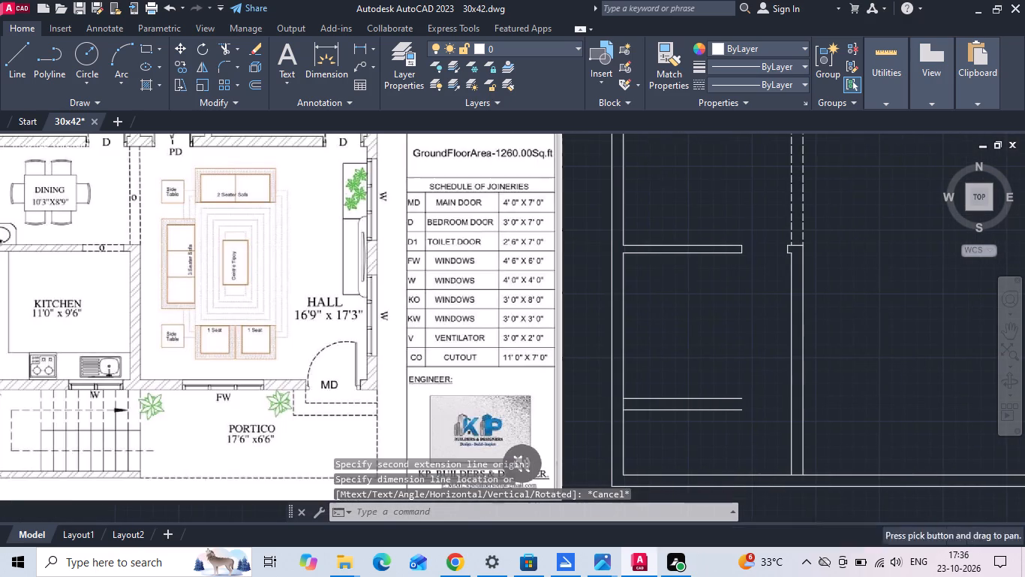
scroll(475, 340, "down", 1)
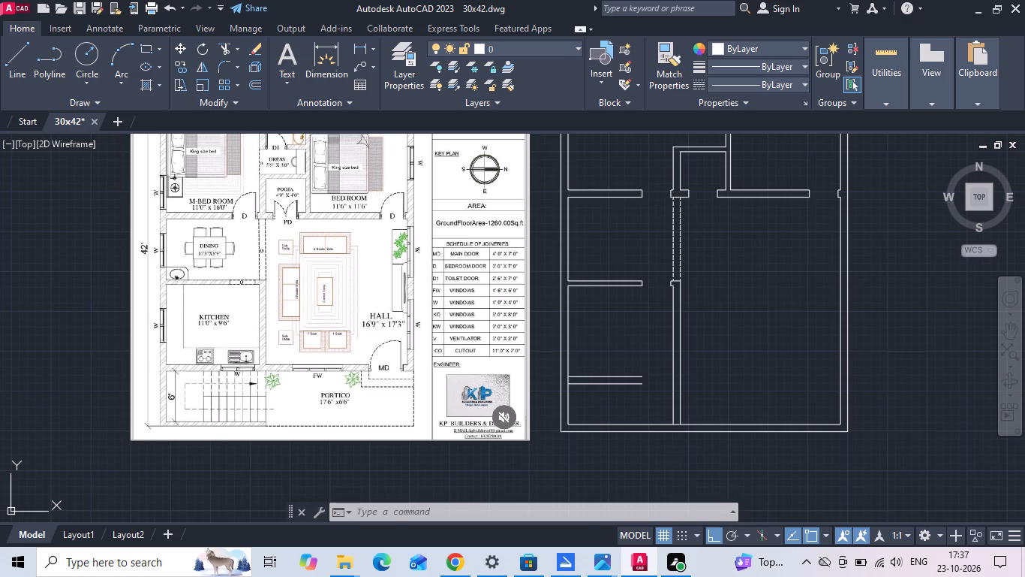
scroll(212, 266, "up", 2)
scroll(210, 380, "down", 1)
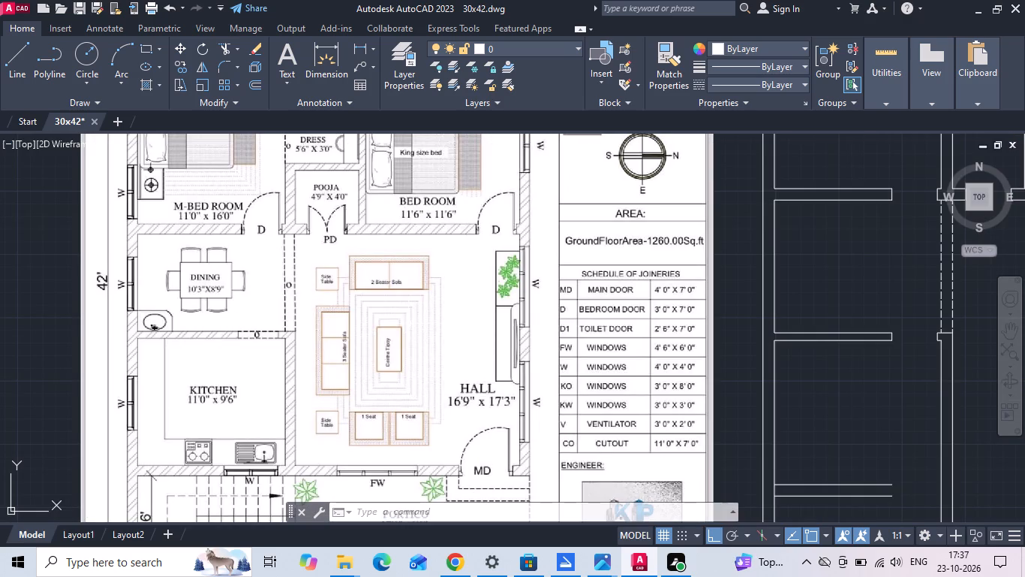
middle_click_drag(383, 267, 383, 367)
scroll(338, 318, "down", 1)
scroll(308, 255, "up", 1)
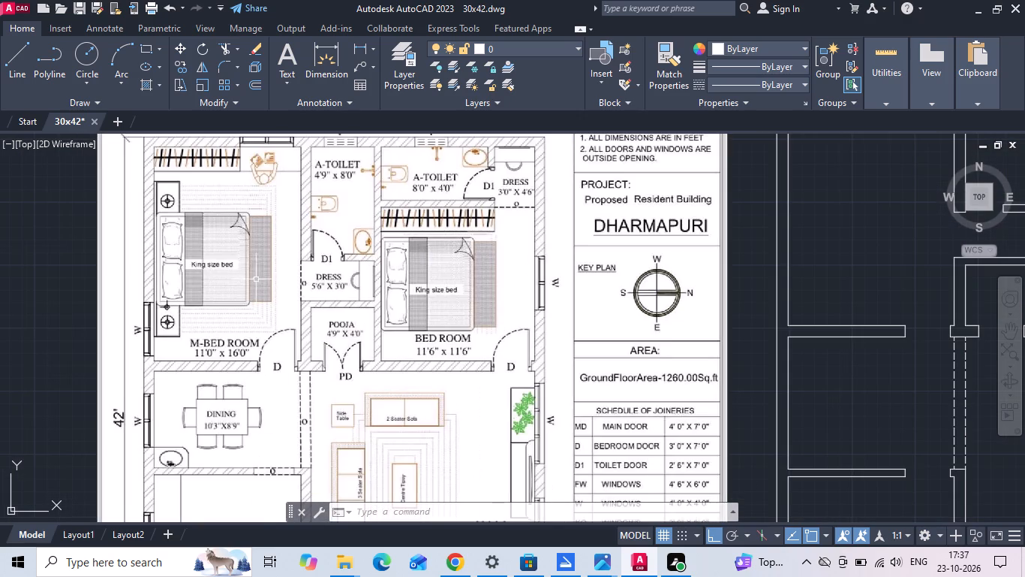
scroll(193, 293, "down", 2)
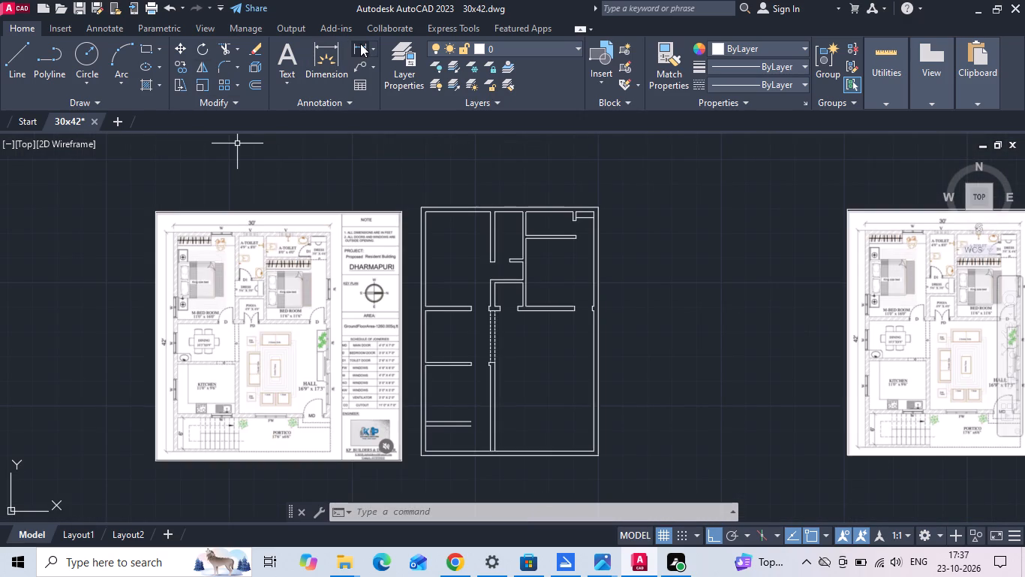
Measure the bedroom's inside vertical distance from the toilet wall down to the hall-side wall.
left_click(360, 44)
scroll(561, 288, "up", 1)
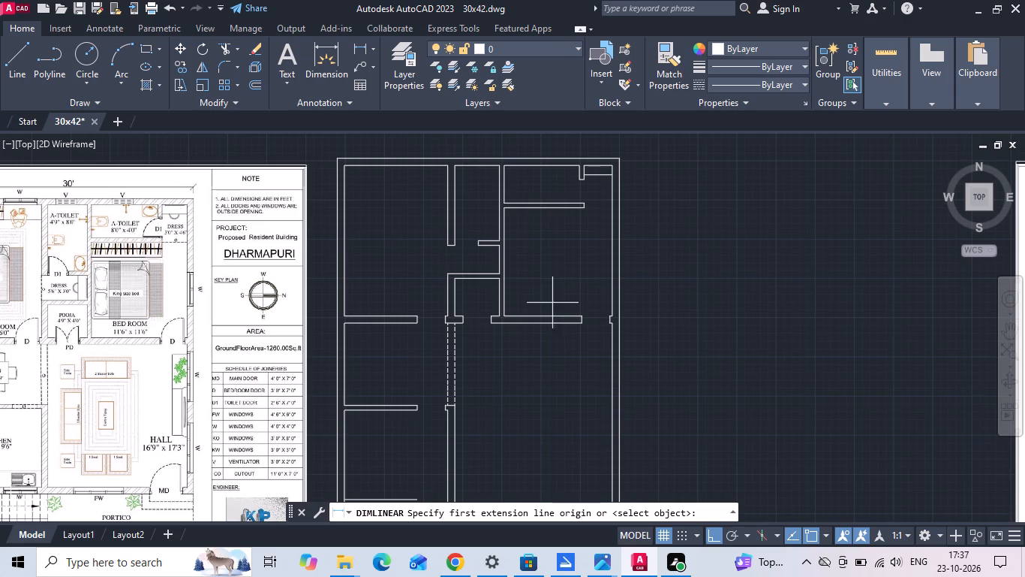
left_click(527, 213)
scroll(534, 267, "up", 1)
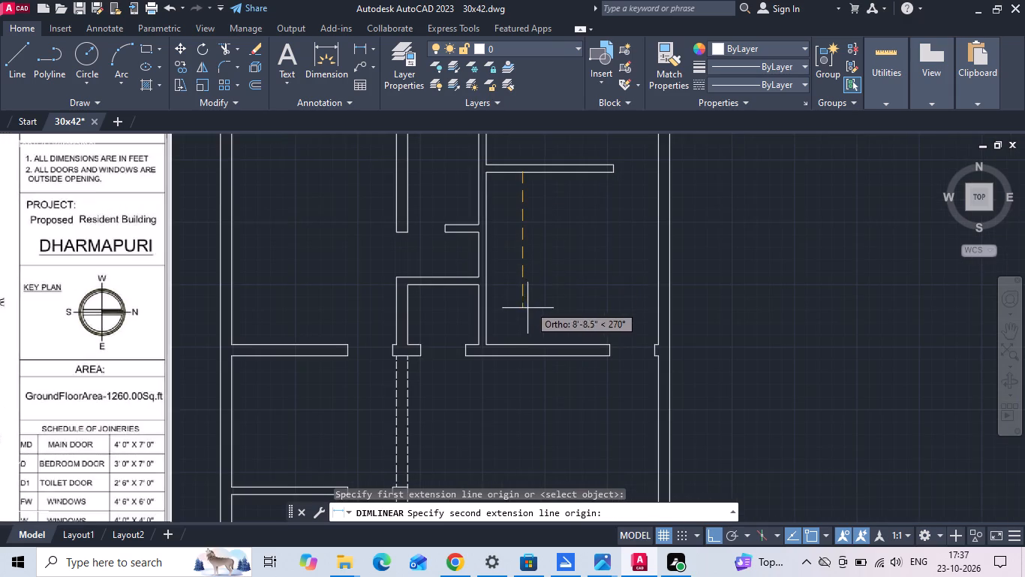
left_click(522, 346)
key("Escape")
Offset the lower face of the hall's top wall 17'3" downward to mark the hall's bottom wall.
middle_click_drag(549, 282, 554, 273)
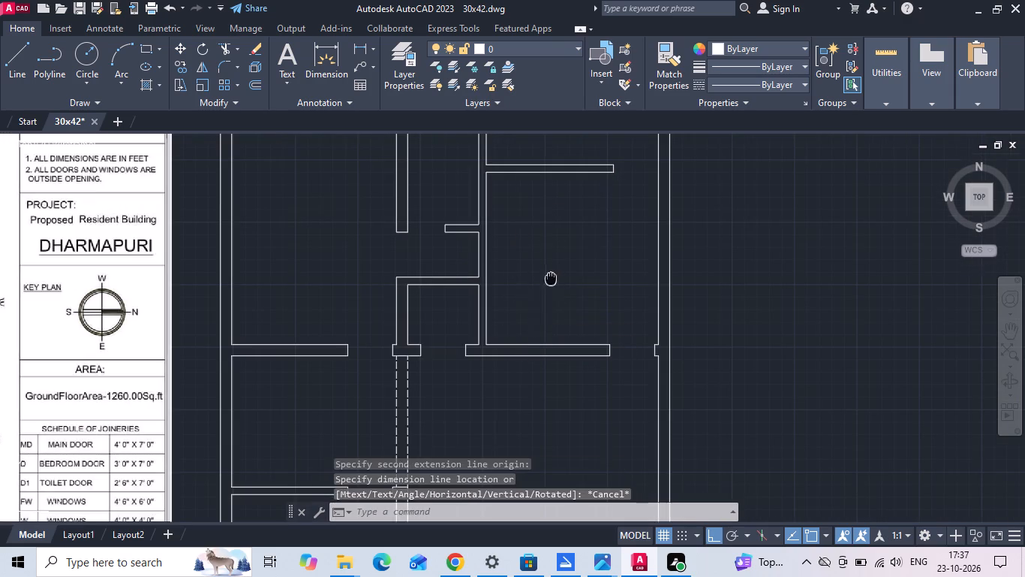
middle_click_drag(554, 273, 586, 222)
scroll(591, 215, "down", 1)
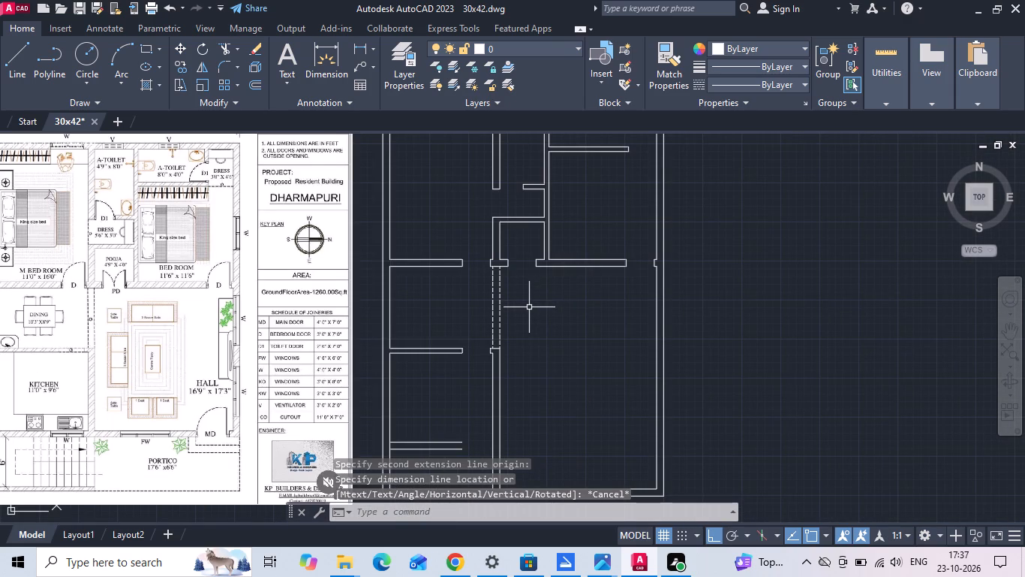
type("o")
key("space")
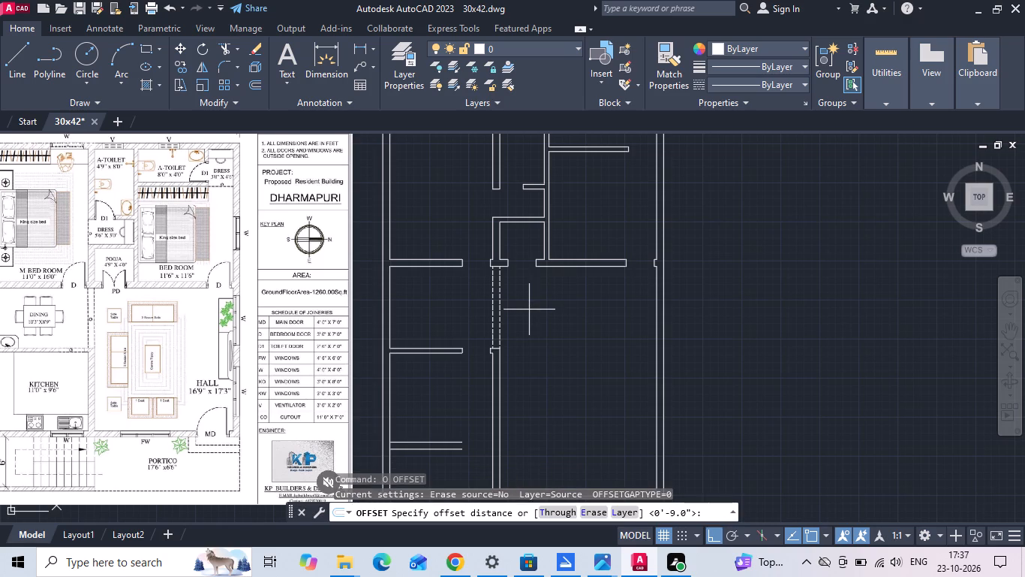
key("1")
type("7'")
type("3")
key("space")
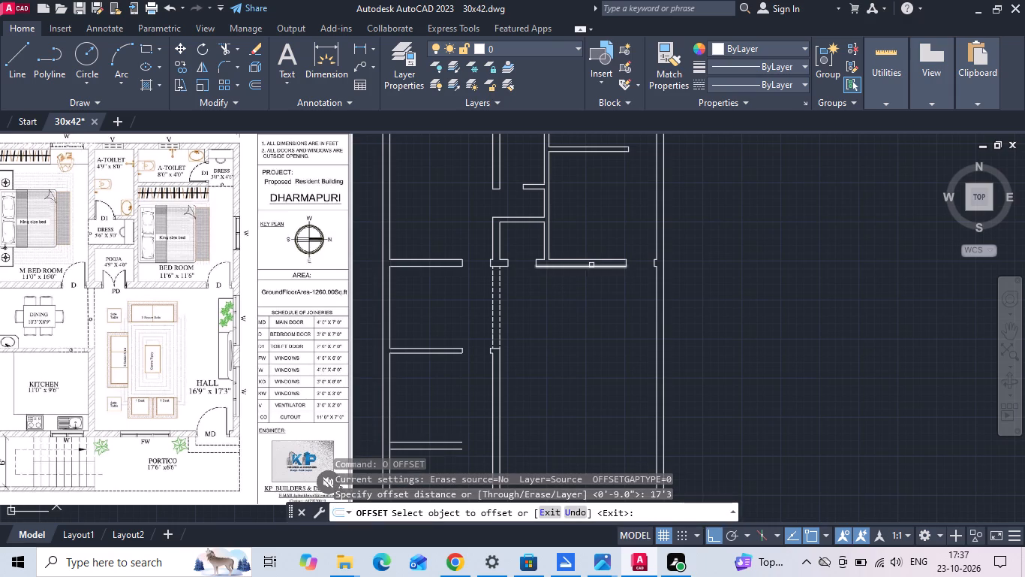
left_click(591, 265)
left_click(585, 352)
middle_click_drag(583, 360, 664, 325)
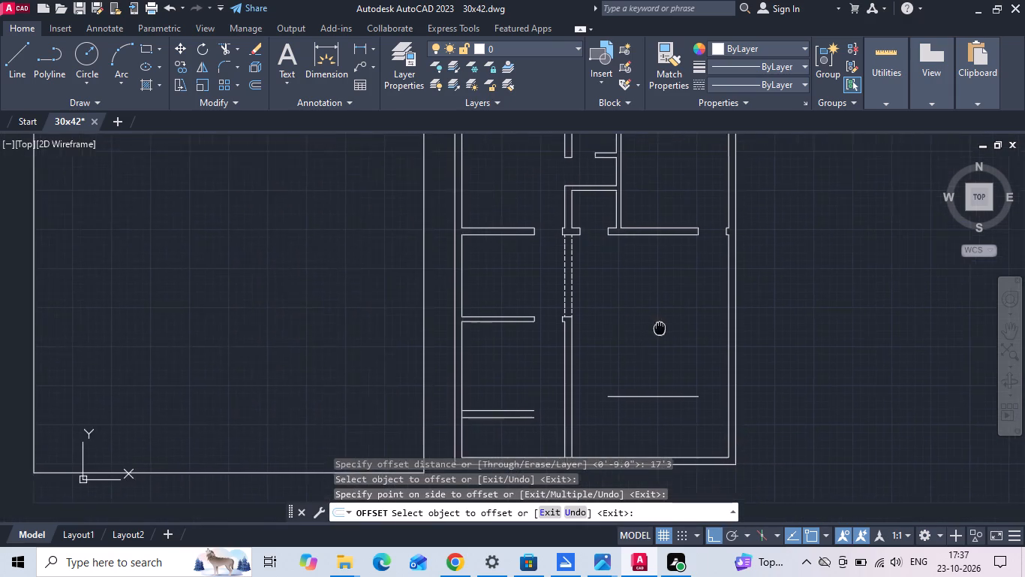
middle_click_drag(664, 325, 672, 320)
key("Escape")
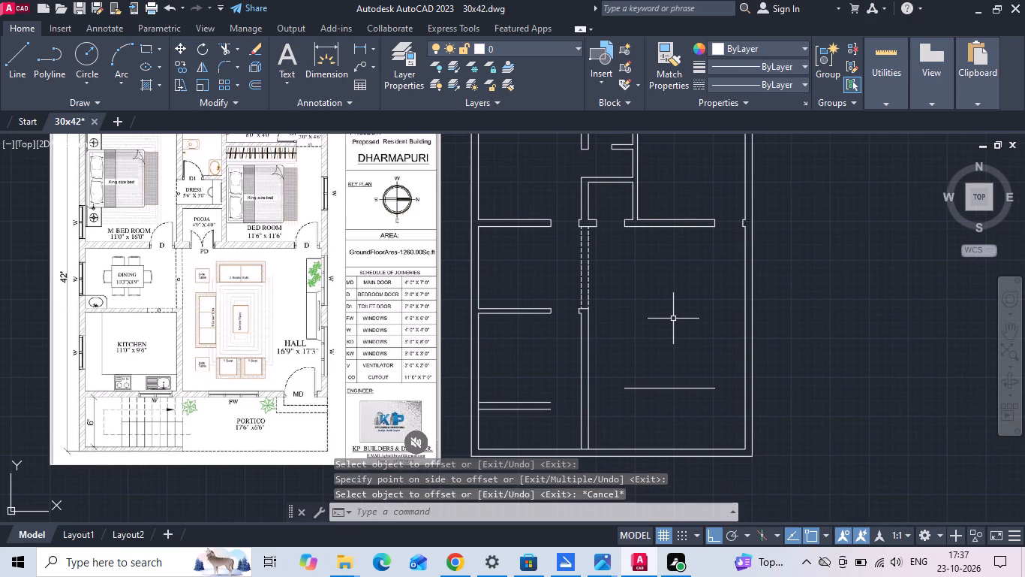
Measure the vertical distance from the hall's top wall to the new offset line.
left_click(357, 50)
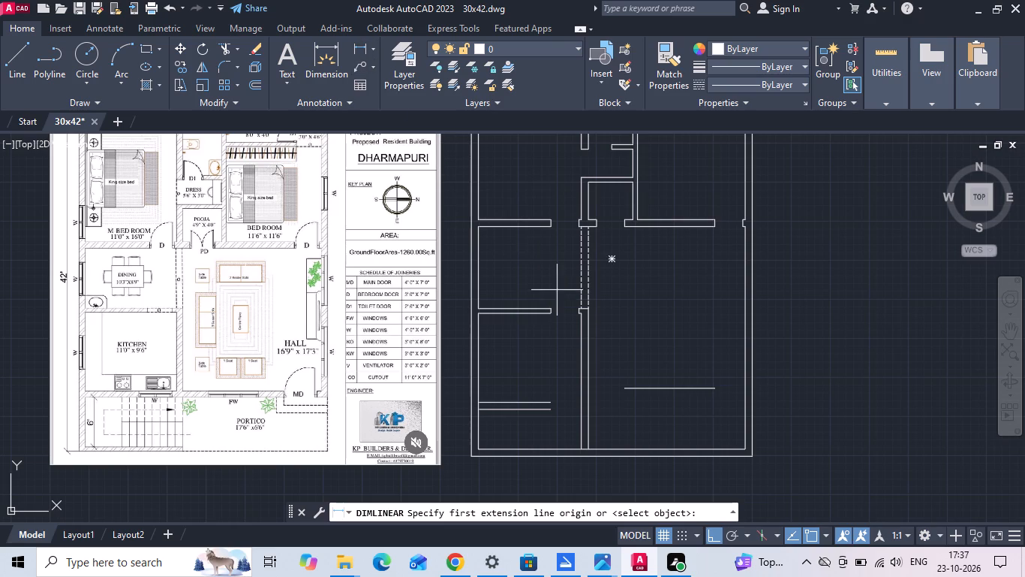
middle_click_drag(570, 282, 592, 249)
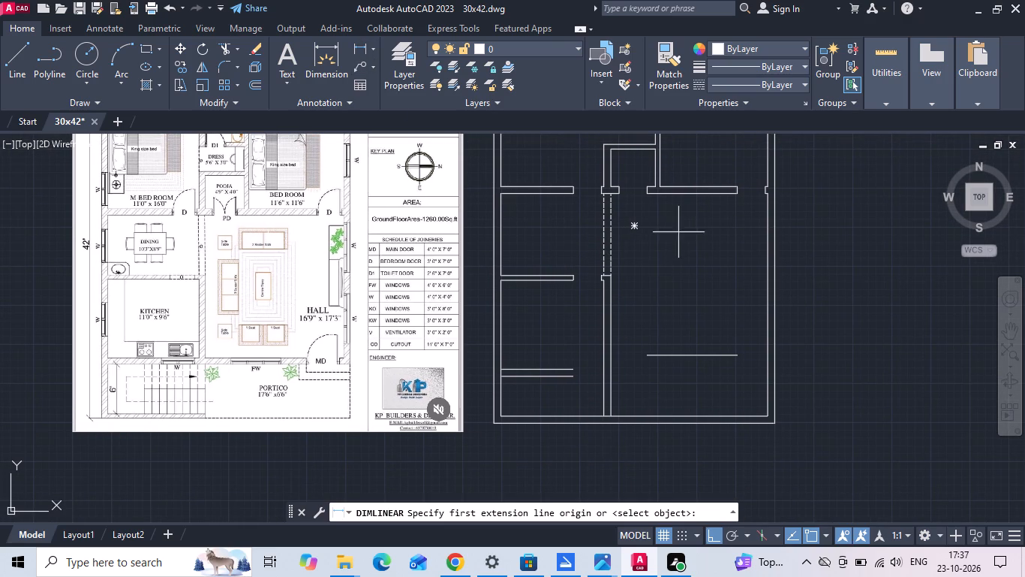
left_click(691, 198)
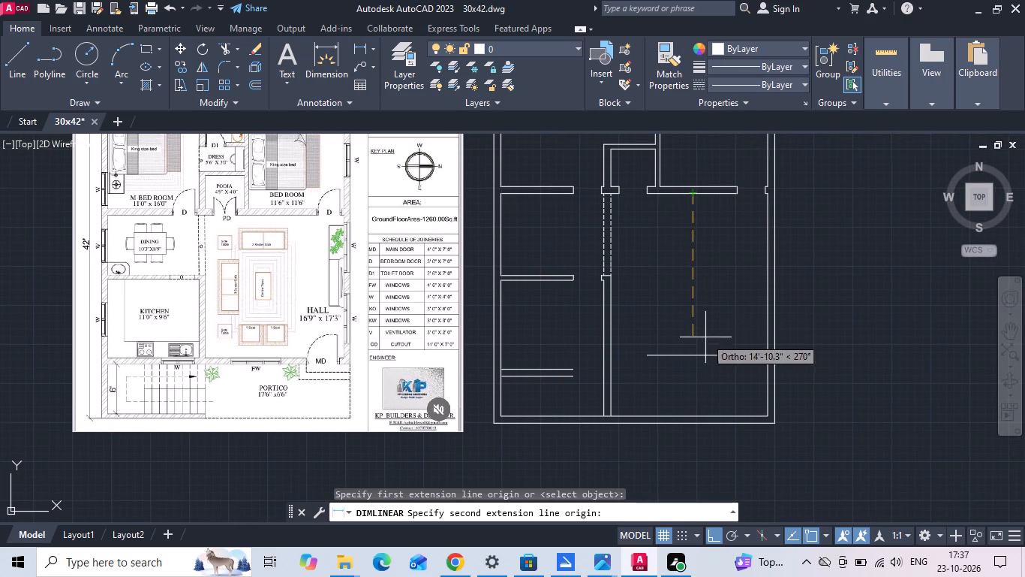
left_click(689, 355)
scroll(691, 332, "up", 1)
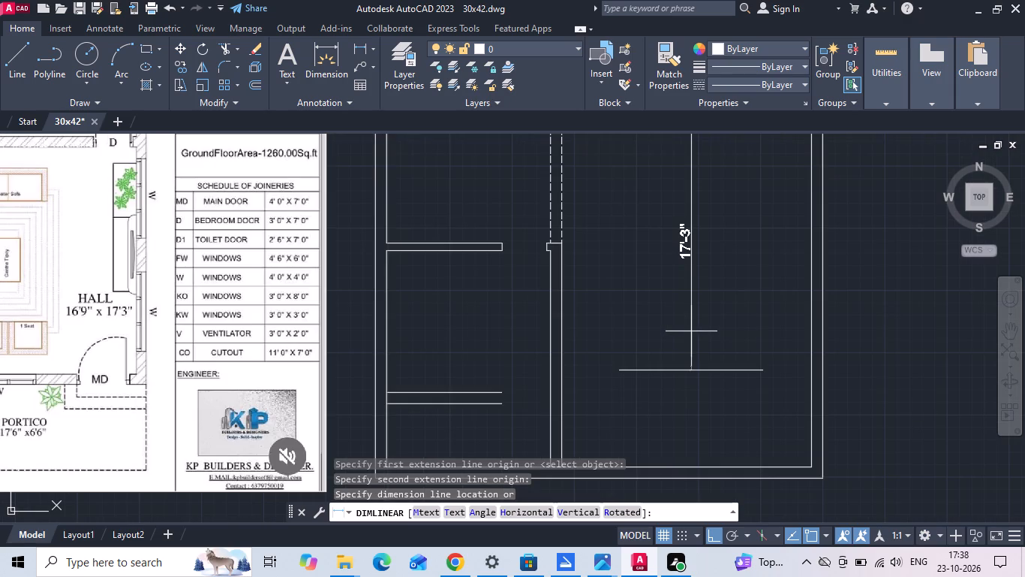
key("Escape")
Offset the hall's new bottom line 9" downward to form the wall thickness.
type("o")
key("space")
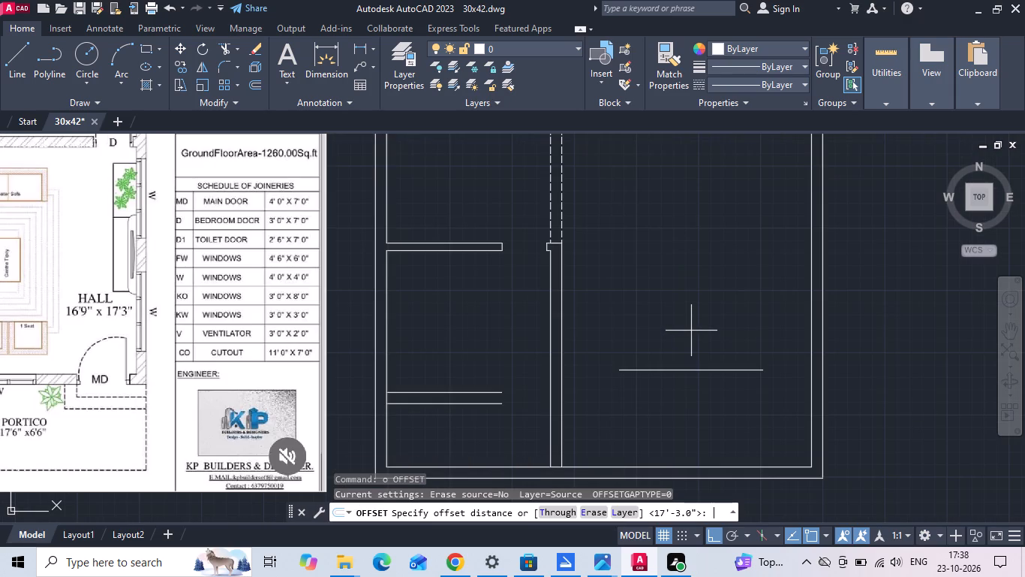
type("9")
key("space")
middle_click_drag(681, 335, 674, 275)
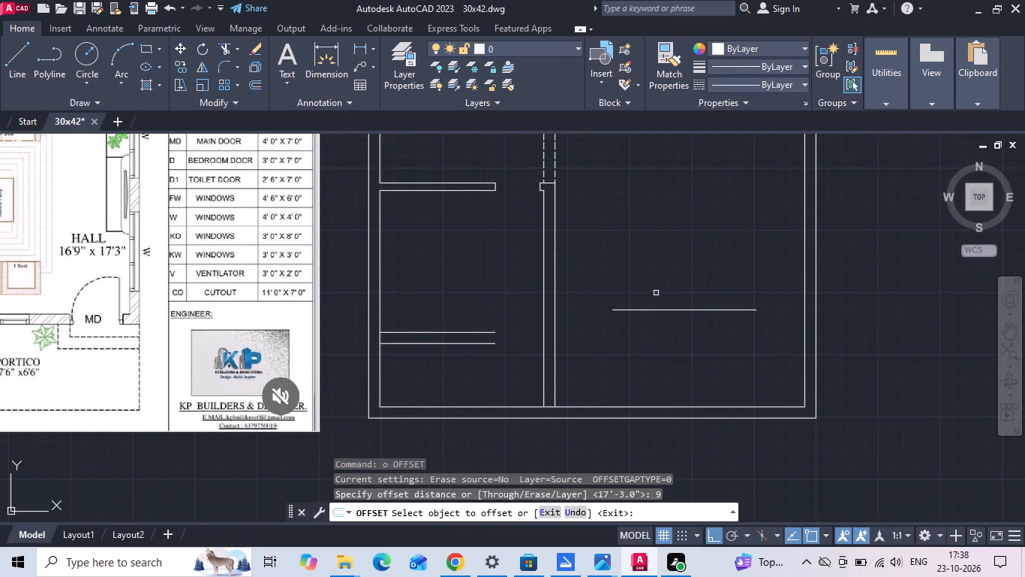
middle_click_drag(651, 283, 655, 249)
left_click(657, 274)
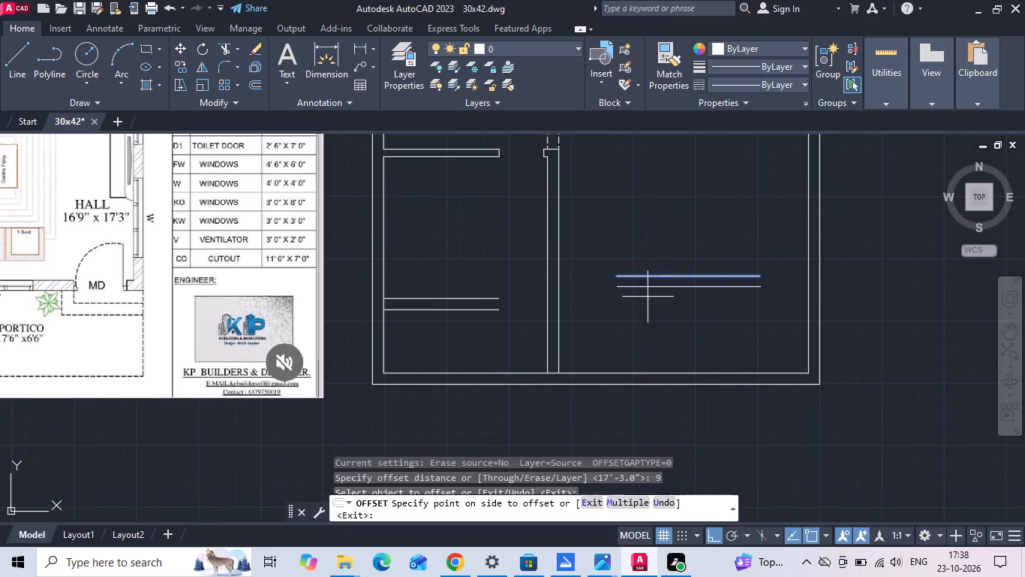
left_click(629, 329)
Extend both lines of the hall's bottom wall across the full plan width to the inner faces of the exterior walls.
type("ex")
key("space")
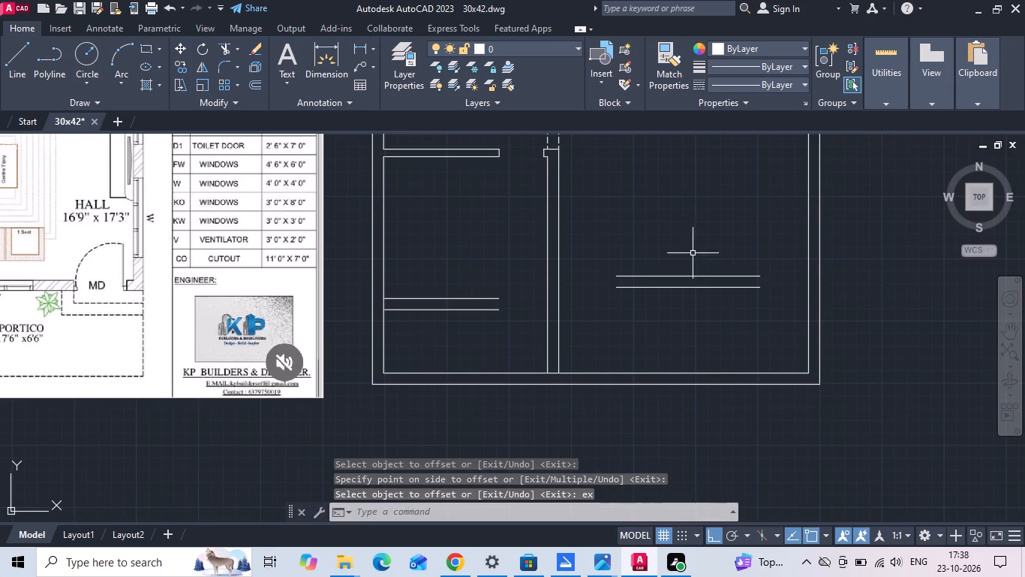
left_click_drag(697, 255, 721, 319)
key("Escape")
type("ex")
key("space")
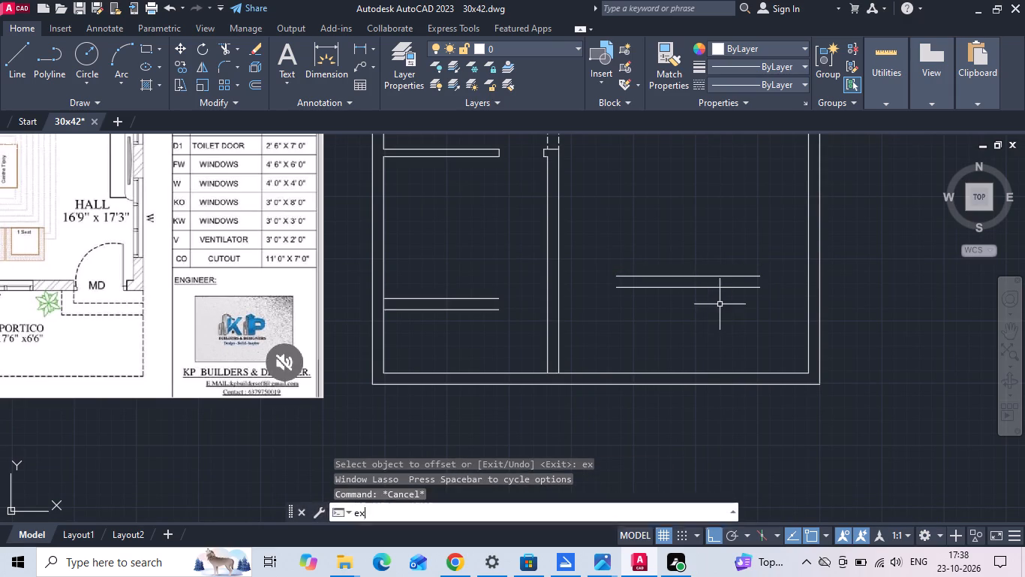
left_click_drag(732, 263, 747, 314)
left_click_drag(645, 266, 645, 324)
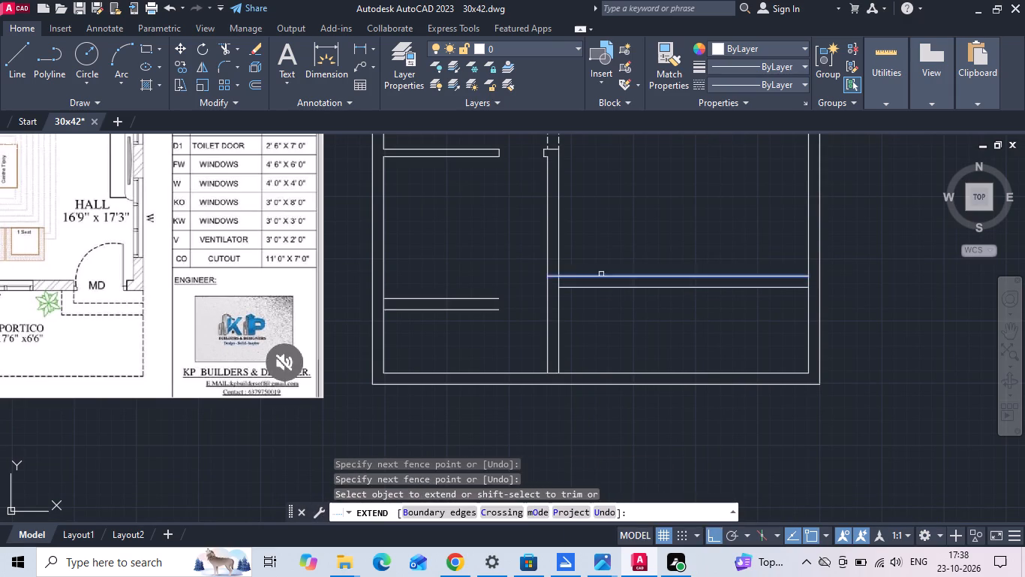
left_click_drag(579, 270, 580, 328)
left_click_drag(570, 264, 584, 319)
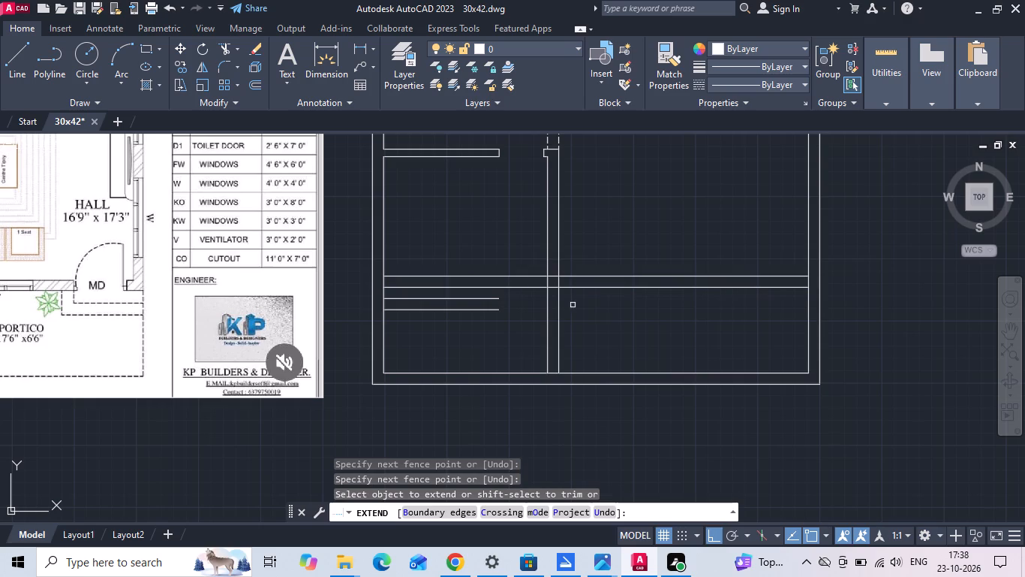
key("Escape")
Measure the gap between the short kitchen wall's upper line and the lower line of the new full-width wall.
left_click(357, 44)
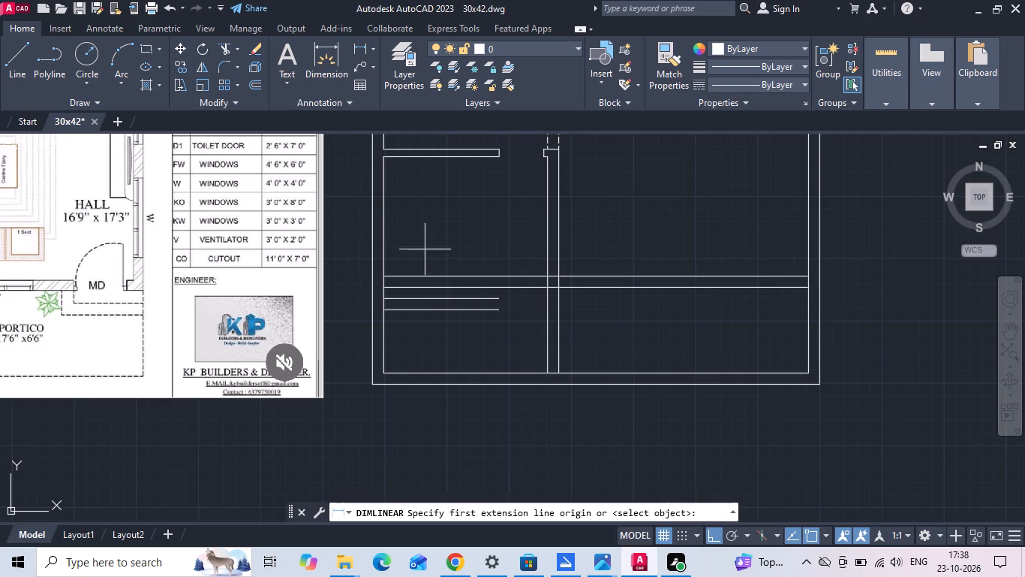
scroll(428, 317, "up", 1)
left_click(422, 288)
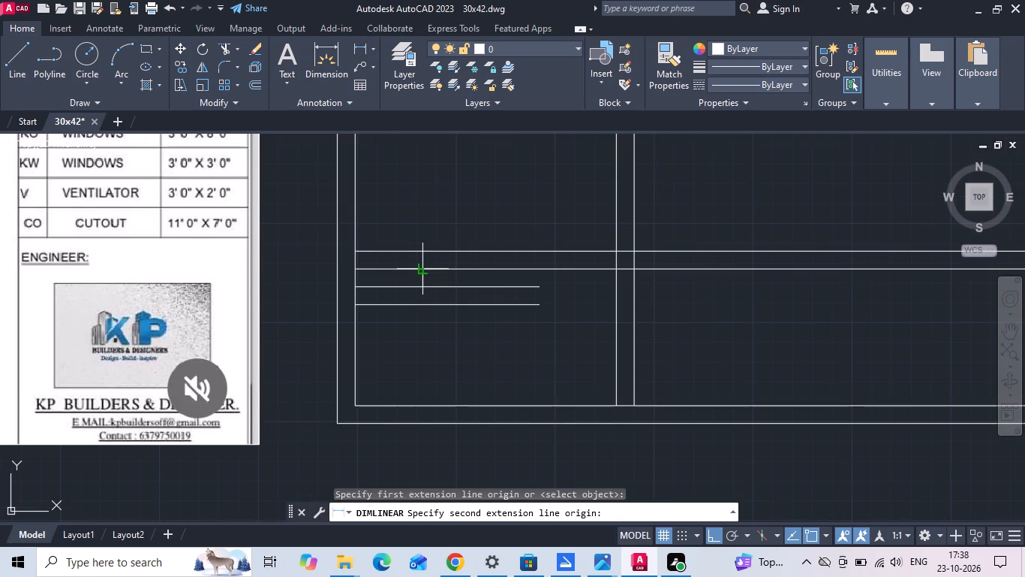
left_click(422, 273)
key("Escape")
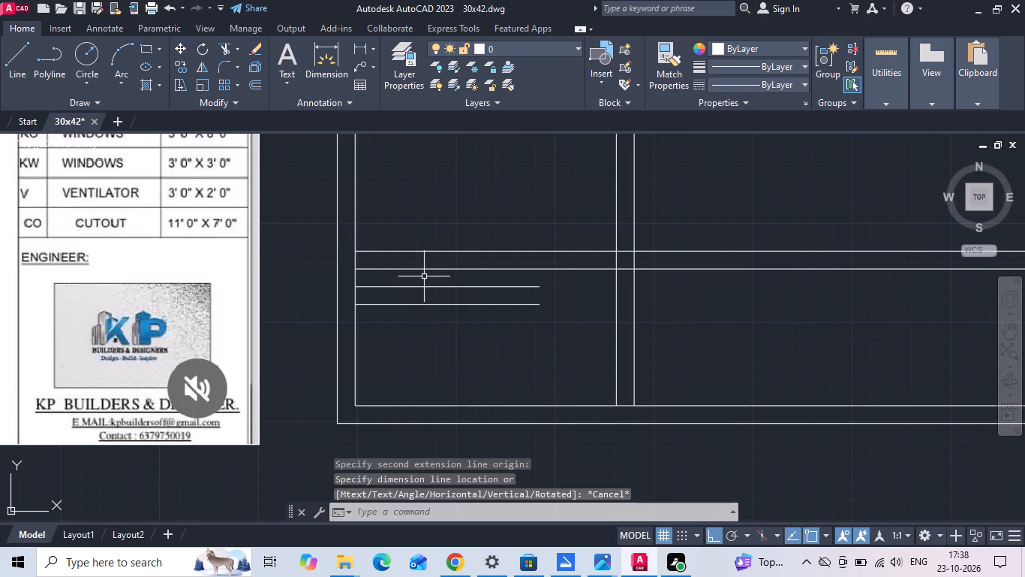
Measure the distance from the full-width wall's lower line to the inner face of the bottom exterior wall.
left_click(359, 49)
left_click(586, 264)
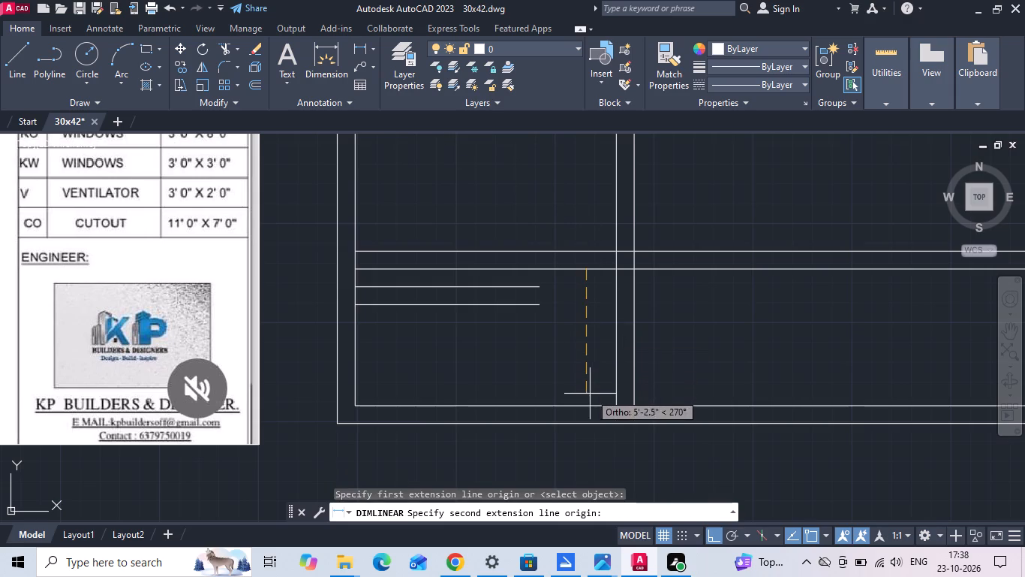
left_click(590, 403)
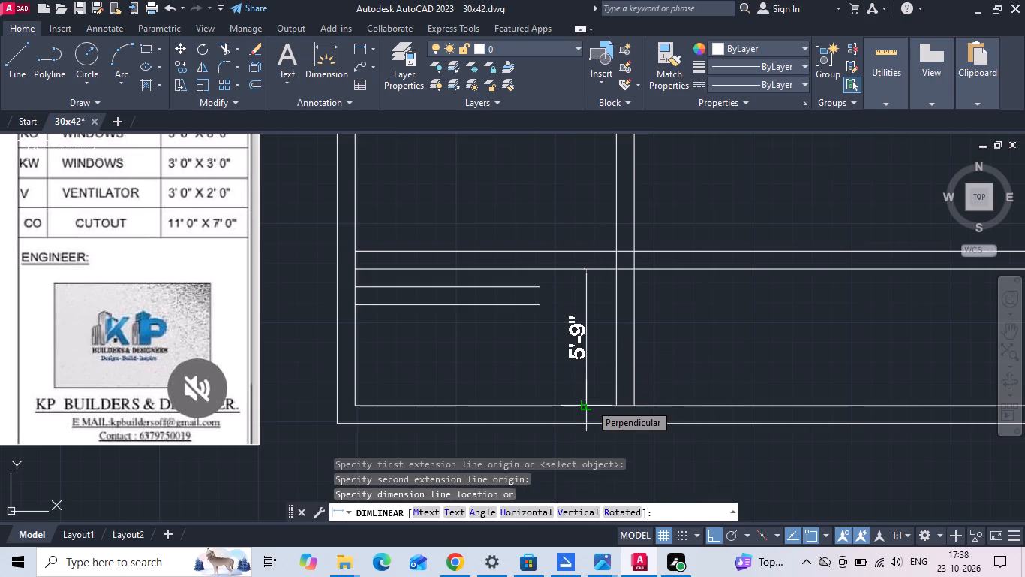
key("Escape")
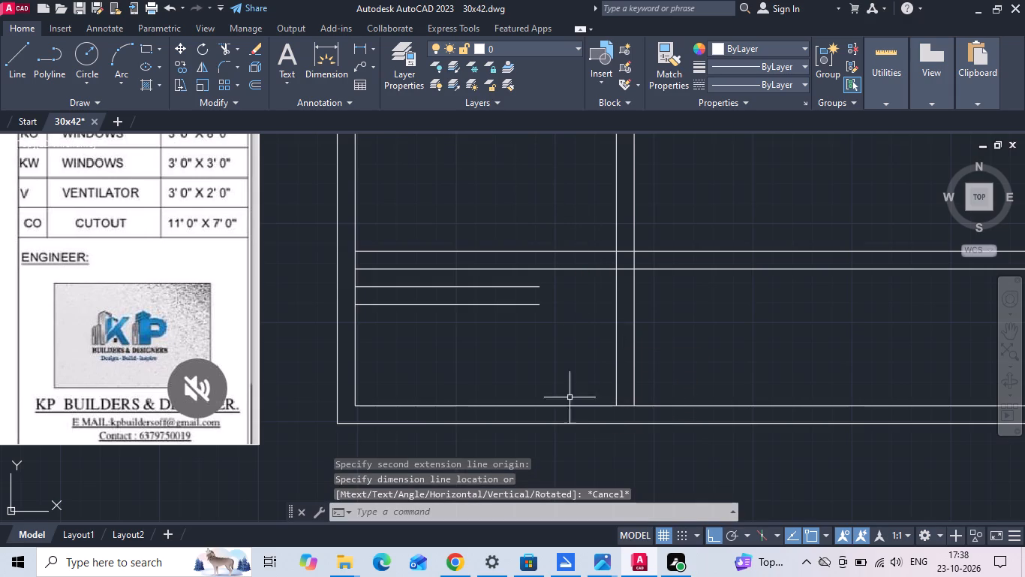
left_click(543, 393)
key("Escape")
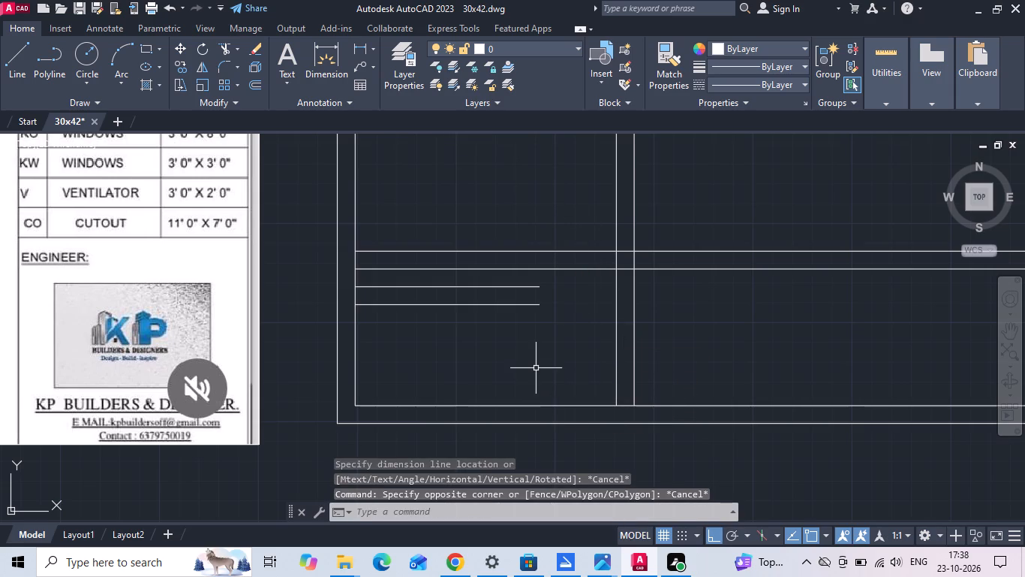
Remove the two short kitchen wall lines below the new full-width wall with Trim.
key("t")
key("r")
key("space")
key("space")
left_click_drag(468, 282, 464, 335)
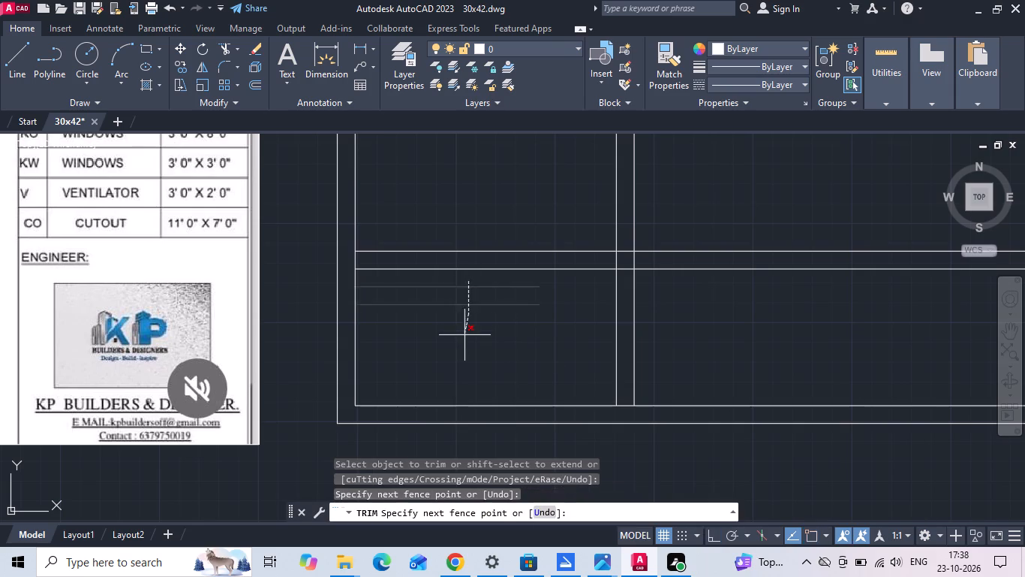
left_click_drag(464, 335, 464, 339)
Trim the left wall junction open and remove the kitchen-hall dividing wall lines within and below the full-width wall.
left_click_drag(350, 258, 366, 261)
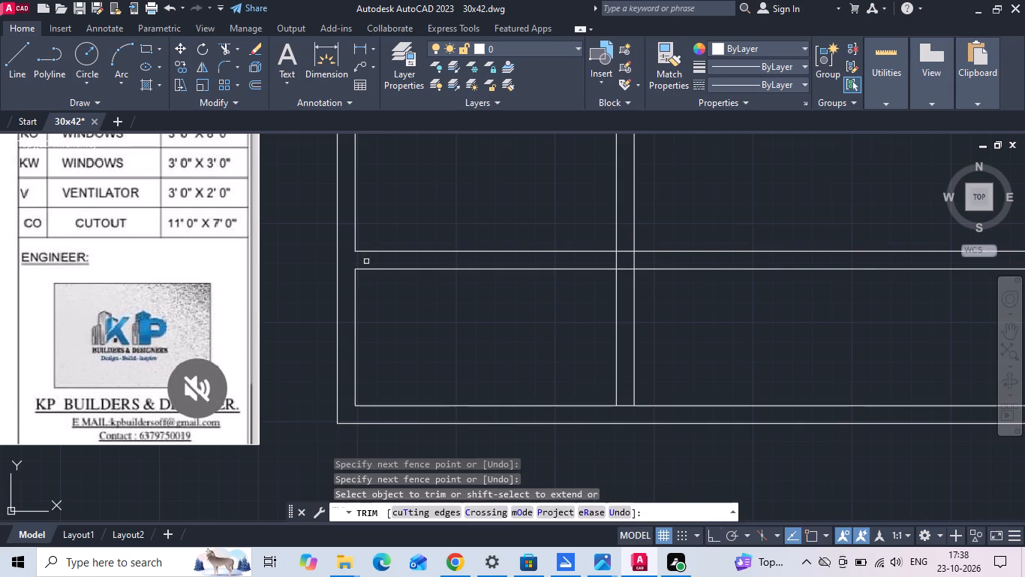
left_click_drag(684, 303, 573, 311)
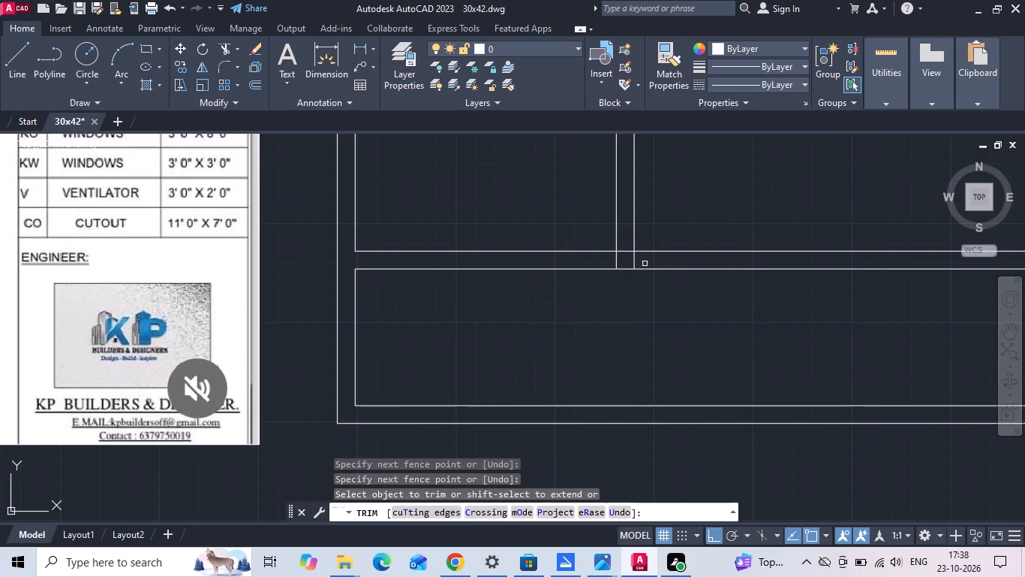
left_click(645, 264)
left_click(601, 264)
key("Escape")
Copy the lower line of the full-width wall 6' straight down.
left_click(579, 262)
left_click(561, 308)
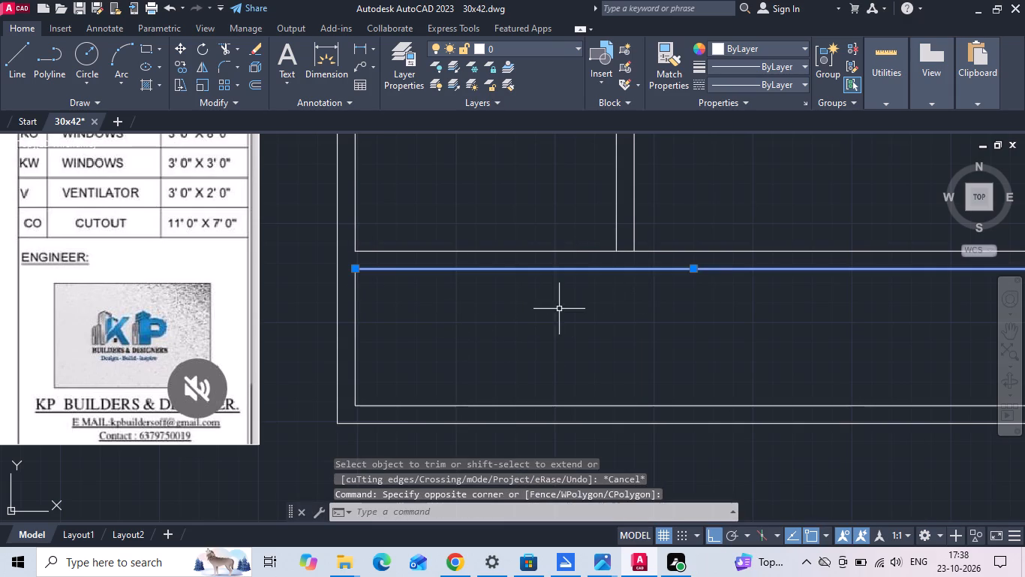
right_click(558, 308)
left_click(638, 283)
left_click_drag(570, 322, 571, 331)
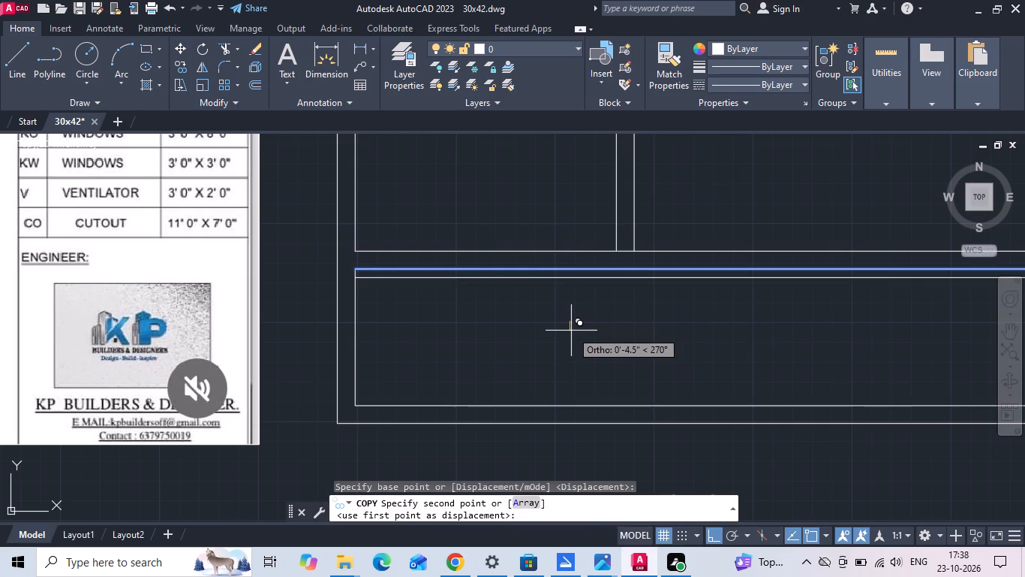
type("6'")
key("Return")
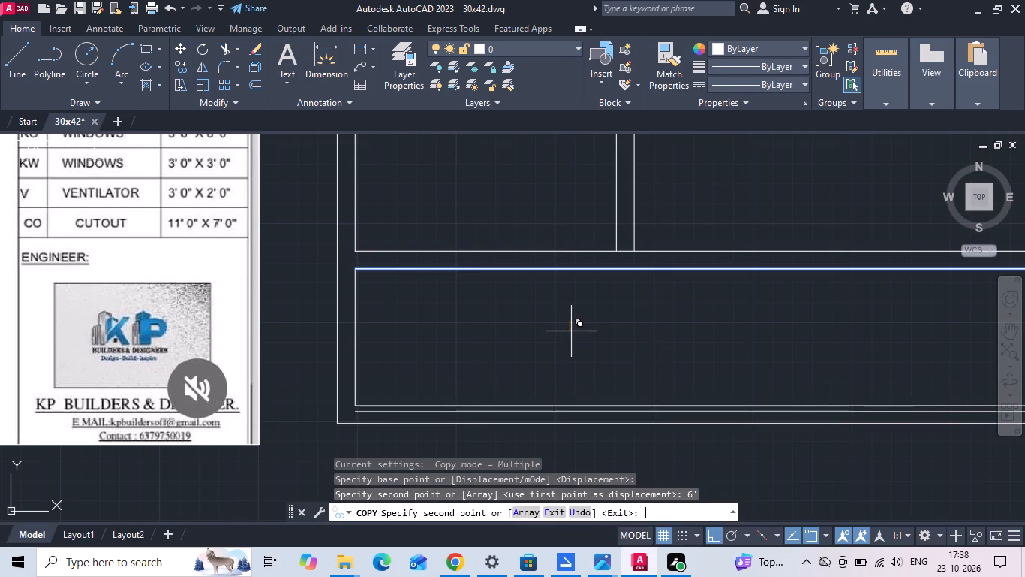
key("Escape")
Extend the left exterior wall's inner line down to the copied line.
type("ex")
key("space")
middle_click_drag(413, 379, 404, 366)
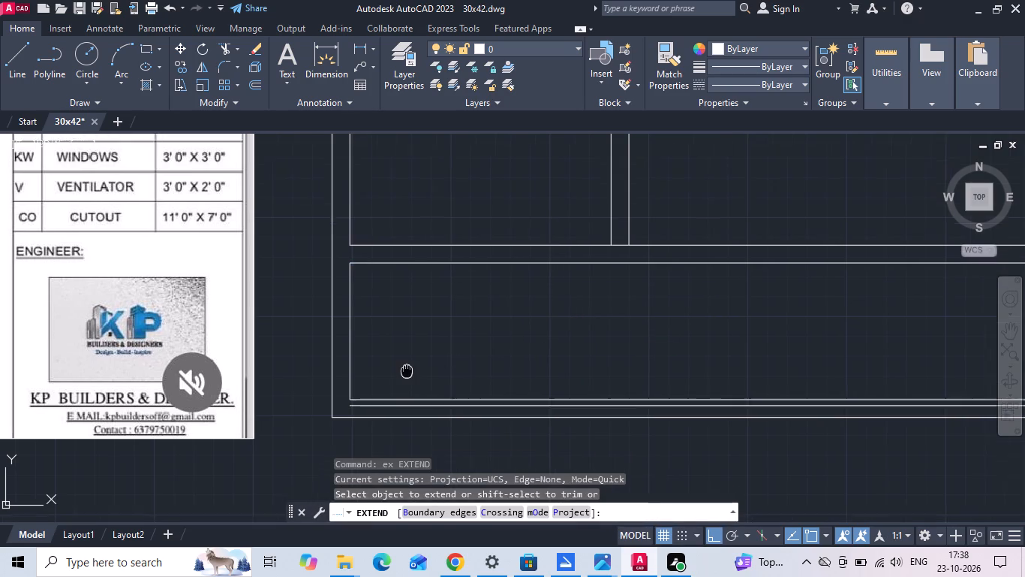
middle_click_drag(404, 366, 404, 326)
scroll(356, 354, "up", 1)
left_click(337, 337)
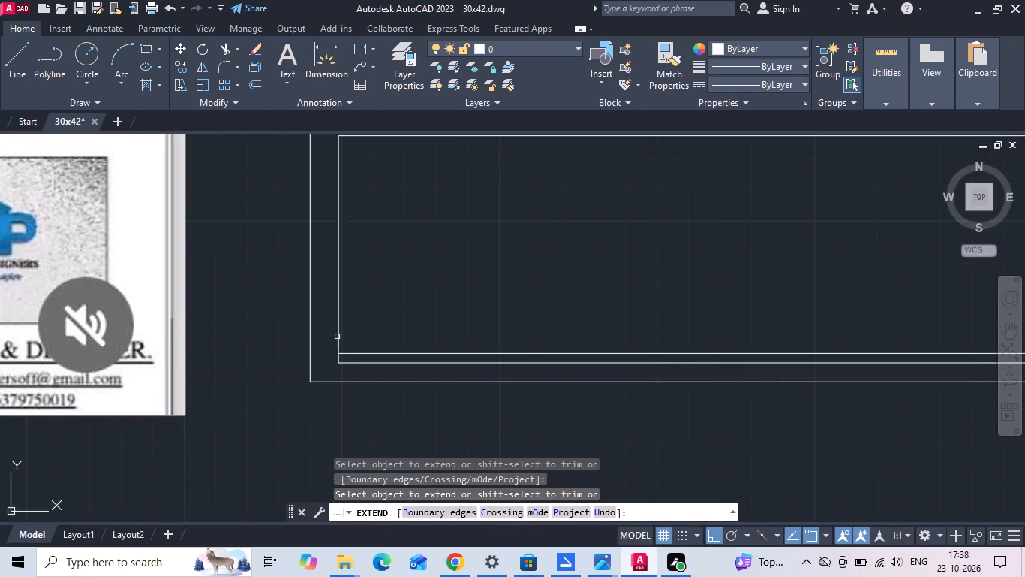
key("Escape")
Delete the upper of the two closely spaced horizontal lines just above the bottom exterior wall.
left_click(387, 351)
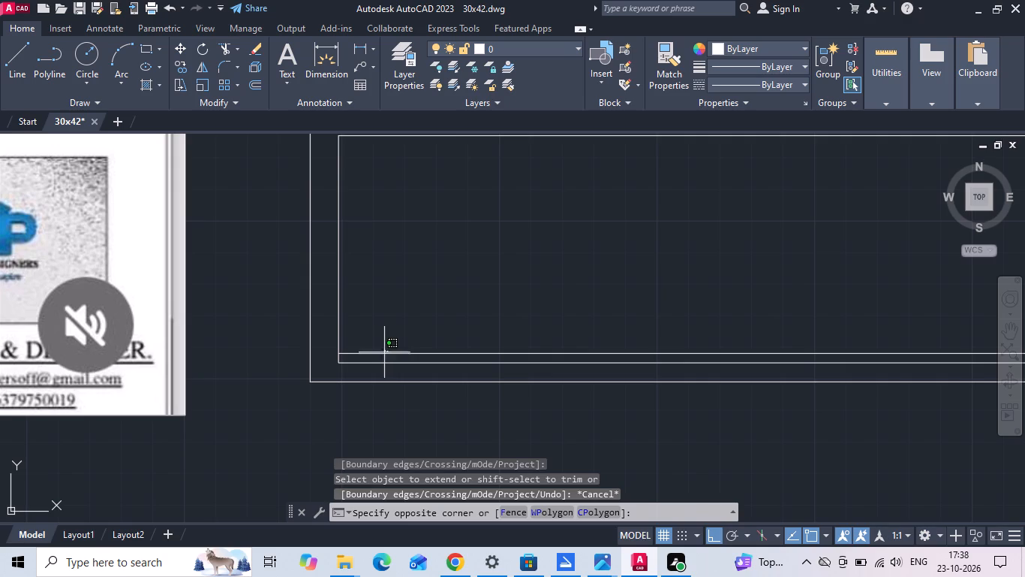
left_click(380, 355)
key("Delete")
Offset the left wall's inner line and the full-width wall's lower line 3' into the staircase area.
scroll(498, 324, "down", 2)
type("o 3'")
key("Return")
left_click_drag(436, 311, 447, 307)
left_click(504, 286)
left_click_drag(495, 252, 494, 258)
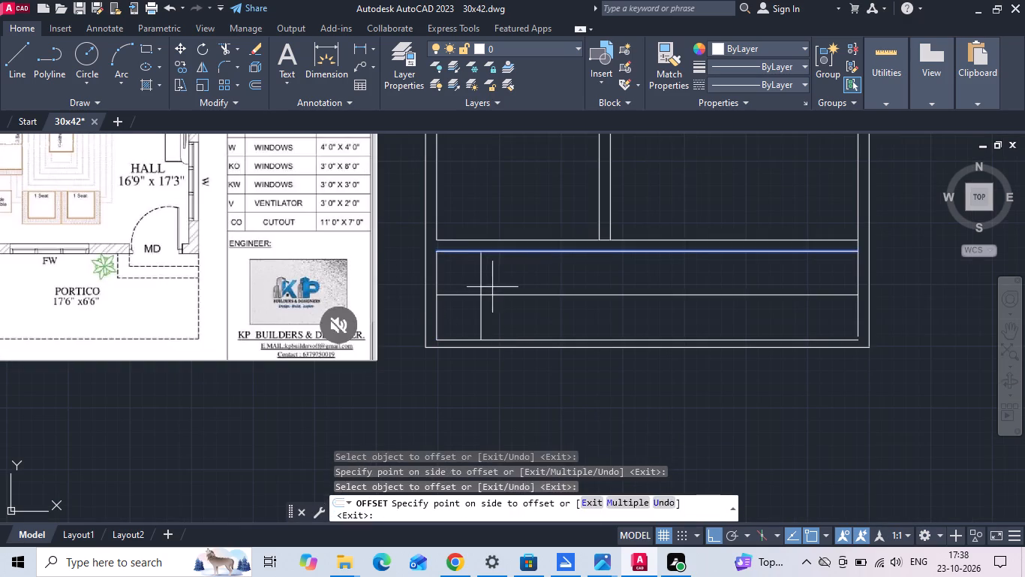
left_click(492, 287)
scroll(660, 294, "down", 2)
key("Escape")
Copy the vertical stair line to the right at distances of 10, 20, 30, 40, 50, 60, 70 and 80 inches.
scroll(329, 306, "up", 2)
scroll(390, 263, "up", 1)
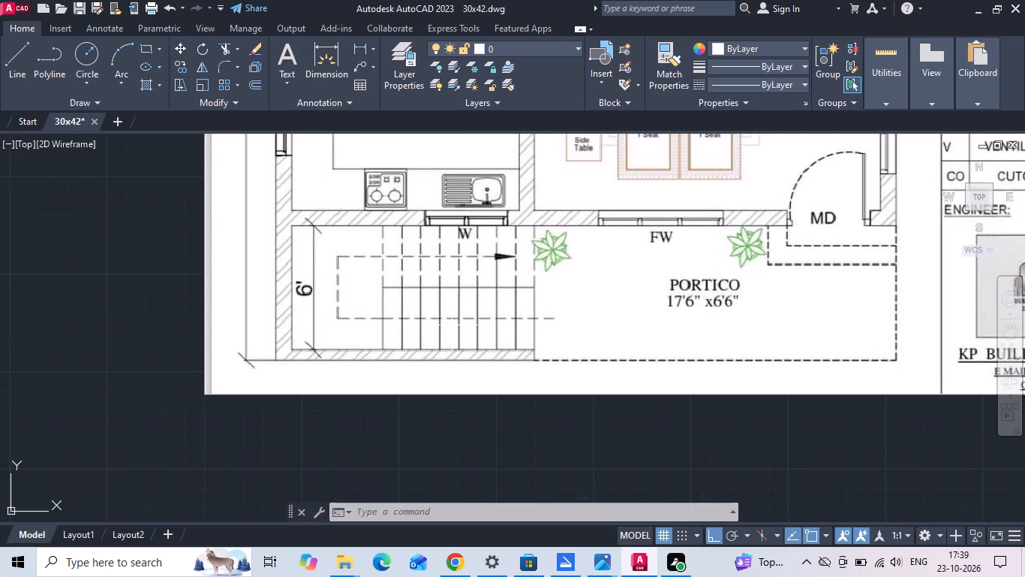
scroll(276, 283, "down", 2)
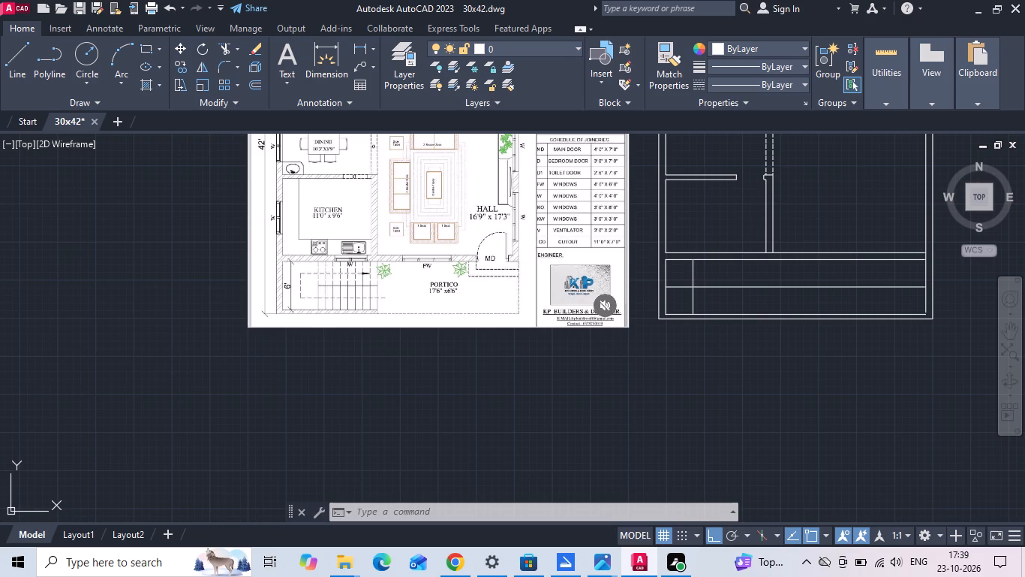
scroll(748, 289, "up", 2)
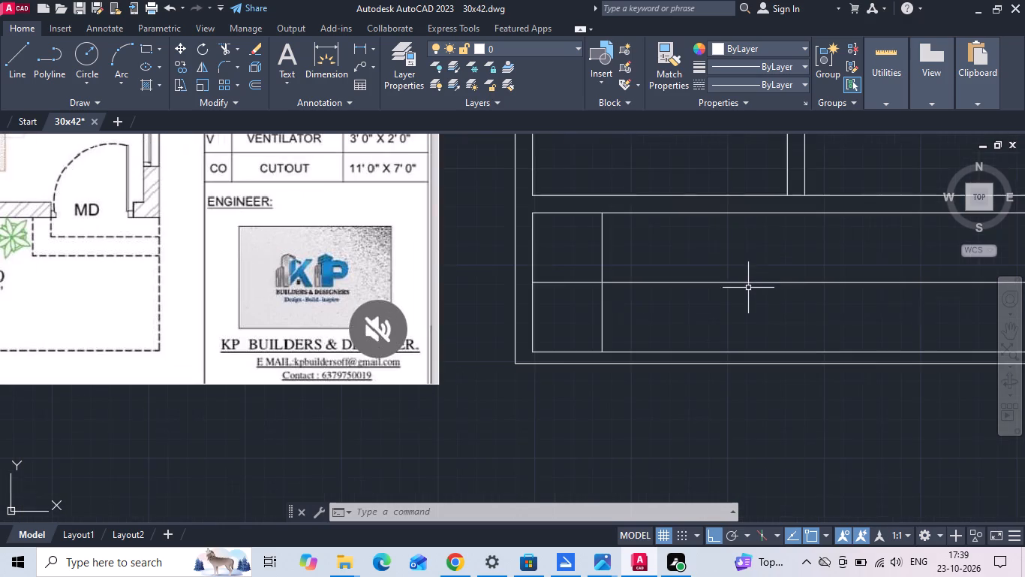
left_click_drag(627, 307, 590, 328)
left_click(559, 331)
right_click(558, 329)
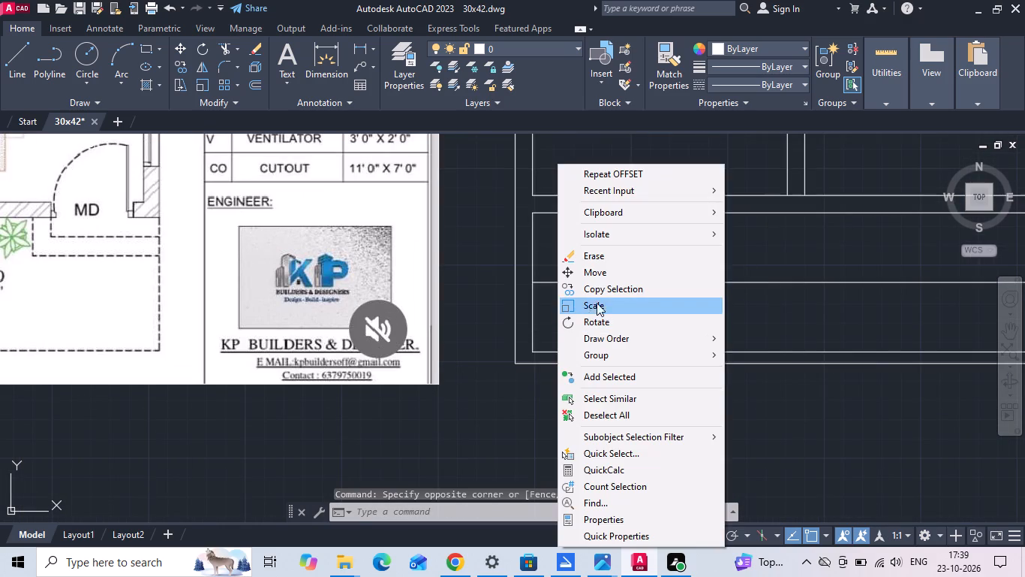
left_click(601, 294)
left_click_drag(666, 299, 701, 301)
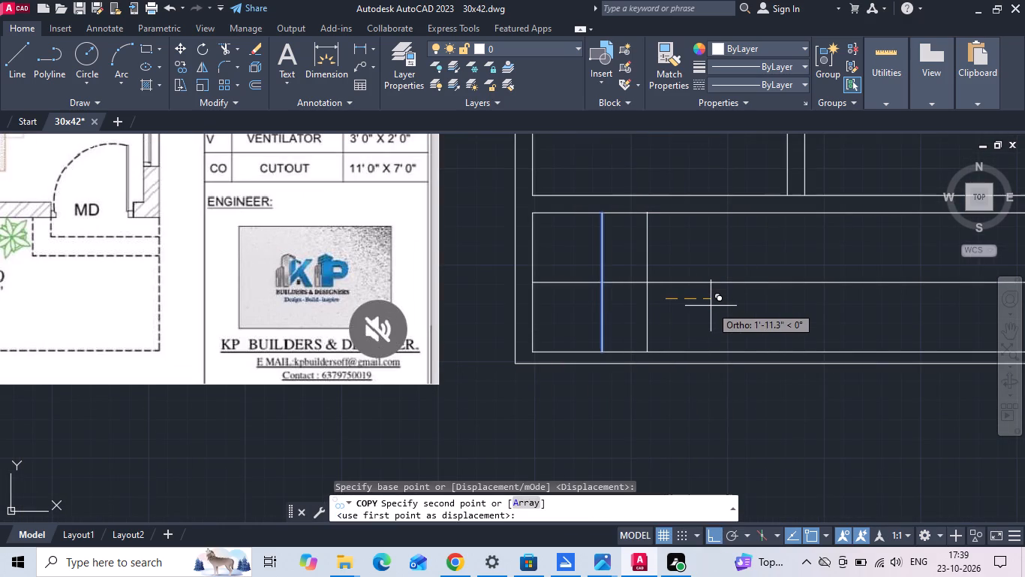
type("10")
key("Return")
key("backslash")
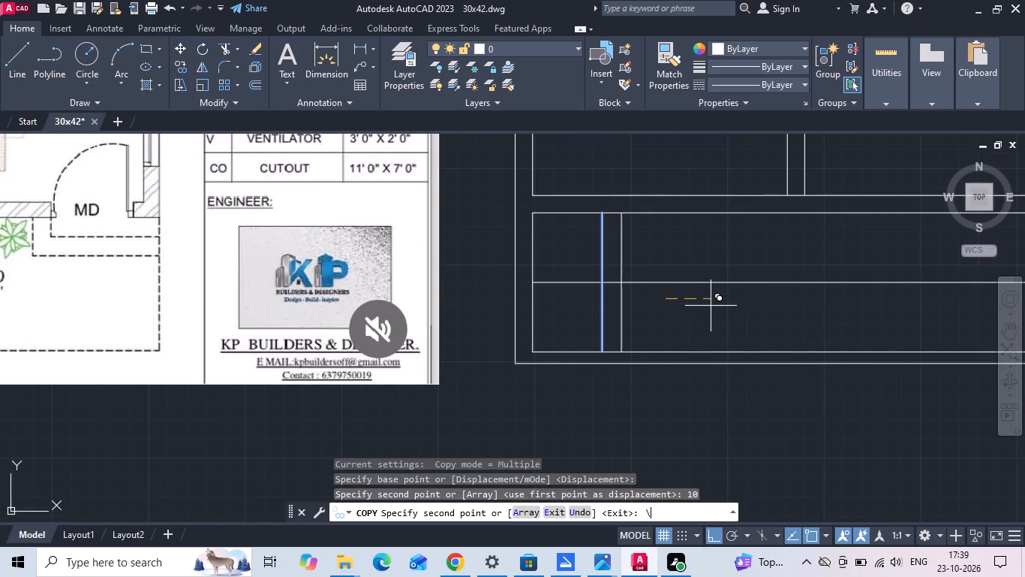
key("BackSpace")
type("20")
key("Return")
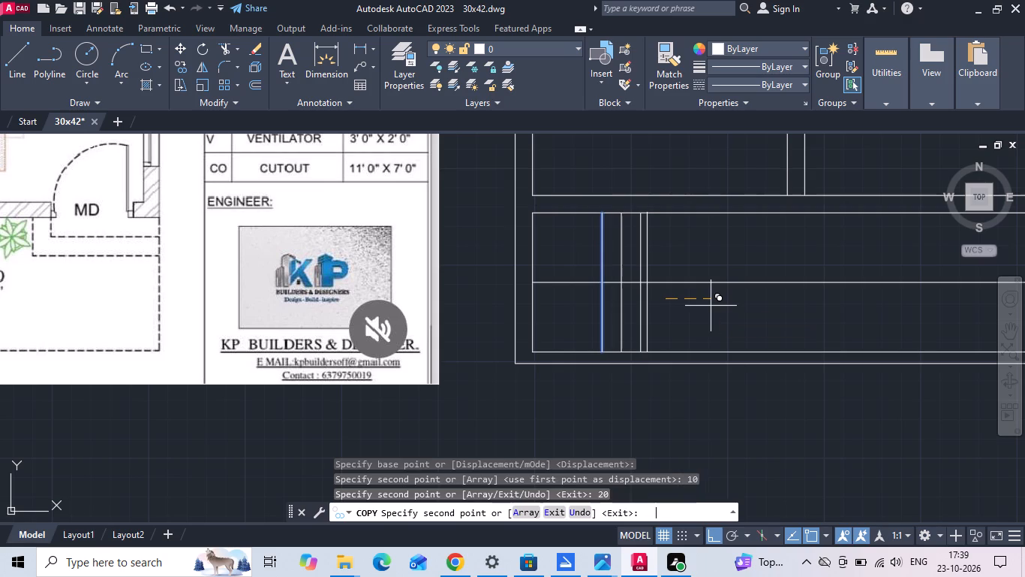
type("30")
key("Return")
type("40")
key("Return")
type("50")
key("Return")
type("60")
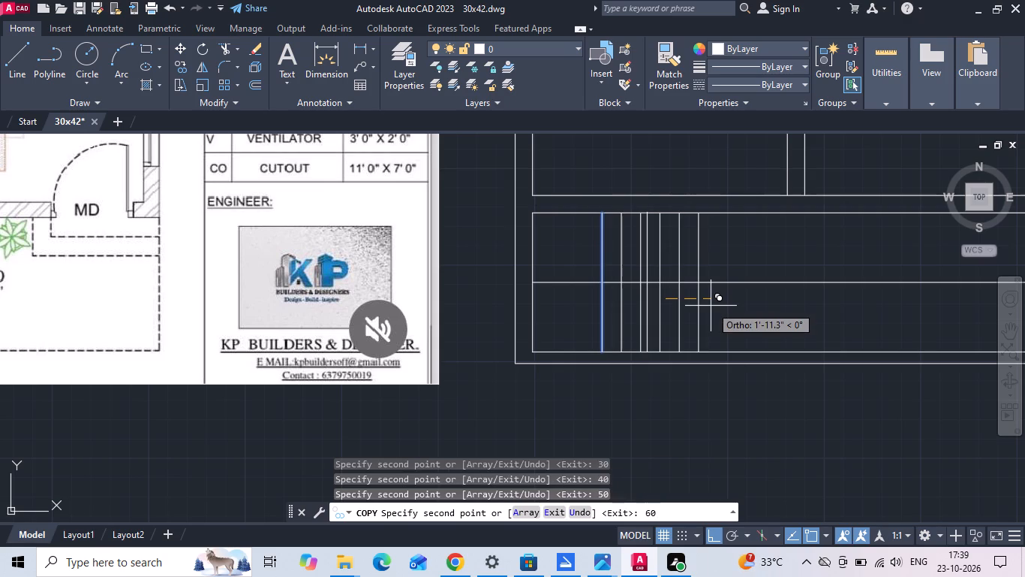
key("Return")
type("70")
key("Return")
type("80")
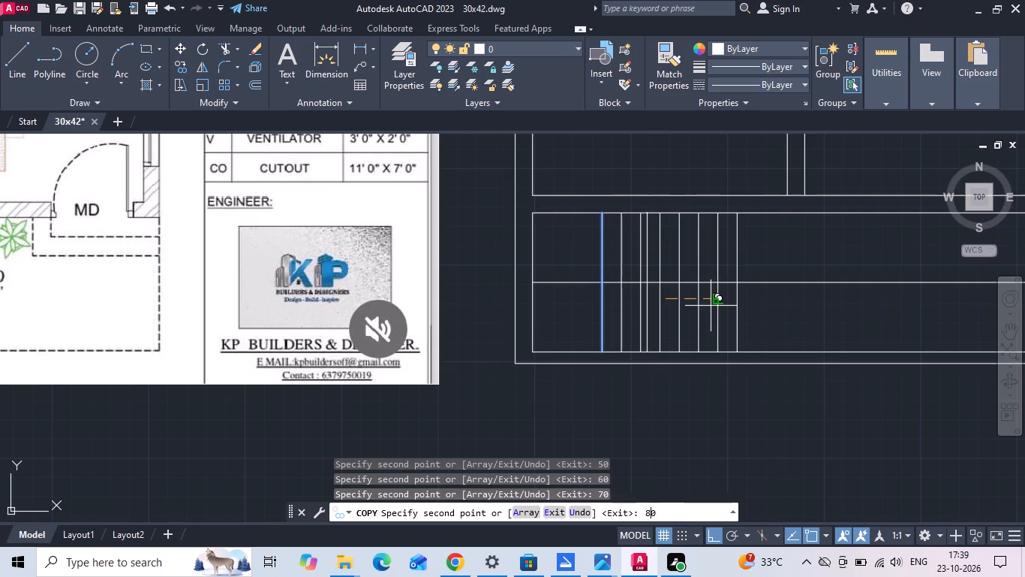
key("Return")
key("Escape")
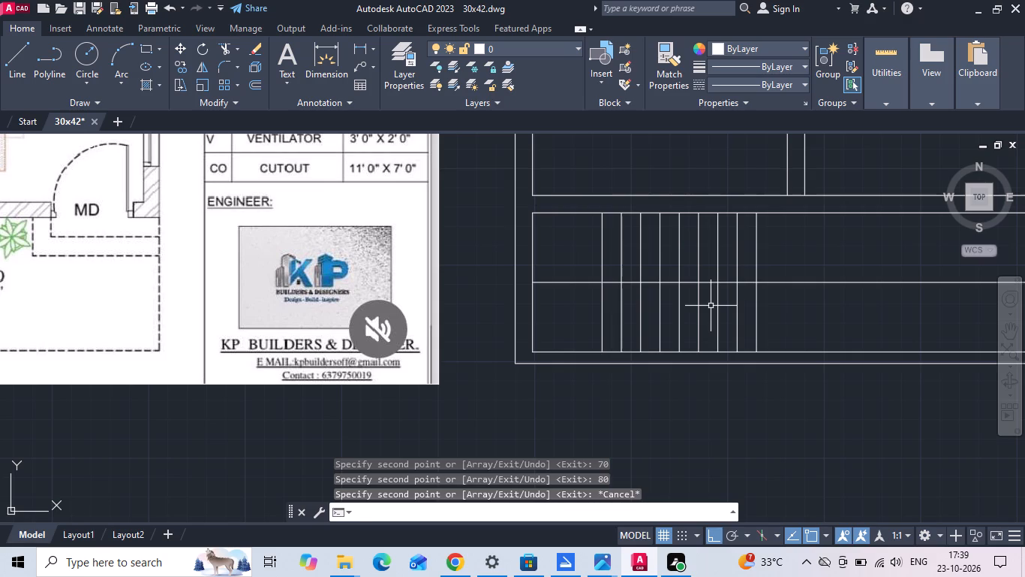
Trim the stair's horizontal centre line back to the first and last tread lines on both sides.
type("tr")
key("space")
key("space")
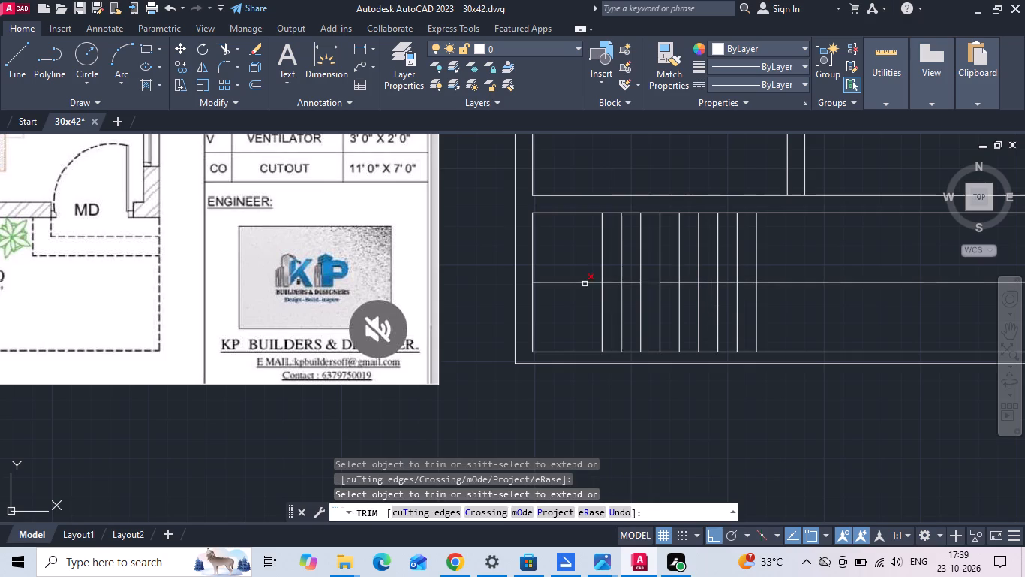
left_click(583, 284)
left_click(780, 285)
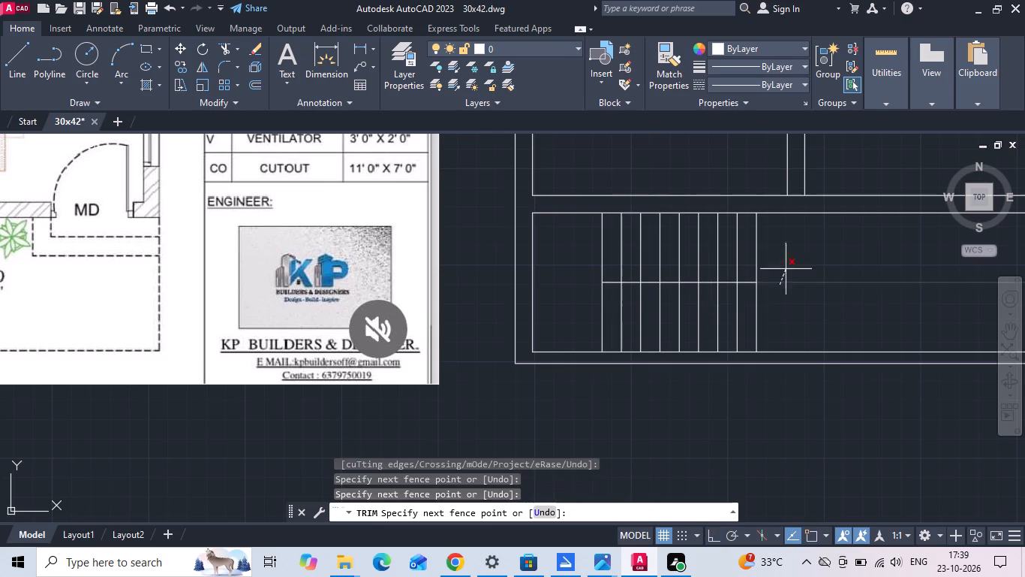
left_click(788, 261)
scroll(804, 275, "down", 1)
key("Escape")
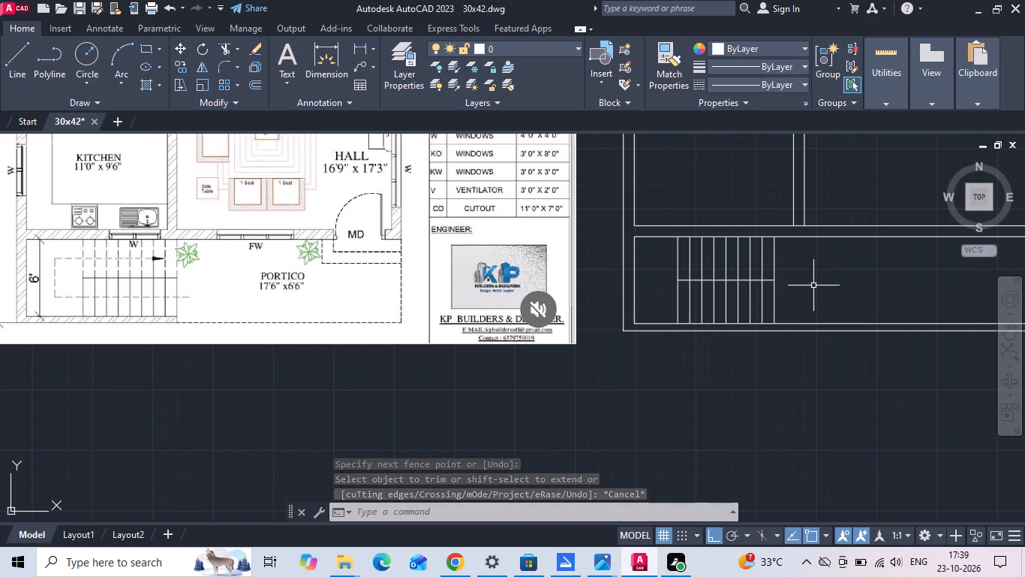
Extend the kitchen-hall divider's hall-side line down to the lower line of the full-width wall.
middle_click_drag(819, 307, 822, 317)
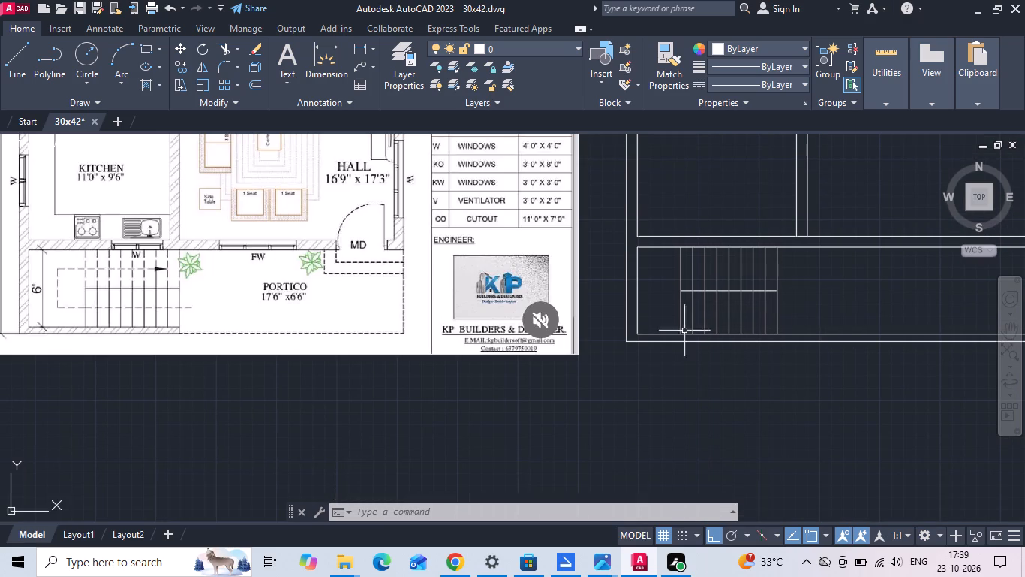
scroll(62, 304, "up", 1)
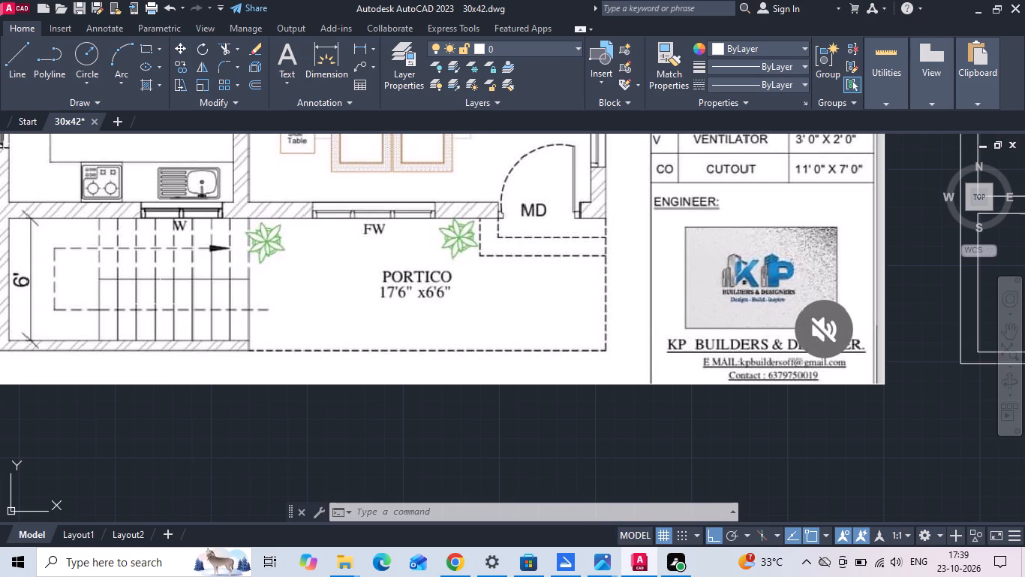
scroll(161, 303, "down", 1)
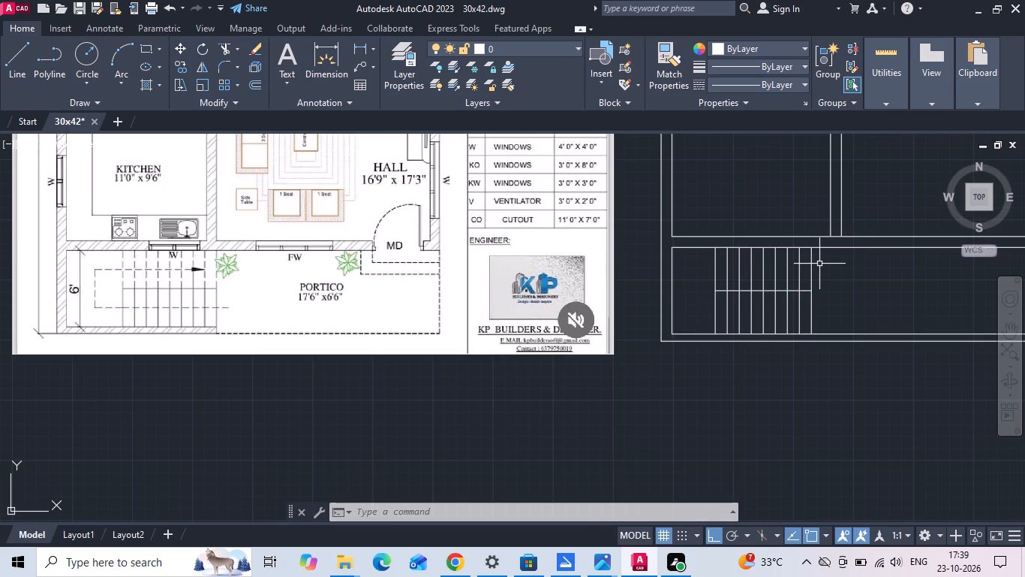
type("ex")
key("space")
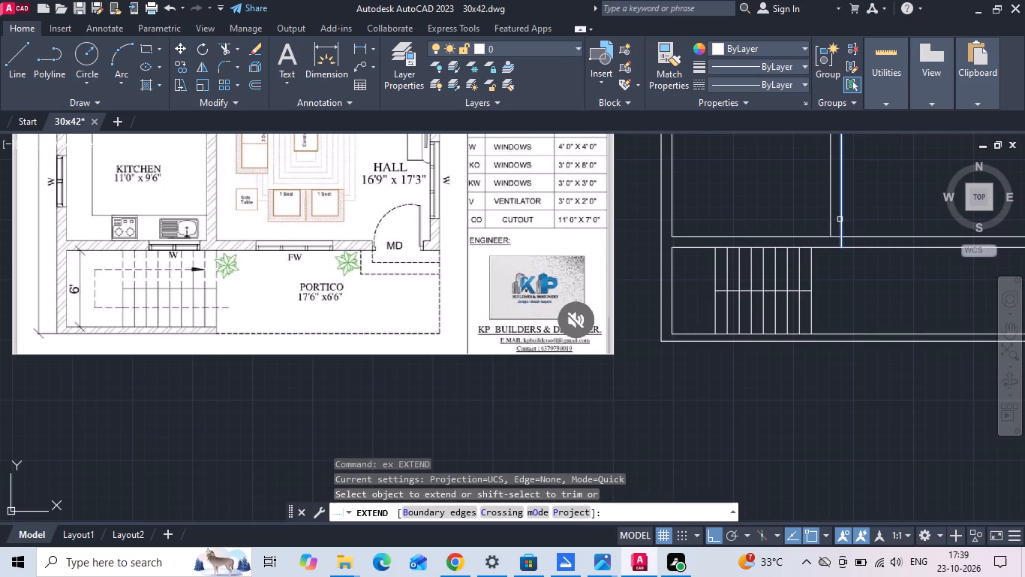
left_click(840, 219)
key("Escape")
Move all the stair lines right so the last tread line meets the end of the extended divider line.
middle_click_drag(828, 288, 690, 288)
scroll(688, 288, "up", 1)
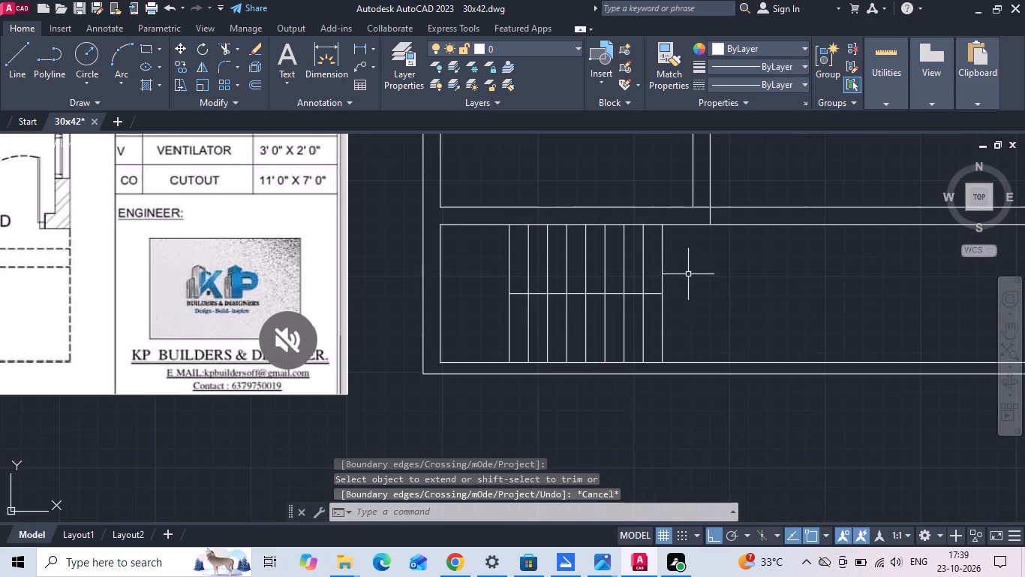
left_click_drag(687, 263, 678, 272)
left_click(488, 322)
right_click(484, 319)
left_click(525, 289)
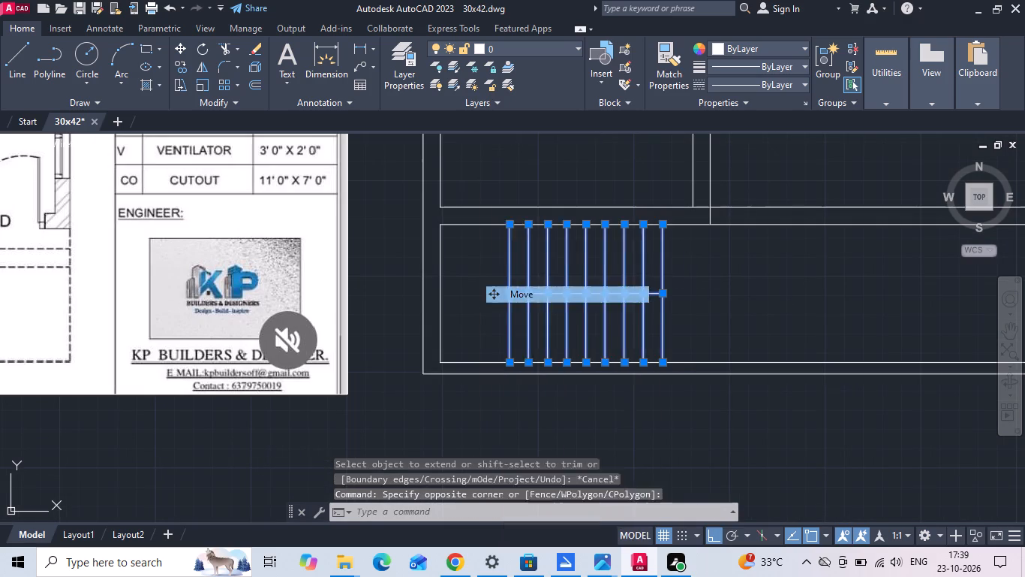
left_click(666, 226)
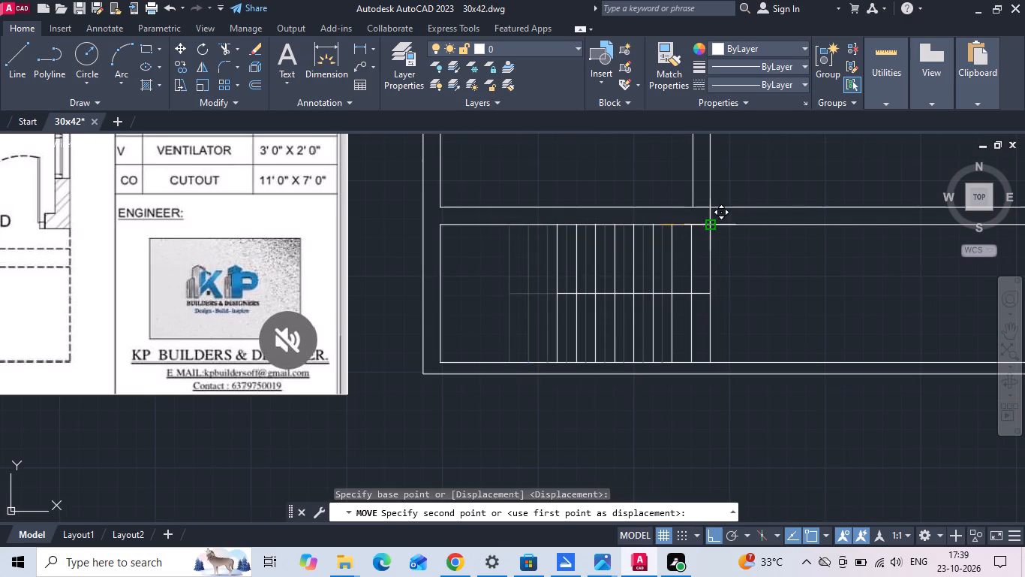
left_click(714, 223)
Trim the divider line's extension inside the full-width wall and the wall's upper line between the two divider lines.
key("t")
key("r")
key("space")
left_click(711, 217)
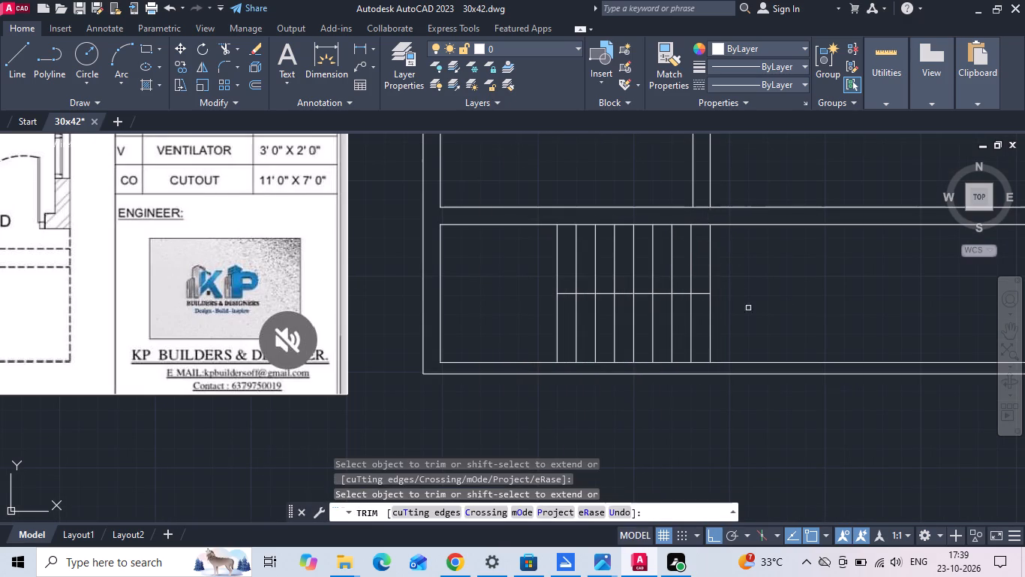
scroll(753, 316, "down", 2)
scroll(476, 388, "up", 1)
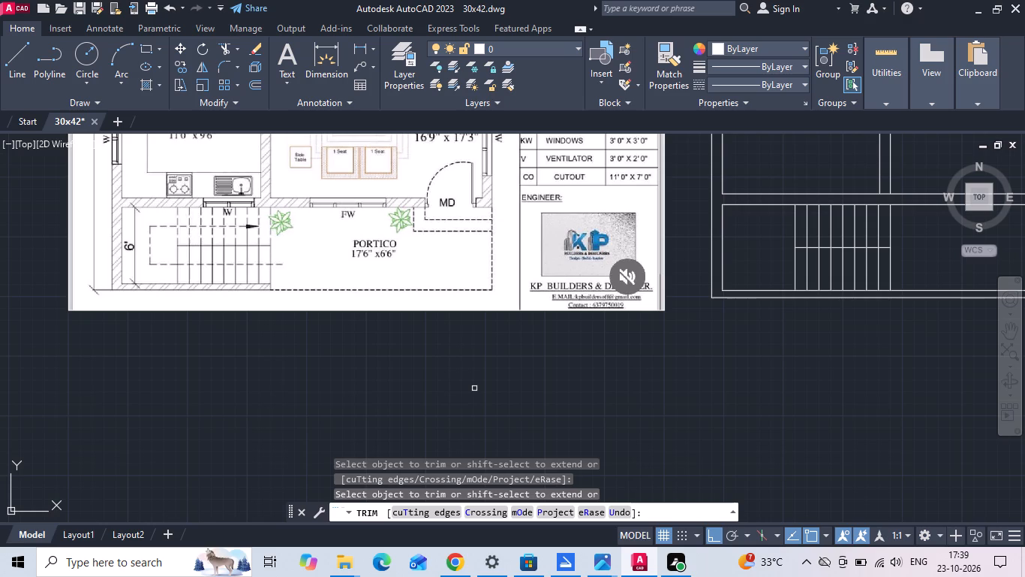
middle_click_drag(632, 355, 582, 382)
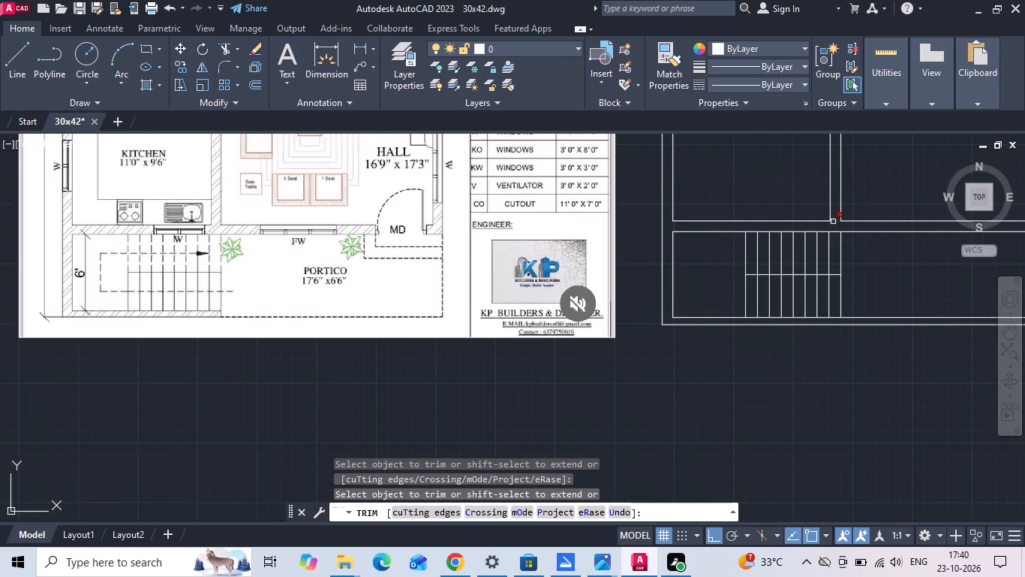
left_click(833, 222)
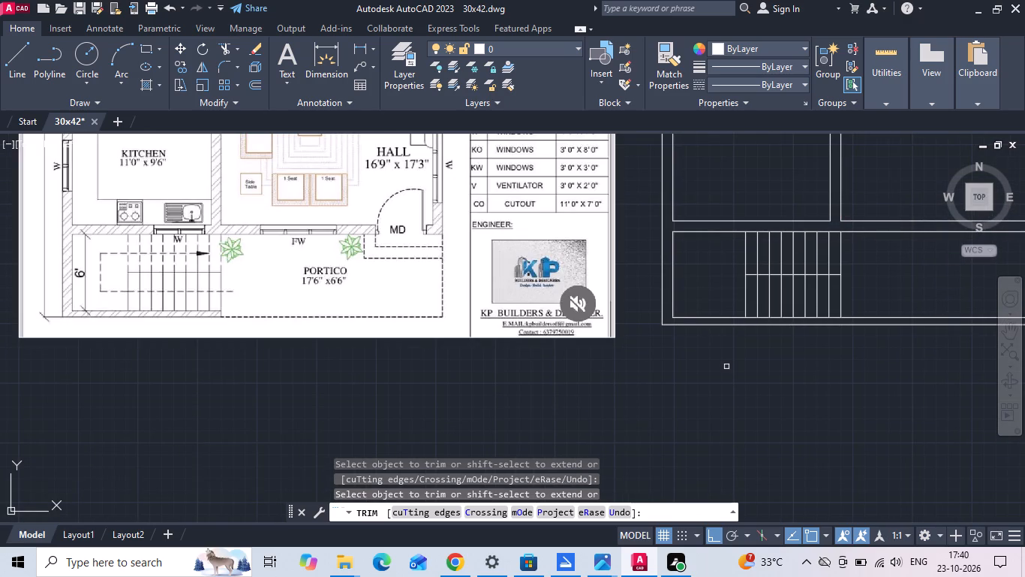
key("Escape")
Extend the last stair tread line down to the outer line of the bottom exterior wall.
type("ex")
key("space")
key("space")
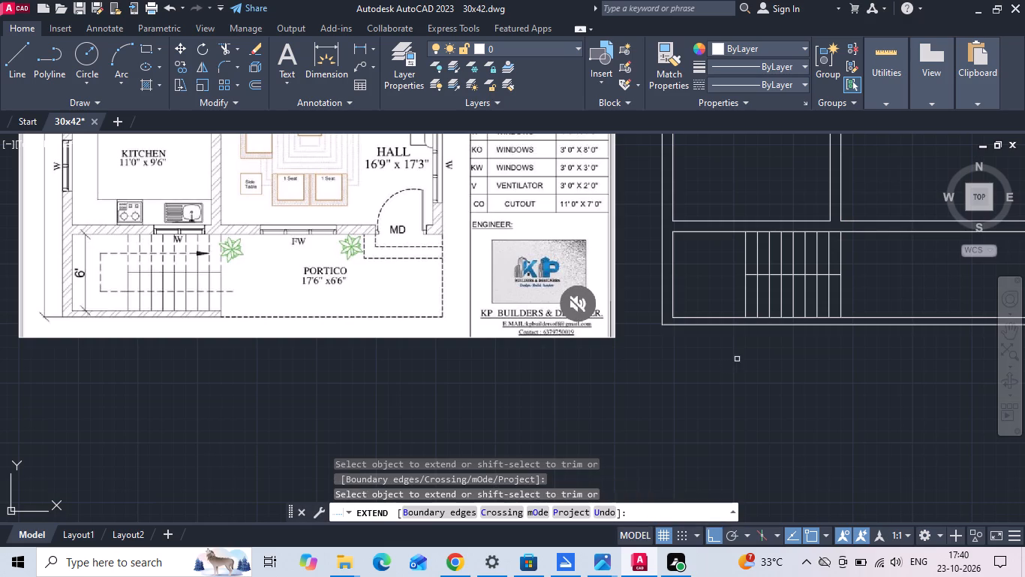
left_click(840, 306)
scroll(639, 384, "down", 1)
key("Escape")
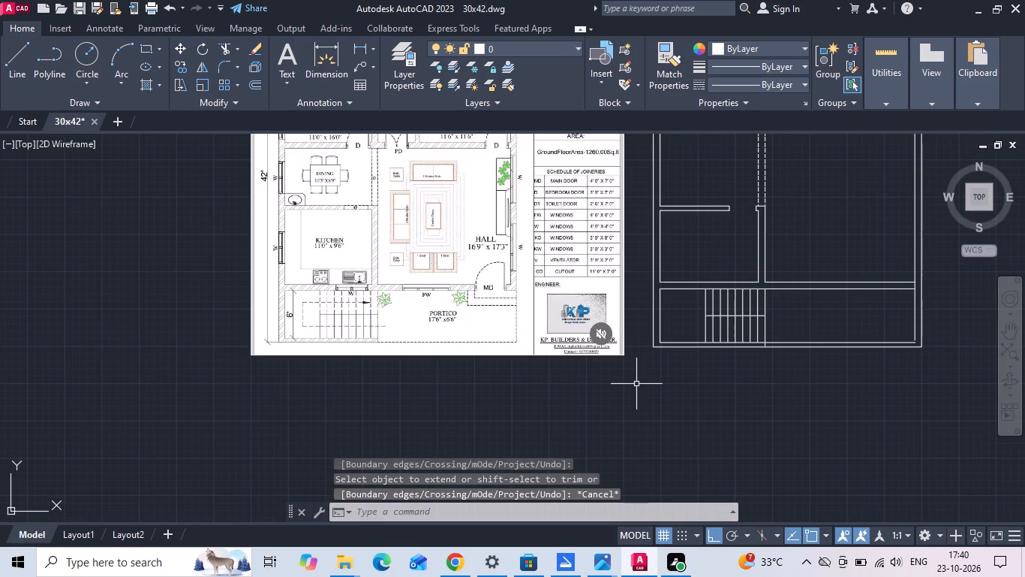
Extend the lower line of the full-width wall to the right exterior wall's outer line.
scroll(541, 355, "down", 1)
scroll(753, 307, "up", 1)
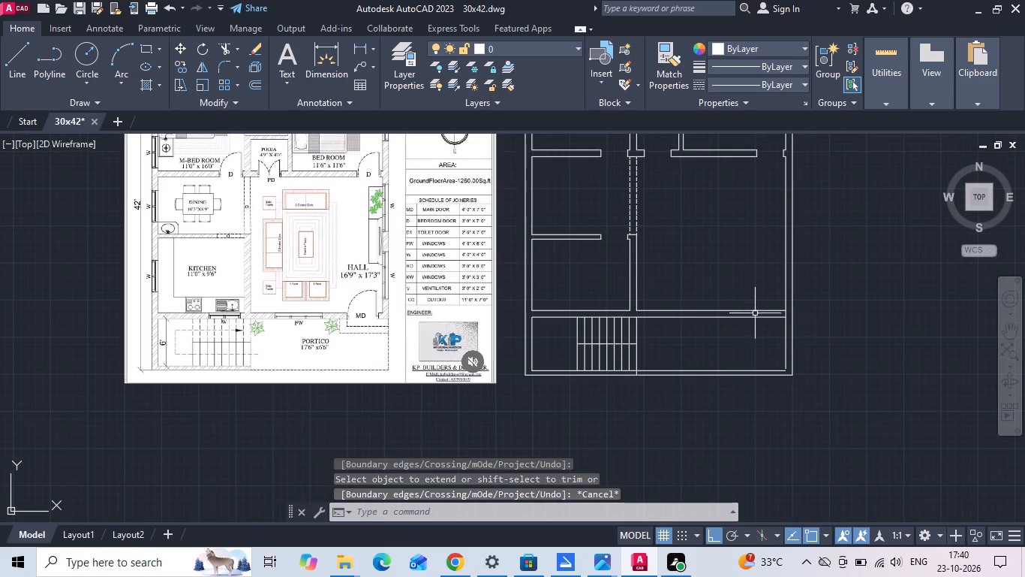
type("ex")
key("space")
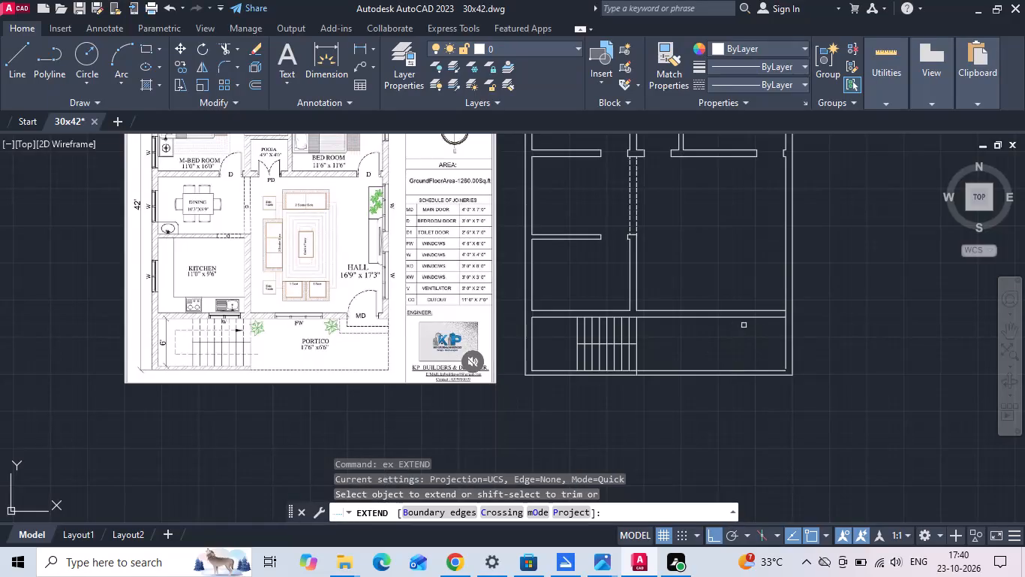
left_click(752, 316)
key("Escape")
Trim the inner lines of the right and bottom exterior walls around the portico, leaving only its outer edges.
type("tr")
key("space")
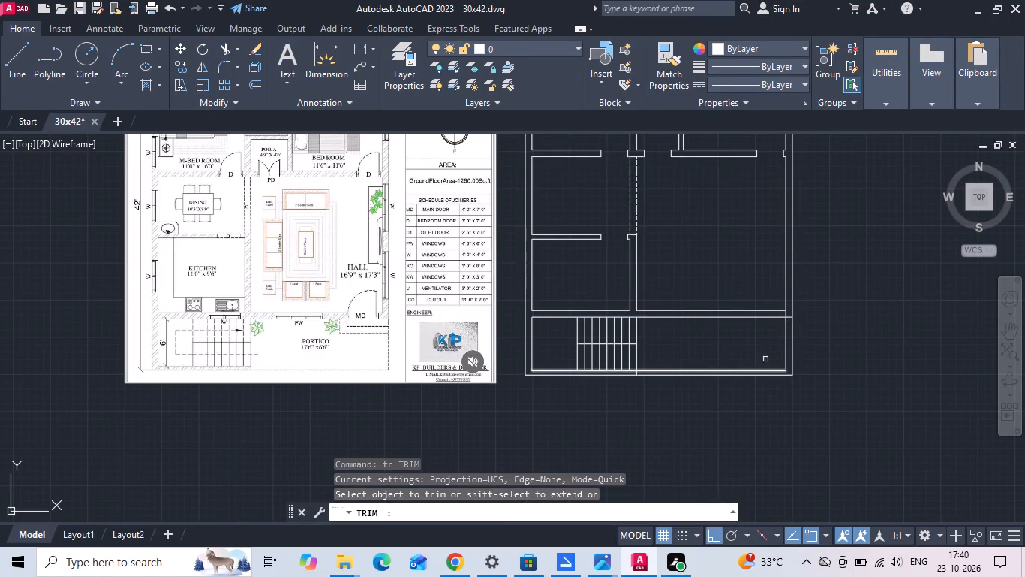
left_click(784, 340)
left_click(774, 370)
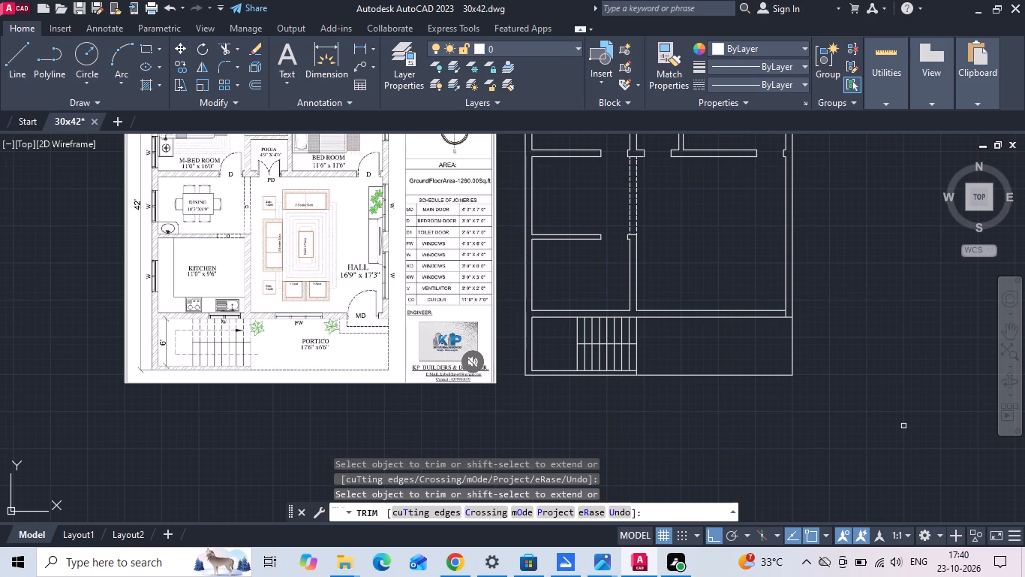
key("Escape")
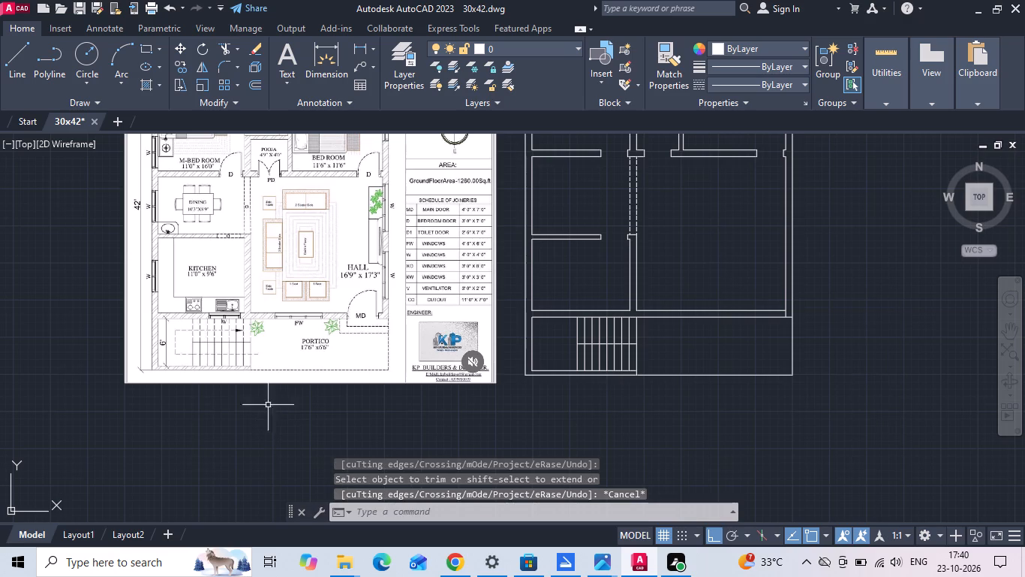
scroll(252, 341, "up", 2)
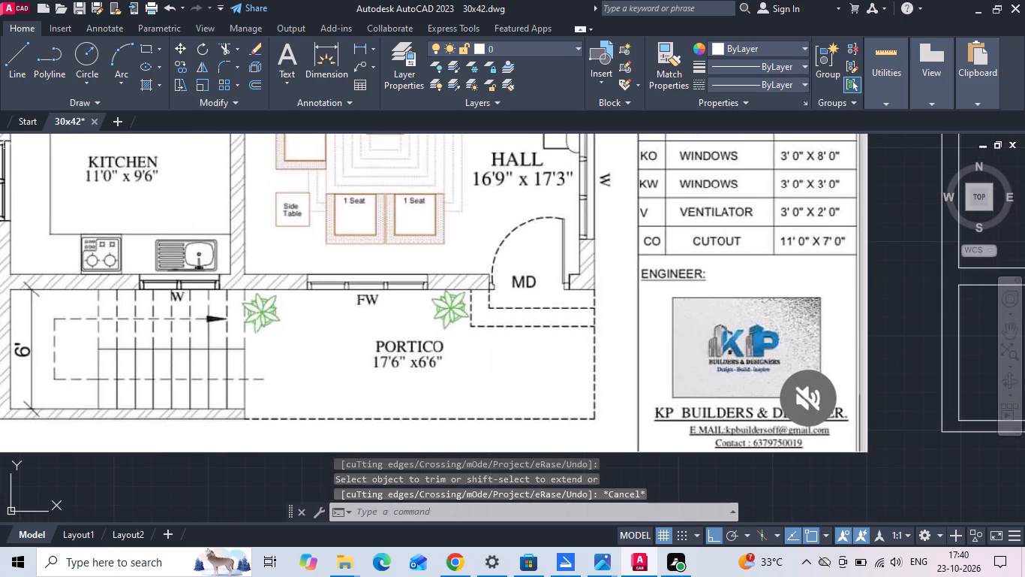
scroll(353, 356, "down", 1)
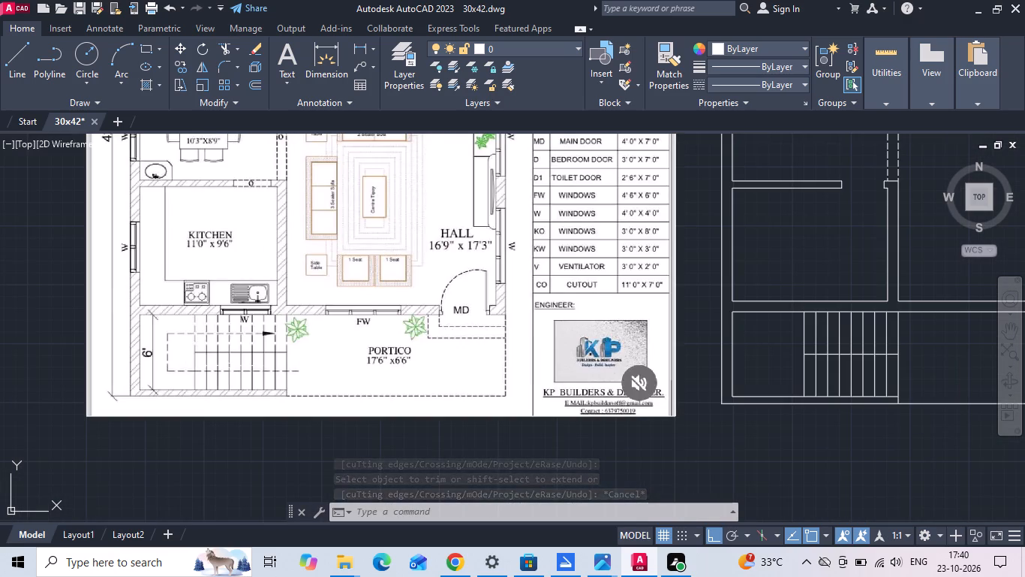
Trim the stair tread lines above the staircase's horizontal middle line.
scroll(230, 366, "up", 1)
scroll(117, 328, "down", 1)
scroll(940, 349, "up", 1)
type("tr")
key("space")
key("space")
left_click_drag(825, 301, 612, 321)
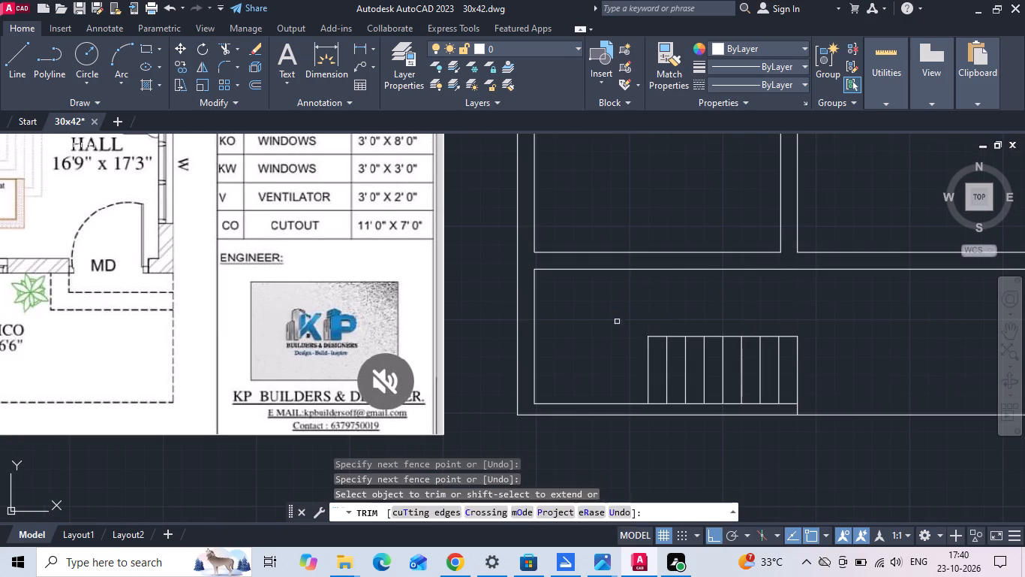
key("Escape")
Copy the lower flight's tread lines, including the end line, upward so they start at the staircase's middle line.
left_click_drag(783, 369, 761, 369)
left_click(631, 390)
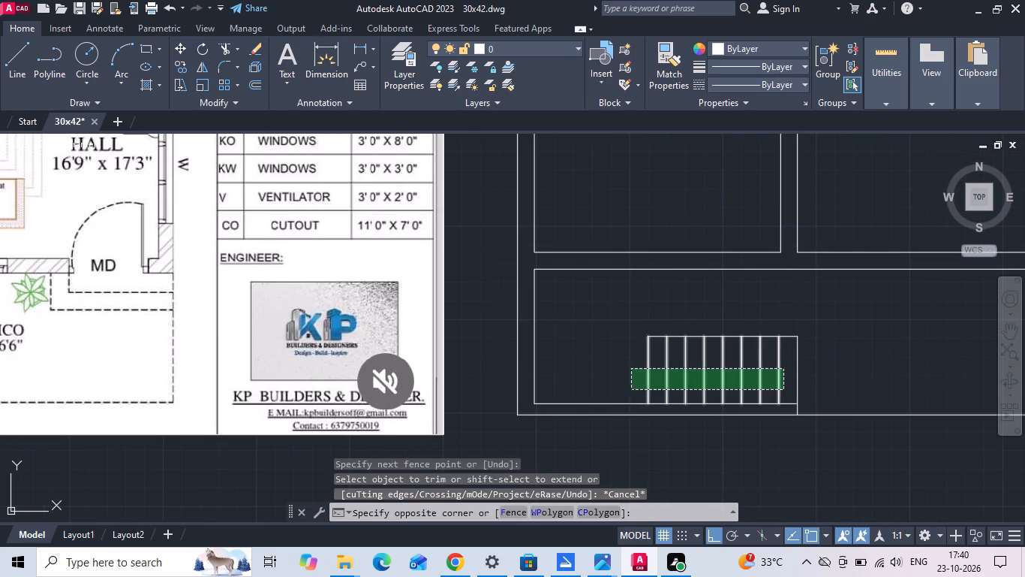
left_click(798, 356)
right_click(806, 299)
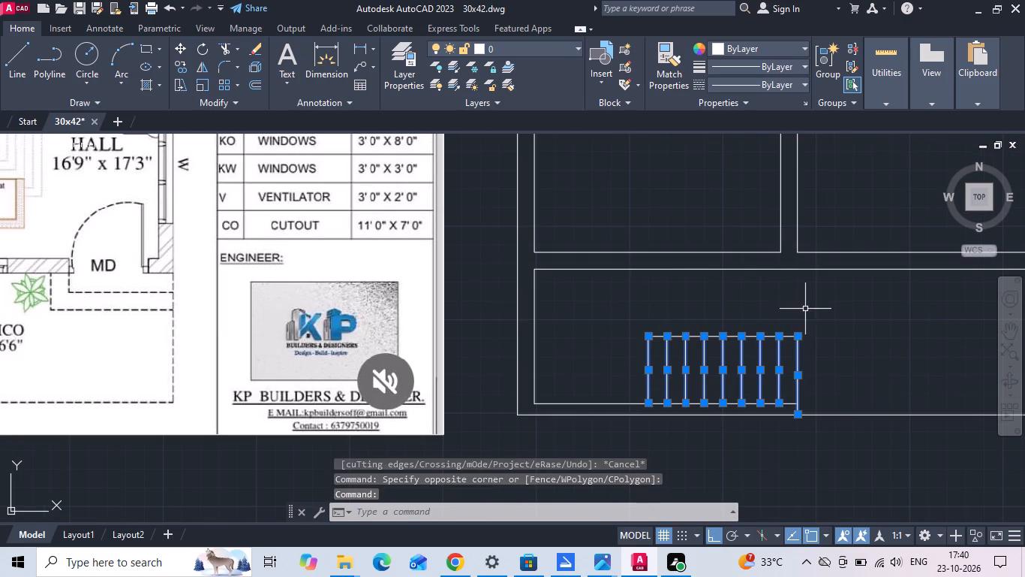
left_click(836, 316)
scroll(806, 413, "up", 1)
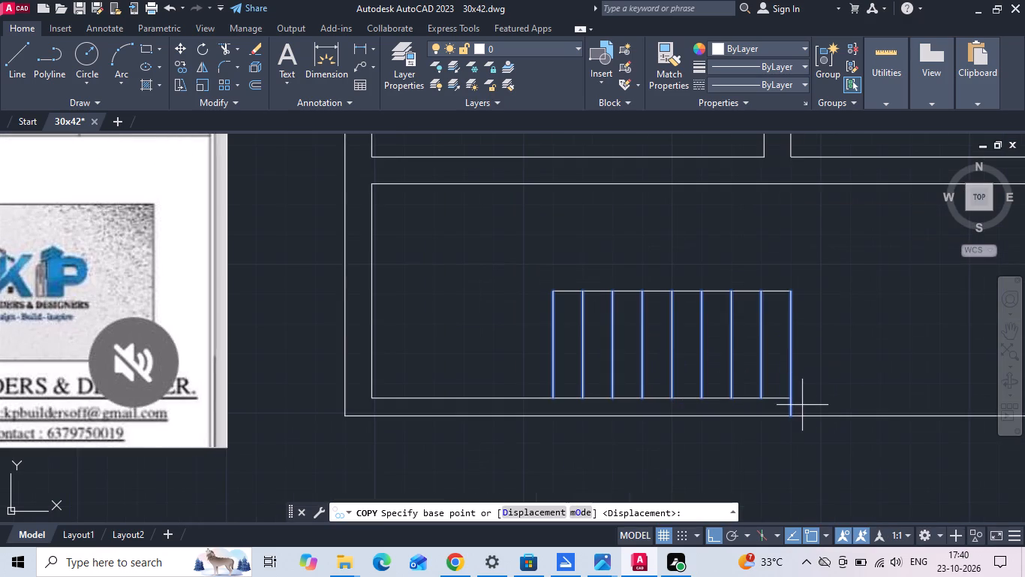
left_click(794, 397)
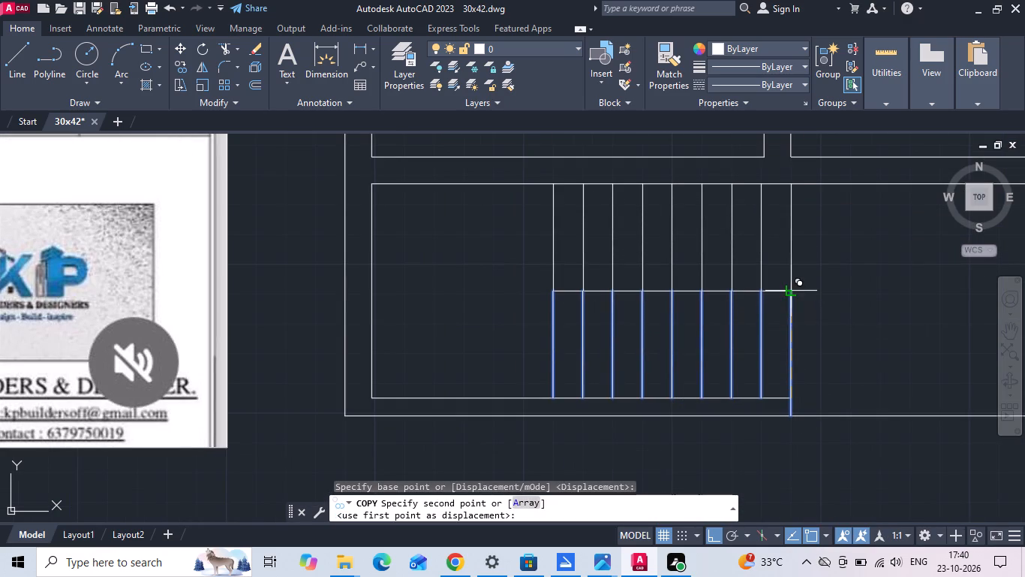
left_click(793, 294)
key("Escape")
Shorten the copied end tread line so its lower end meets the staircase's middle line.
left_click(792, 301)
scroll(792, 301, "up", 1)
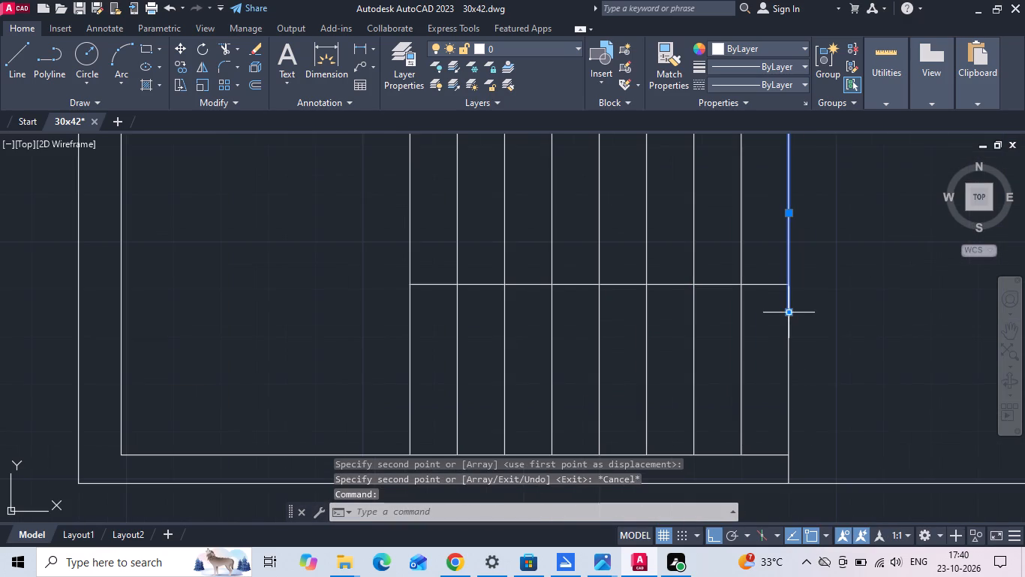
left_click(792, 313)
left_click(792, 286)
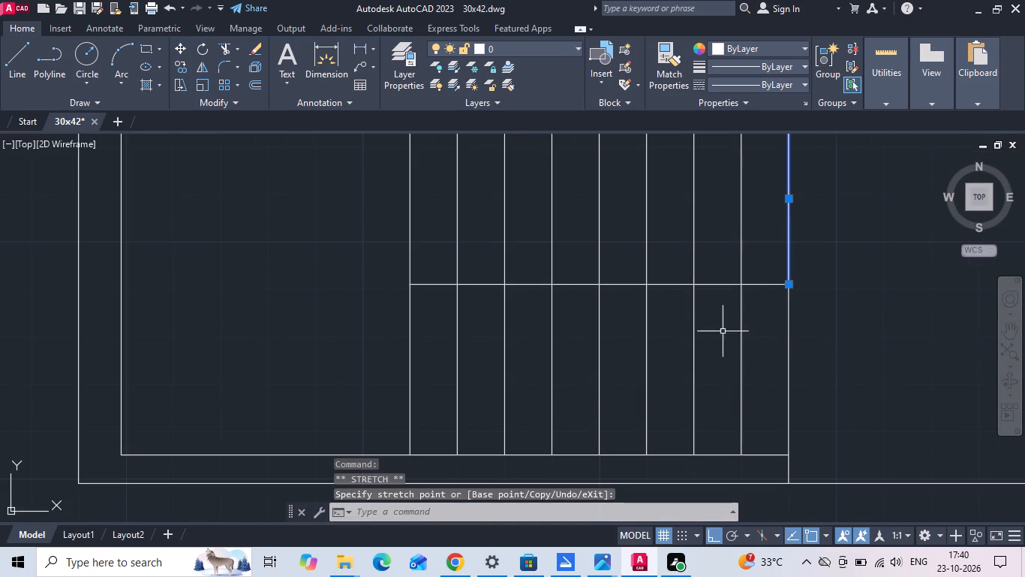
scroll(684, 358, "down", 2)
key("Escape")
Change the linetype of the upper flight's tread lines to ACAD_ISO02W100.
left_click_drag(758, 303, 737, 302)
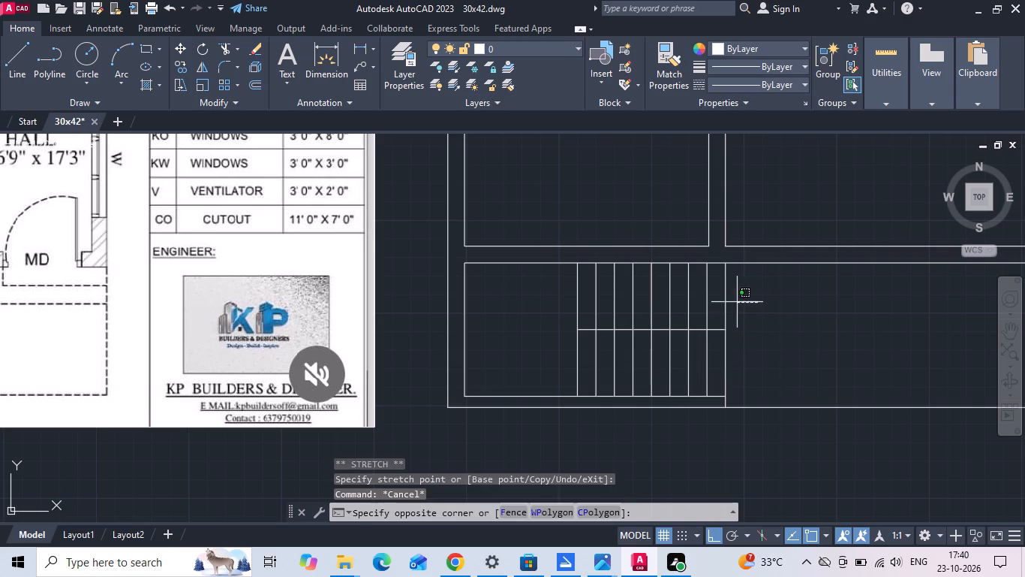
left_click(525, 301)
left_click(783, 83)
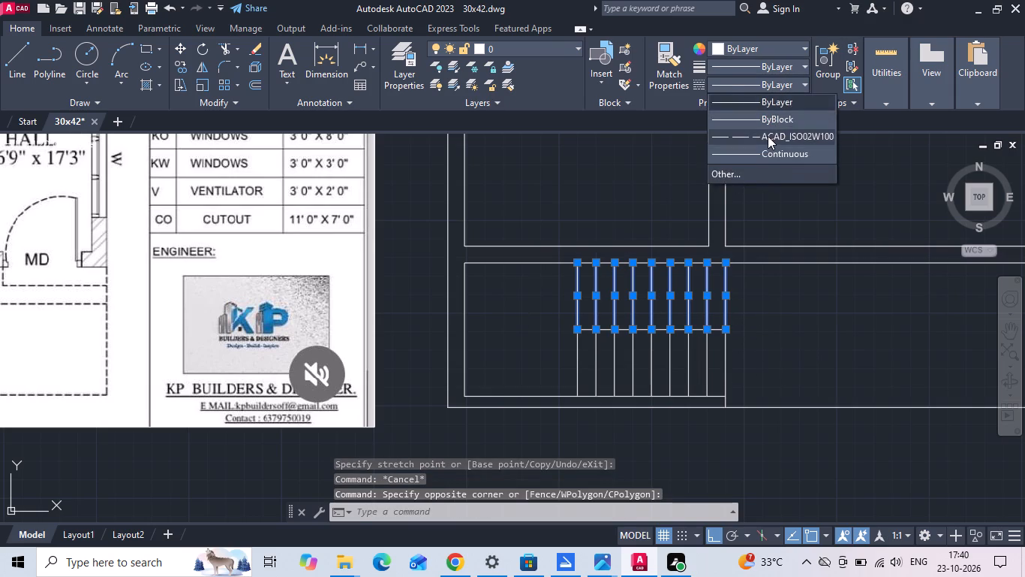
left_click(768, 136)
scroll(855, 302, "down", 1)
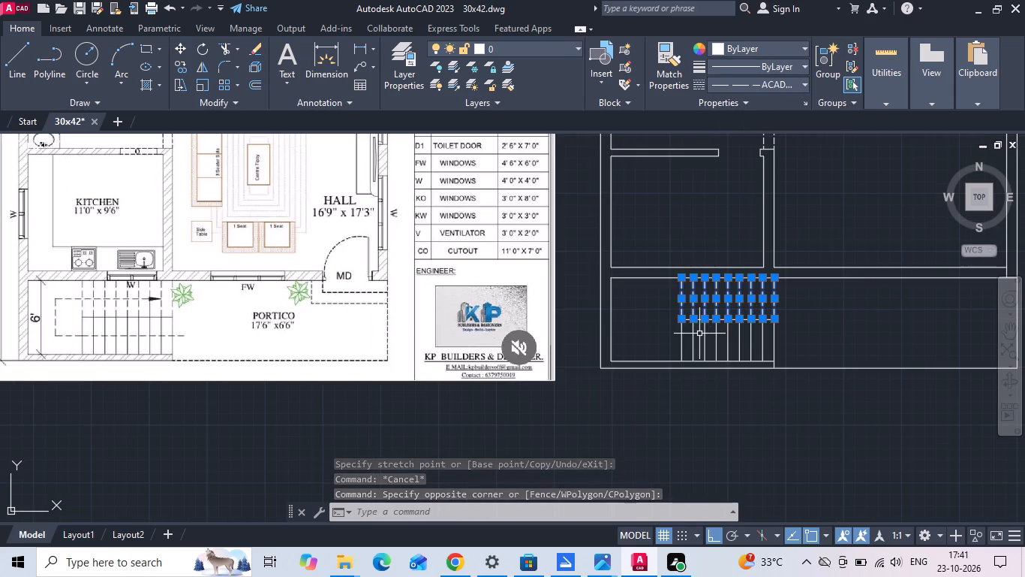
key("Escape")
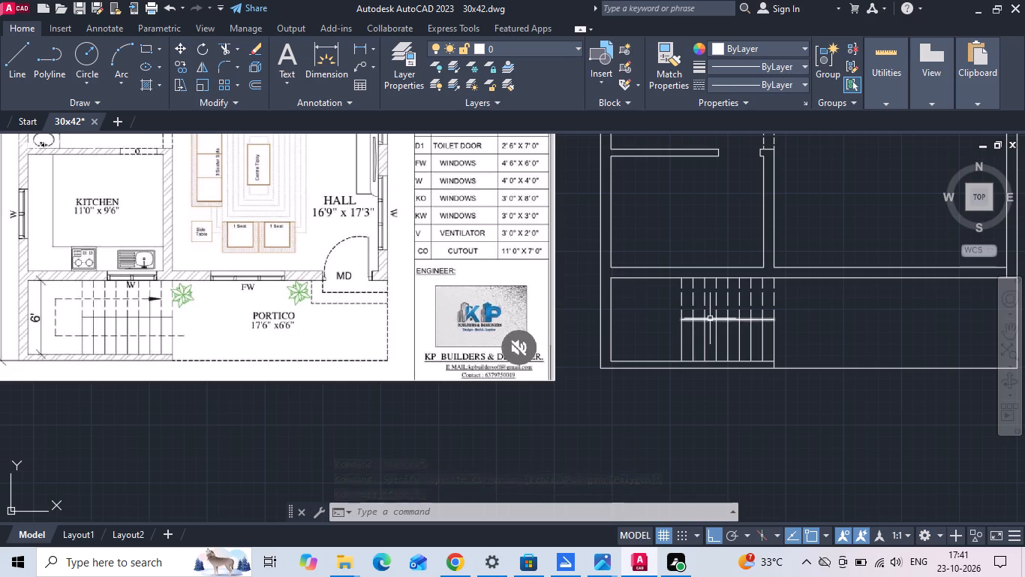
Draw a vertical line in the stair landing, starting midway along a temporary horizontal guide line, and erase the guide.
scroll(708, 319, "up", 1)
type("l")
key("space")
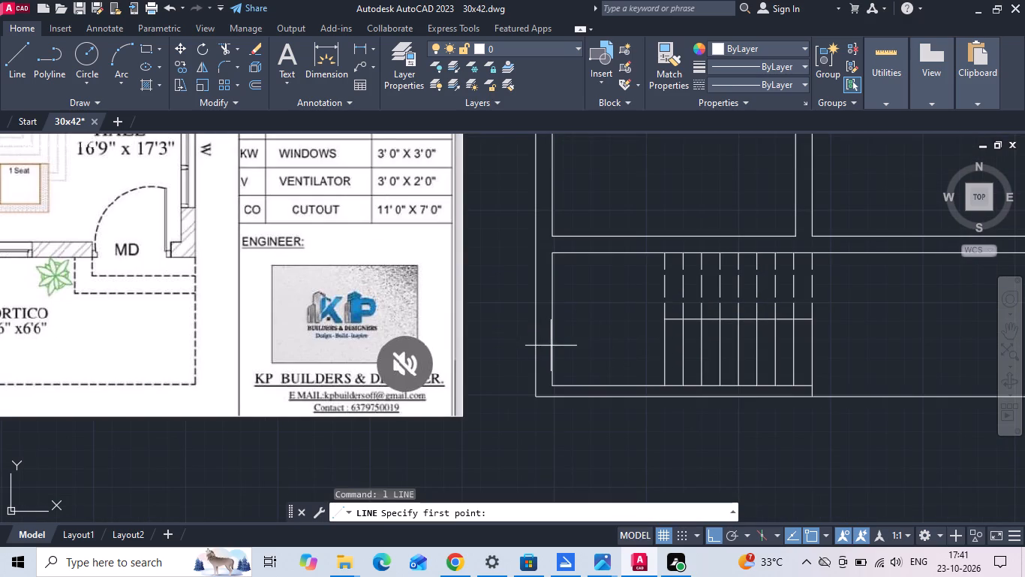
left_click_drag(558, 349, 571, 351)
left_click(664, 347)
key("space")
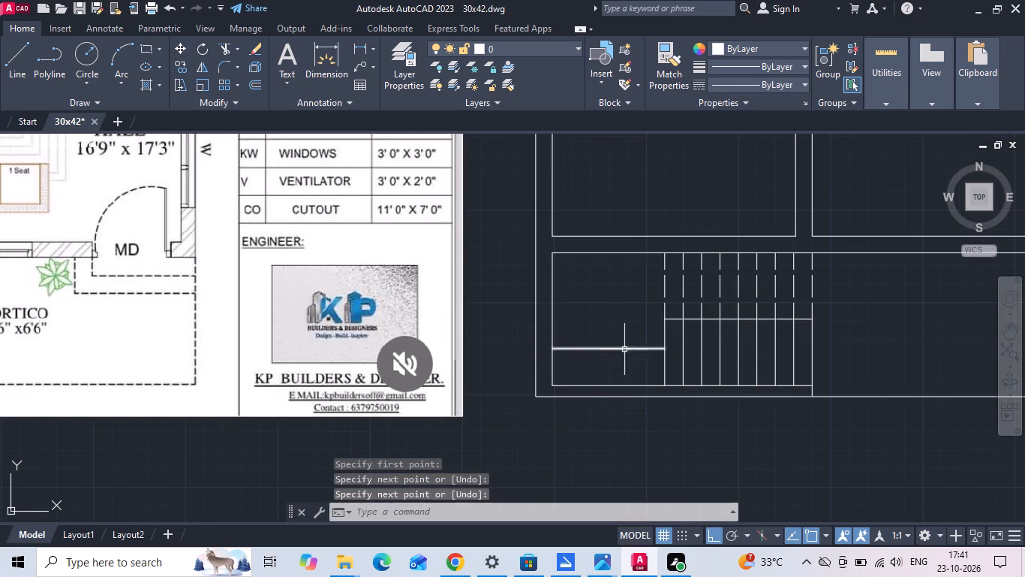
key("l")
key("space")
left_click_drag(609, 350, 616, 315)
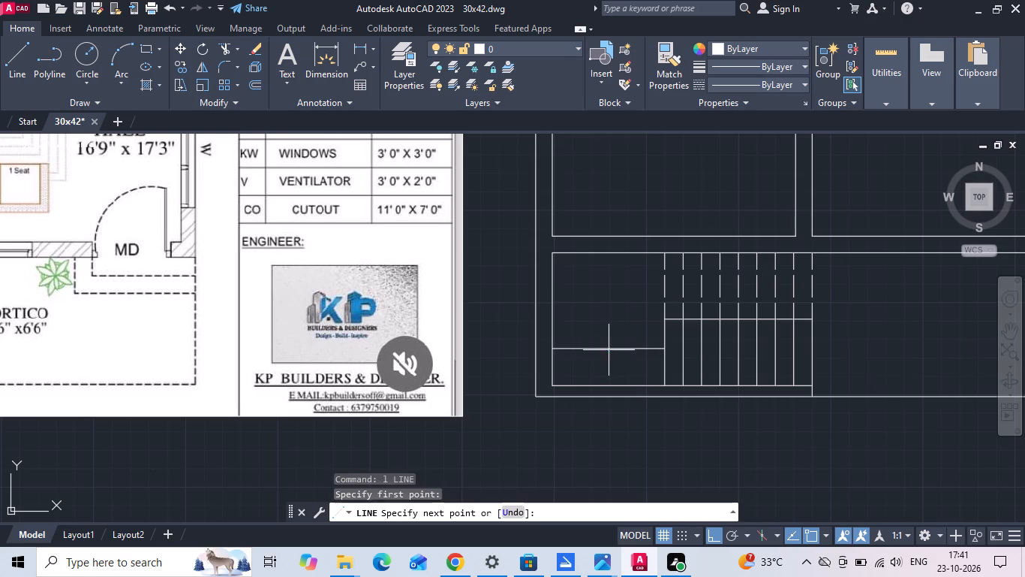
left_click(626, 282)
key("Escape")
left_click_drag(648, 326, 642, 340)
left_click(630, 361)
key("Delete")
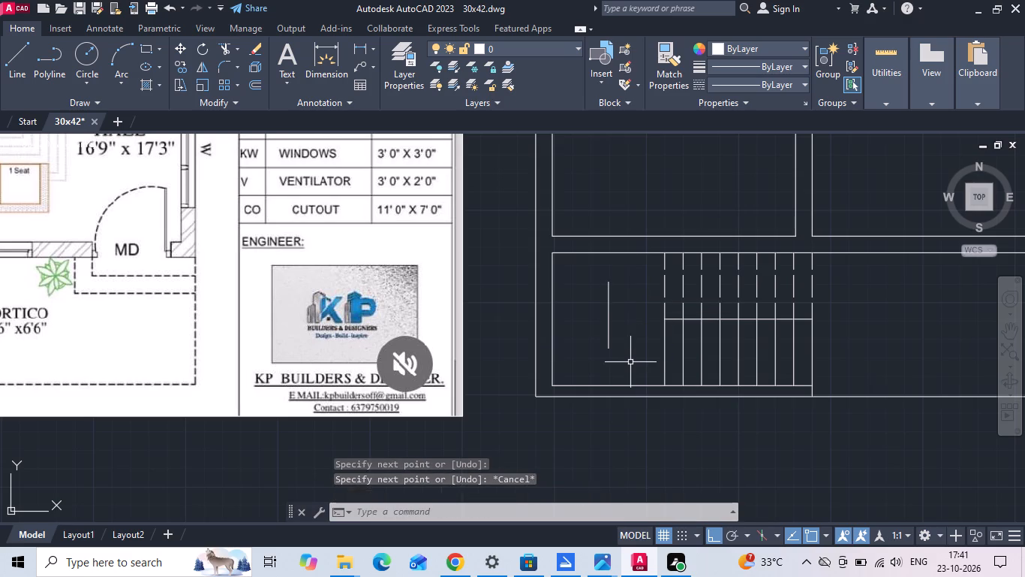
Draw a horizontal walking line through the lower flight from the second-last tread's midpoint past the landing's vertical line.
type("l")
key("space")
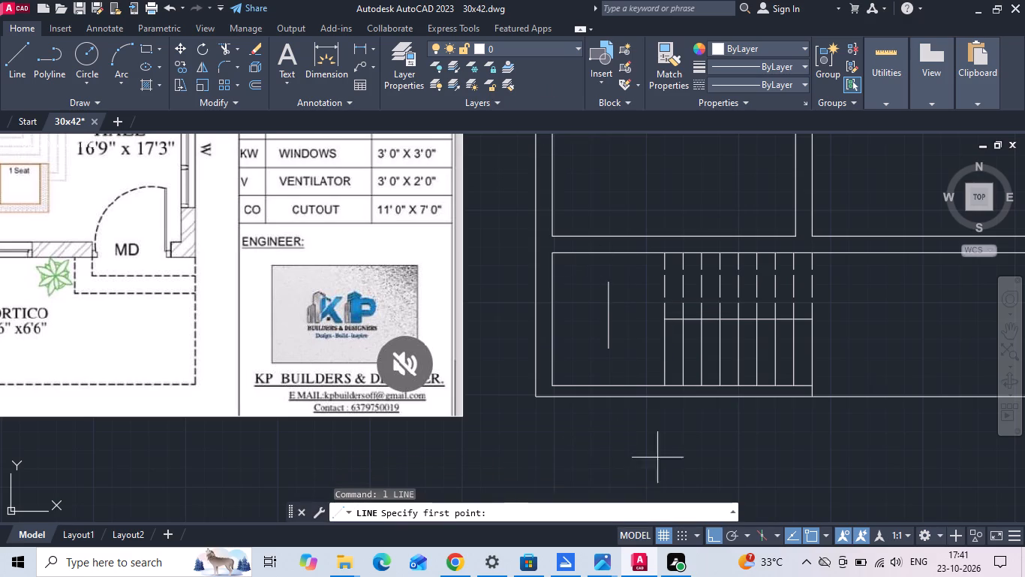
left_click(792, 349)
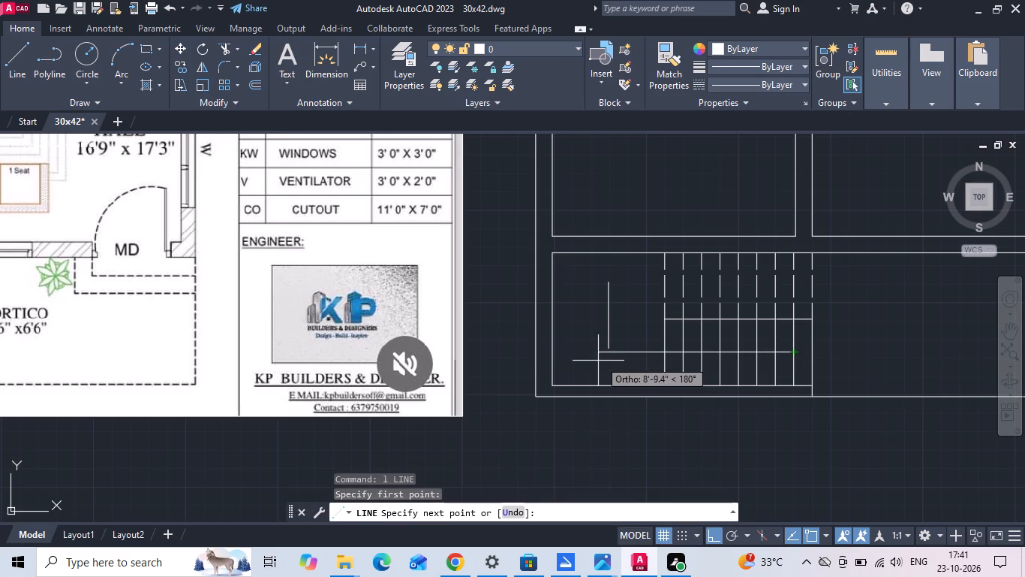
left_click(589, 364)
key("Escape")
Mirror the lower walking line about the staircase's middle line, keeping the original.
left_click(646, 350)
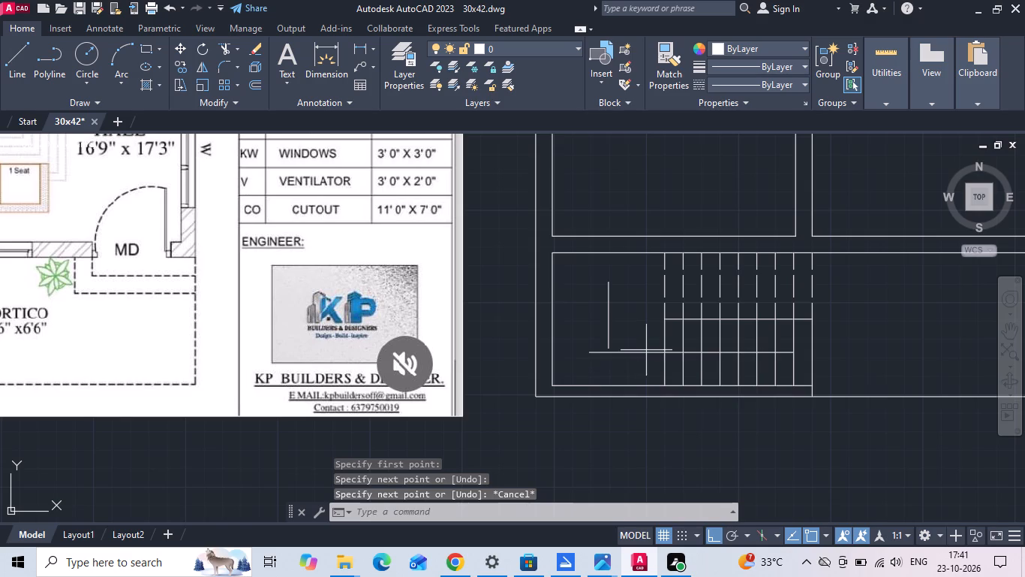
left_click(640, 365)
type("mi")
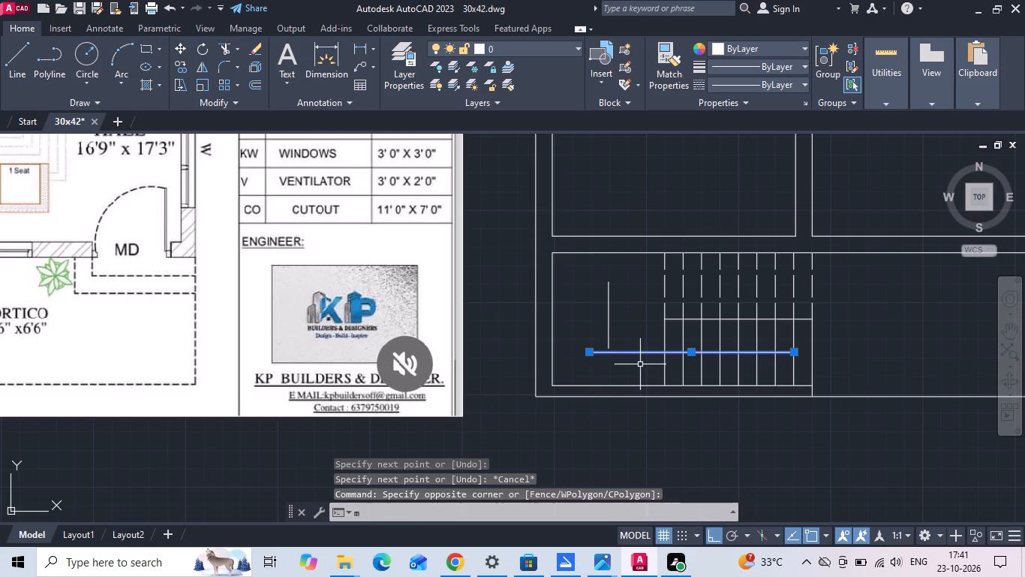
key("space")
left_click(665, 319)
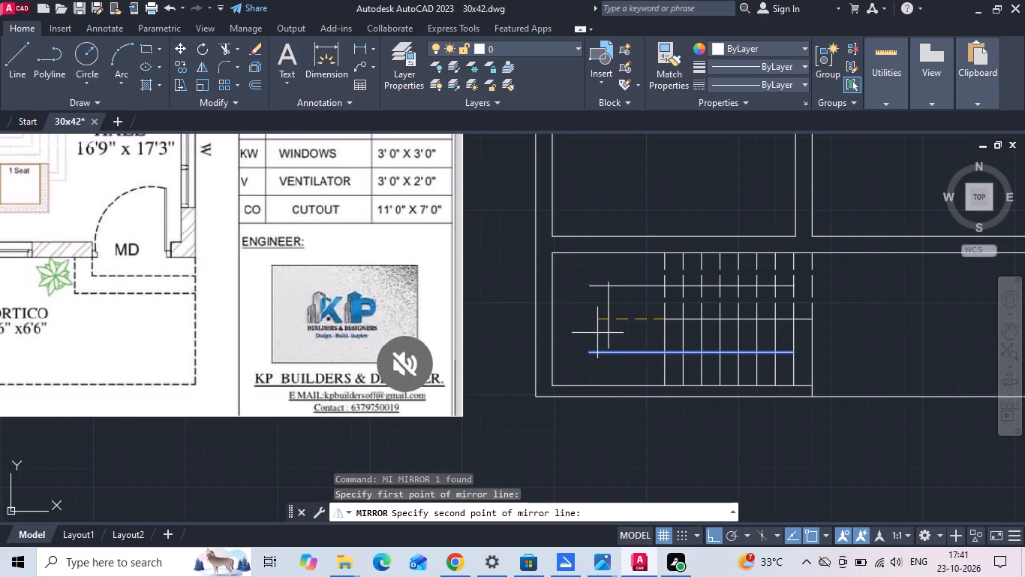
left_click(590, 334)
type("n")
key("space")
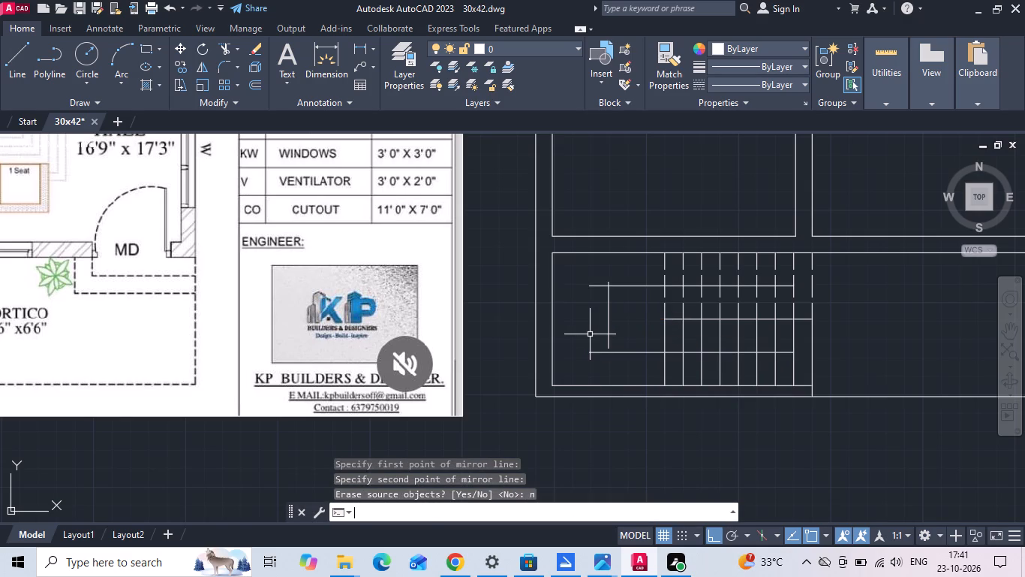
Fillet the landing's vertical line with the upper and lower walking lines into square corners at zero radius.
type("f")
key("space")
left_click(608, 309)
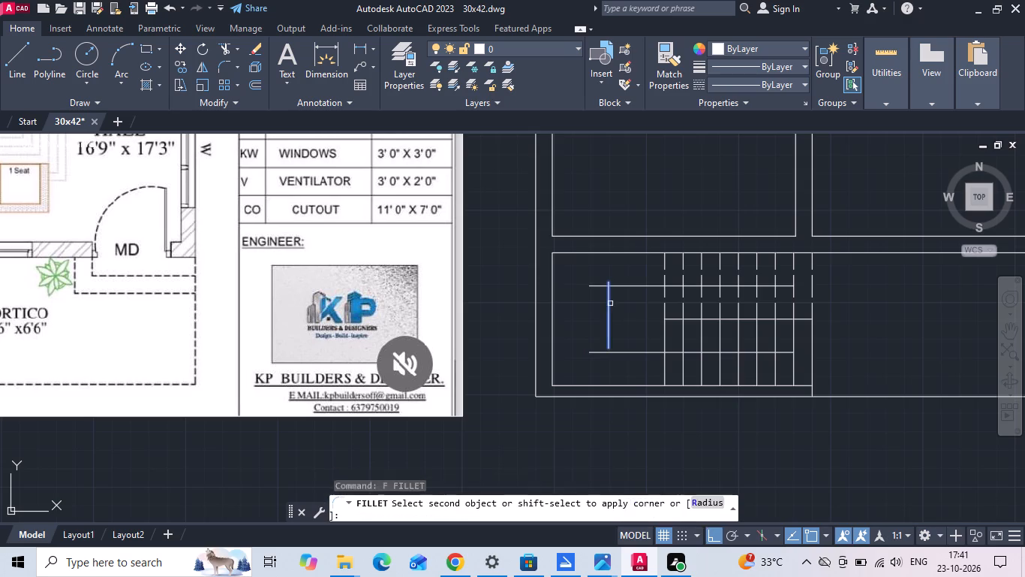
left_click(620, 286)
key("space")
left_click(608, 335)
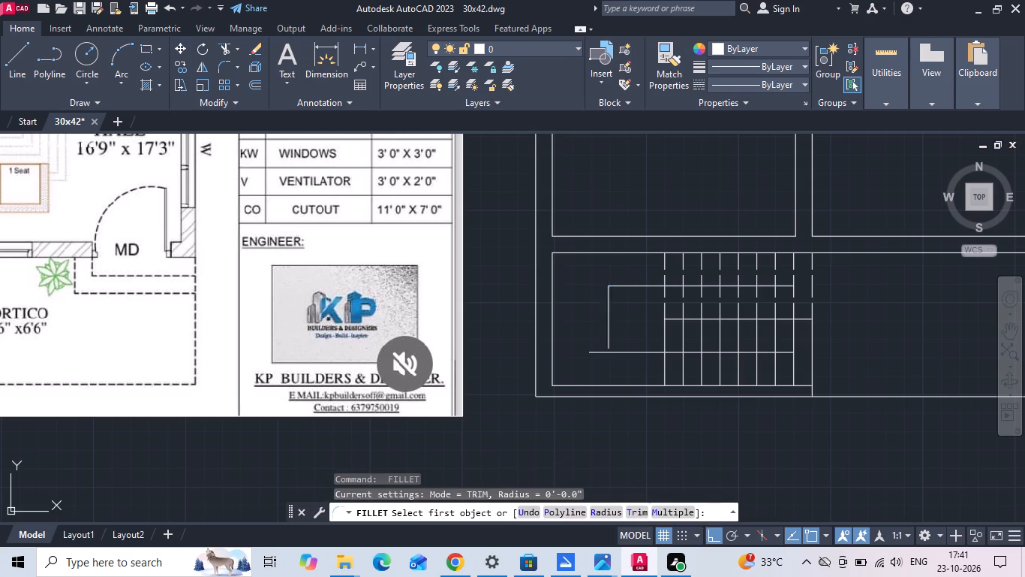
left_click(616, 352)
scroll(660, 355, "down", 1)
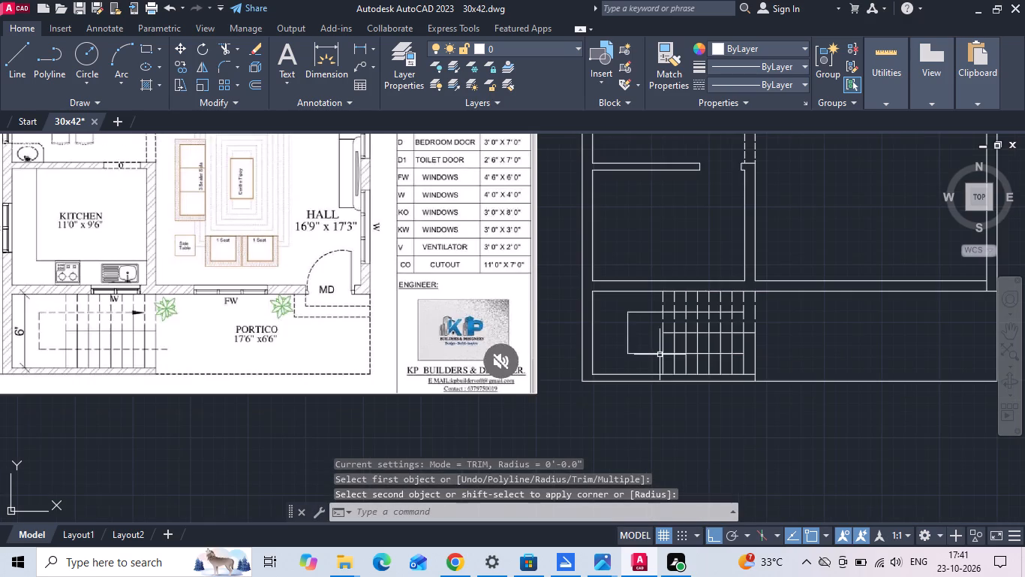
key("Escape")
Stretch the lower walking line's free end beyond the staircase's end line into the portico.
scroll(723, 352, "up", 2)
left_click(745, 358)
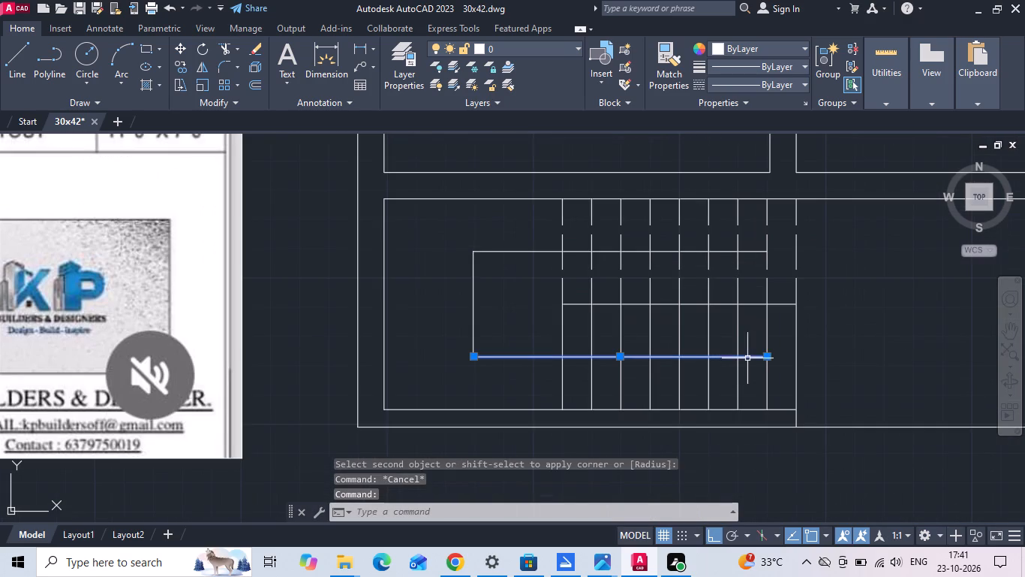
left_click(764, 358)
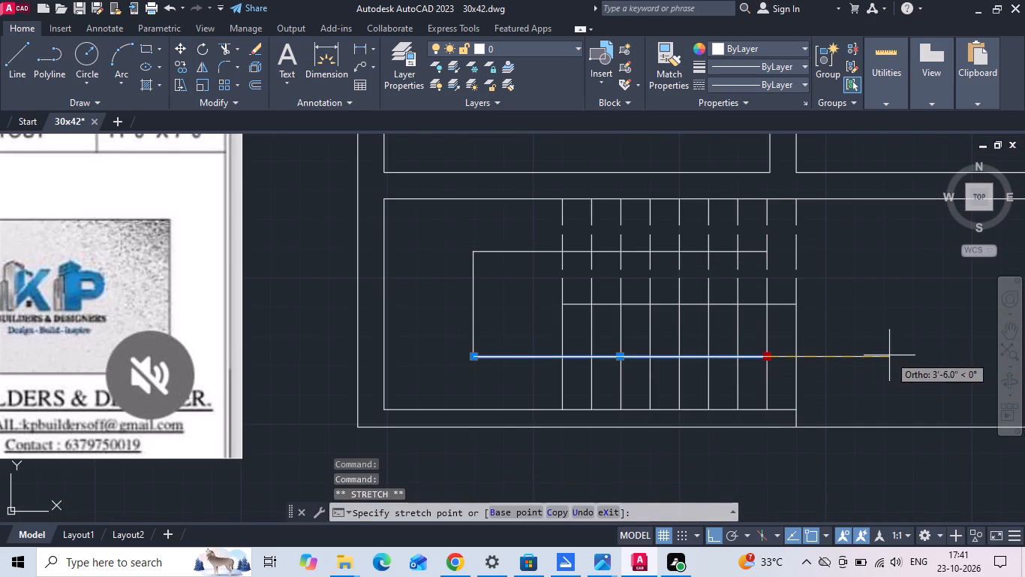
left_click(857, 356)
key("Escape")
Stretch the upper walking line's free end outward by about 2.7" past the second-last tread.
scroll(758, 247, "up", 1)
left_click(758, 246)
left_click(750, 265)
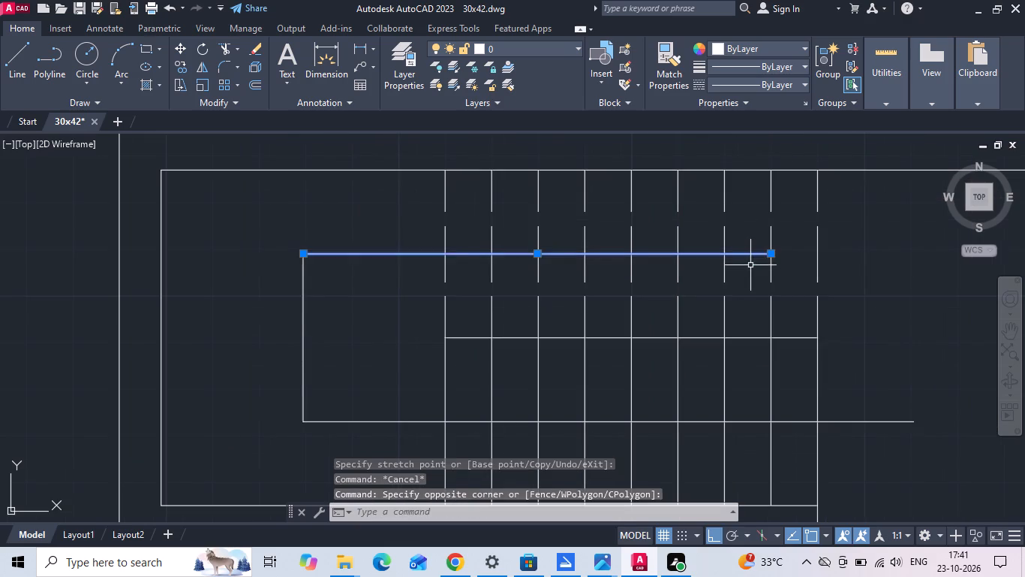
scroll(760, 257, "up", 1)
left_click(776, 252)
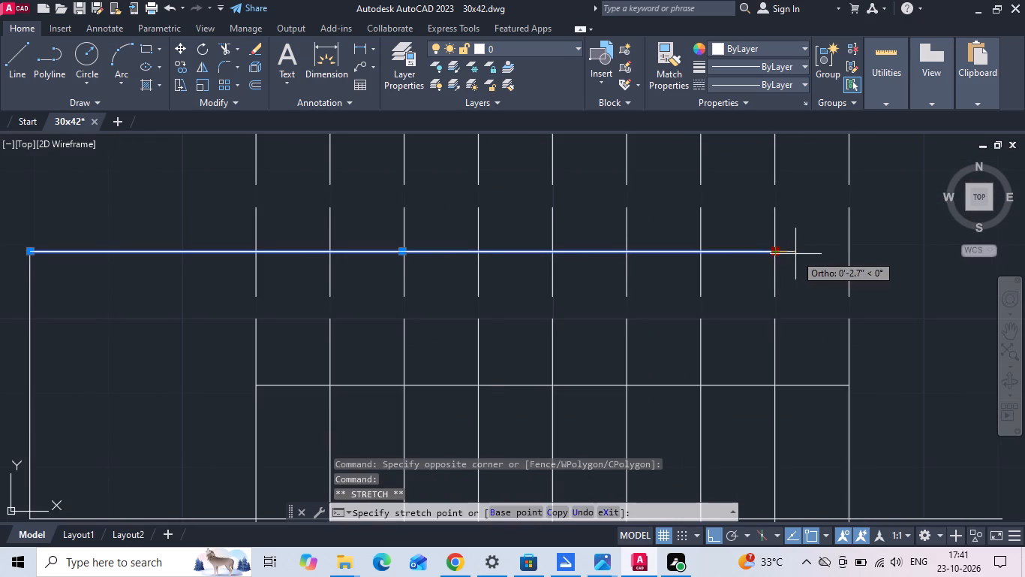
left_click(795, 254)
key("Escape")
Draw a 3-sided inscribed polygon of about 4.1" radius, centred on the upper walking line's free end, pointing toward the portico.
type("pol")
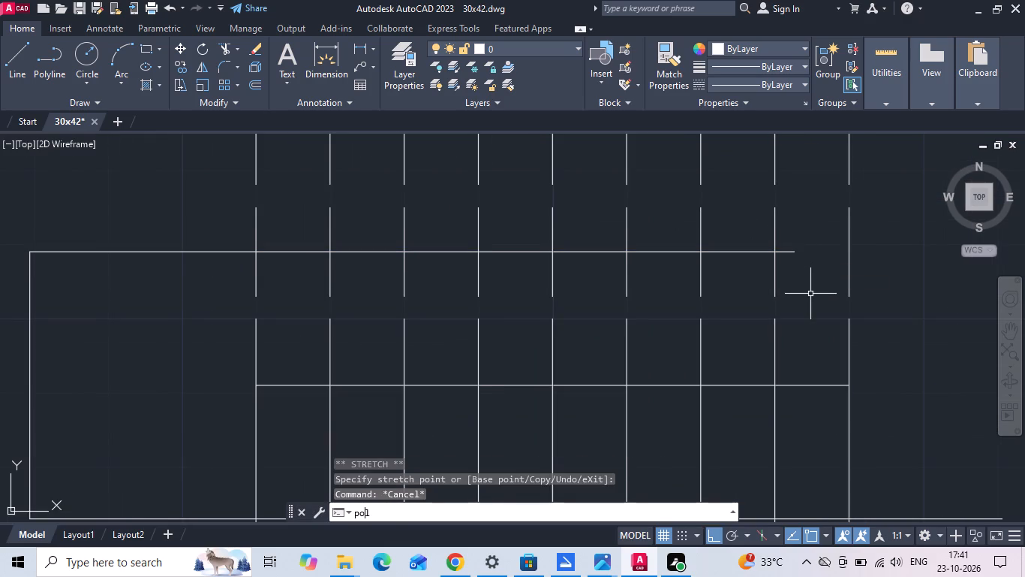
key("space")
type("3")
key("space")
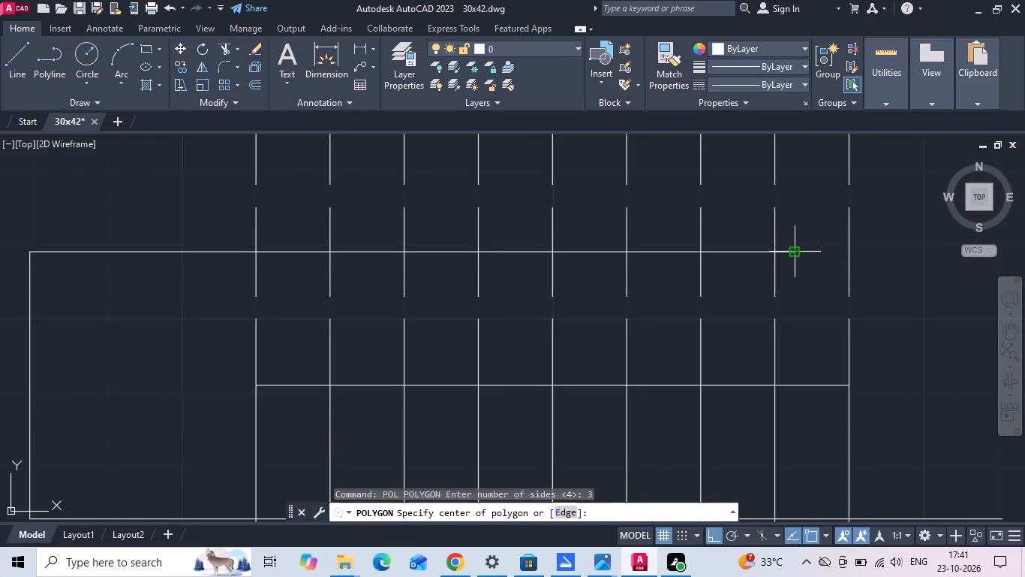
left_click(796, 252)
key("space")
scroll(820, 251, "up", 2)
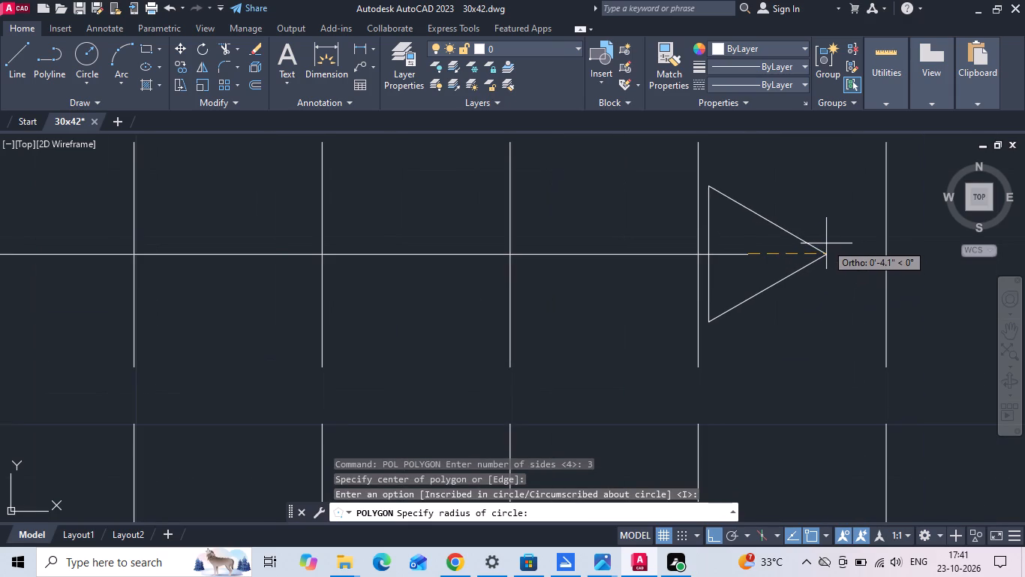
left_click(826, 243)
Move the triangle so the midpoint of its base sits on the upper walking line's free end.
left_click(799, 234)
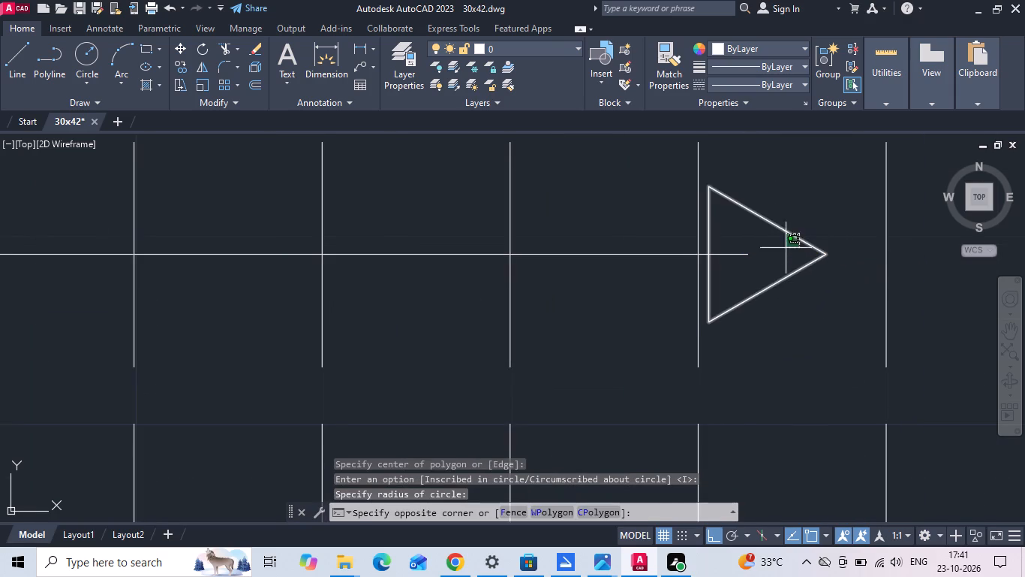
left_click(786, 248)
right_click(786, 248)
left_click(805, 271)
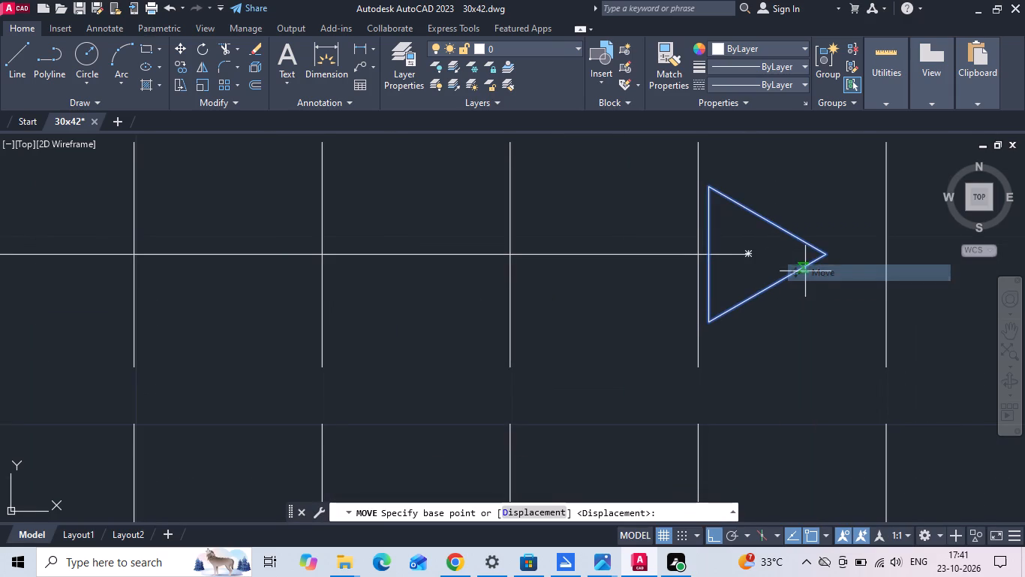
scroll(777, 244, "up", 1)
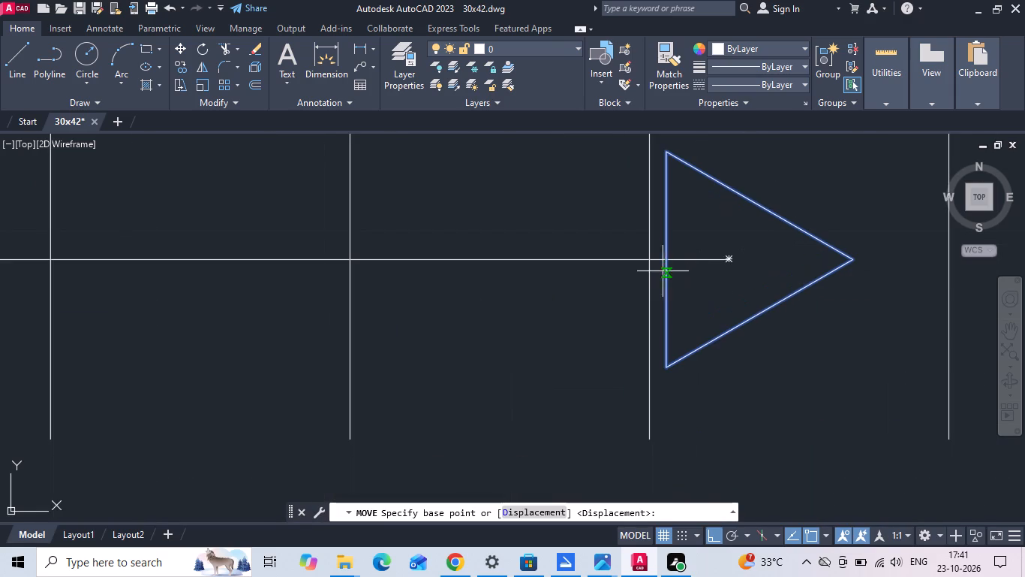
left_click(664, 258)
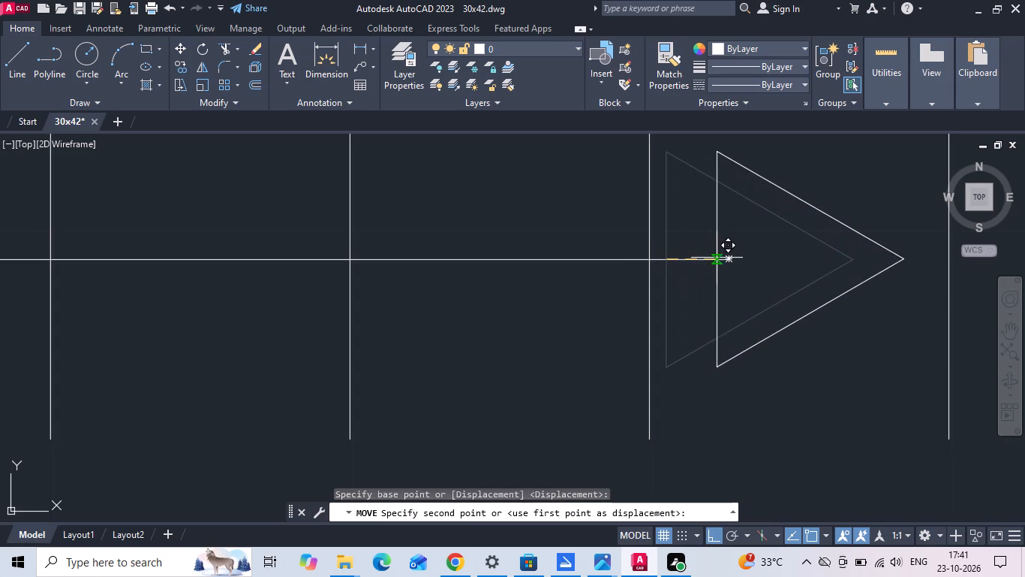
left_click(732, 256)
scroll(660, 293, "down", 1)
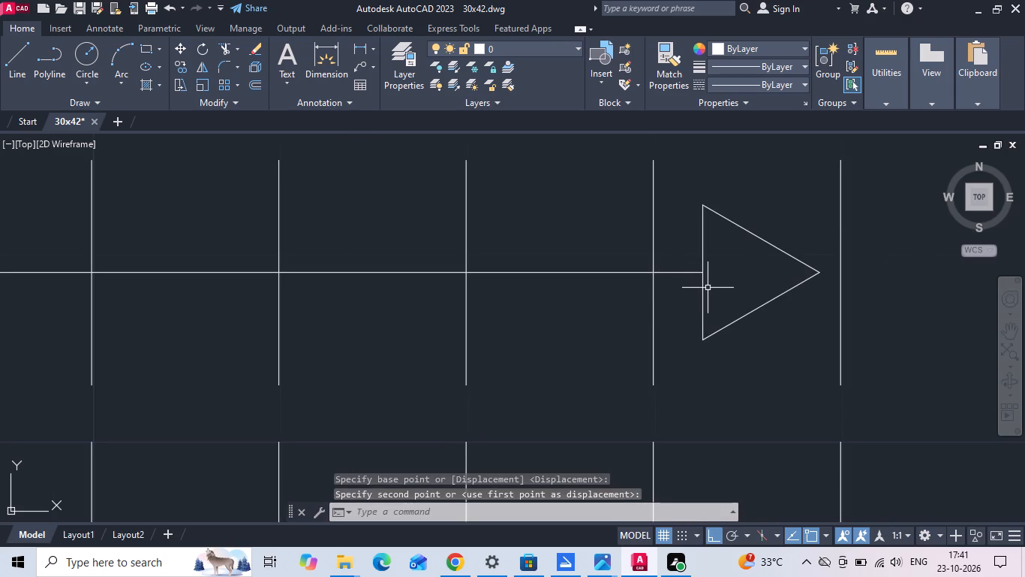
Stretch the triangle's tip outward by about 3.9" and its base edge back toward the second-last tread.
left_click(769, 243)
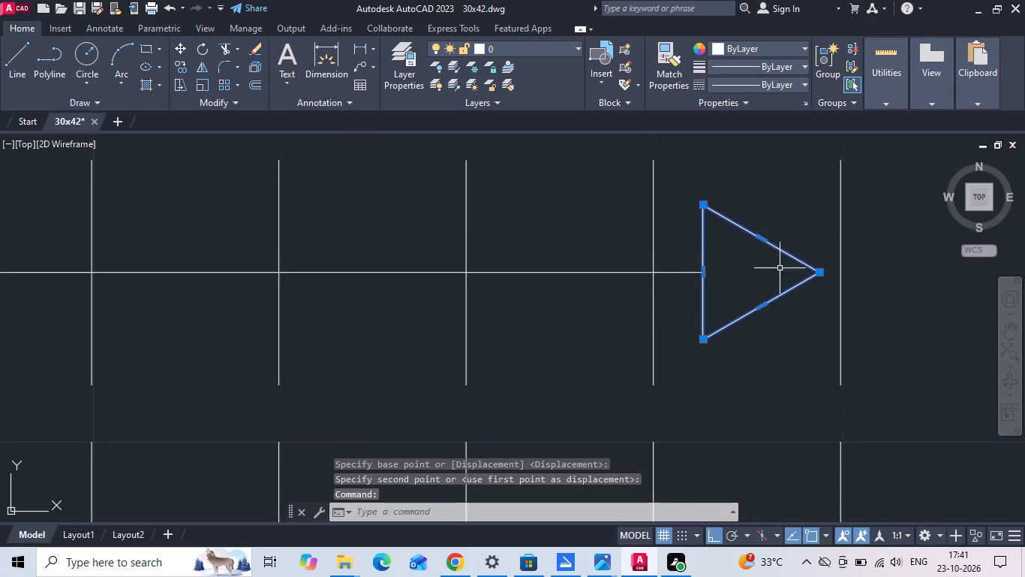
left_click(823, 272)
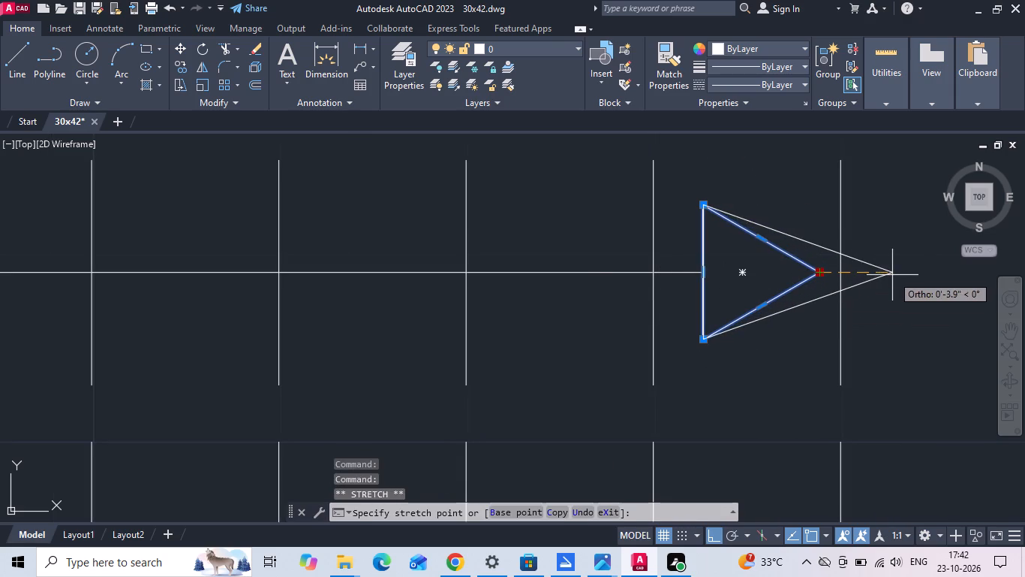
left_click(893, 275)
left_click(704, 276)
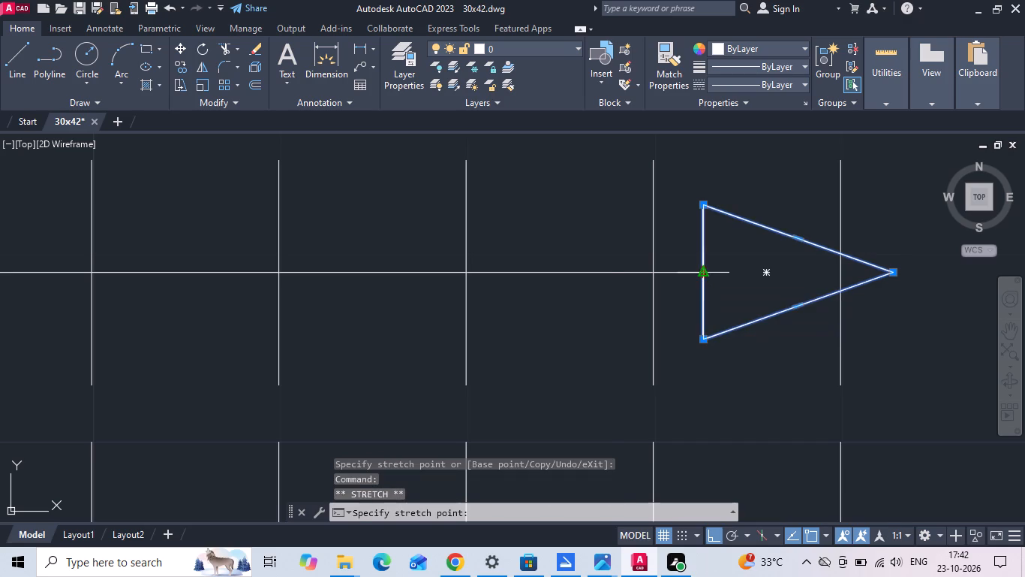
left_click(671, 272)
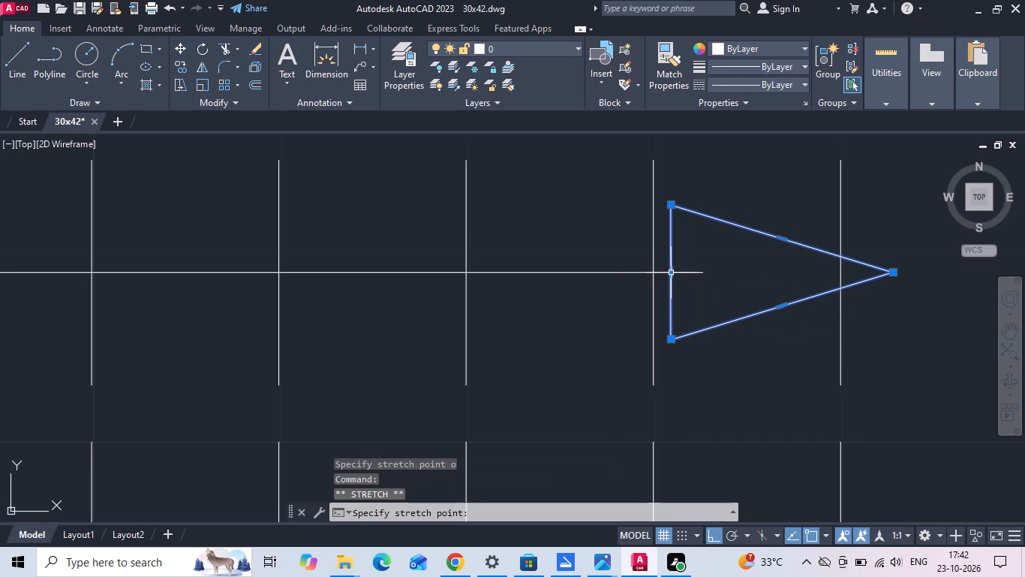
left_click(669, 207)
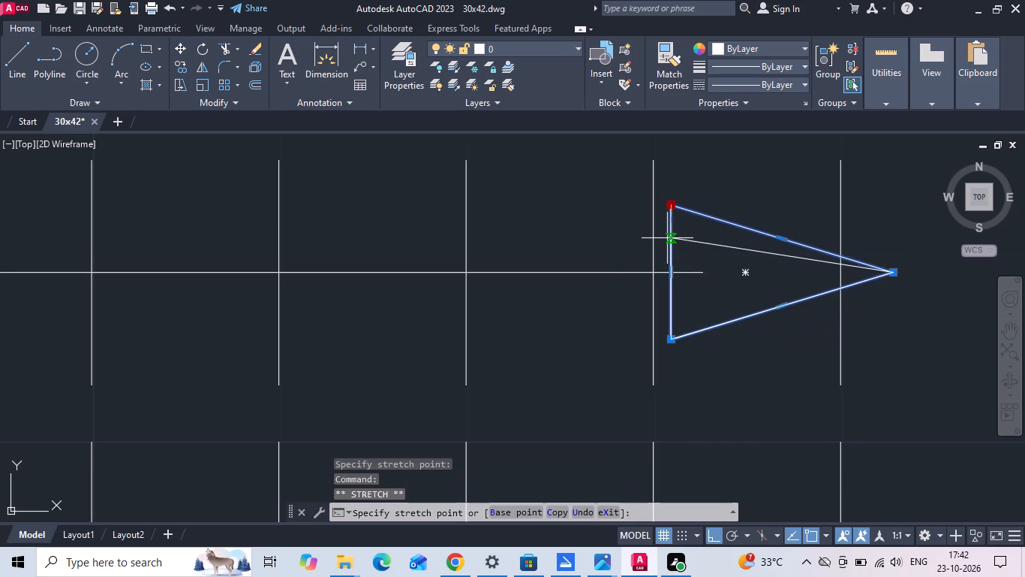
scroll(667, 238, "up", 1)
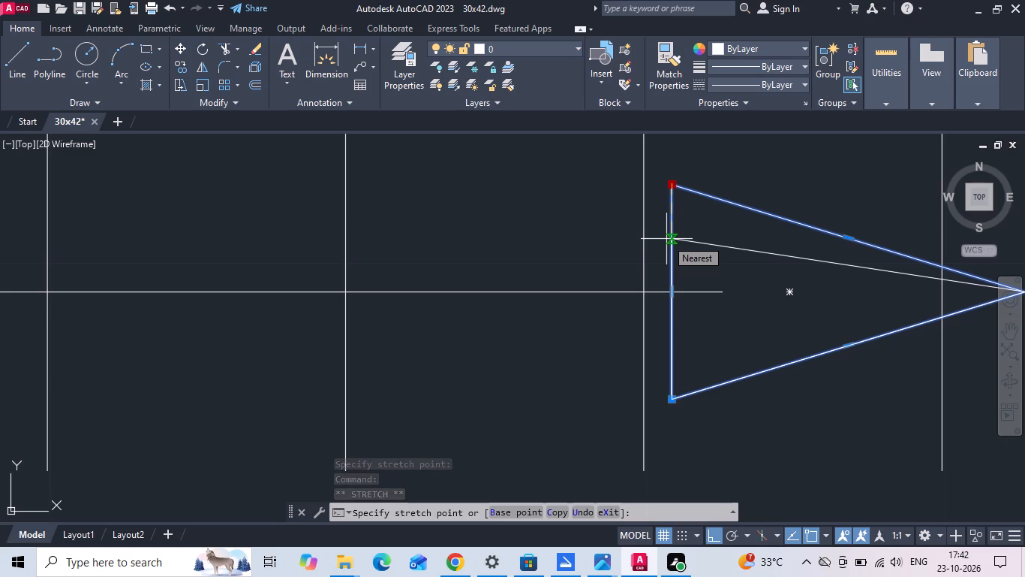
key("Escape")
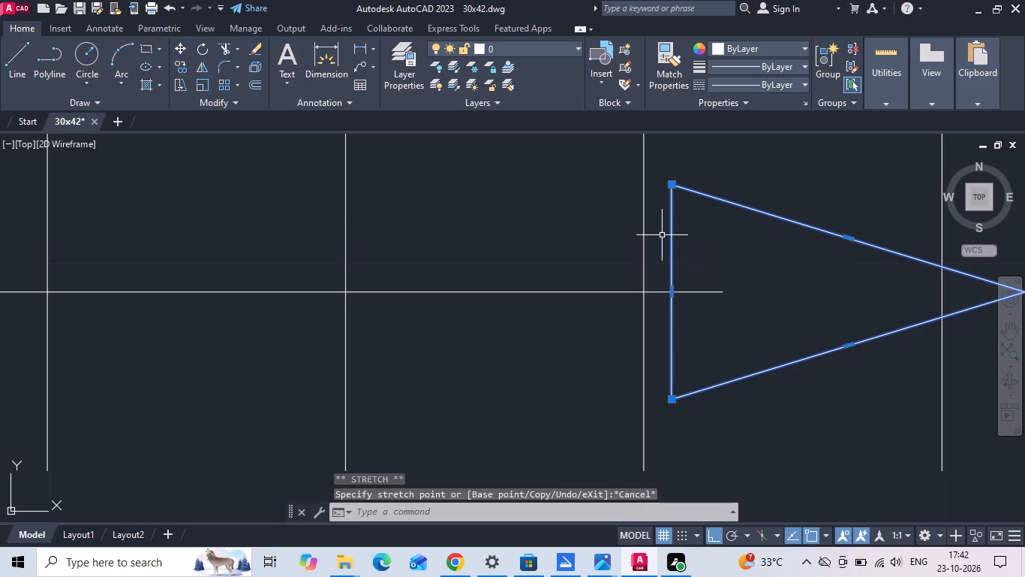
Measure half the width of the triangle's base, from its midpoint to the upper corner, with a linear dimension.
left_click(365, 42)
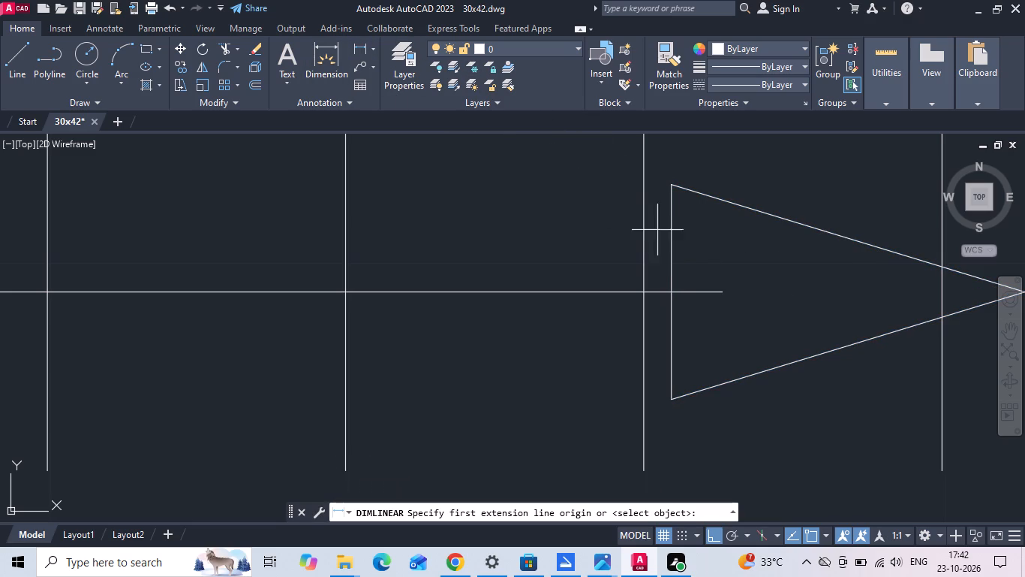
left_click(675, 286)
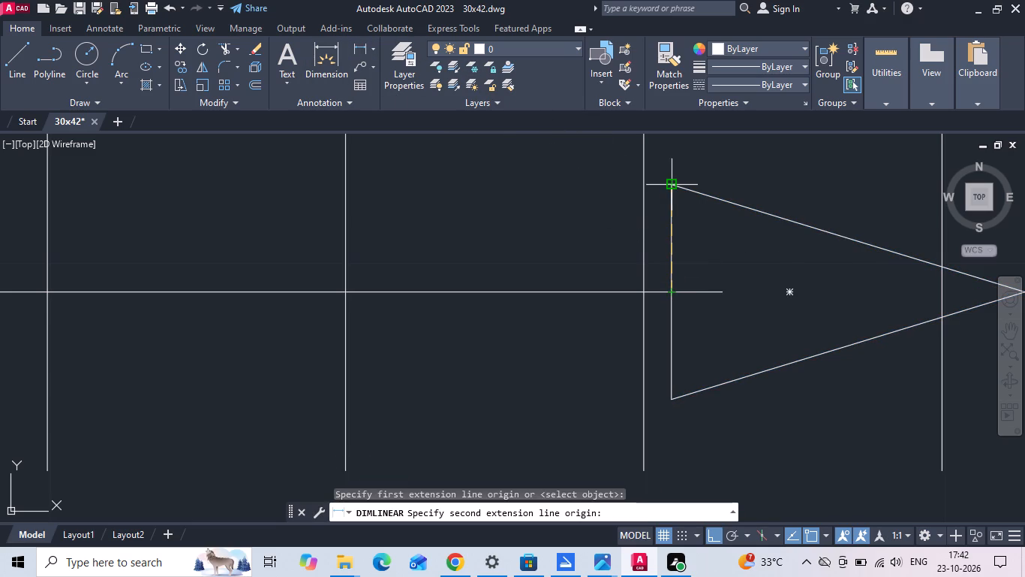
left_click(669, 182)
scroll(672, 212, "down", 6)
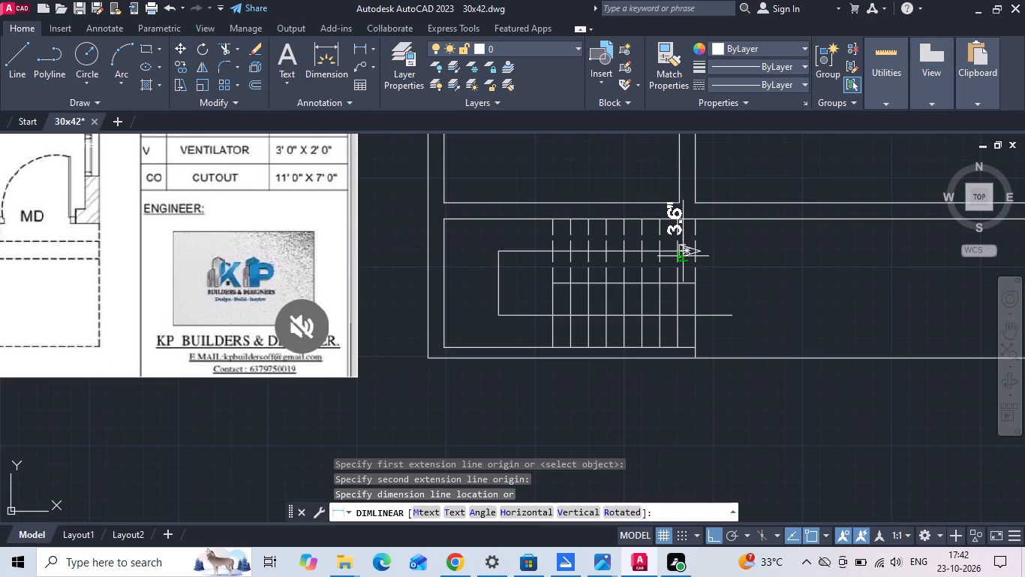
key("Escape")
Narrow the triangle's base by stretching its upper and lower corners 0.6" each toward the walking line.
scroll(679, 247, "up", 7)
left_click(645, 232)
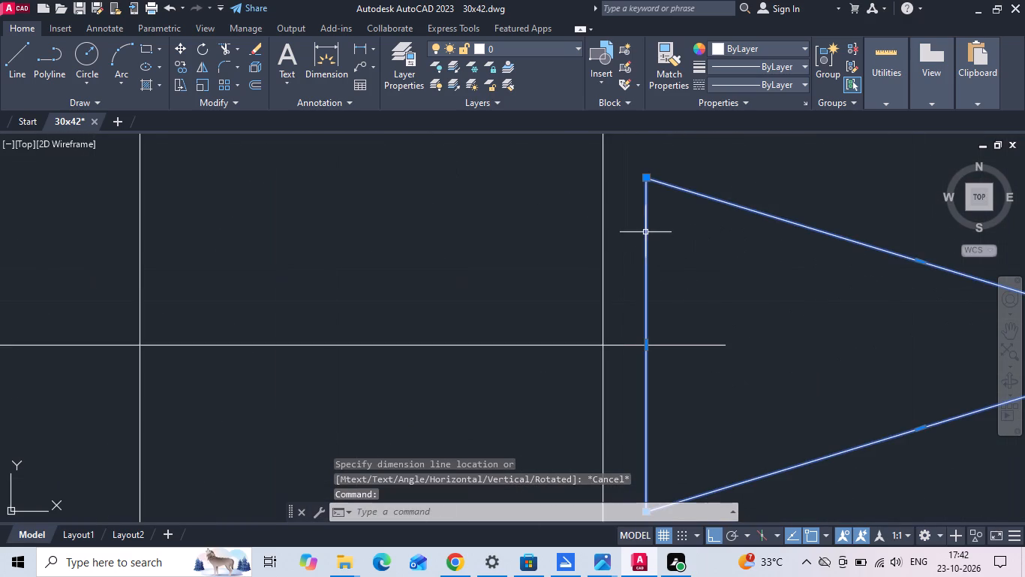
left_click(645, 180)
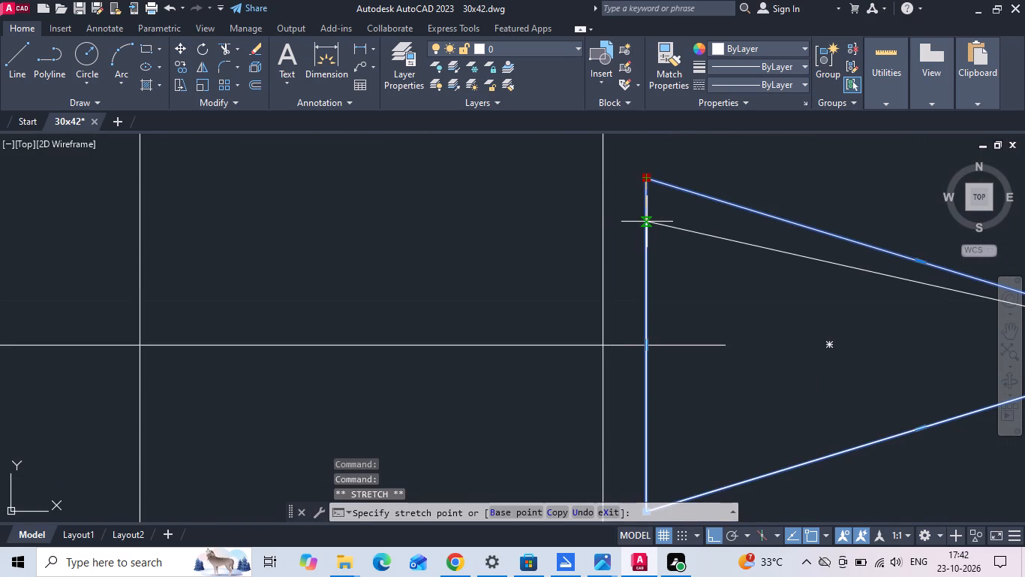
type(".6")
key("Return")
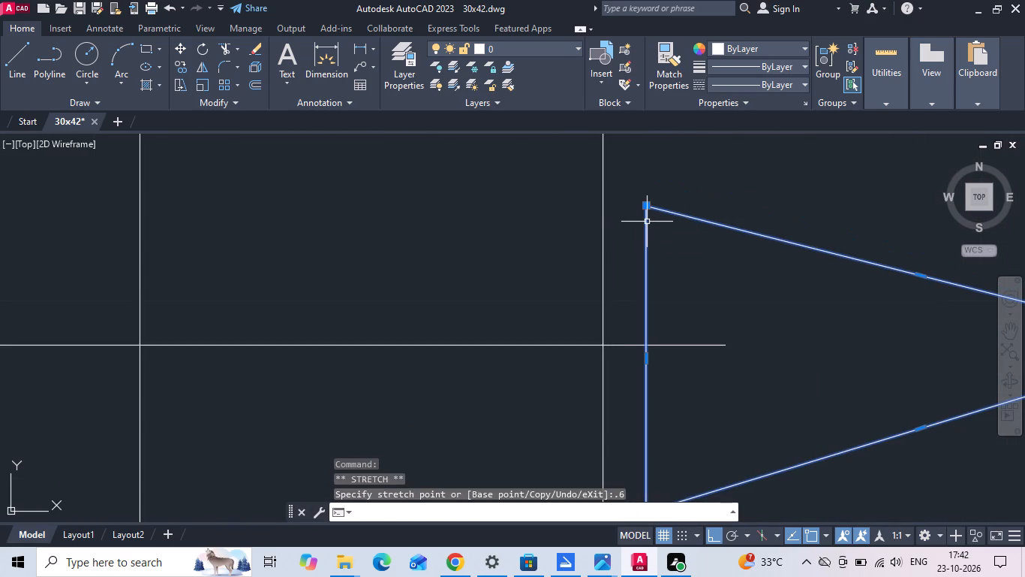
scroll(582, 168, "down", 2)
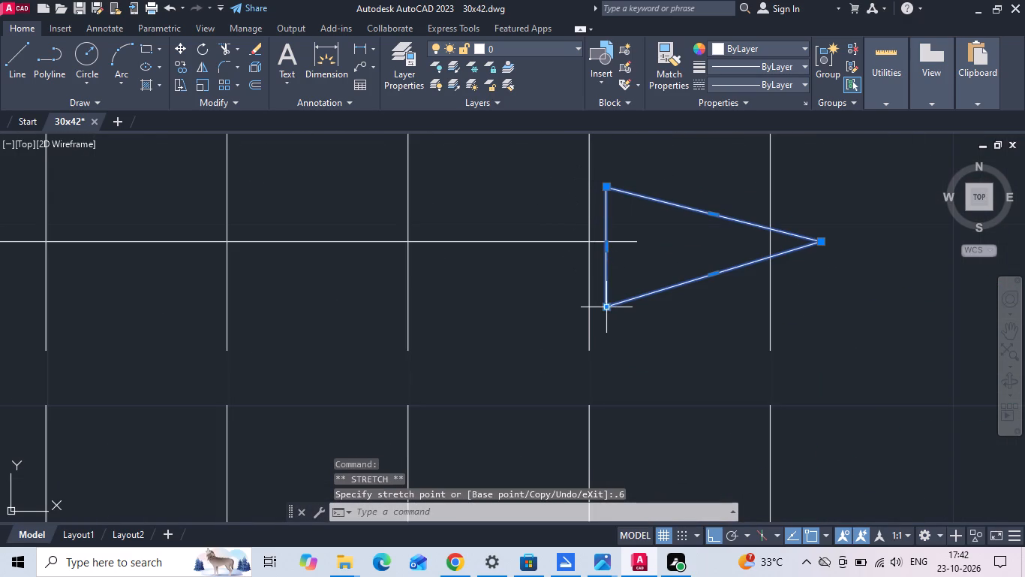
left_click(606, 308)
scroll(610, 291, "up", 1)
type(".6")
key("Return")
key("Escape")
Shorten the triangle by stretching its tip back toward the base by about 5.1".
scroll(603, 310, "down", 2)
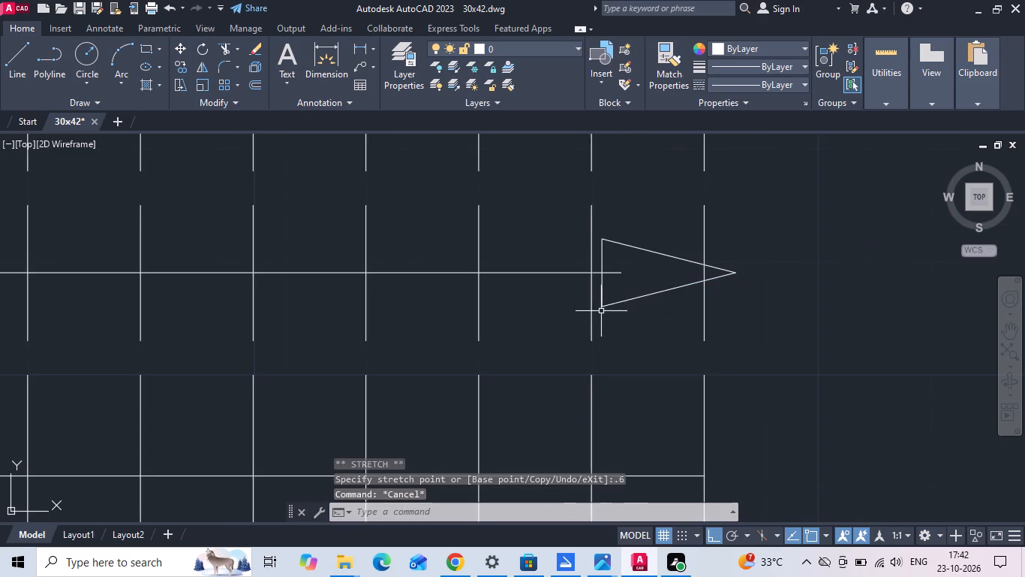
scroll(648, 245, "up", 2)
left_click_drag(657, 237, 642, 295)
left_click(637, 306)
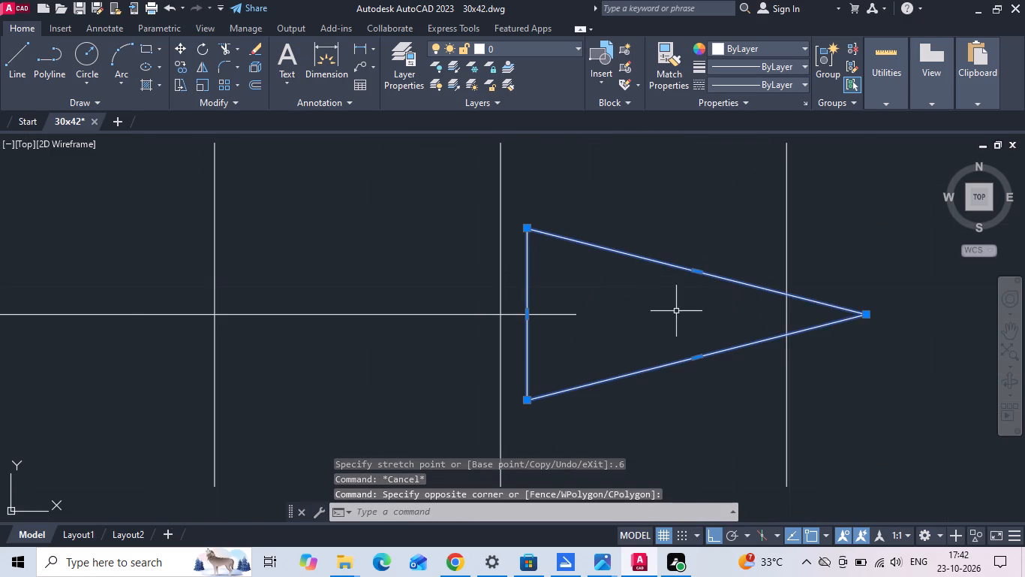
left_click(870, 314)
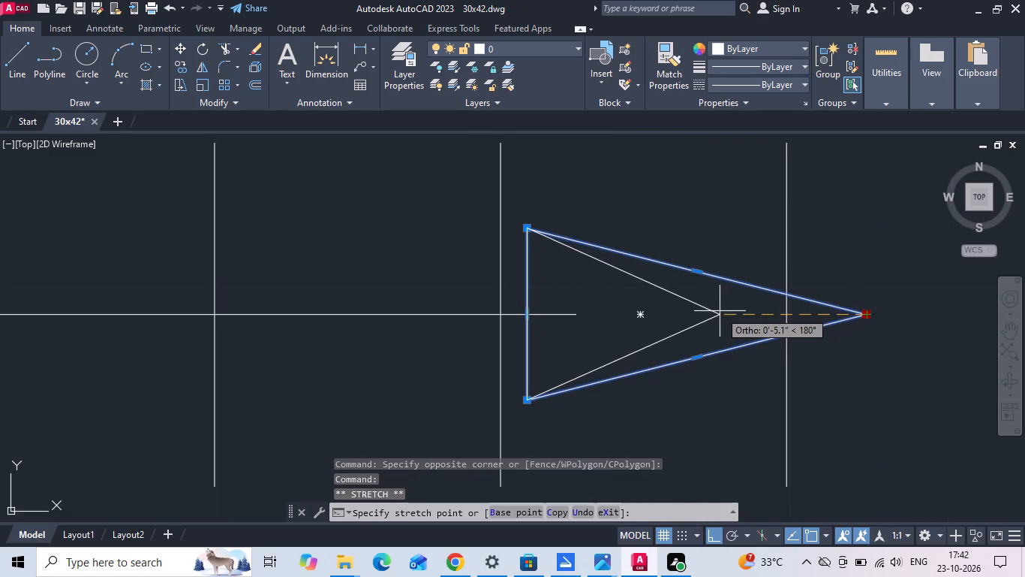
left_click(722, 300)
Narrow the triangle's base further by stretching its upper and lower corners 1" each toward the walking line.
left_click_drag(527, 225, 526, 242)
type("1")
key("space")
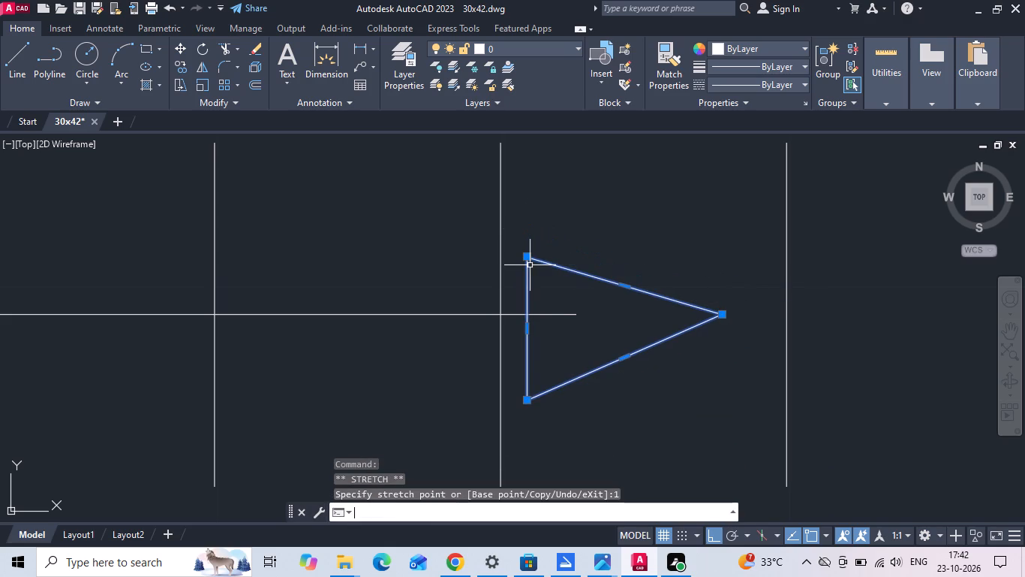
left_click_drag(525, 401, 528, 391)
type("1")
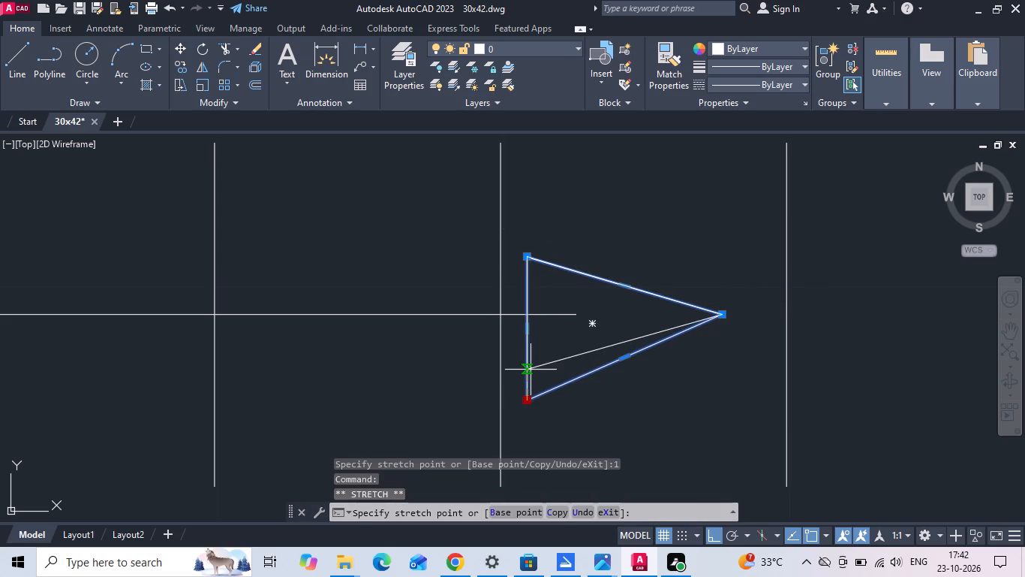
key("space")
key("Escape")
Trim off the piece of the upper walking line that runs inside the triangular arrowhead.
key("t")
key("r")
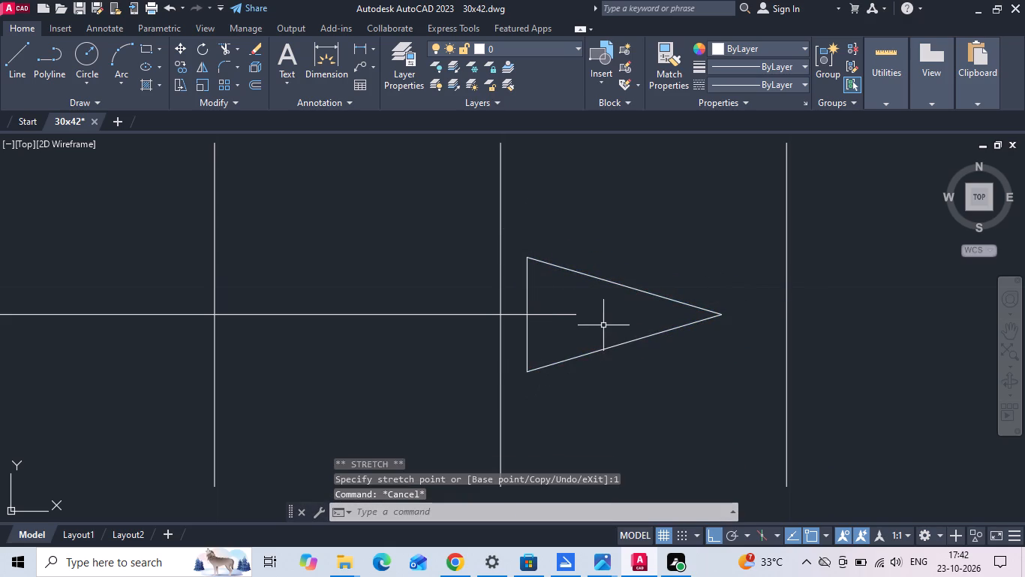
key("space")
left_click(569, 317)
left_click(567, 297)
key("Escape")
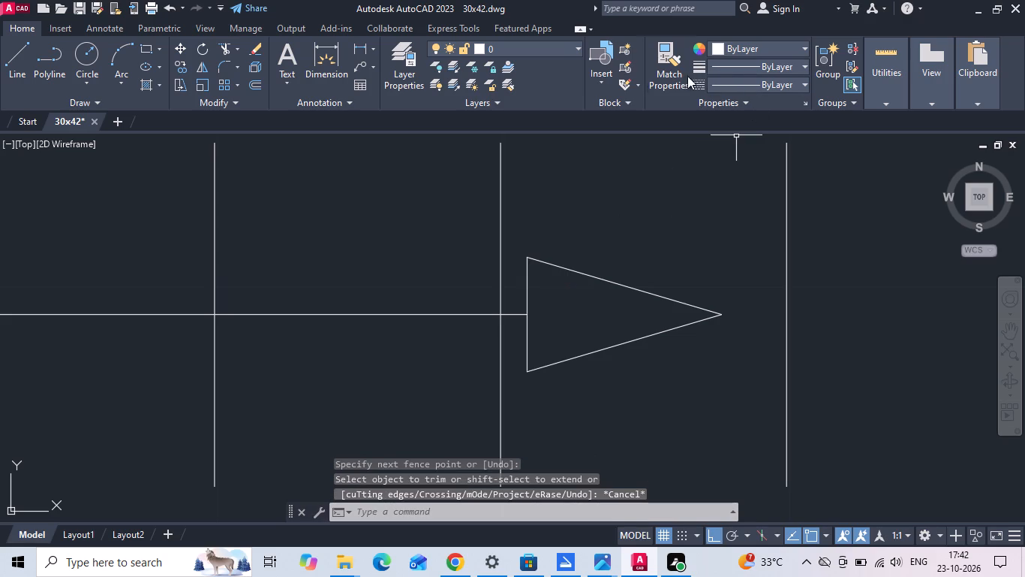
Match the second-last tread's dashed line properties onto the upper walking line, the landing's vertical line and the lower walking line.
left_click(656, 81)
scroll(687, 98, "down", 3)
scroll(749, 195, "down", 2)
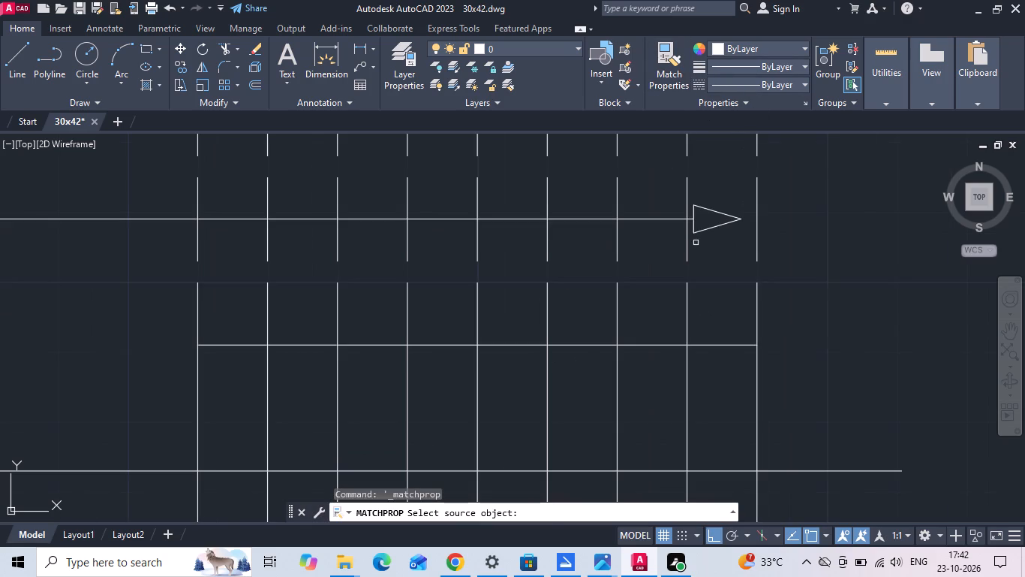
left_click(685, 248)
scroll(686, 247, "down", 1)
left_click_drag(326, 201, 212, 380)
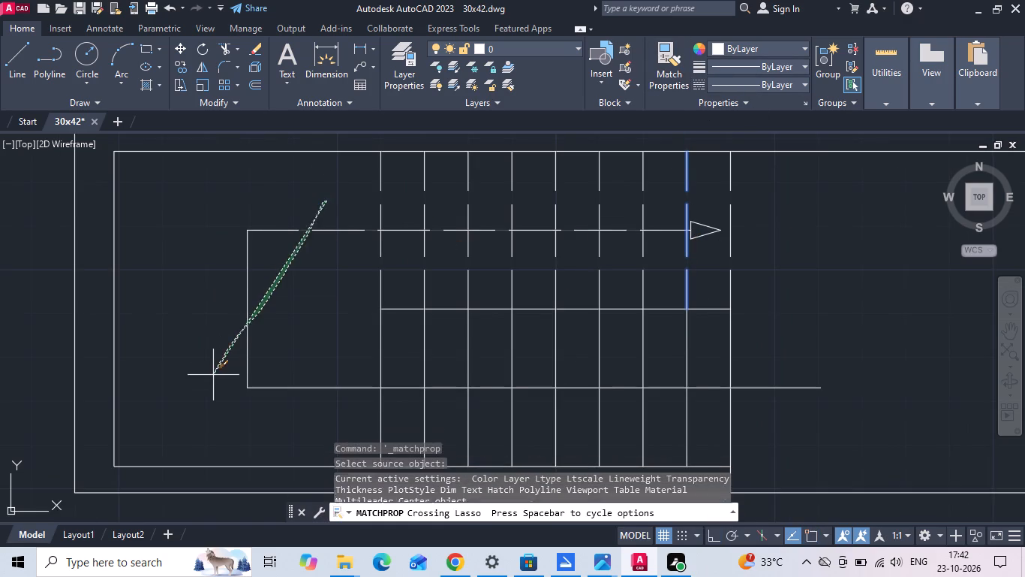
left_click_drag(212, 380, 220, 419)
left_click_drag(243, 417, 315, 366)
left_click_drag(317, 378, 307, 405)
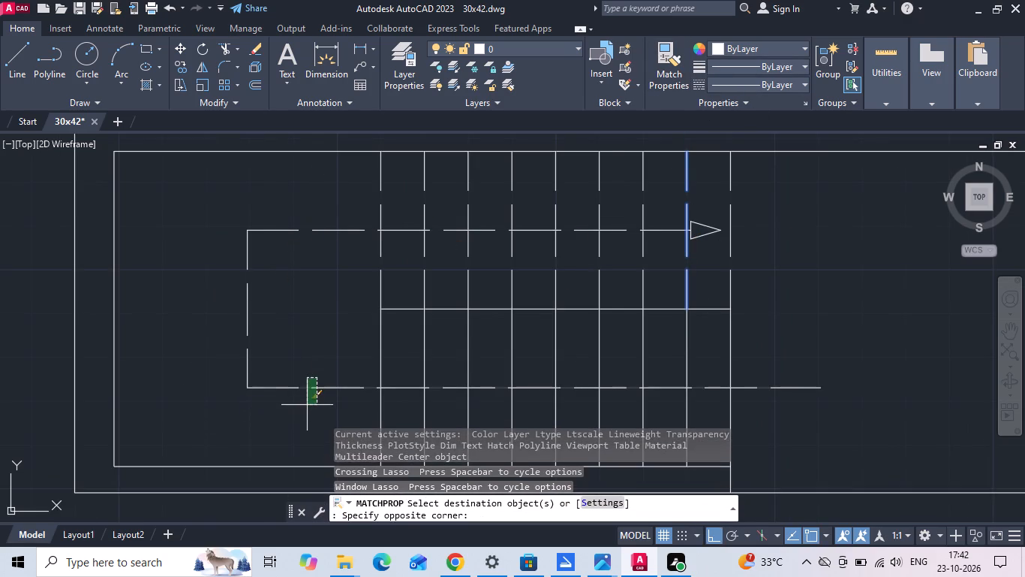
left_click(305, 406)
key("Escape")
Set the lower walking line's linetype scale to 0.5.
left_click(311, 387)
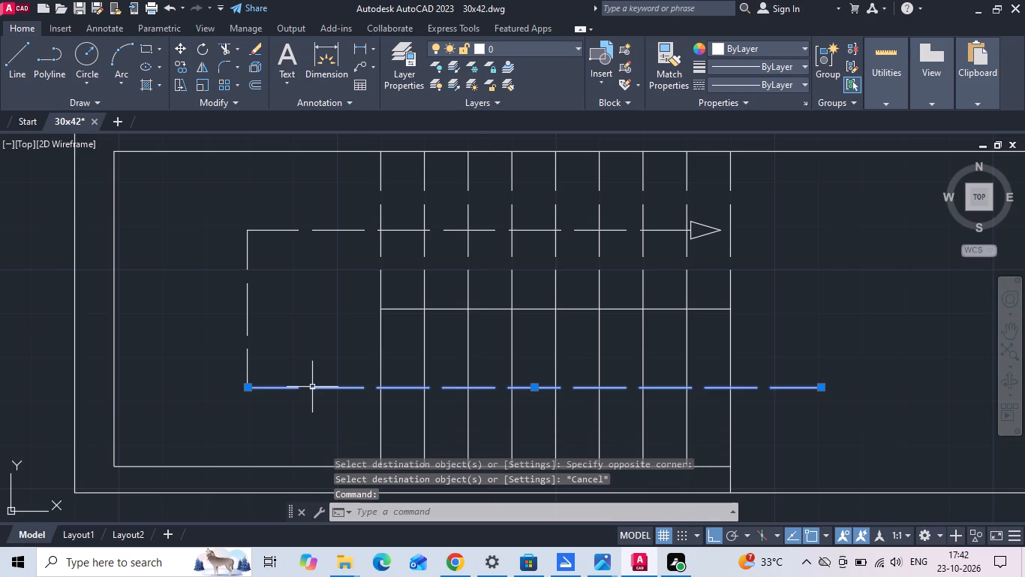
right_click(312, 387)
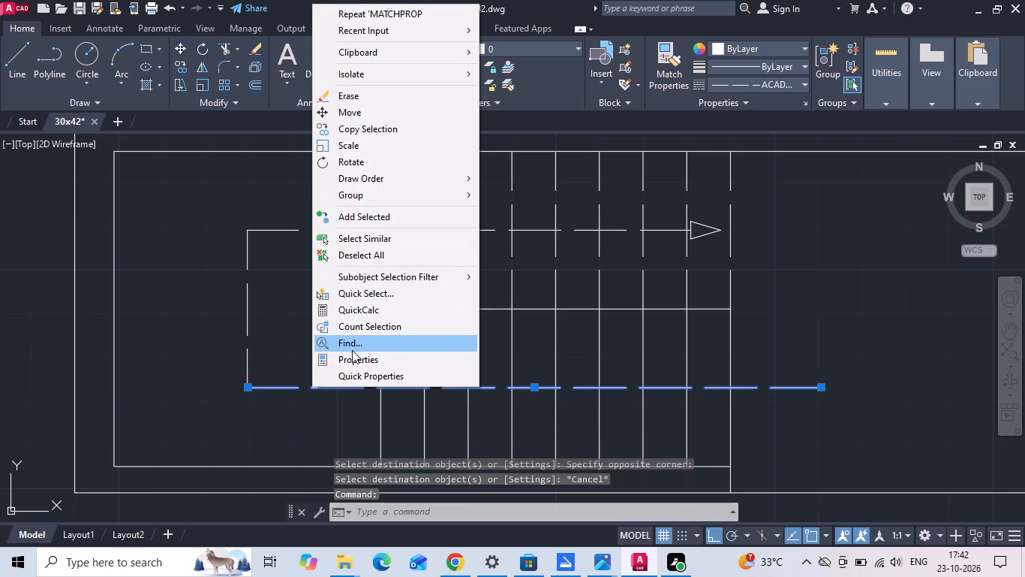
left_click(353, 352)
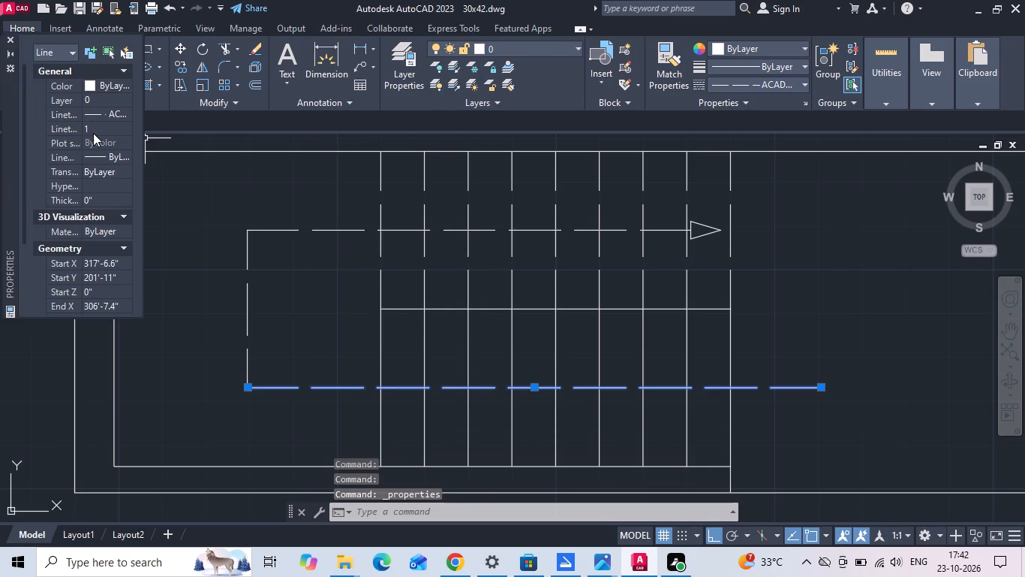
left_click(98, 129)
key("BackSpace")
type(".5")
key("Return")
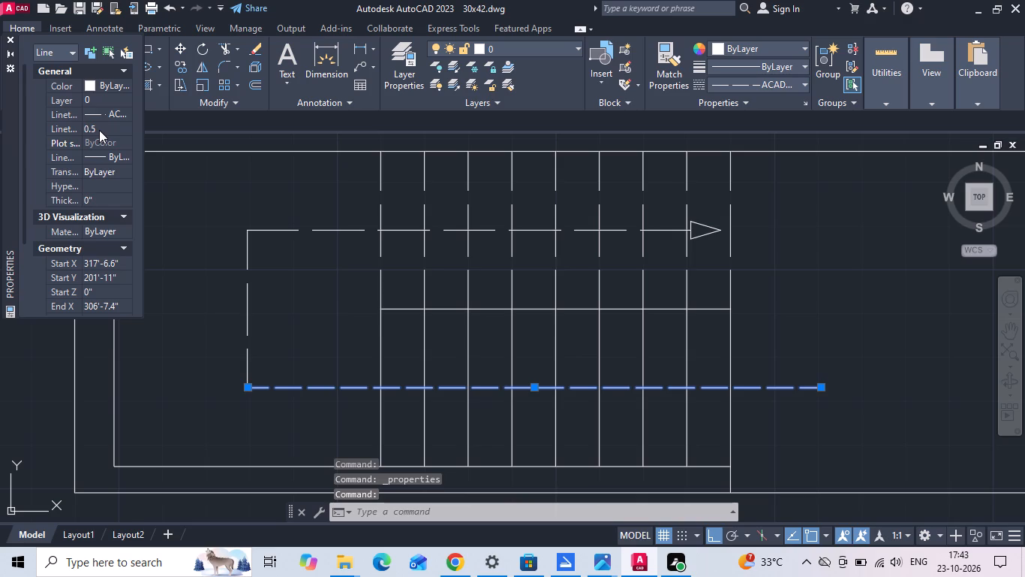
Match the lower walking line's properties onto the landing's vertical line and the upper walking line.
left_click(682, 68)
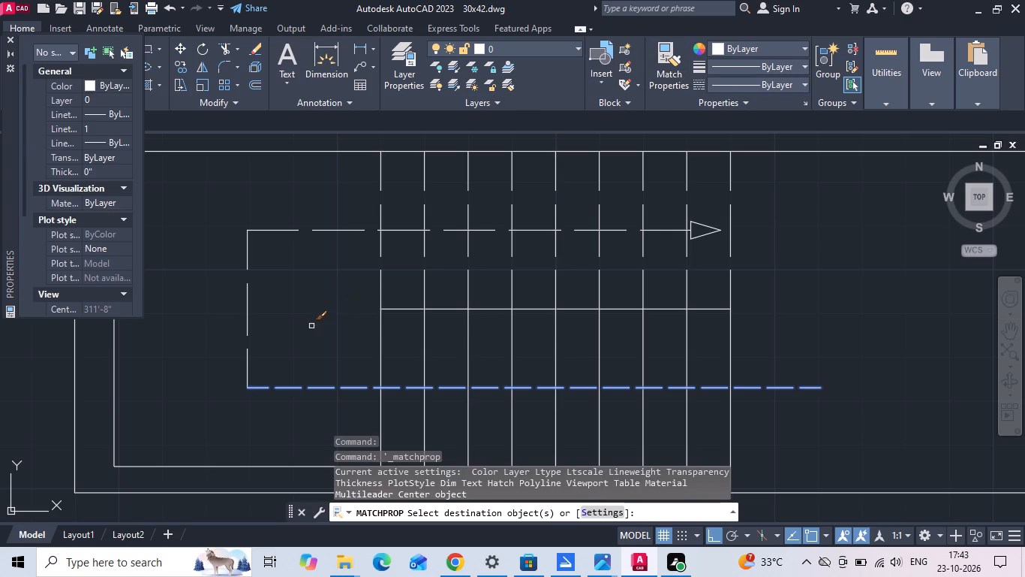
left_click(255, 388)
left_click_drag(249, 316, 237, 301)
left_click_drag(329, 188, 302, 247)
left_click(296, 254)
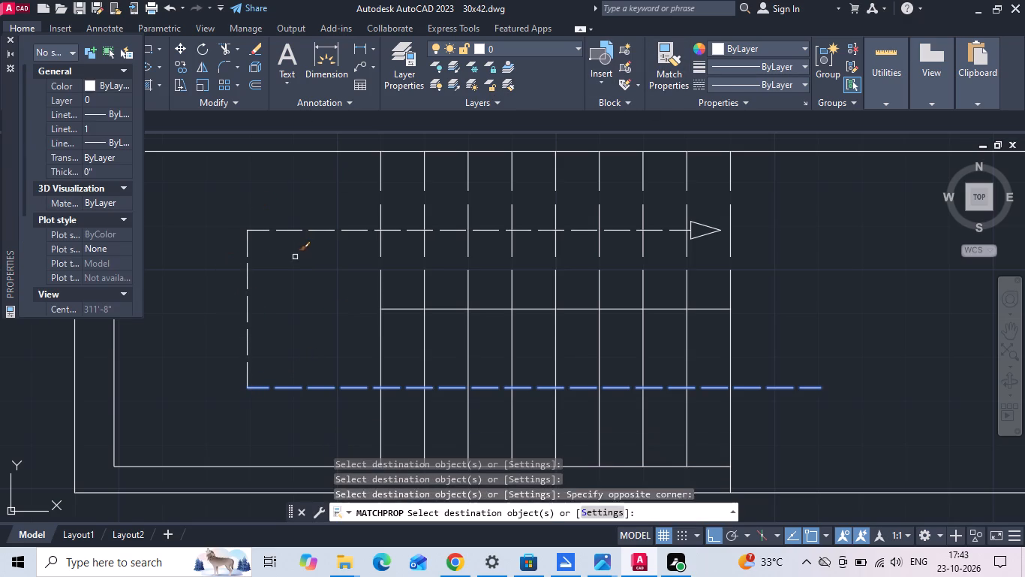
Finish matching properties, close the Properties palette and save the drawing.
key("Escape")
left_click(13, 39)
key("ctrl+s")
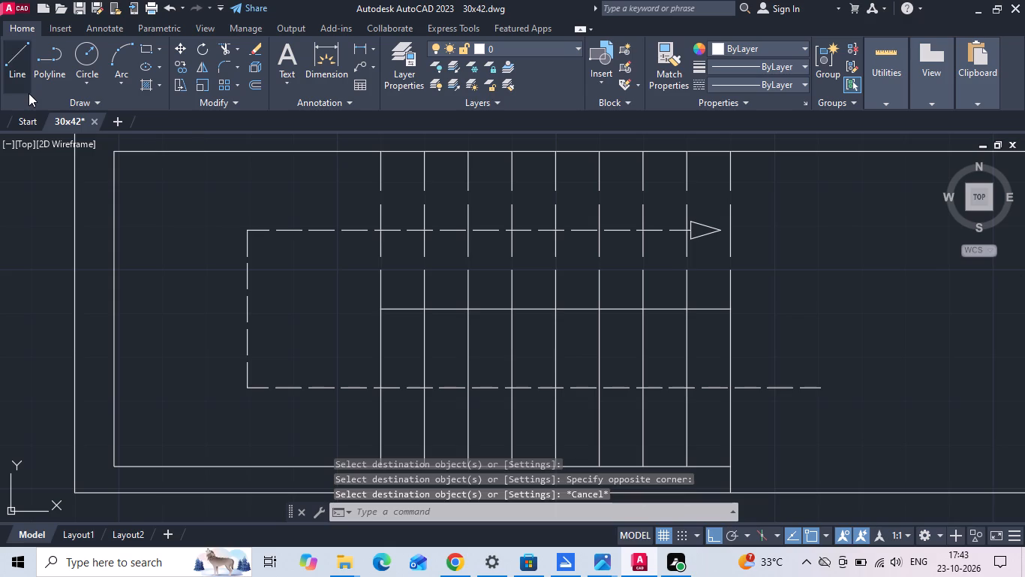
Join the upper walking line, the landing's vertical line and the lower walking line into one polyline.
type("j")
key("space")
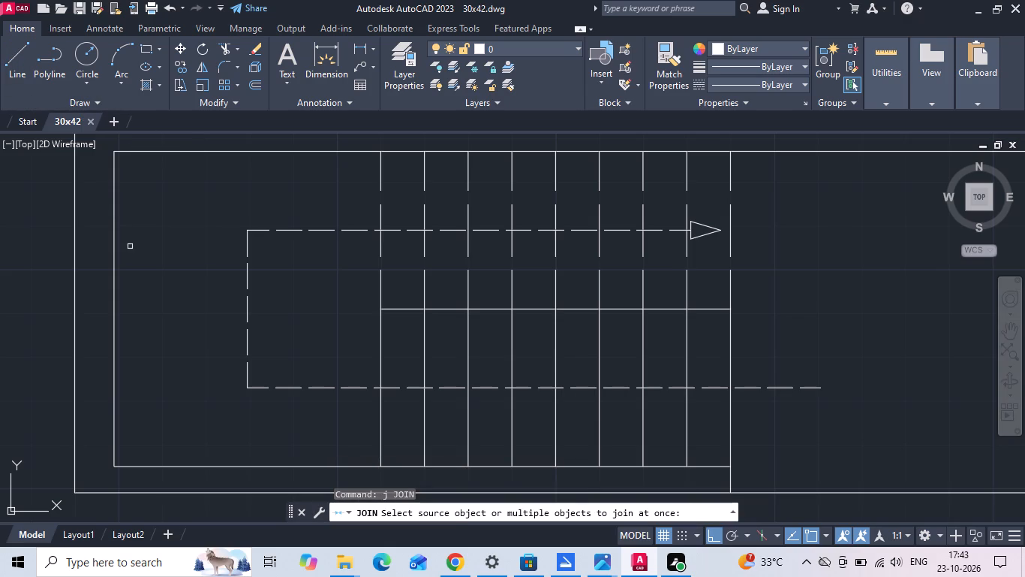
left_click_drag(298, 229, 302, 237)
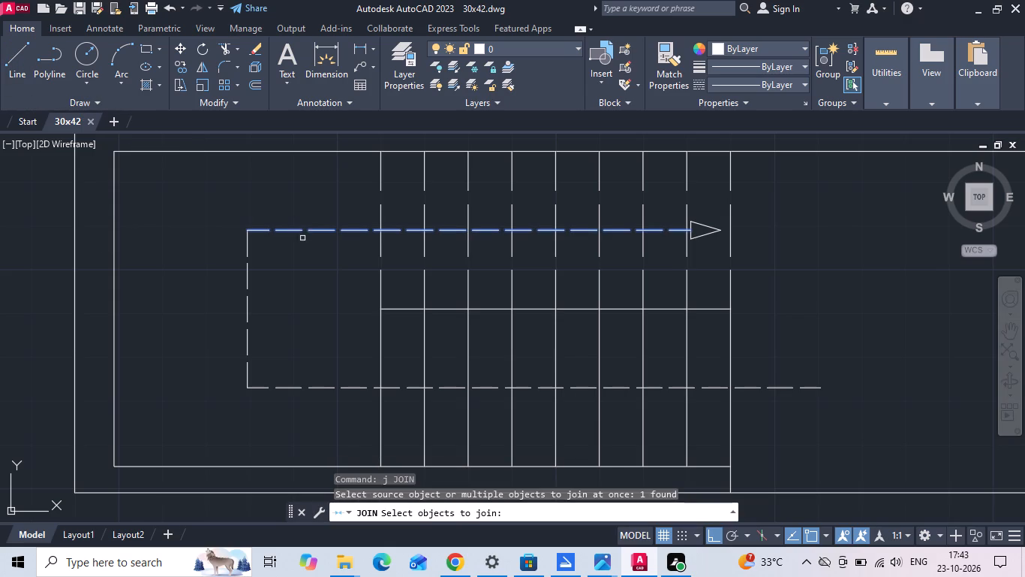
left_click(247, 288)
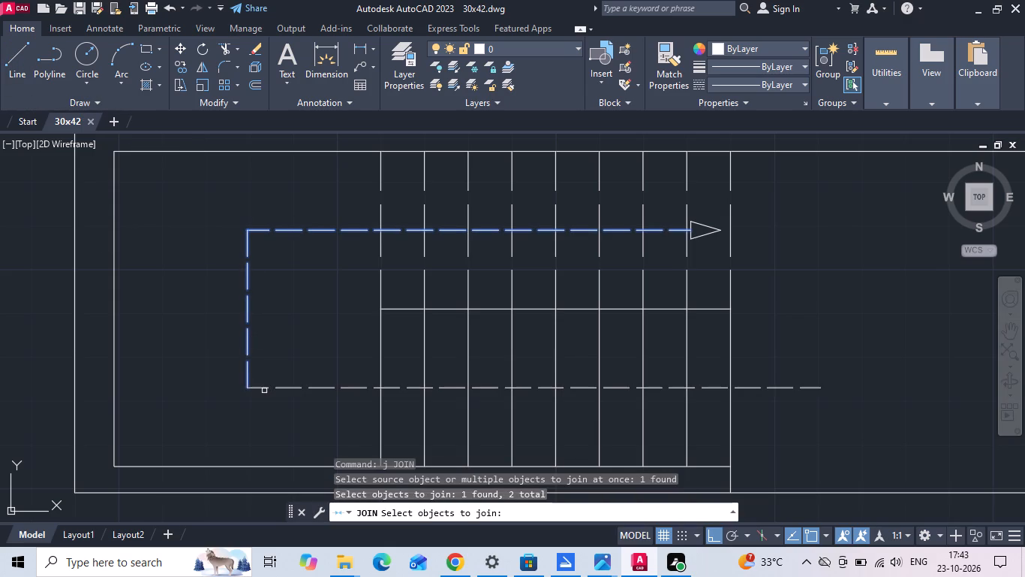
left_click(264, 388)
key("space")
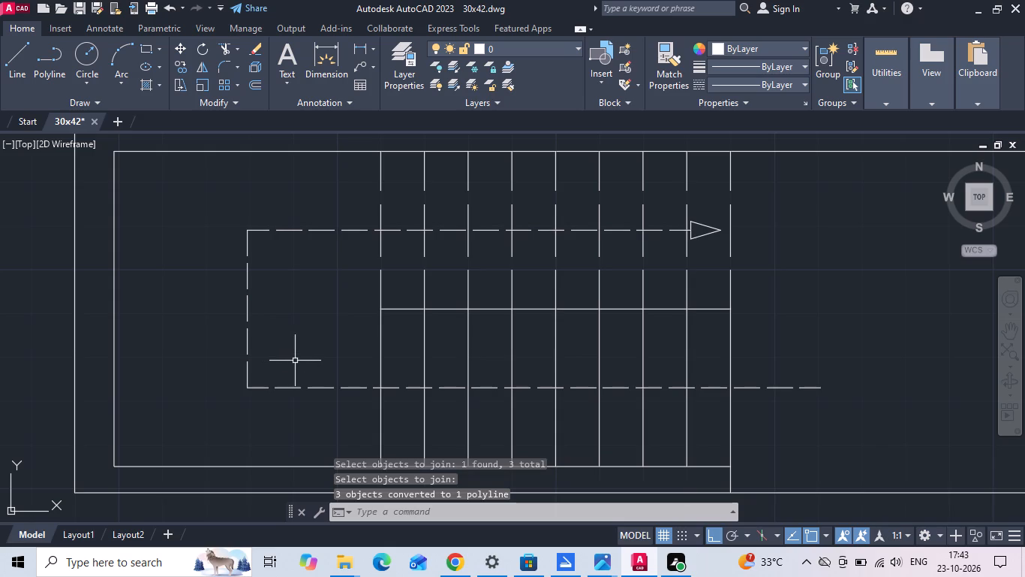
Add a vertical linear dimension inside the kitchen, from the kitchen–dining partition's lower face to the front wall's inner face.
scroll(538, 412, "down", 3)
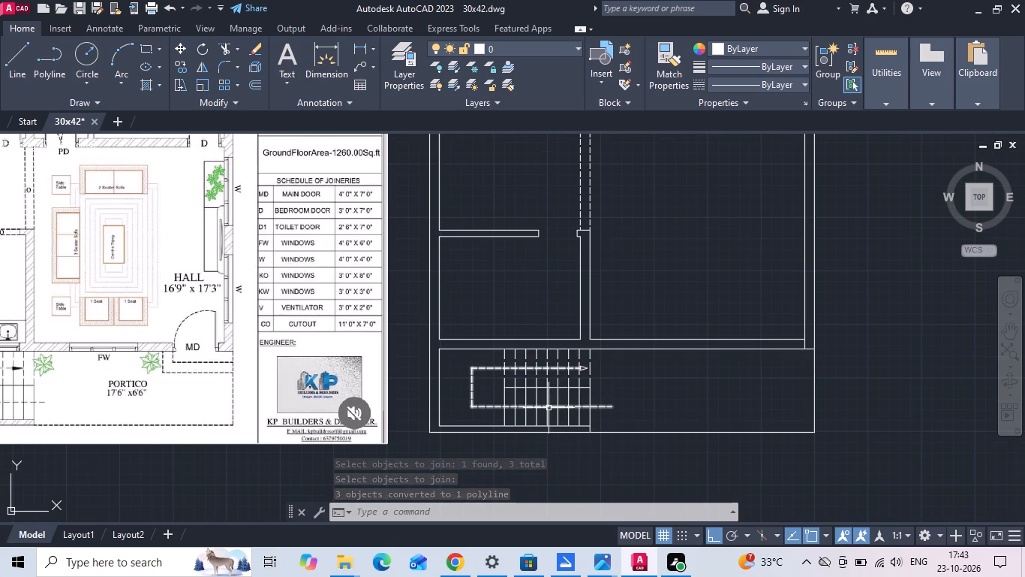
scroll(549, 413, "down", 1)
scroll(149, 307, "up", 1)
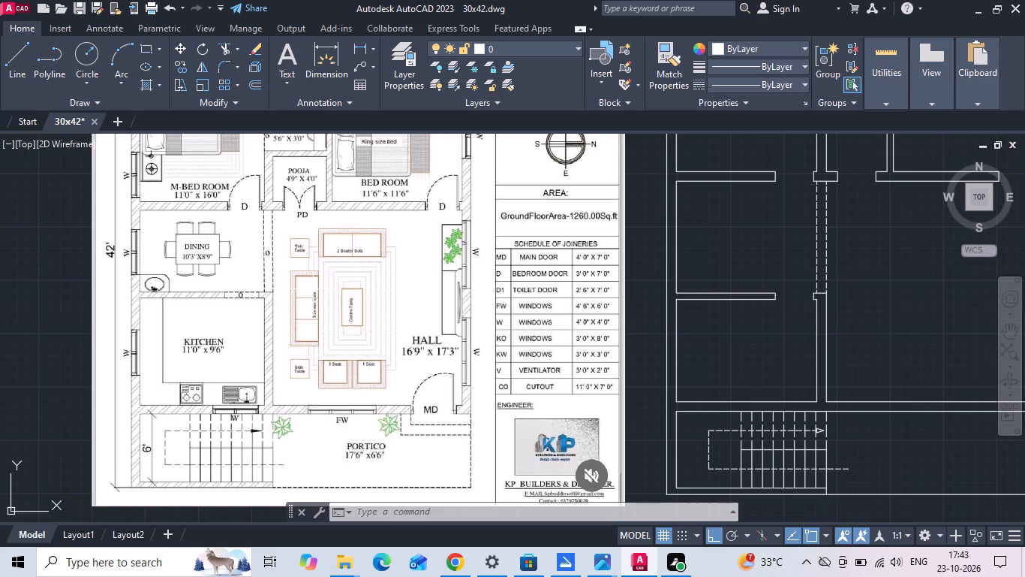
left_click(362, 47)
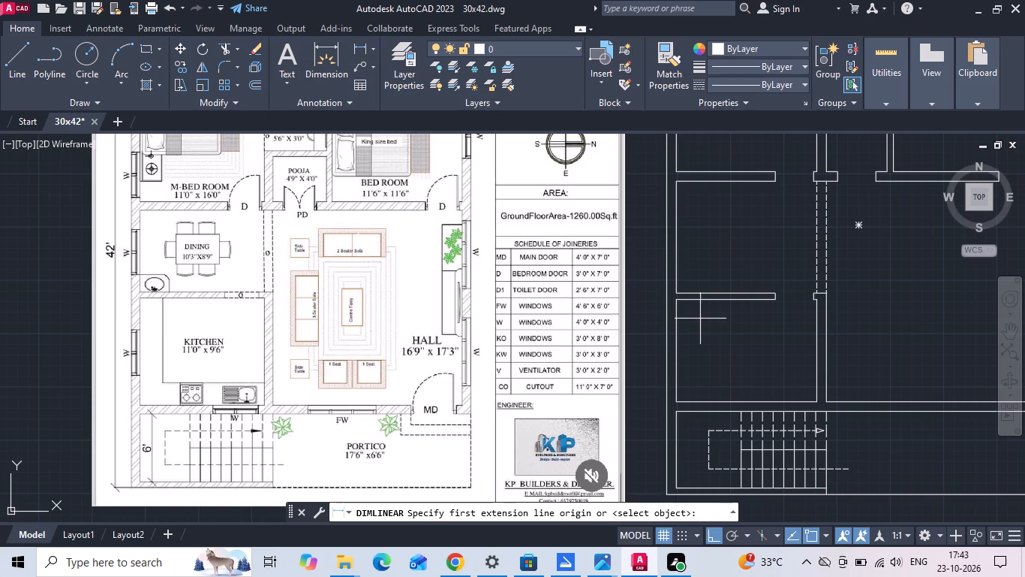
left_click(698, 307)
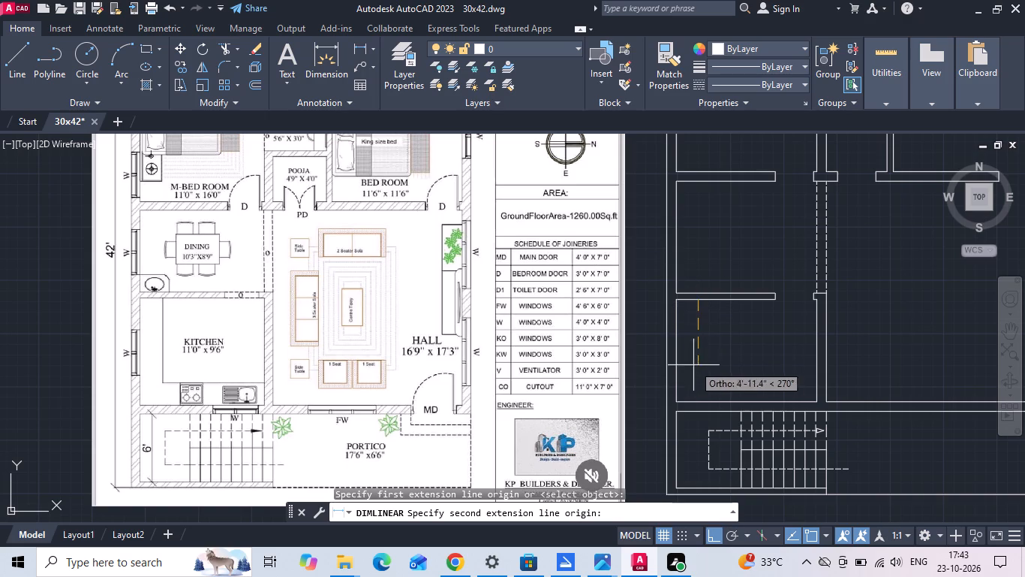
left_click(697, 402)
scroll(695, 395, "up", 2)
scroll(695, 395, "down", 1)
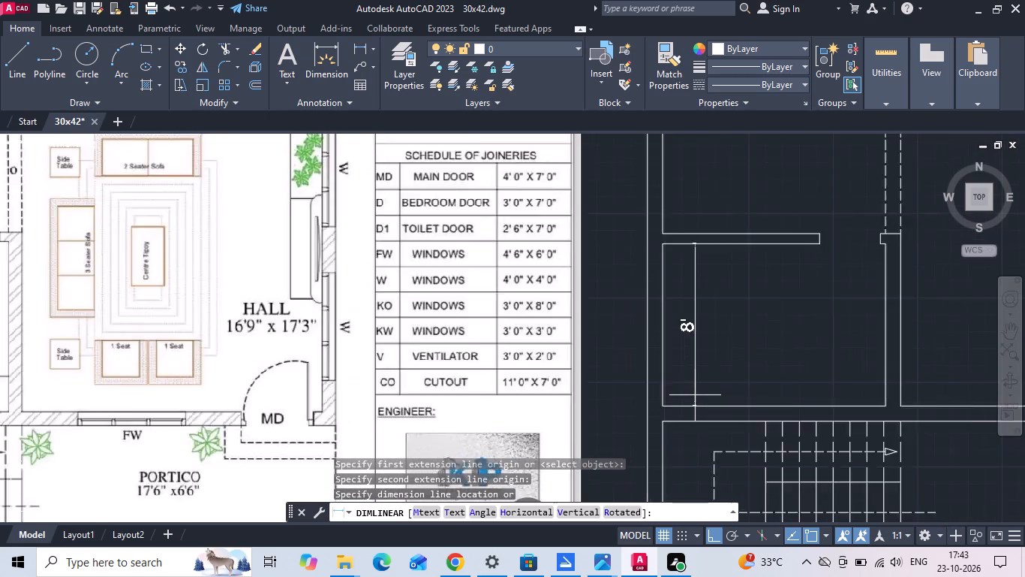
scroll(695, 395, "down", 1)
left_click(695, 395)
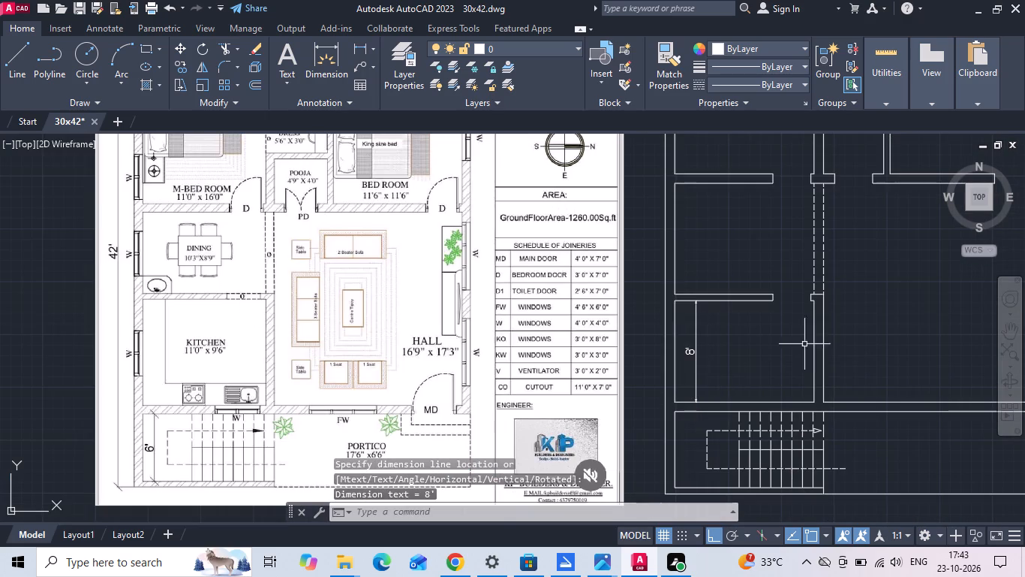
Move the kitchen–dining partition and the short jamb across its opening 1'6" up toward the dining area.
scroll(824, 309, "up", 3)
left_click(789, 242)
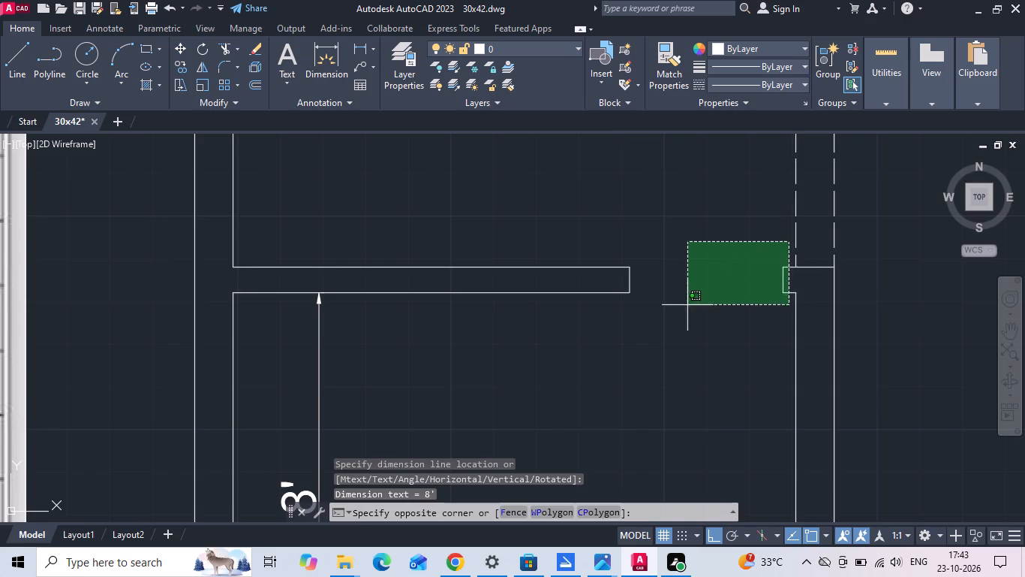
left_click(558, 335)
right_click(554, 333)
left_click(581, 301)
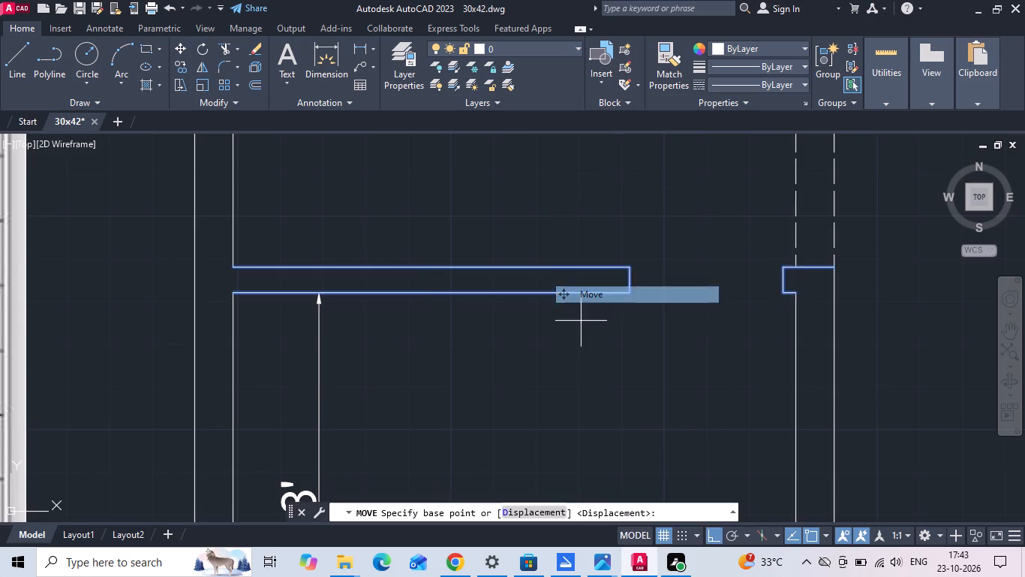
left_click_drag(568, 415, 569, 405)
type("1'6")
key("space")
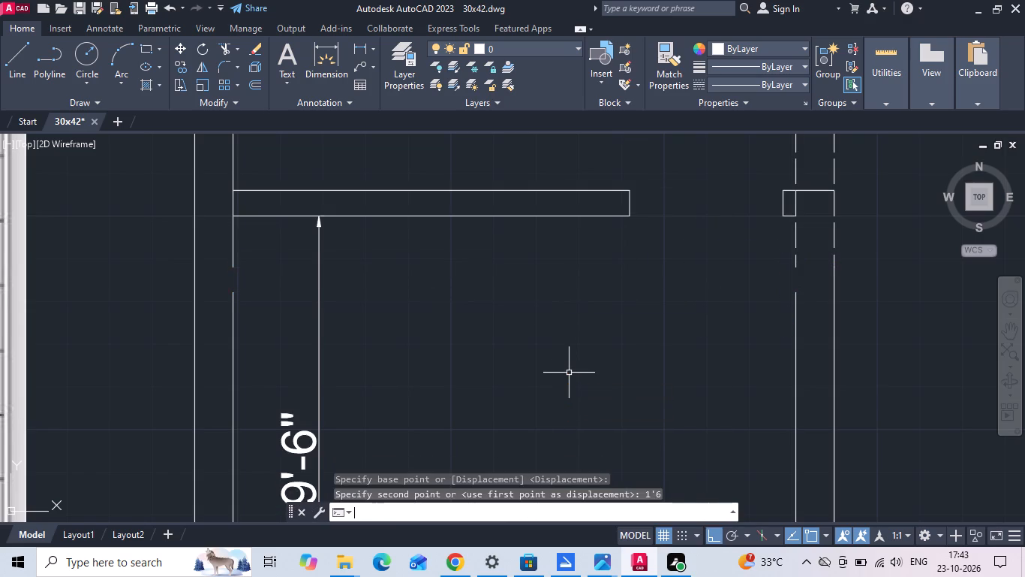
Fillet both faces of the moved kitchen–dining partition with the outer side wall's inner face lines at zero radius.
scroll(552, 395, "down", 3)
scroll(534, 405, "up", 1)
key("f")
key("space")
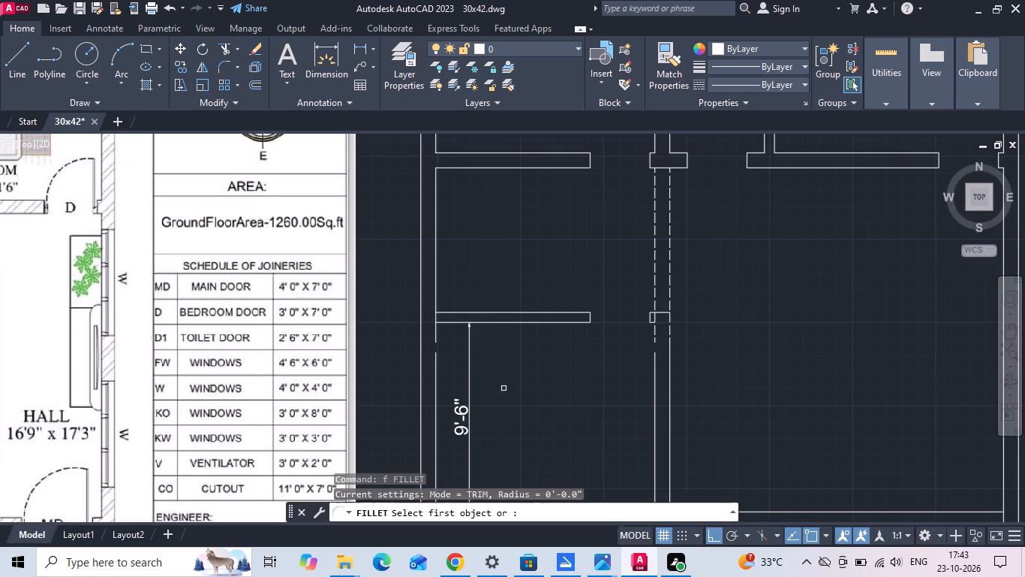
left_click(440, 314)
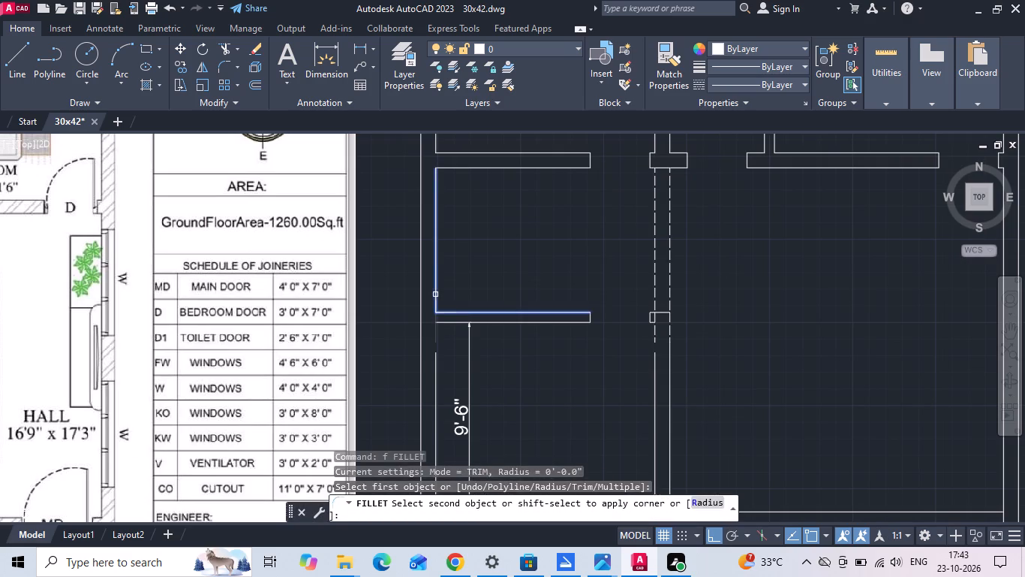
left_click(434, 293)
key("space")
left_click(443, 321)
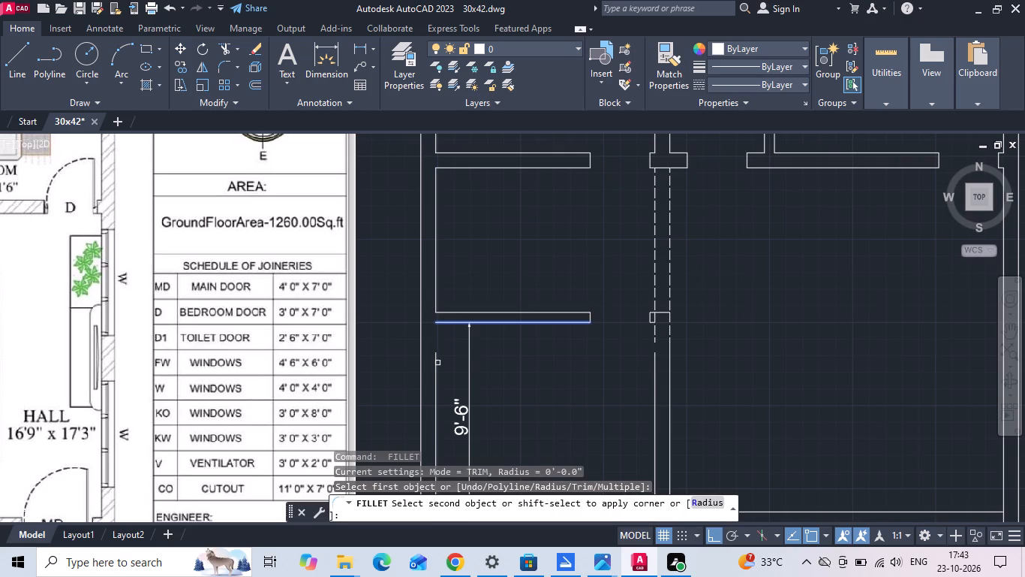
left_click(437, 365)
scroll(736, 309, "up", 1)
key("Escape")
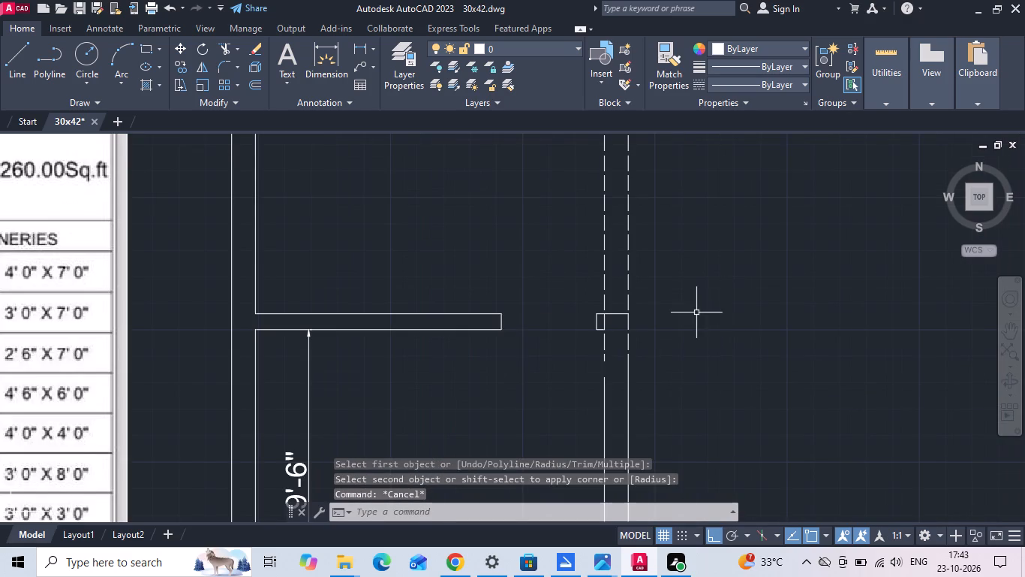
Stretch the lower ends of both dashed dining opening lines up to the top edge of the moved jamb.
left_click_drag(642, 276, 584, 286)
left_click(526, 282)
scroll(618, 353, "up", 1)
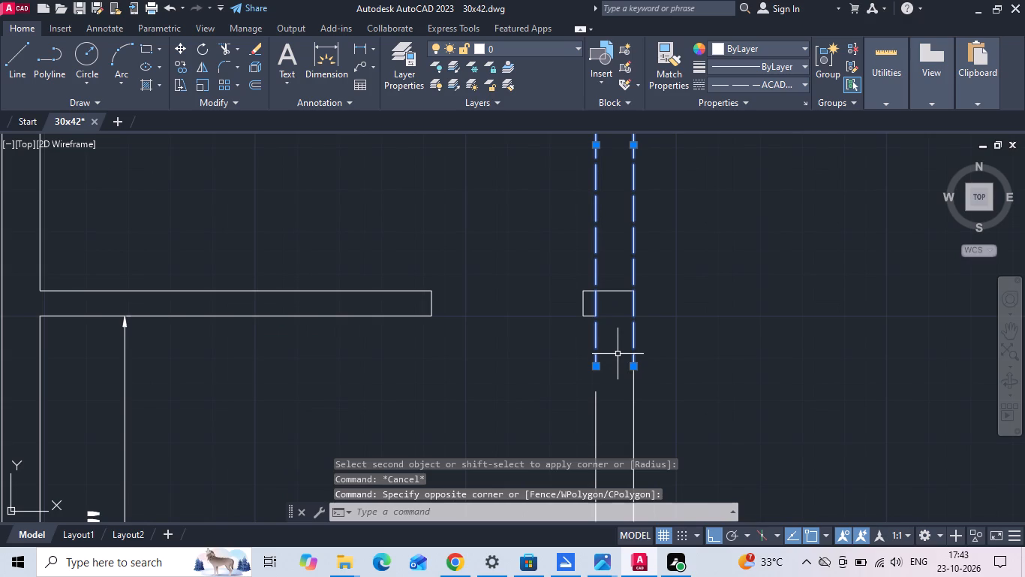
left_click(631, 365)
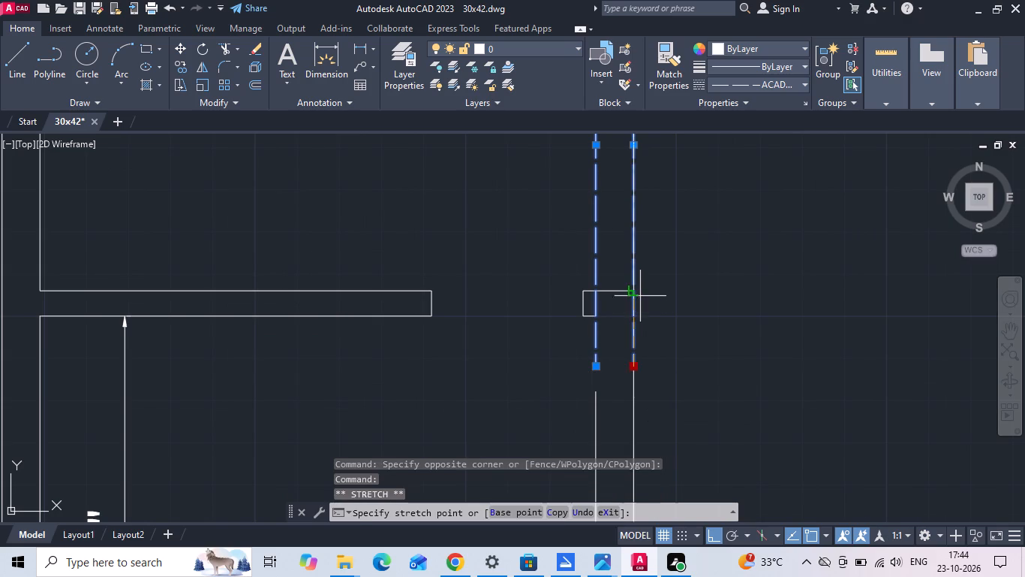
left_click(636, 293)
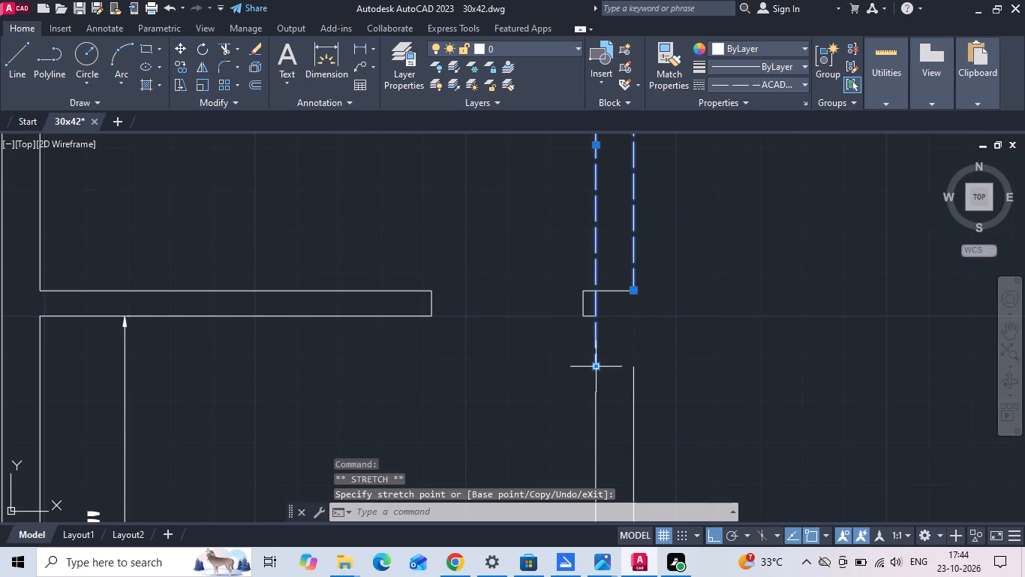
left_click(595, 370)
left_click(593, 294)
key("Escape")
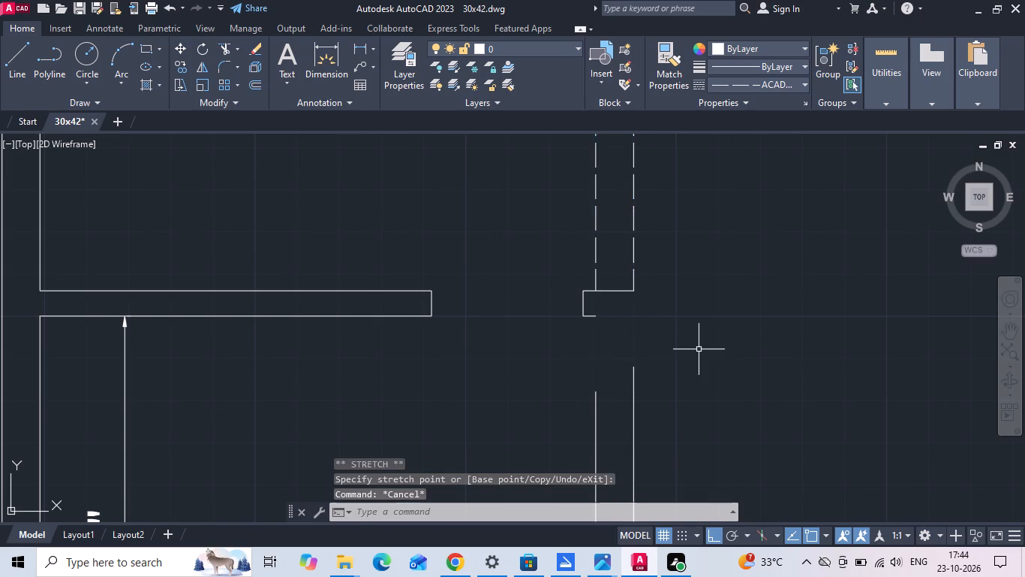
Extend both solid lines of the kitchen–hall wall up to the moved jamb.
type("ex")
key("space")
left_click_drag(660, 391, 564, 407)
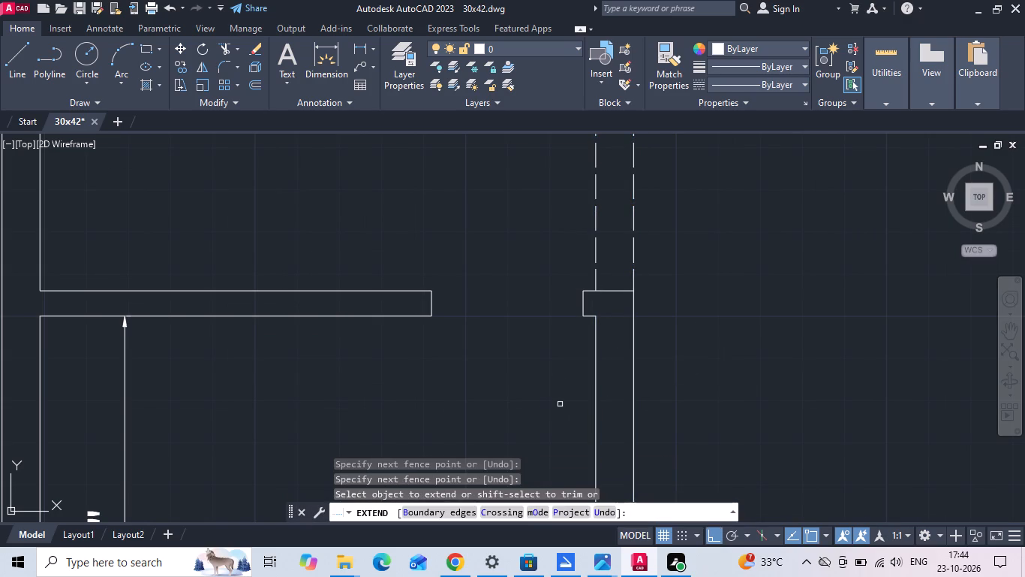
key("Escape")
left_click_drag(666, 243, 607, 235)
key("Escape")
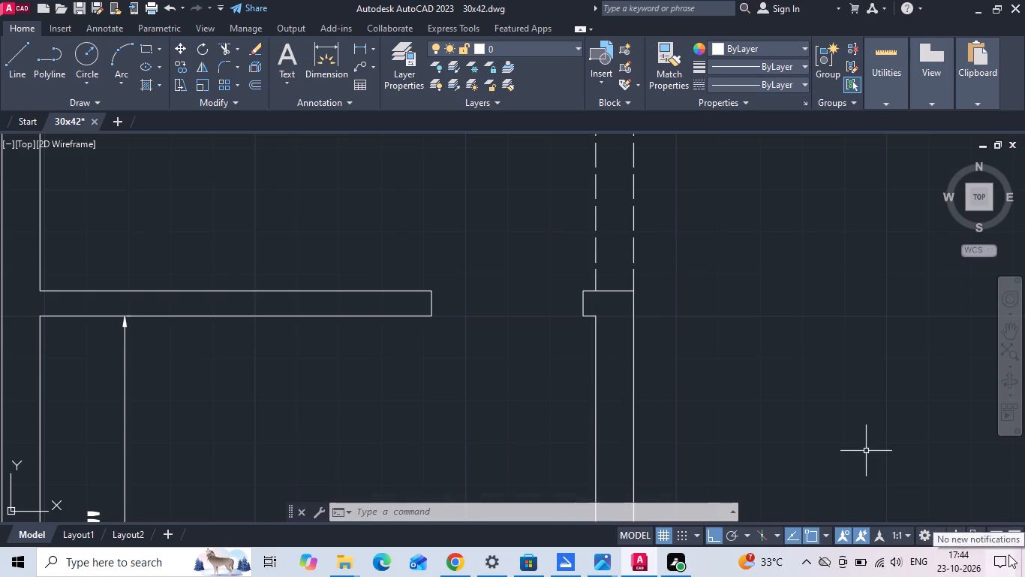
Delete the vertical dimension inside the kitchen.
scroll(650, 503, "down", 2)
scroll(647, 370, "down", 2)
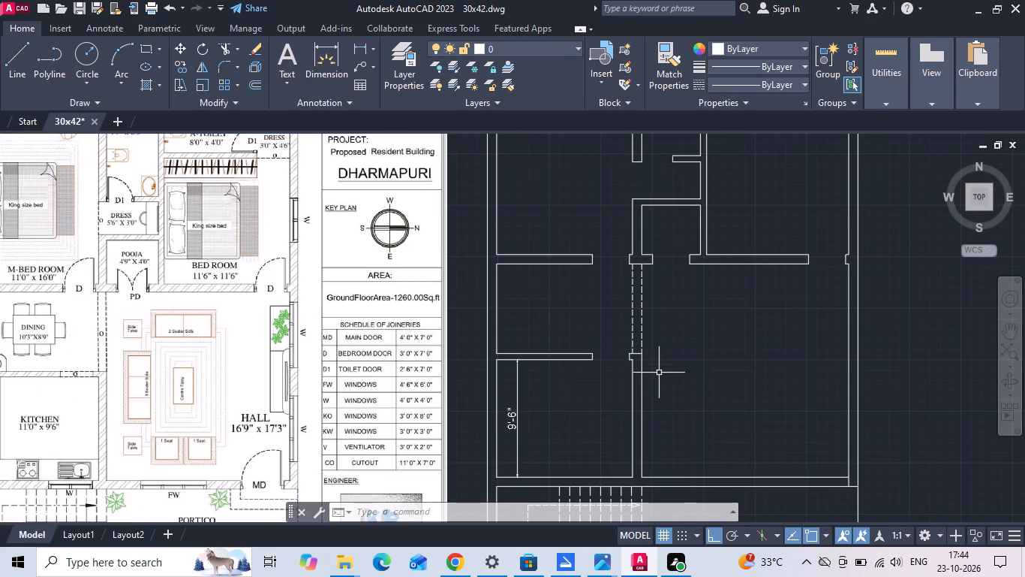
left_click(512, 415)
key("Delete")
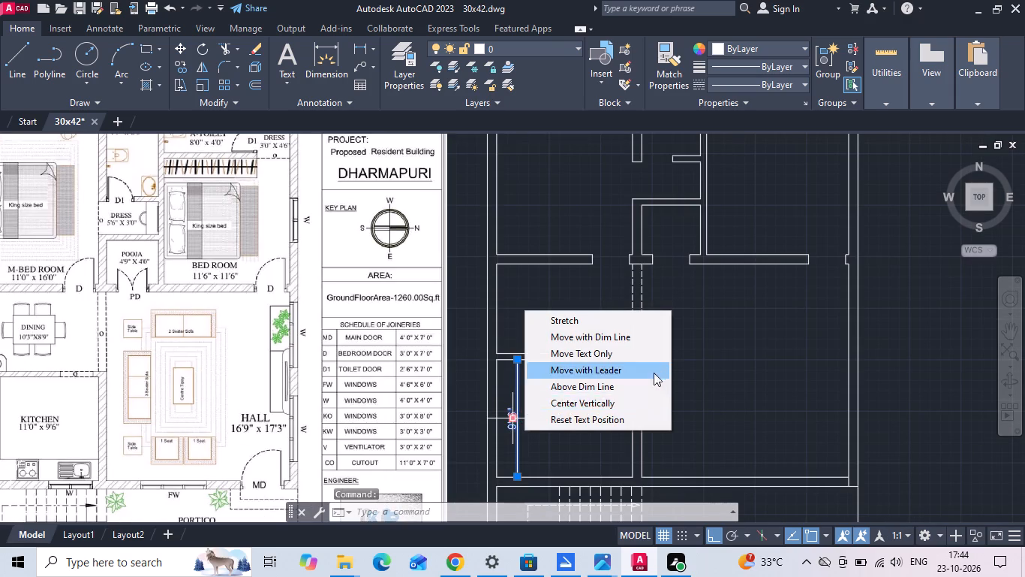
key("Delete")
Copy the hall's right inner wall line from its upper end to the adjacent corner of the bedroom door jamb.
scroll(701, 382, "down", 1)
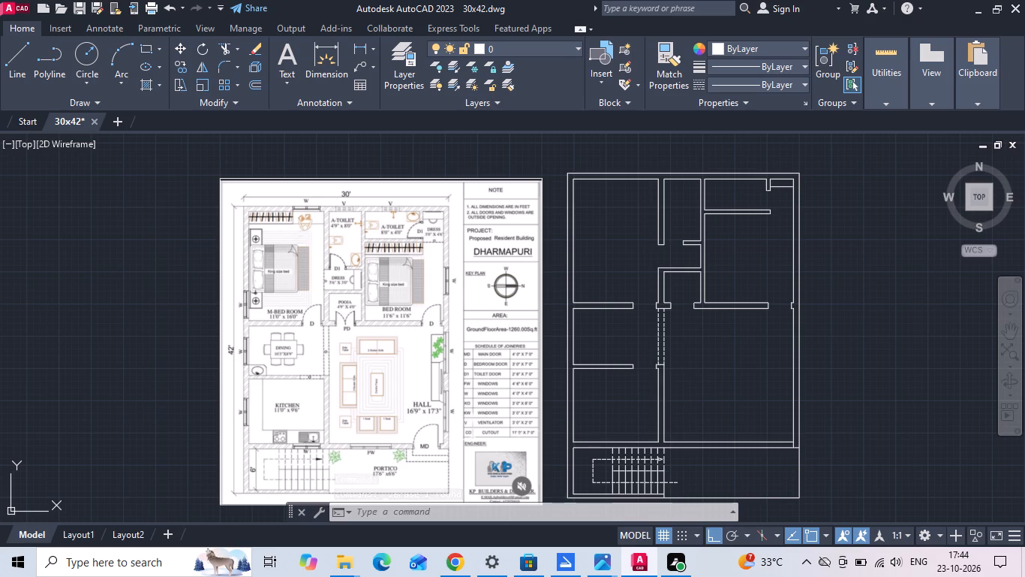
scroll(379, 454, "up", 1)
scroll(376, 450, "down", 1)
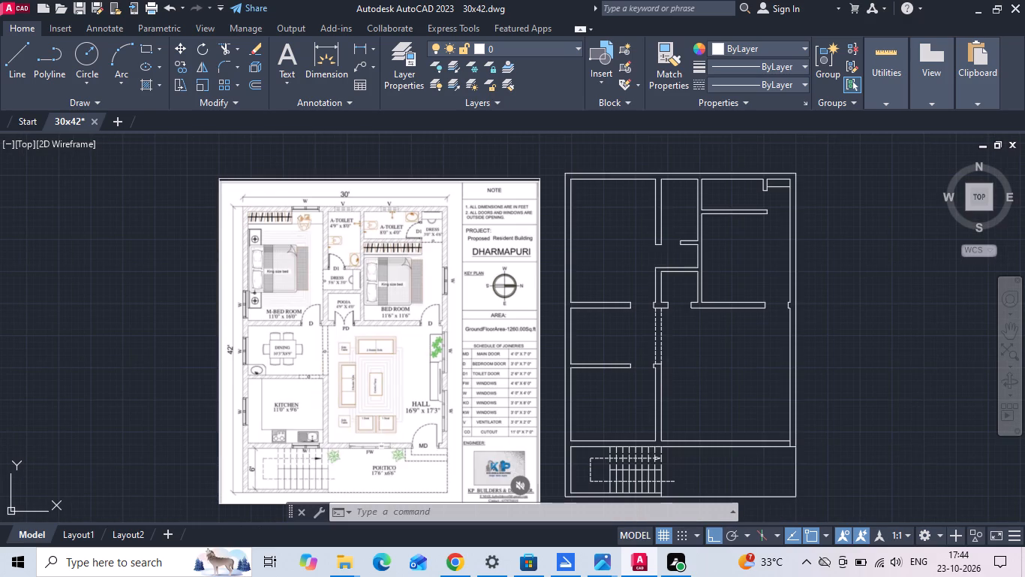
scroll(480, 400, "up", 2)
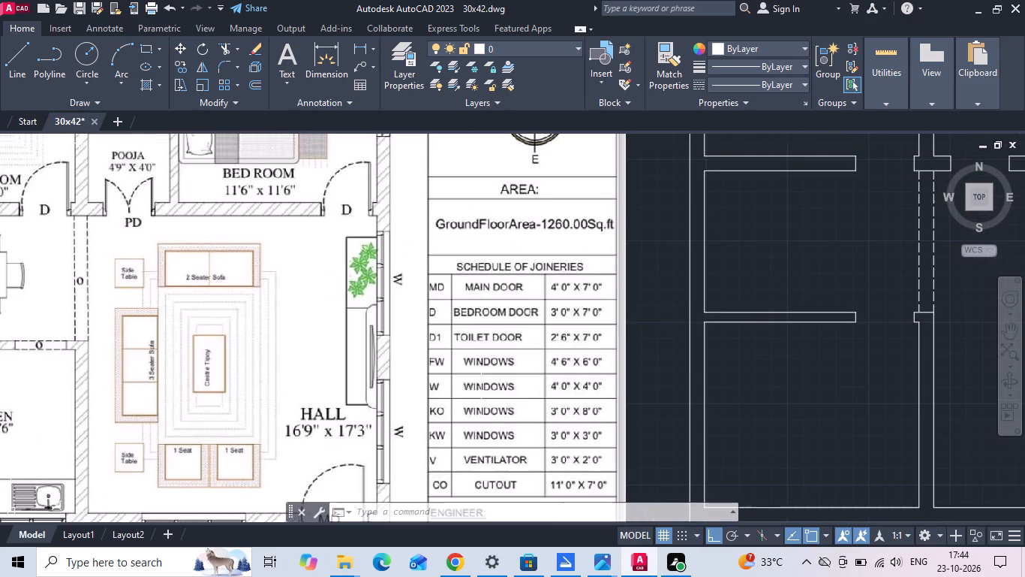
scroll(450, 328, "down", 2)
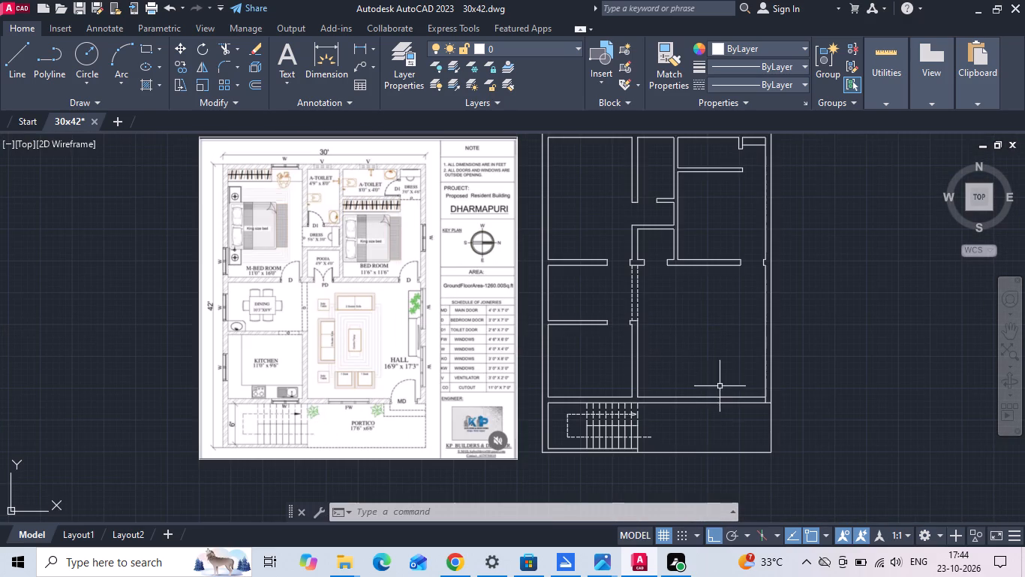
scroll(780, 397, "up", 2)
scroll(742, 389, "down", 1)
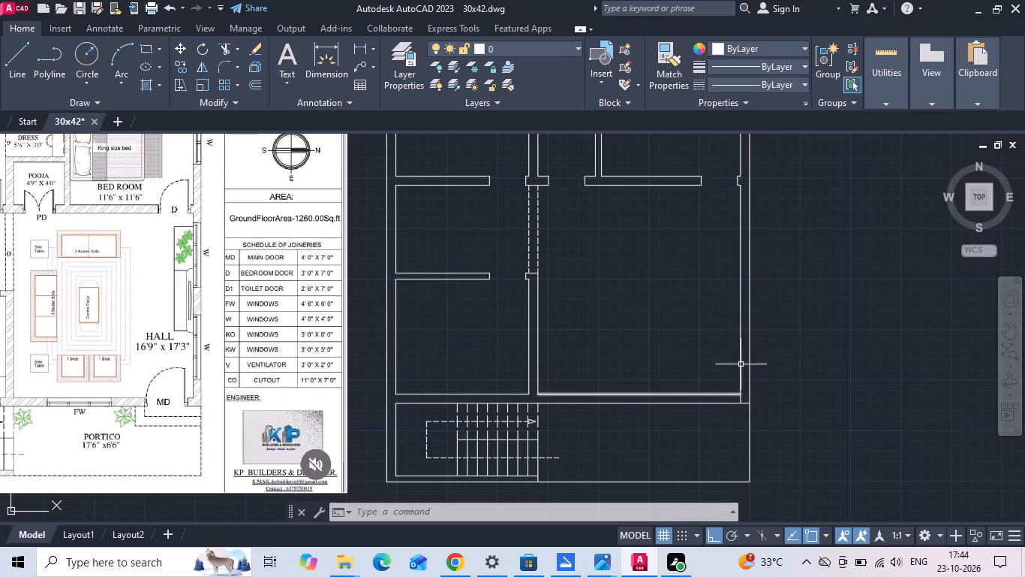
scroll(734, 137, "up", 2)
scroll(750, 234, "up", 2)
left_click_drag(748, 311, 733, 325)
left_click(723, 329)
right_click(722, 330)
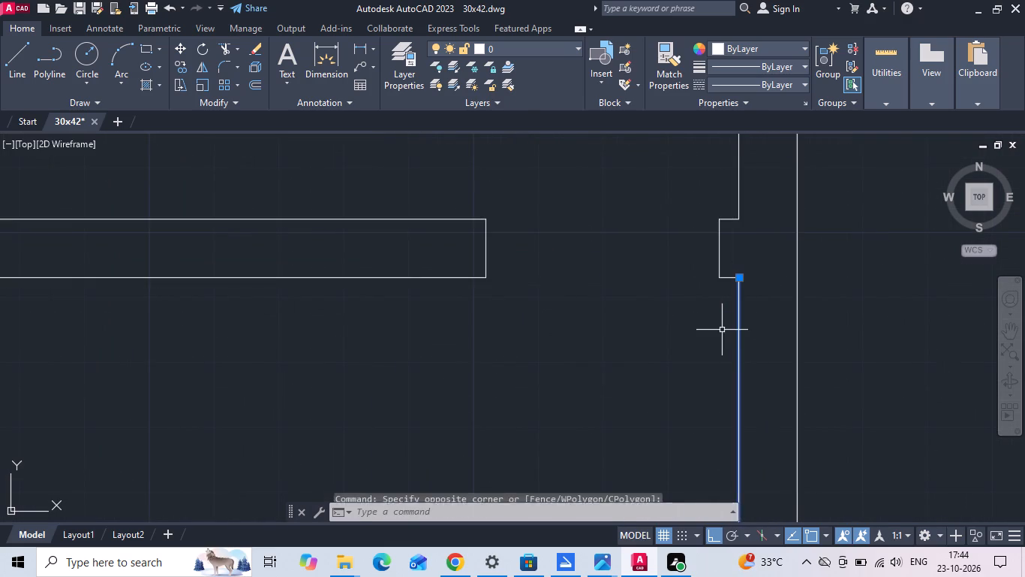
left_click(756, 283)
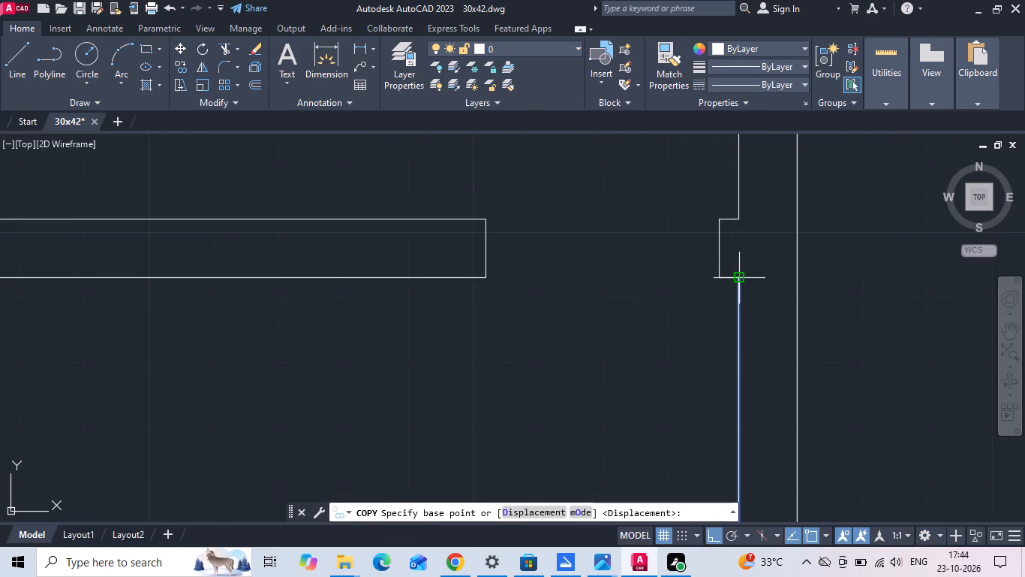
left_click(735, 272)
left_click(721, 270)
scroll(543, 197, "down", 6)
key("Escape")
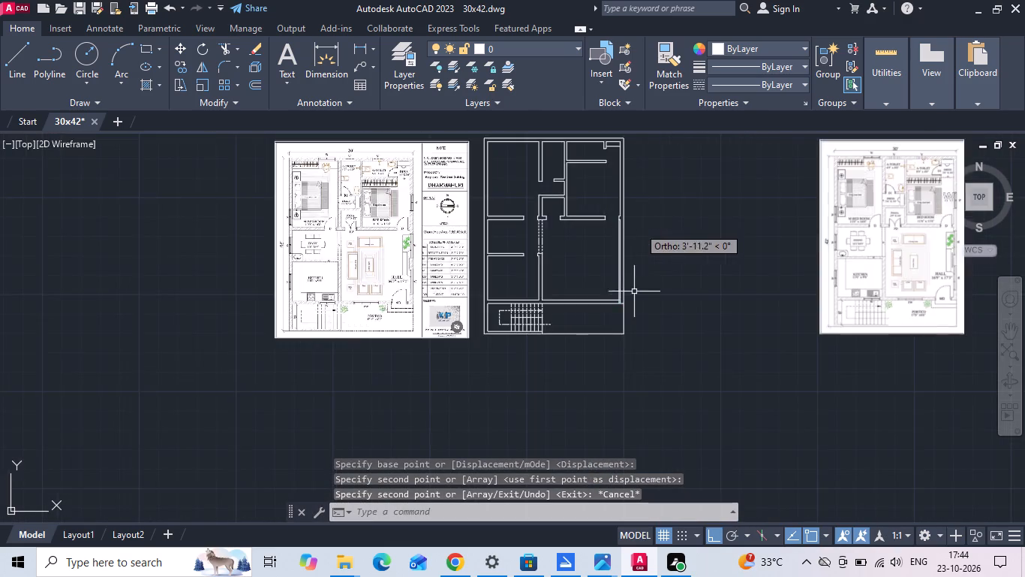
Offset the main door's jamb line beside the hall's right wall 4' leftward across the front wall.
scroll(631, 301, "up", 5)
type("o")
key("space")
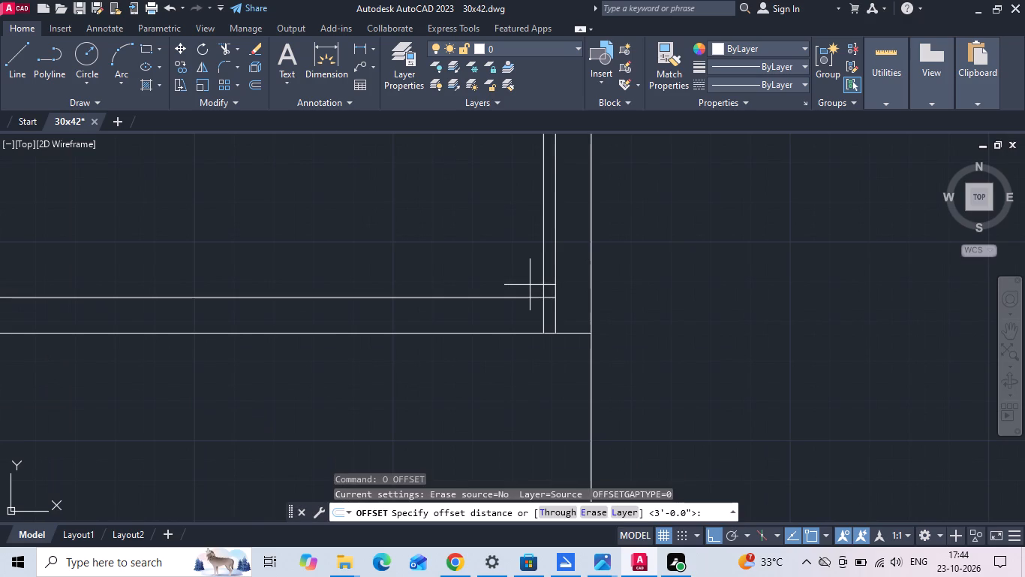
type("4'")
key("Return")
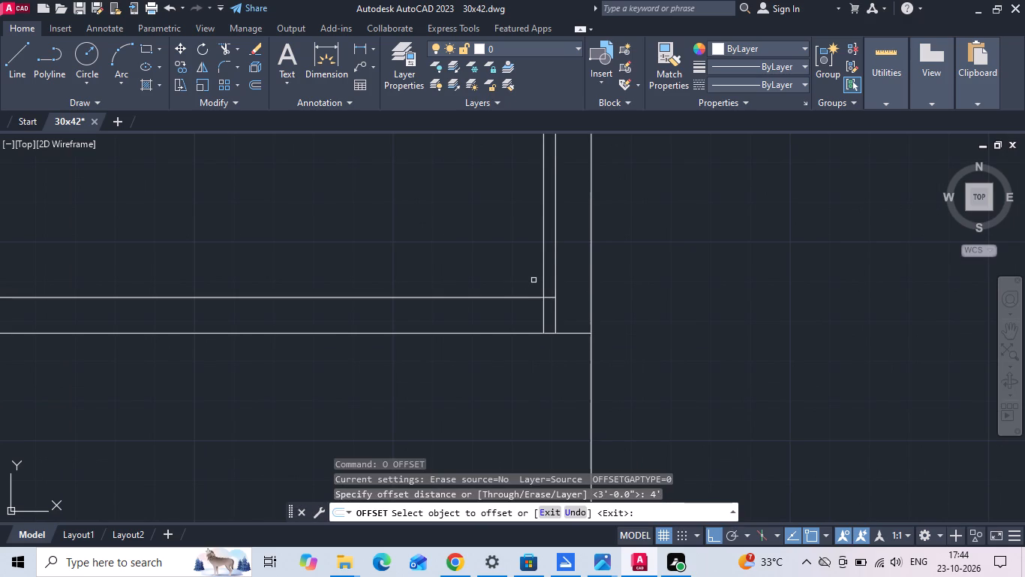
left_click_drag(542, 261, 527, 258)
left_click(499, 258)
key("Escape")
Trim the front wall lines between the two main door jamb lines and the excess lines around the right-hand jamb.
key("t")
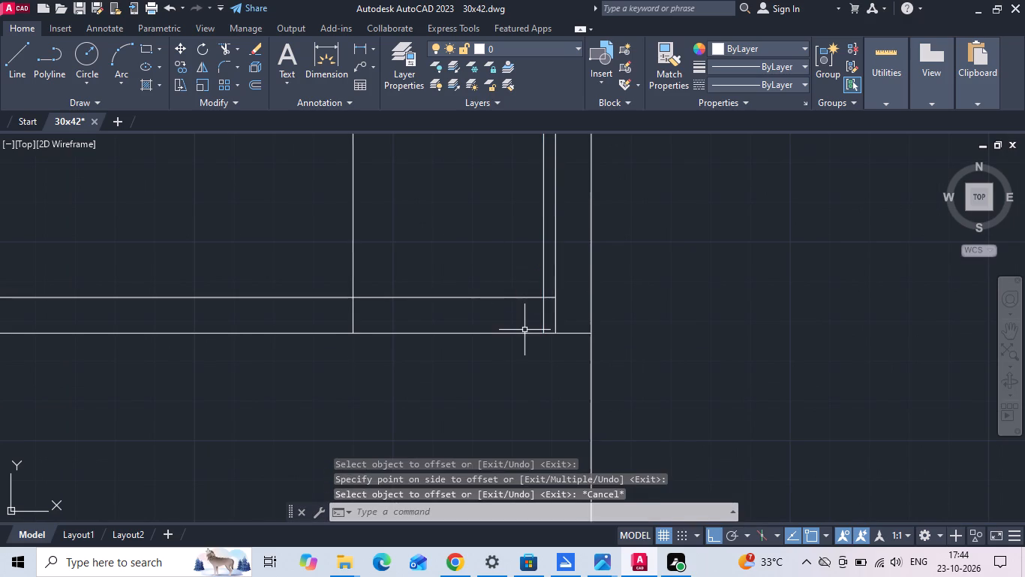
key("r")
key("space")
left_click_drag(497, 369, 305, 195)
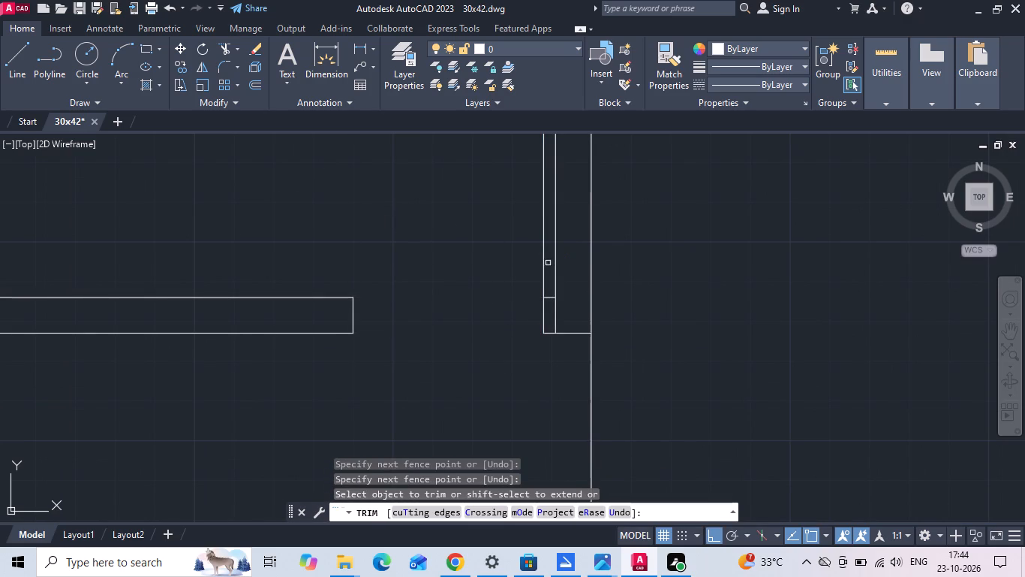
left_click(545, 264)
left_click(556, 316)
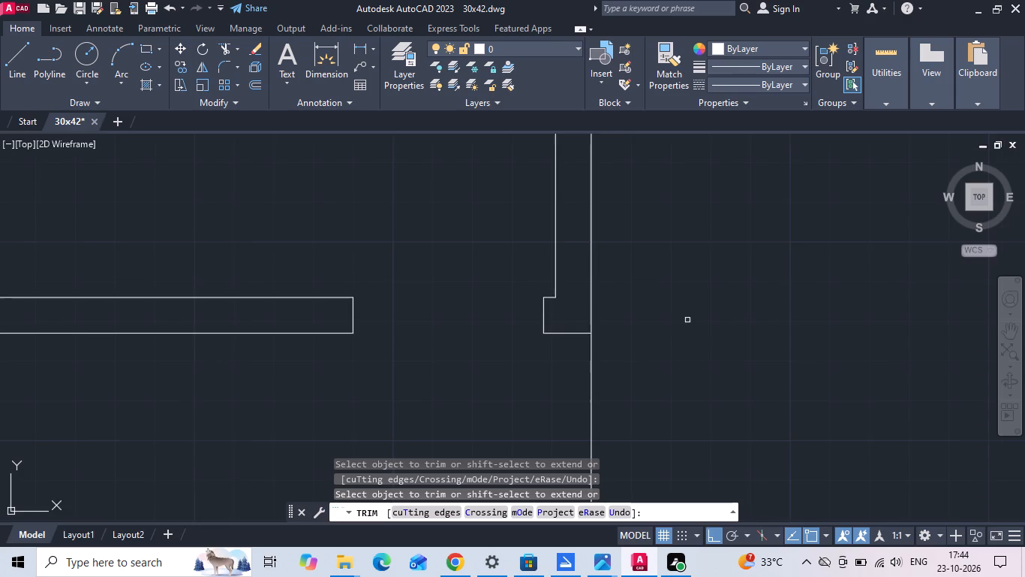
scroll(693, 325, "down", 4)
middle_click_drag(713, 285, 720, 361)
key("Escape")
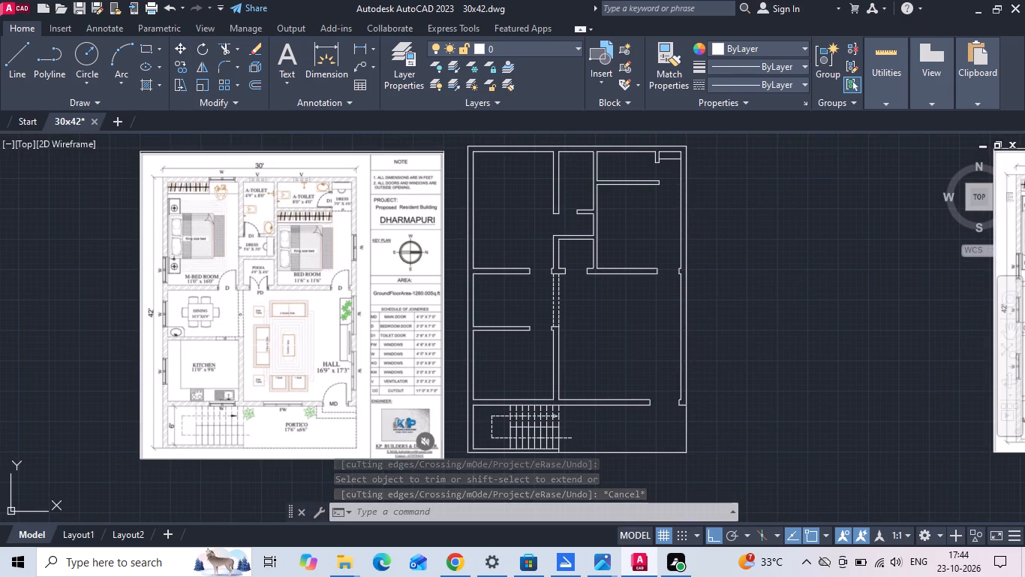
Save the drawing.
scroll(117, 289, "up", 2)
scroll(425, 247, "up", 2)
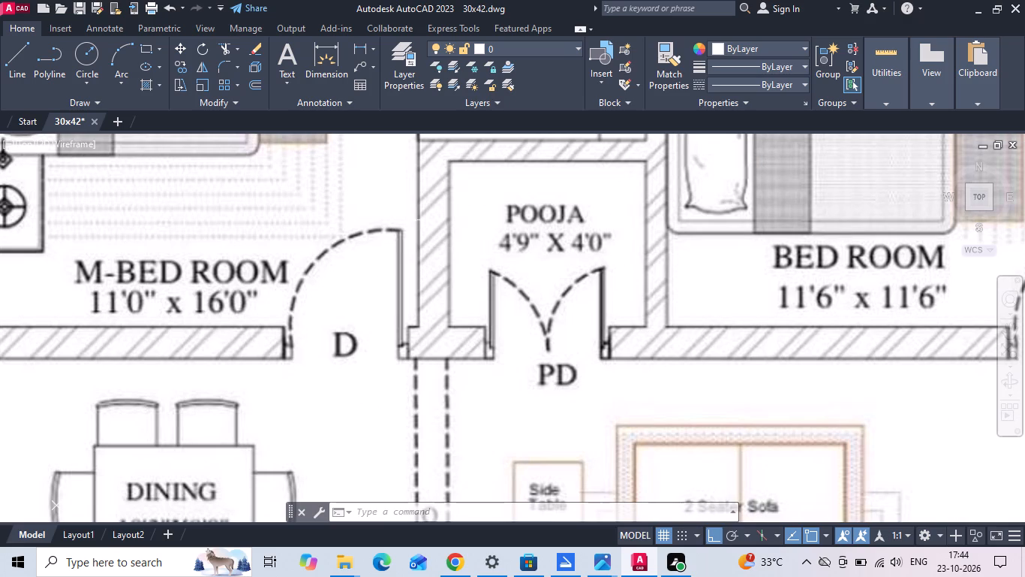
scroll(323, 277, "down", 3)
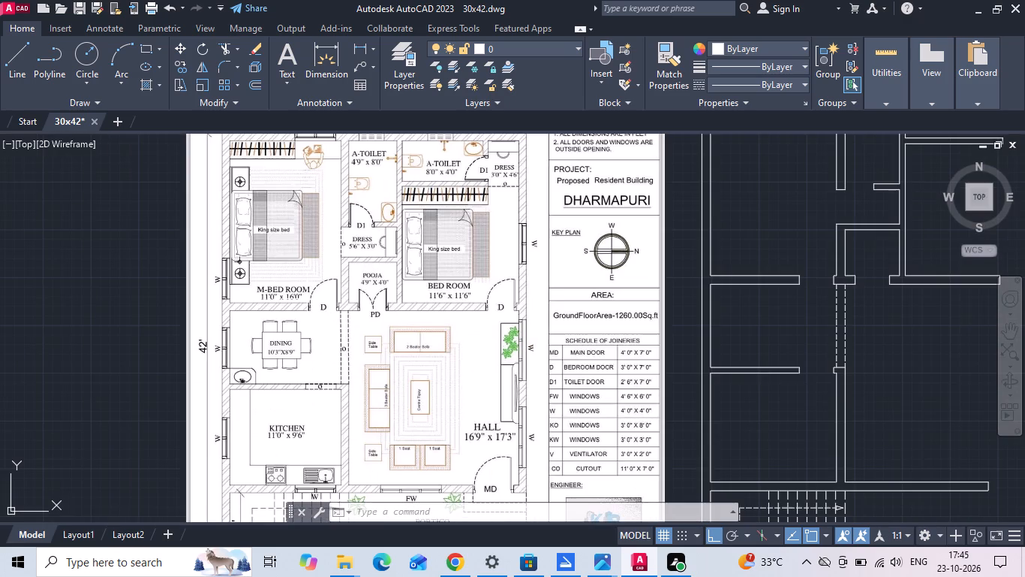
scroll(287, 279, "down", 1)
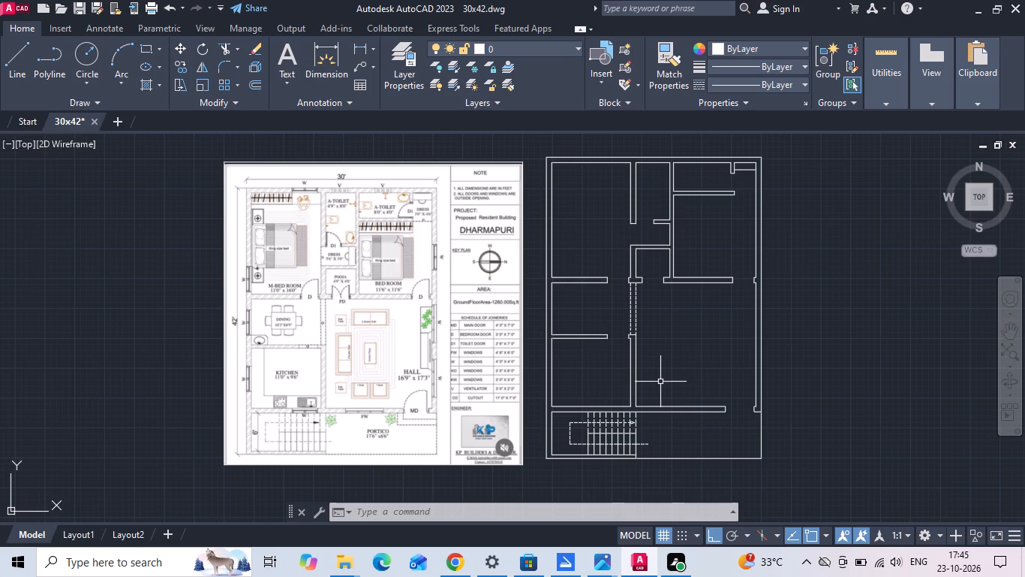
key("ctrl+s")
key("t")
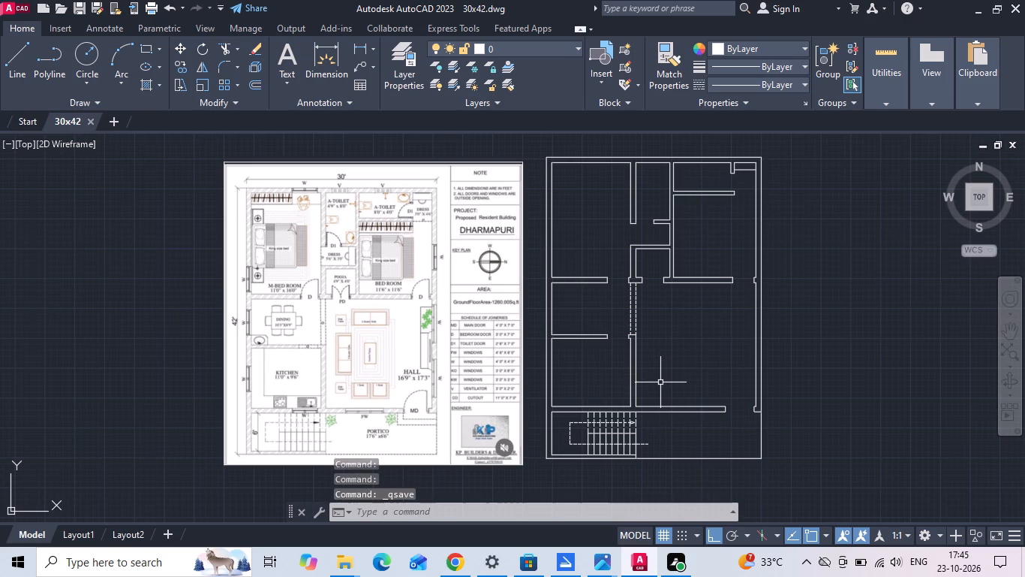
key("Escape")
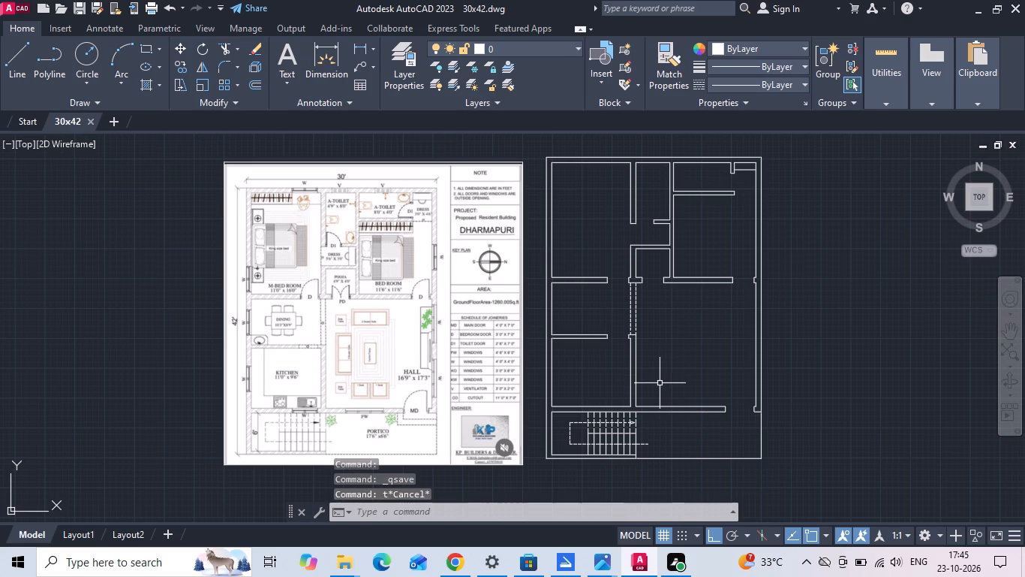
key("ctrl+s")
Start a multiline text box inside the dining room with a text height of 6".
key("m")
type("text")
key("space")
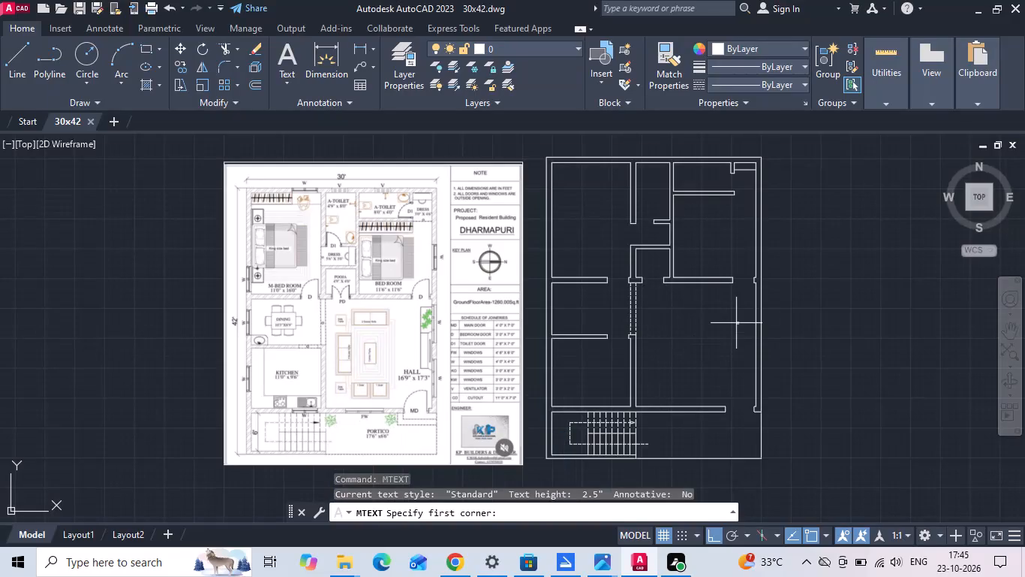
scroll(606, 313, "up", 2)
left_click_drag(503, 283, 512, 291)
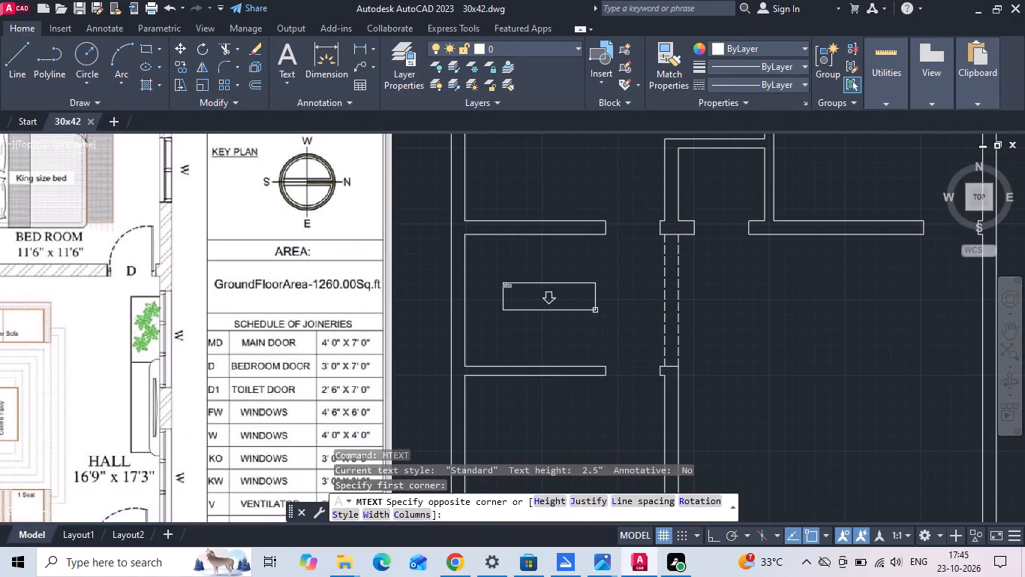
left_click(605, 310)
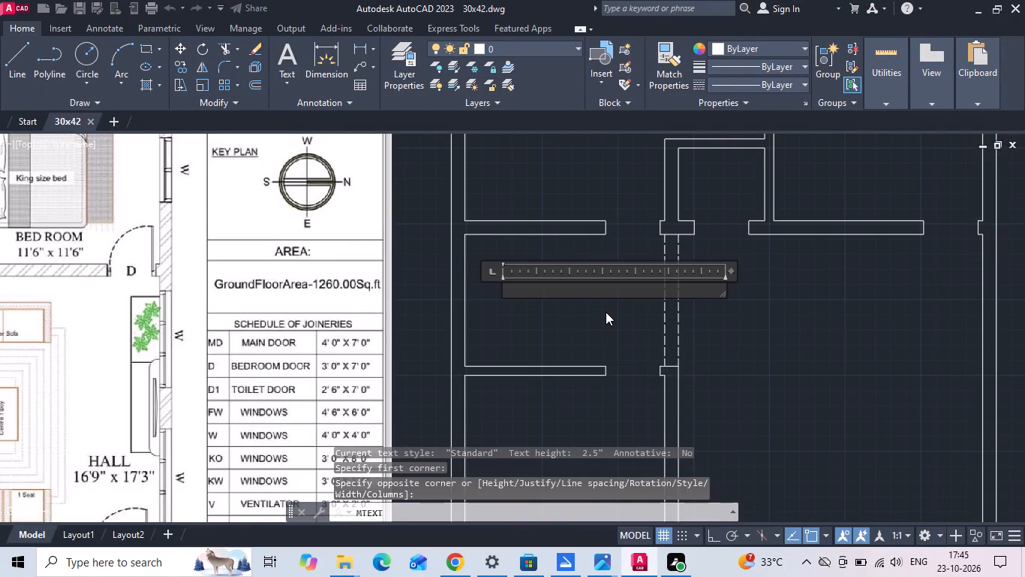
left_click(173, 62)
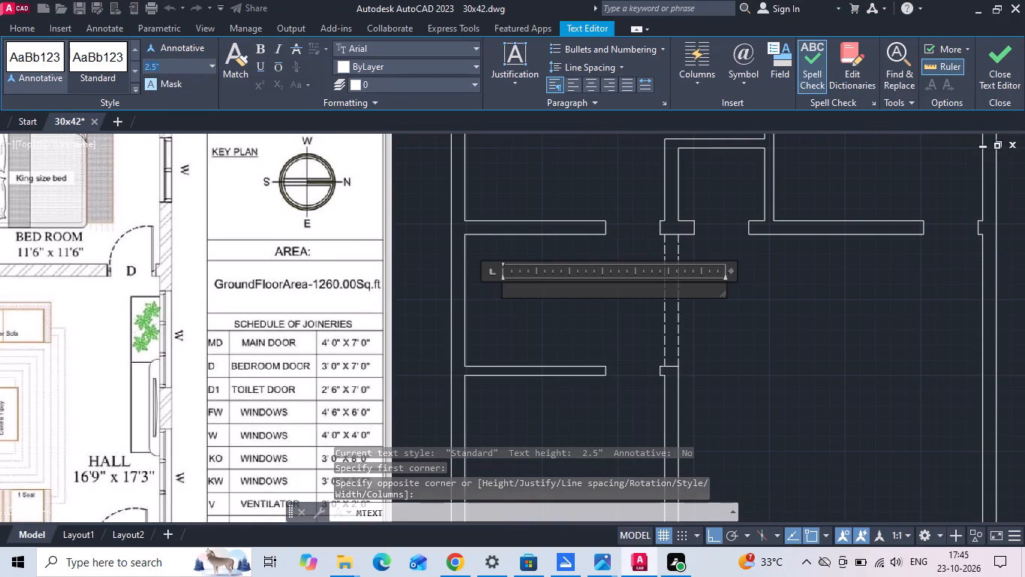
key("BackSpace")
type("6\"")
key("Return")
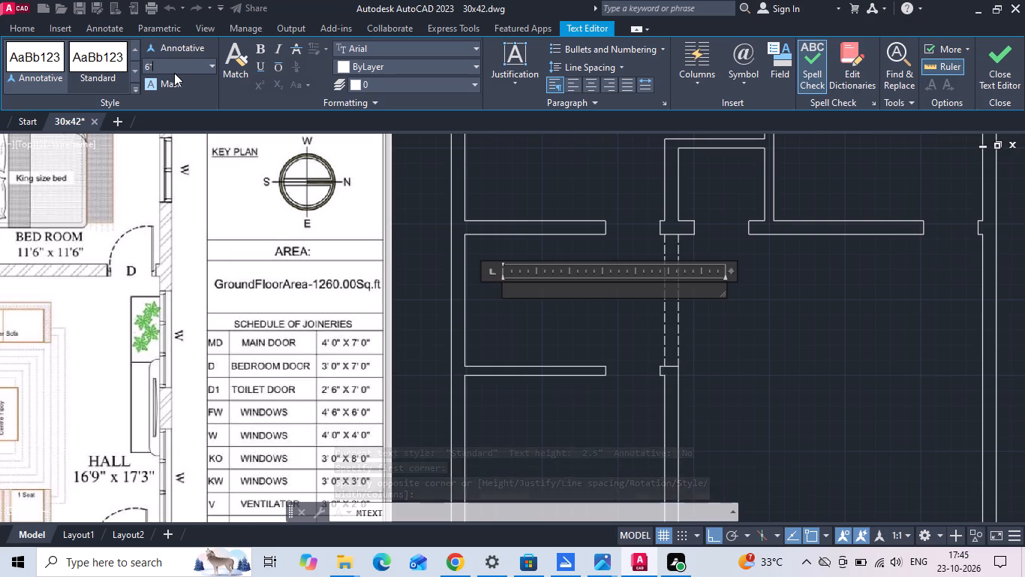
Enter DINING on the label's first line and 11'0"X on the second, and finish the text.
scroll(413, 236, "down", 2)
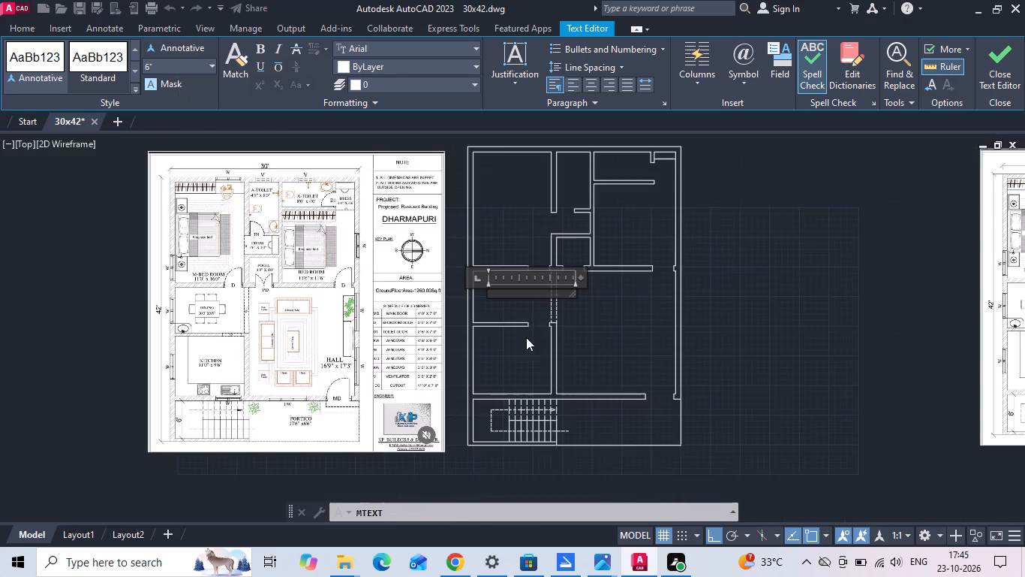
middle_click_drag(383, 355, 407, 352)
scroll(371, 288, "up", 2)
middle_click_drag(316, 292, 325, 292)
type("dini")
key("BackSpace")
key("BackSpace")
key("BackSpace")
key("BackSpace")
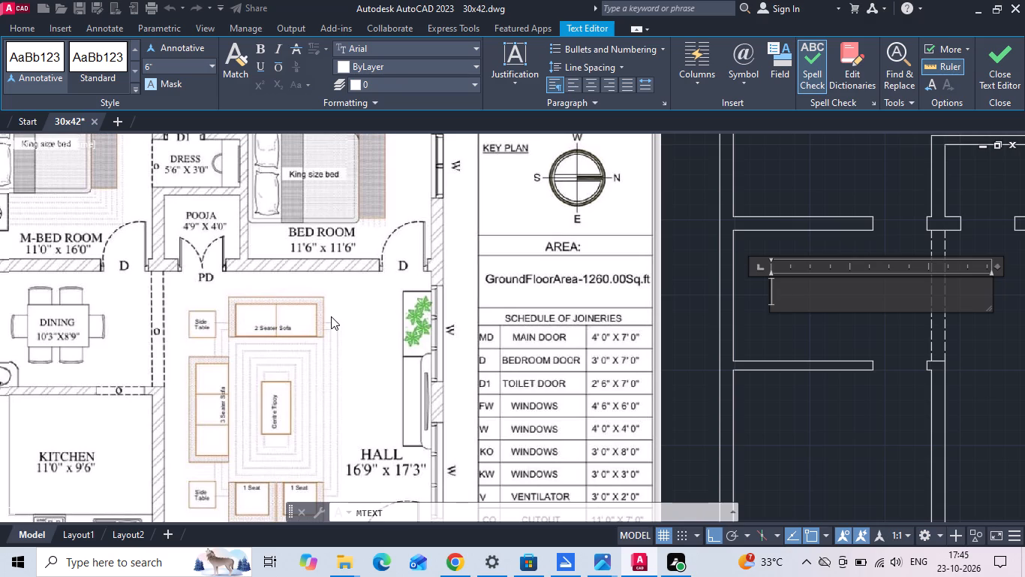
type("DINING")
key("Return")
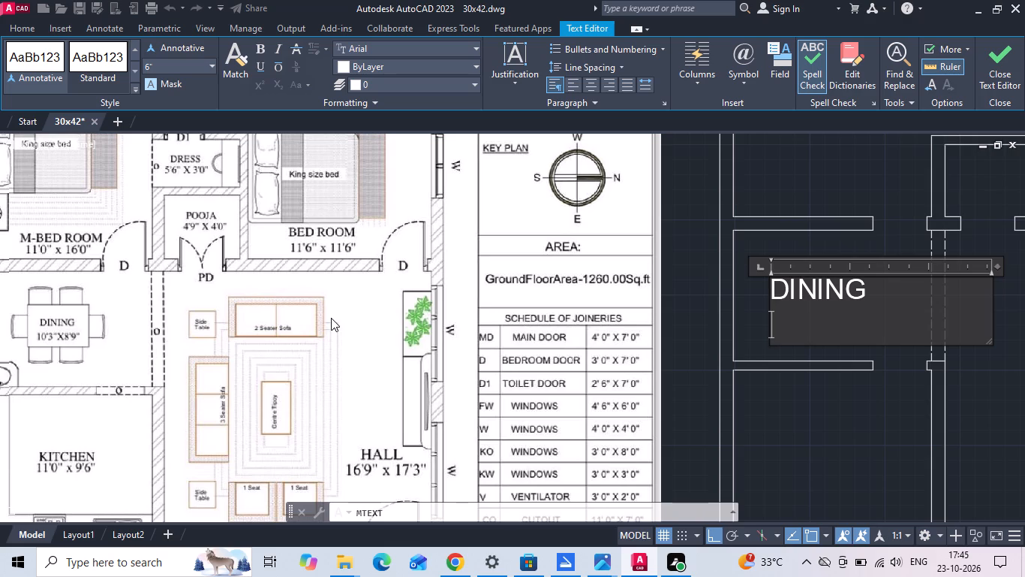
type("11'")
type("0\"")
key("x")
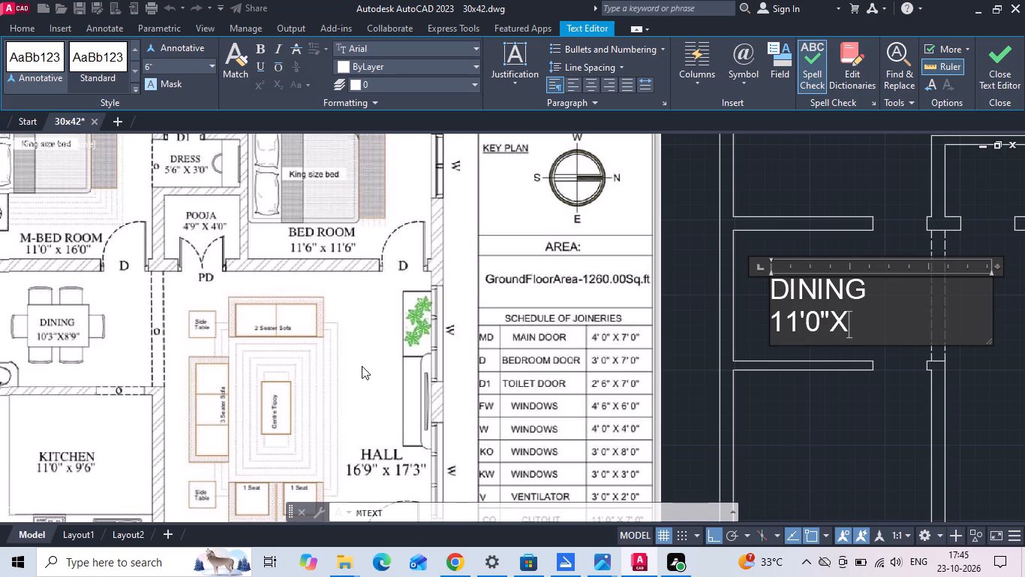
left_click(846, 390)
Measure the dining room's clear depth between its upper and lower walls with a linear dimension.
scroll(846, 390, "down", 1)
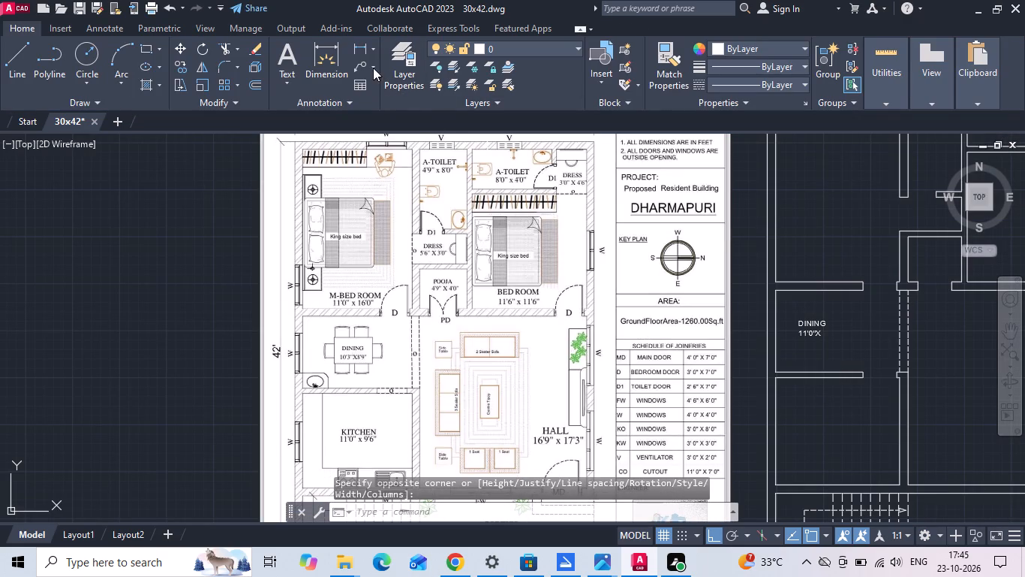
left_click(359, 46)
scroll(717, 322, "up", 1)
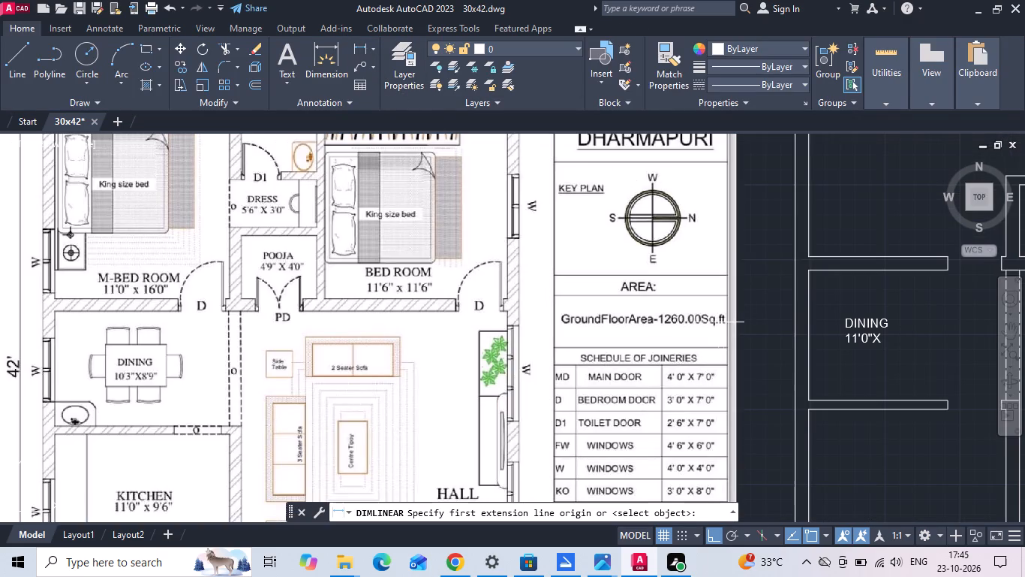
left_click_drag(827, 272, 830, 279)
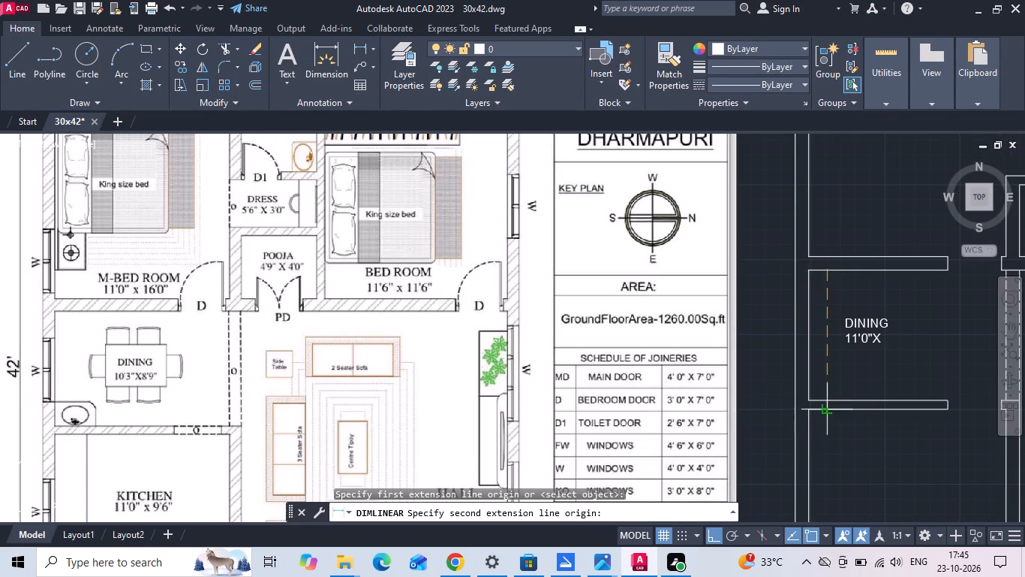
left_click(825, 401)
key("Escape")
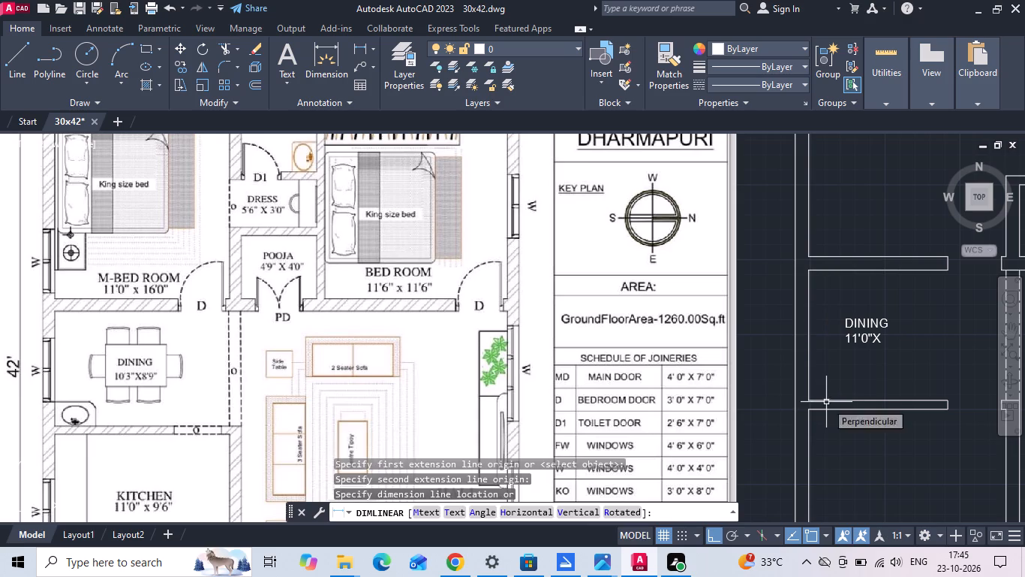
Complete the dining label's second line as 11'0"X7'3" and add a leading space before DINING.
scroll(868, 338, "up", 1)
double_click(885, 343)
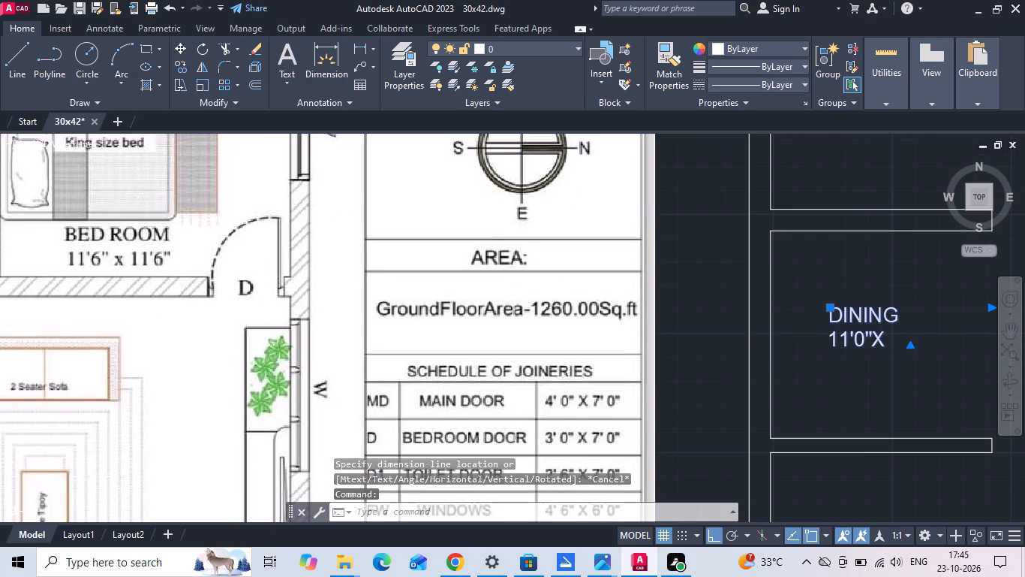
type("7'")
type("3\"")
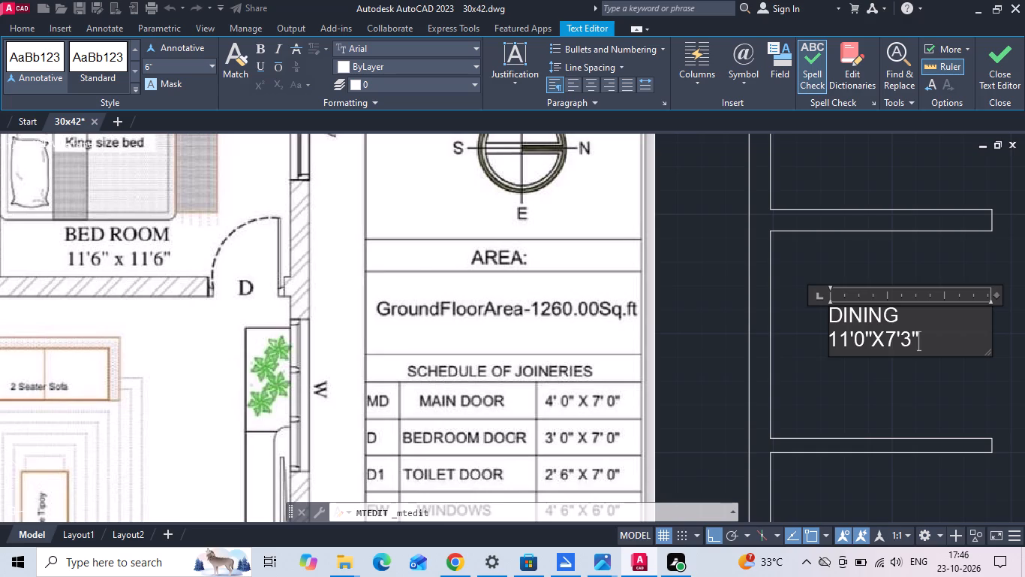
scroll(885, 344, "down", 1)
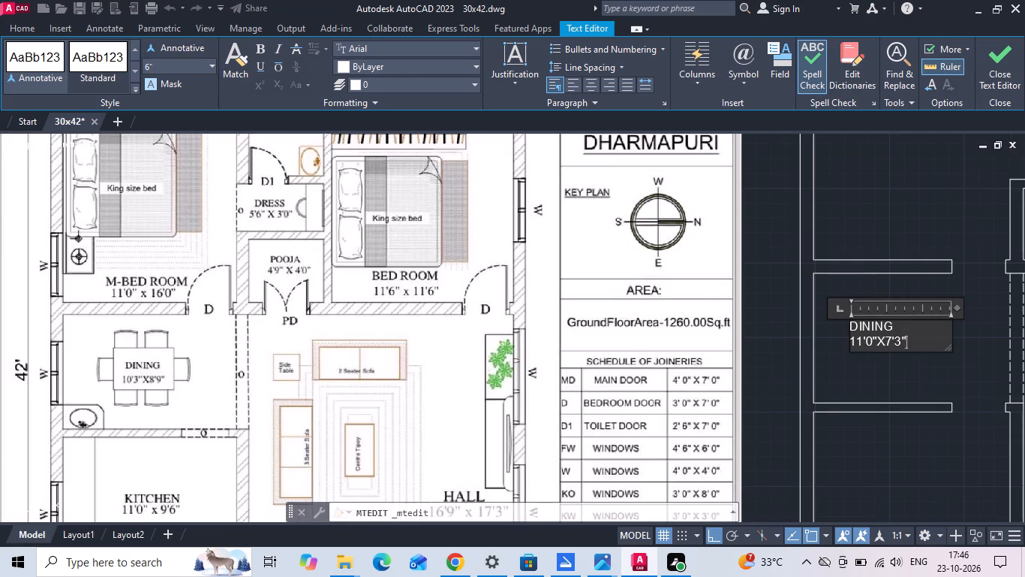
scroll(866, 332, "up", 1)
left_click(840, 317)
key("space")
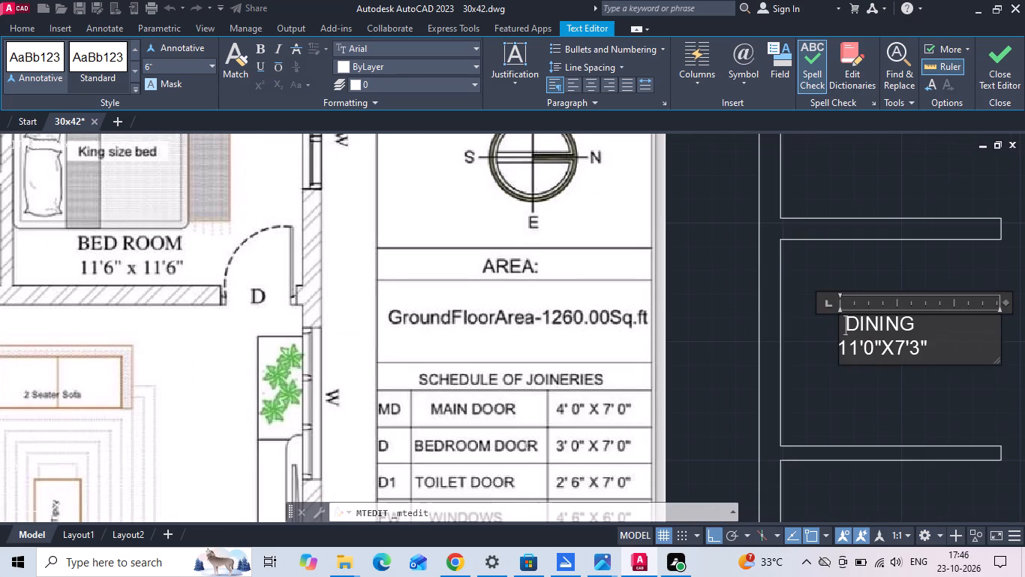
left_click(820, 347)
Move the dining label horizontally to the right, toward the middle of the dining room.
scroll(767, 336, "down", 1)
left_click(852, 339)
right_click(852, 339)
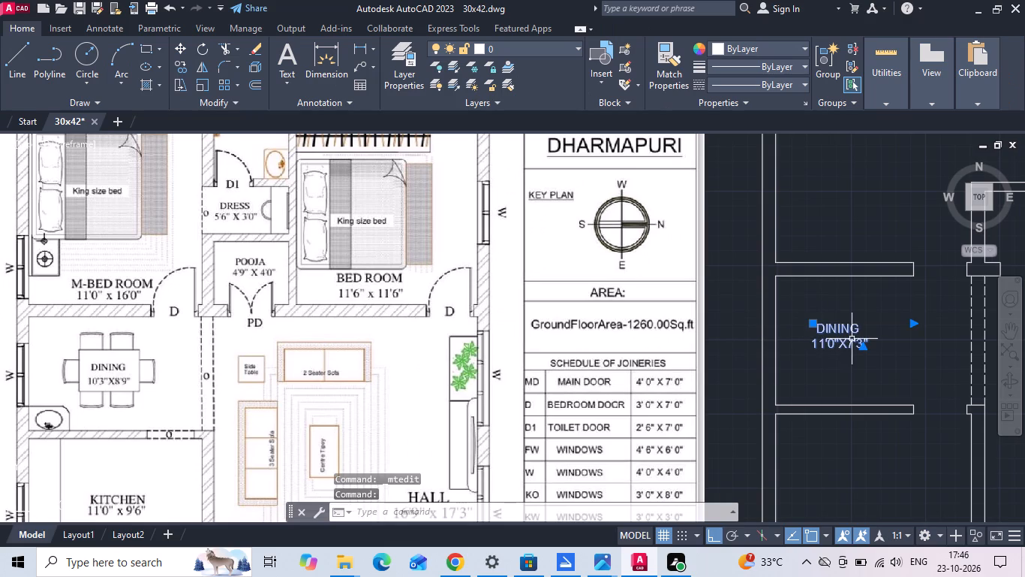
left_click(902, 279)
middle_click_drag(867, 353, 725, 349)
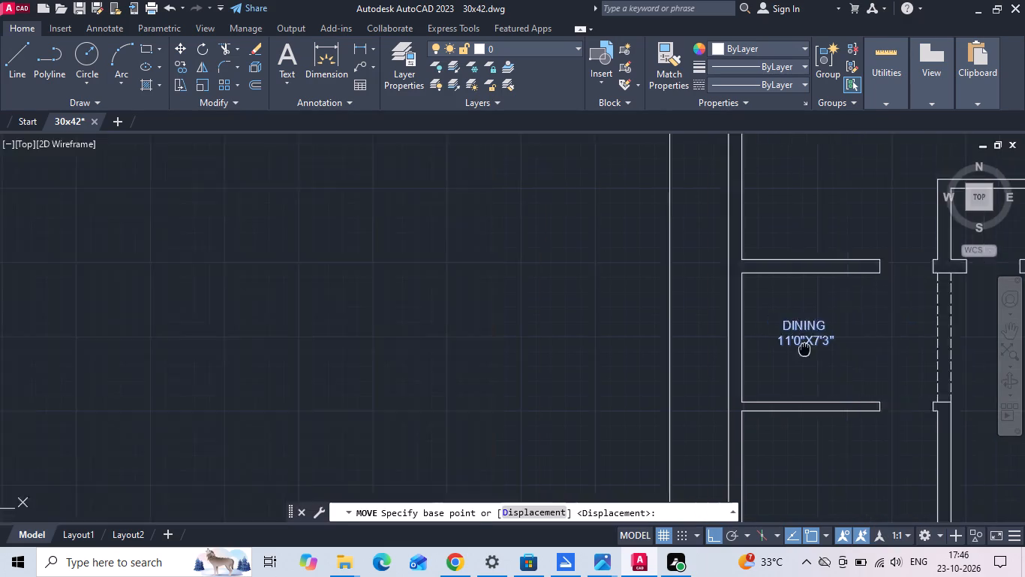
middle_click_drag(725, 349, 674, 349)
left_click(675, 379)
left_click(708, 377)
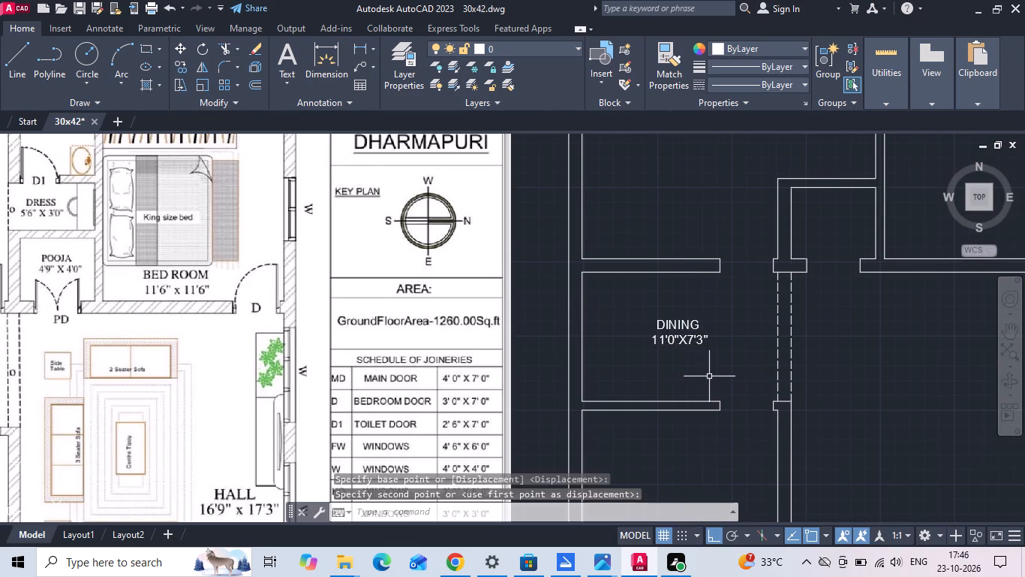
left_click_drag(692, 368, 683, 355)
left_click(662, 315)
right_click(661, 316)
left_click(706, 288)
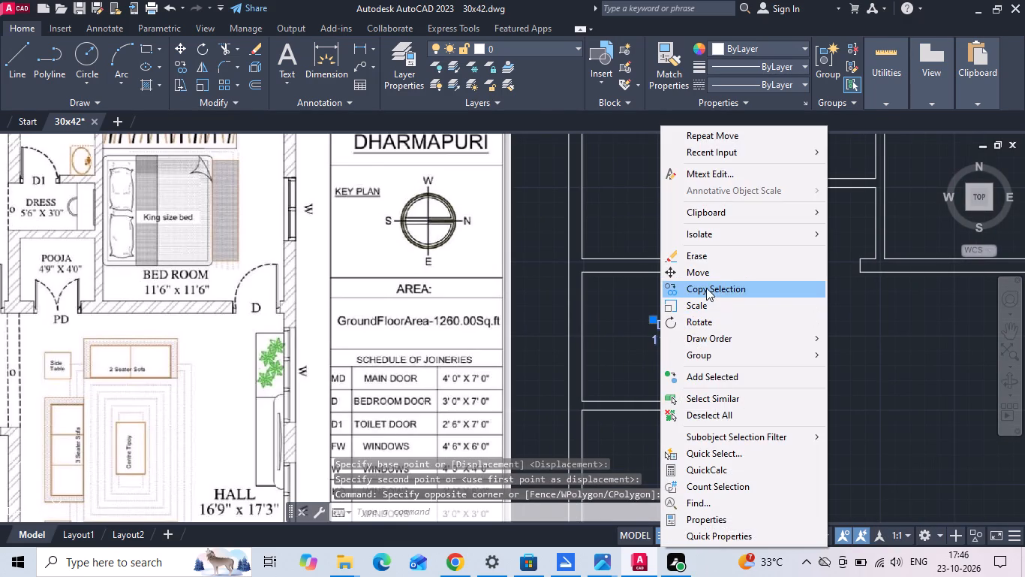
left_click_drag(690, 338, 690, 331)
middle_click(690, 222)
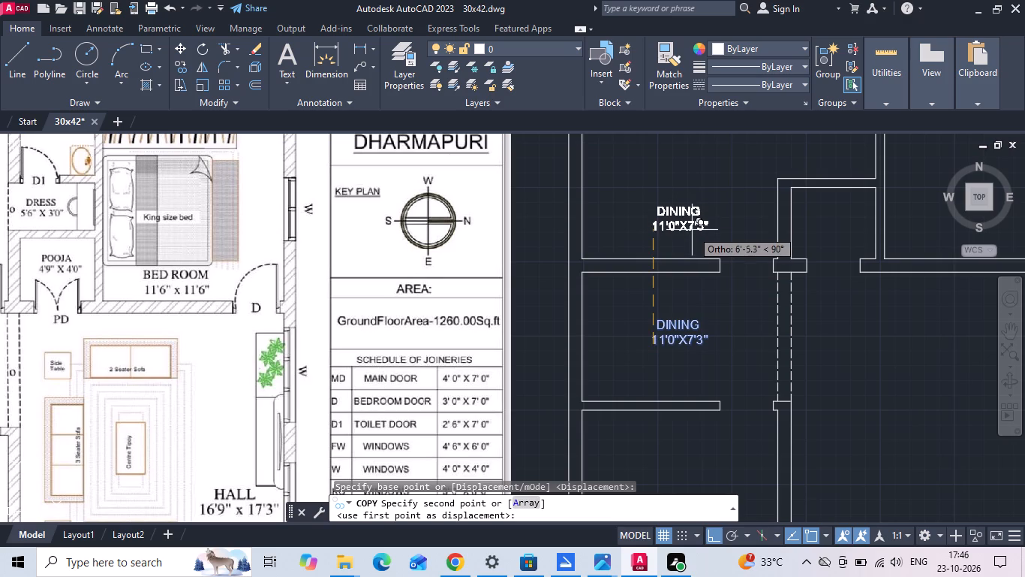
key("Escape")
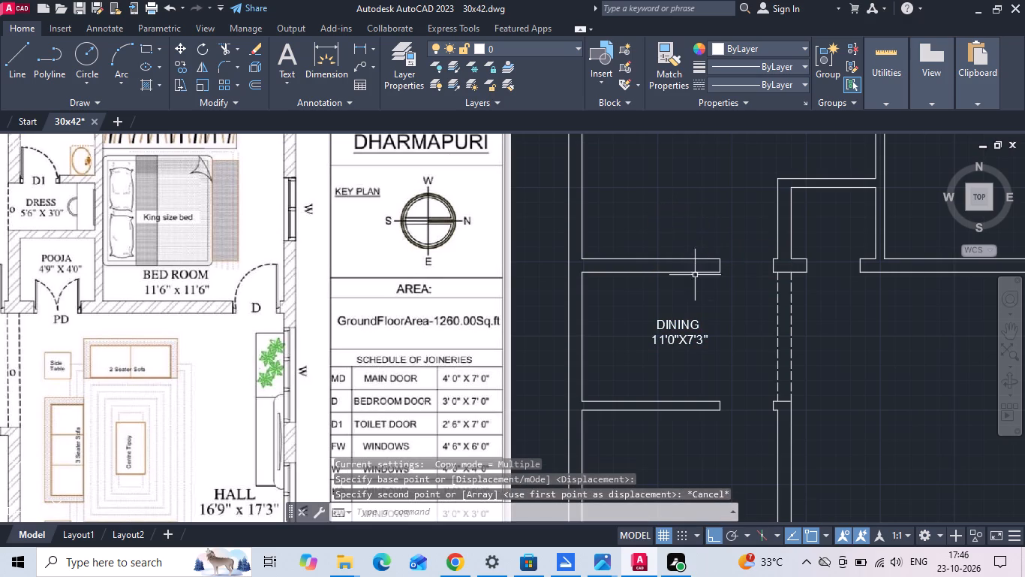
Change the font of the whole dining label to Times New Roman.
double_click(675, 328)
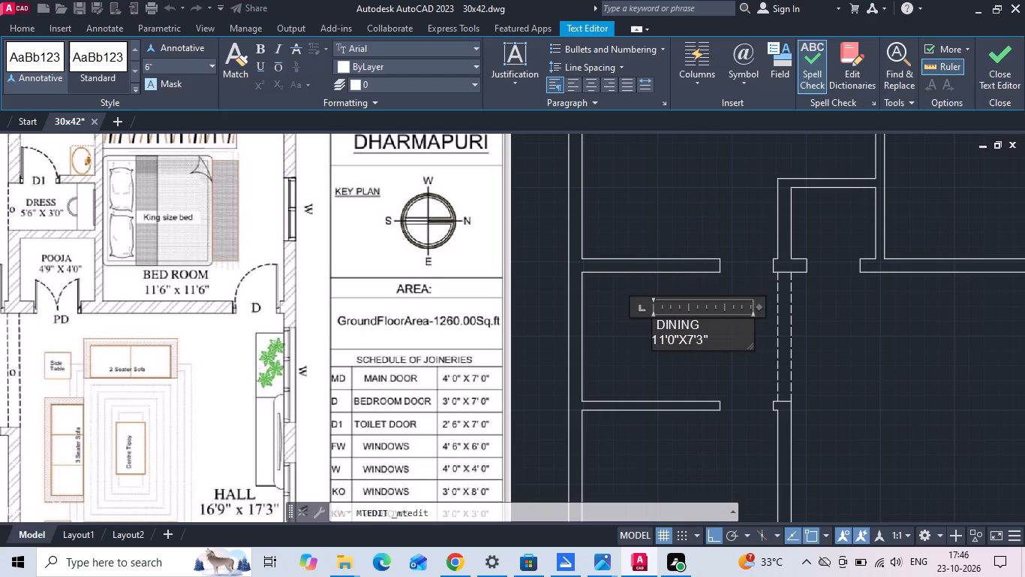
key("ctrl+a")
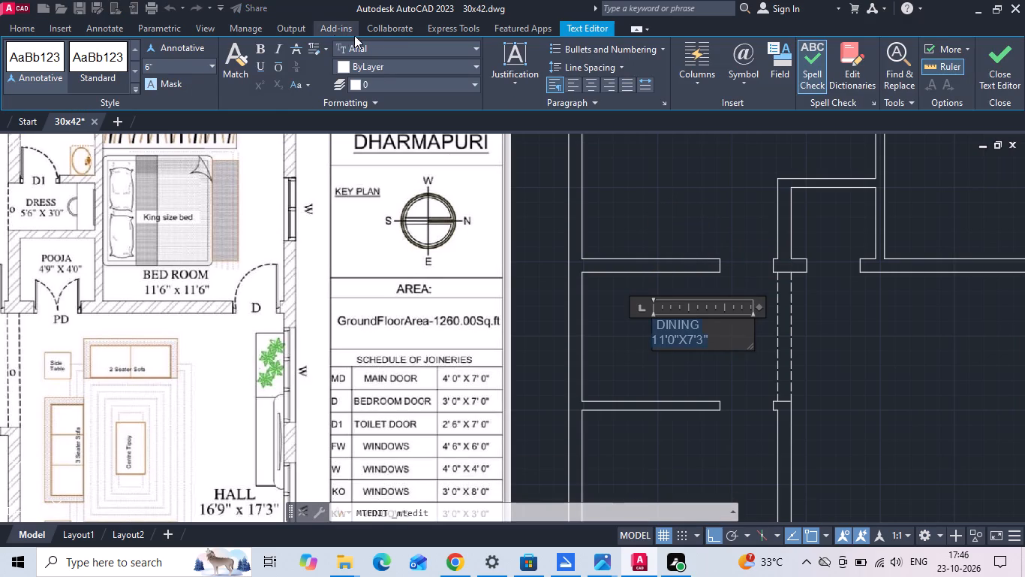
left_click(379, 50)
scroll(386, 156, "down", 4)
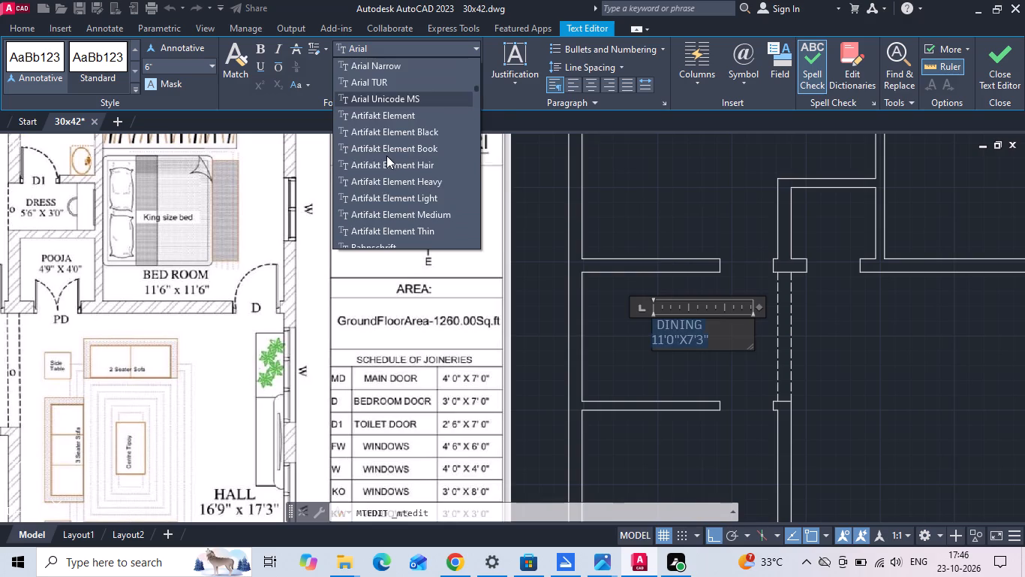
scroll(386, 156, "down", 15)
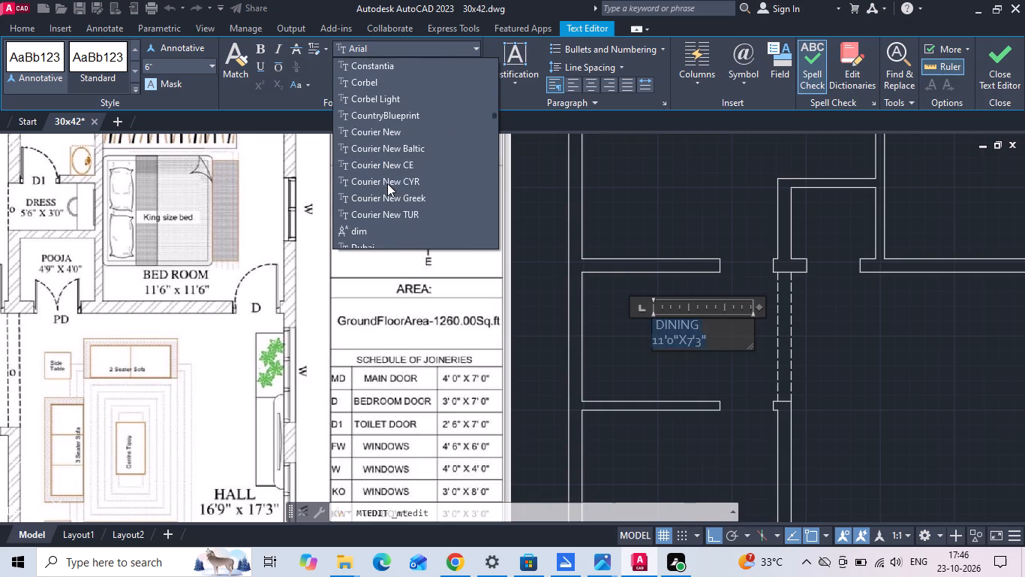
scroll(387, 183, "down", 15)
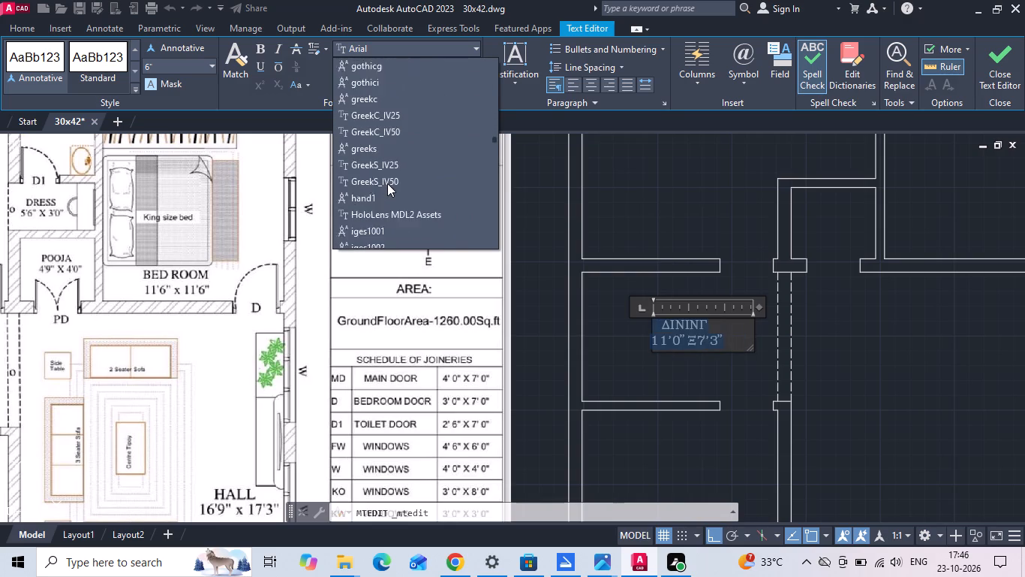
scroll(387, 183, "down", 15)
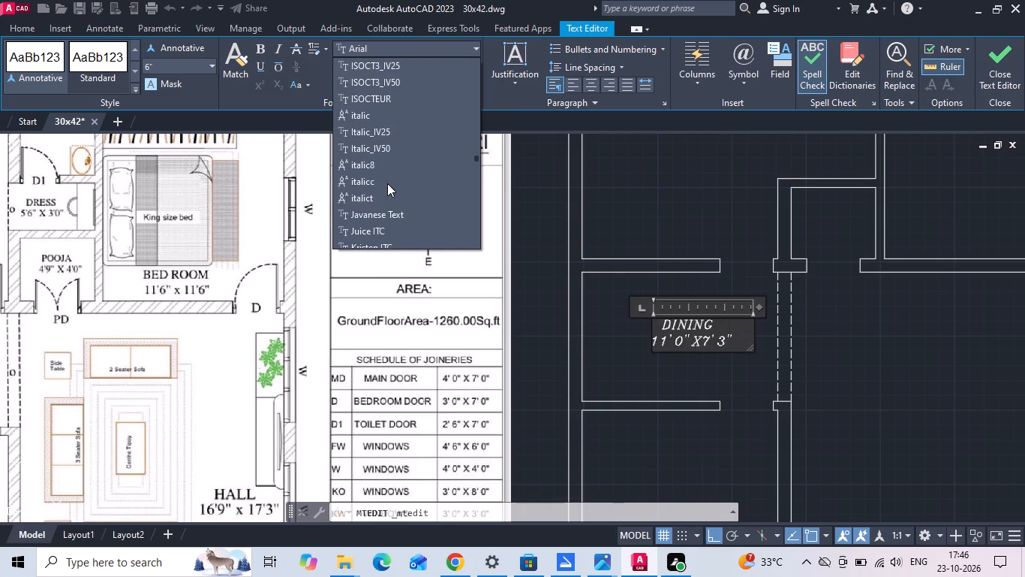
scroll(387, 183, "down", 13)
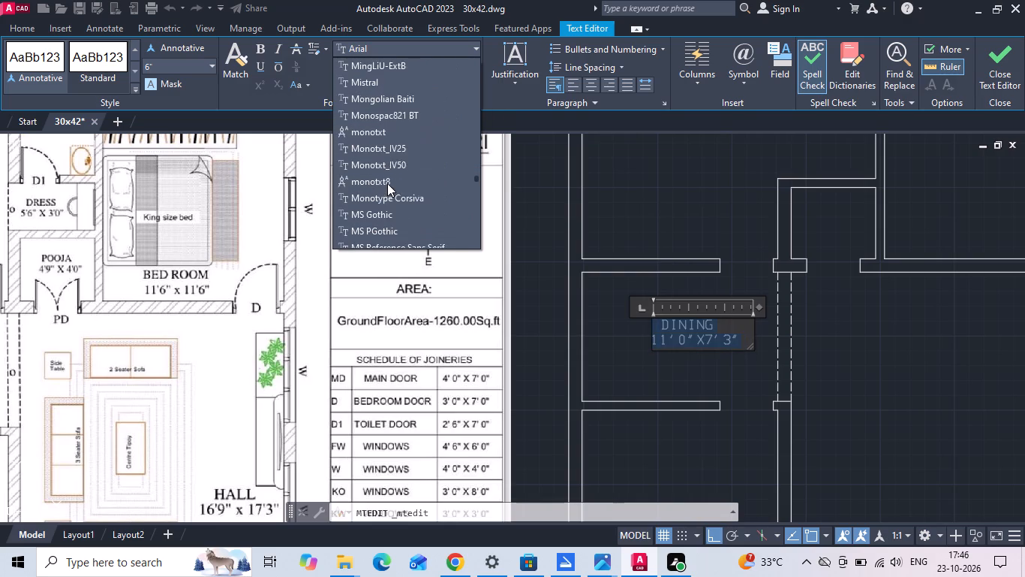
scroll(387, 183, "down", 13)
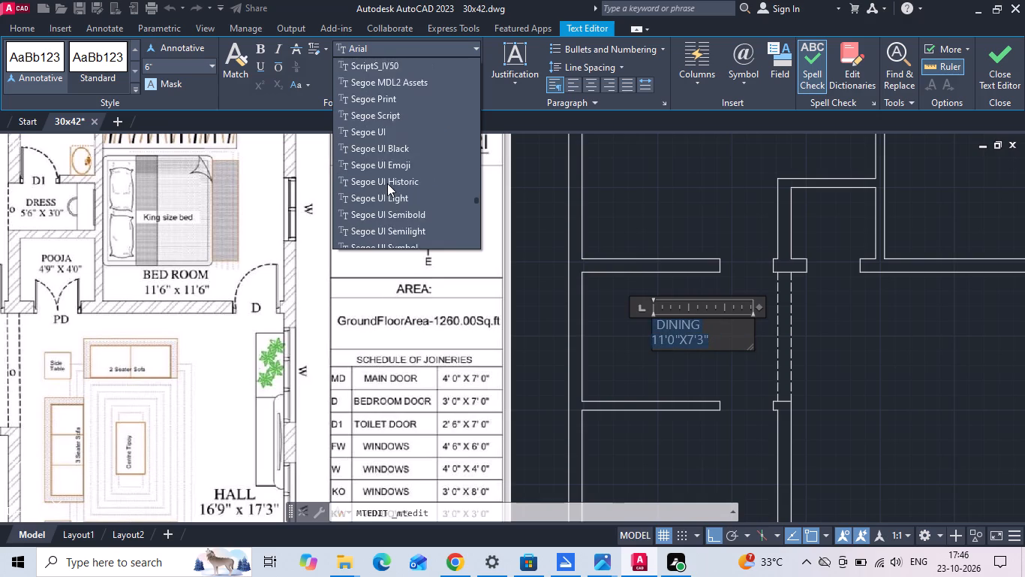
scroll(387, 183, "down", 13)
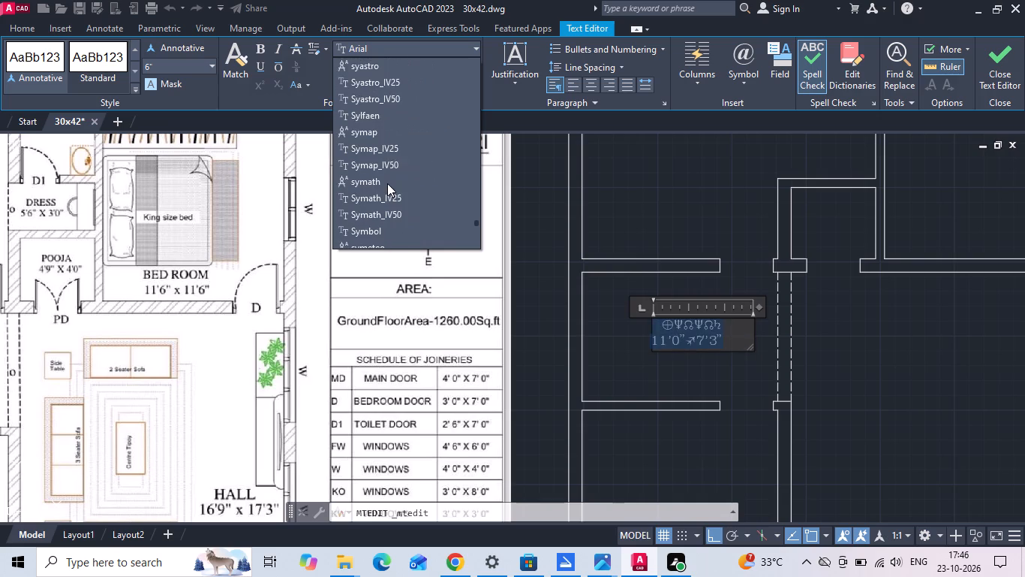
scroll(387, 183, "down", 5)
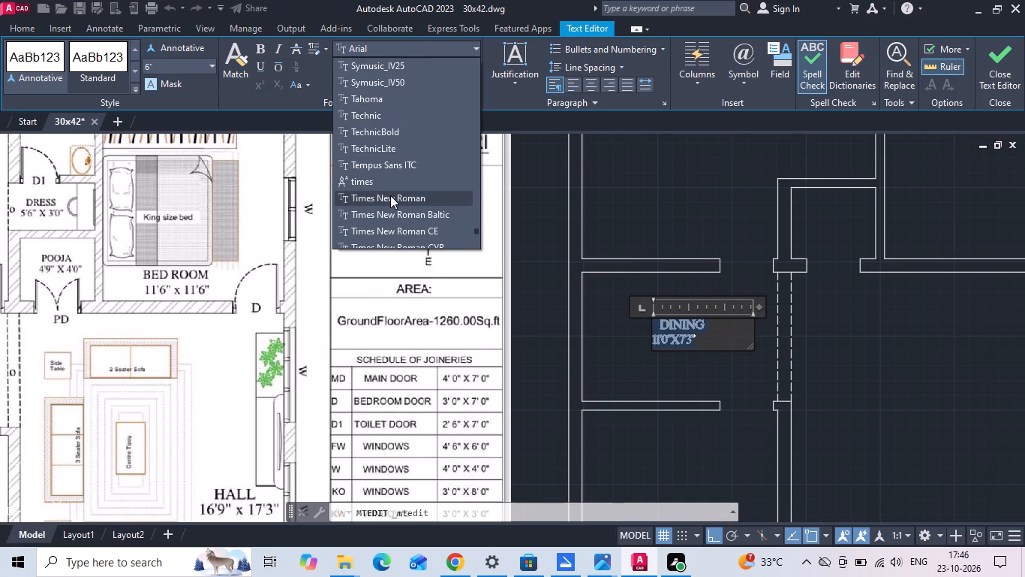
left_click(390, 195)
left_click(669, 163)
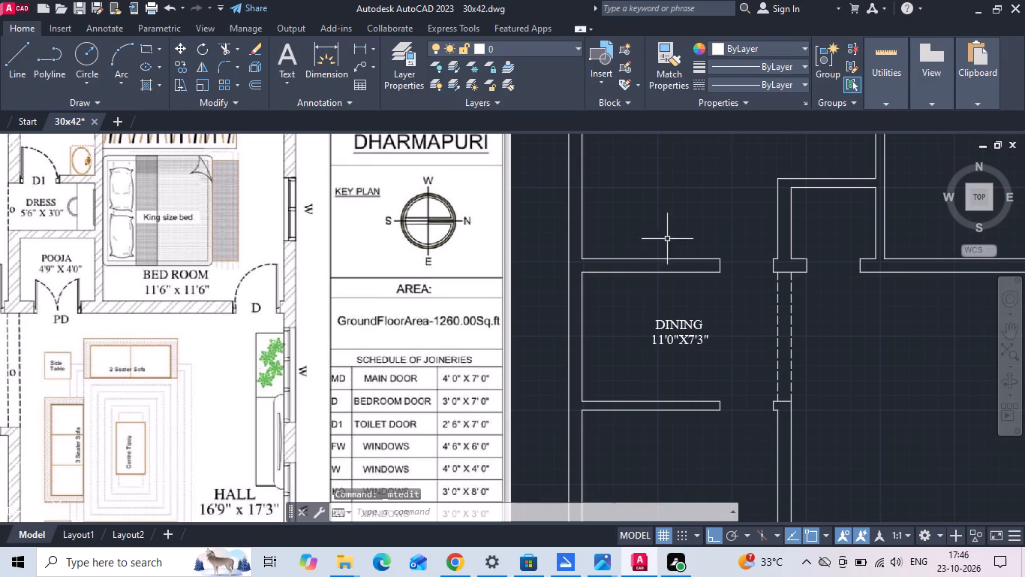
Copy the dining label straight up into the master bedroom above the dining room.
left_click(669, 327)
right_click(669, 327)
left_click(697, 287)
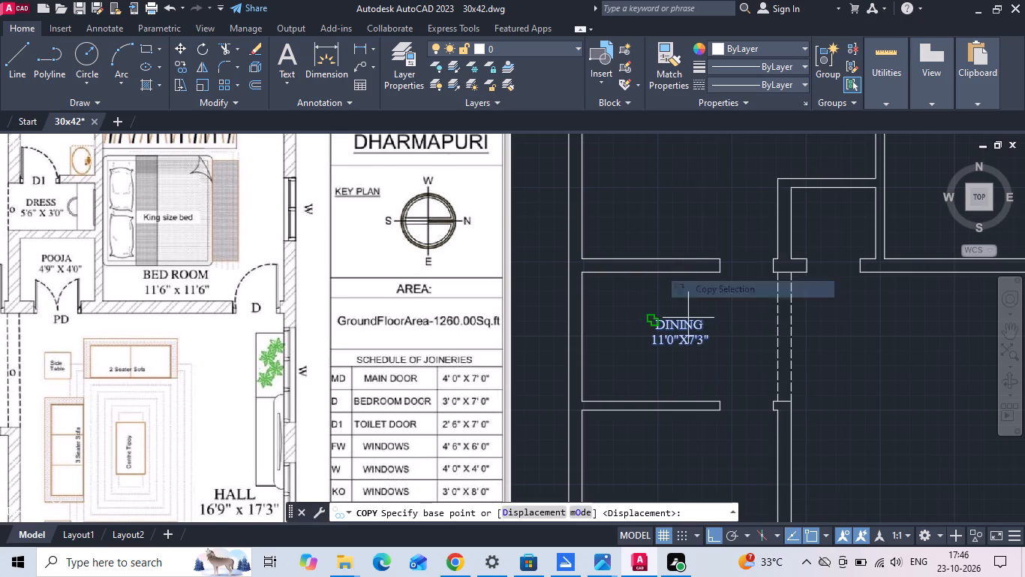
scroll(685, 328, "down", 1)
left_click(685, 331)
scroll(691, 231, "up", 1)
middle_click_drag(691, 218, 692, 223)
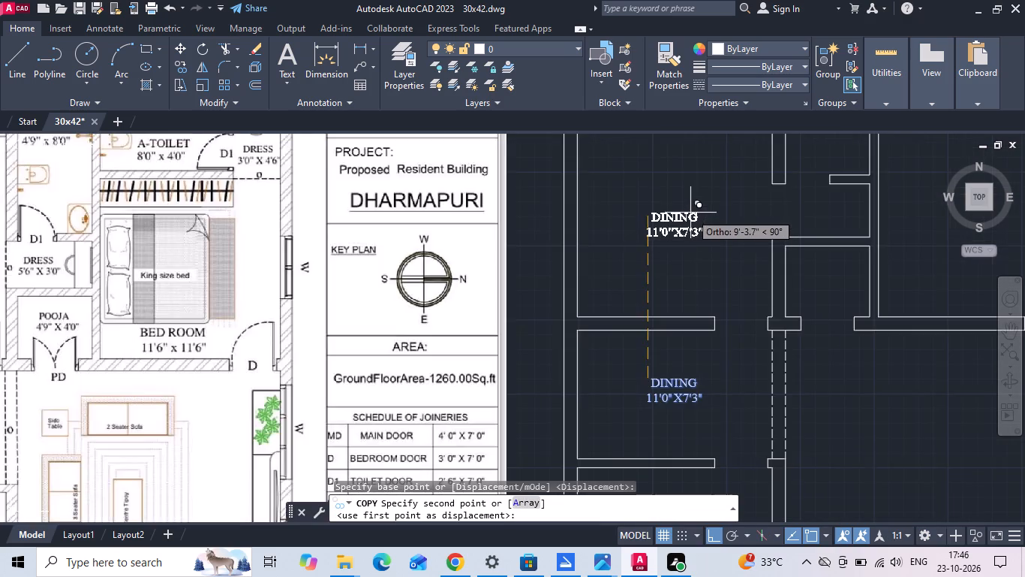
middle_click_drag(692, 223, 698, 276)
scroll(693, 232, "up", 1)
scroll(698, 291, "down", 2)
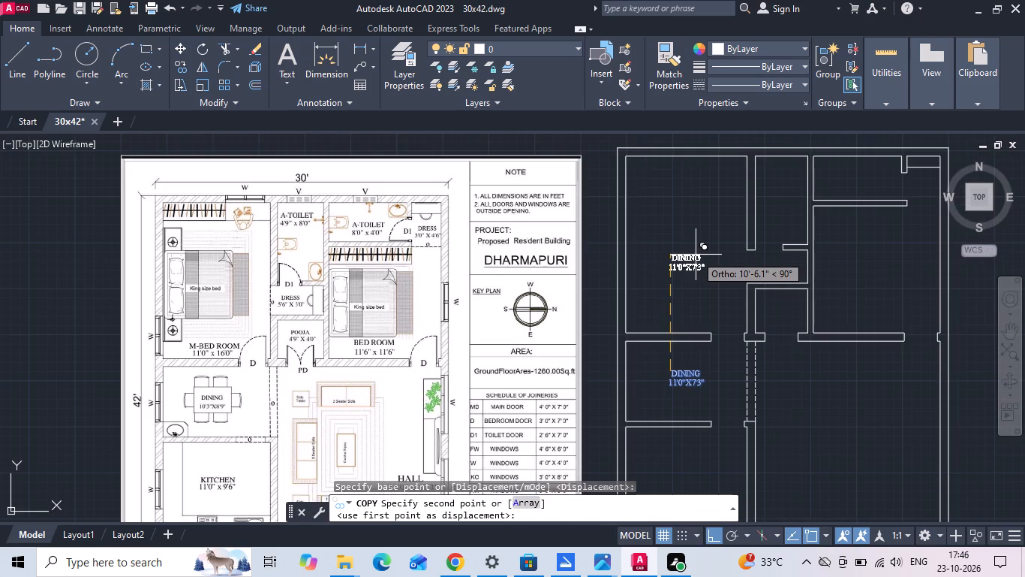
left_click(696, 252)
key("Escape")
Change the size line of the copied label in the master bedroom to 11'0"X16'0".
scroll(680, 264, "up", 1)
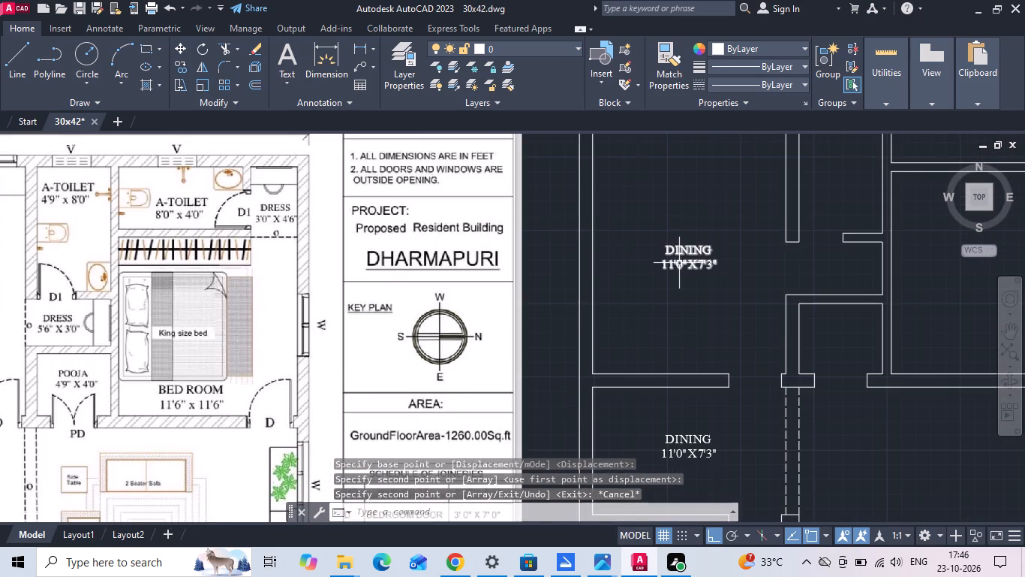
double_click(682, 255)
middle_click_drag(687, 254, 795, 254)
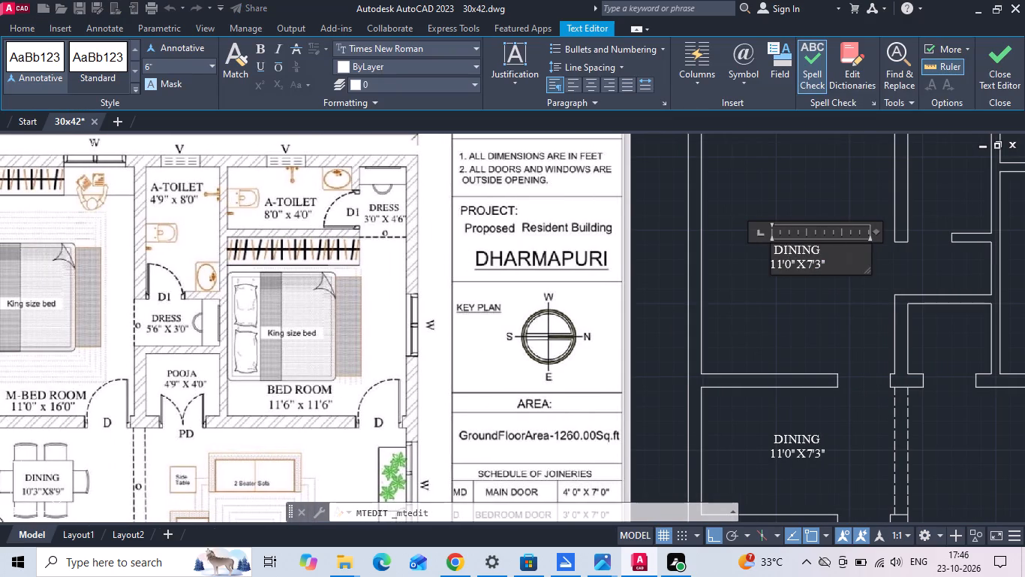
scroll(813, 261, "up", 3)
left_click(800, 276)
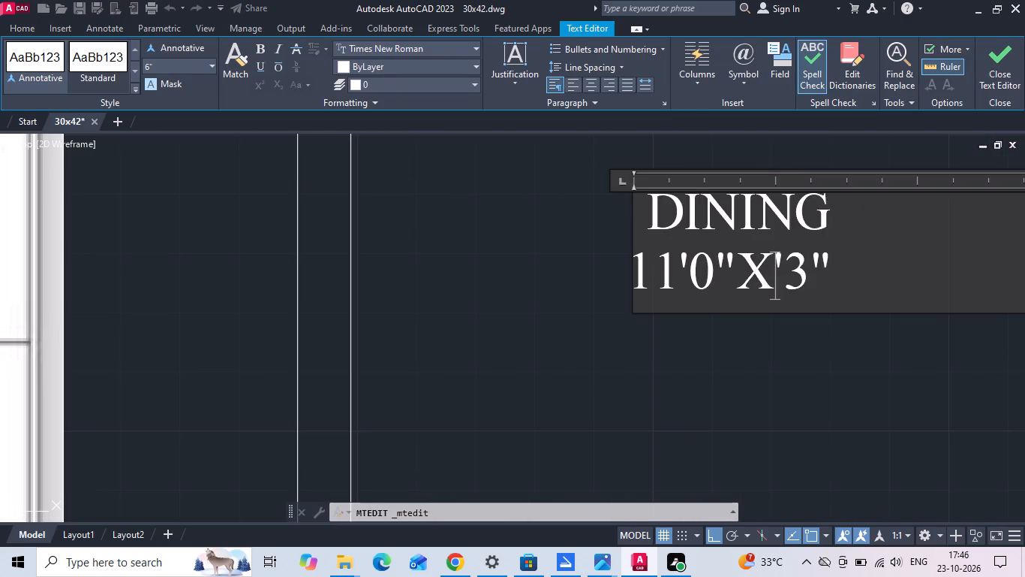
key("BackSpace")
key("1")
key("6")
left_click(858, 275)
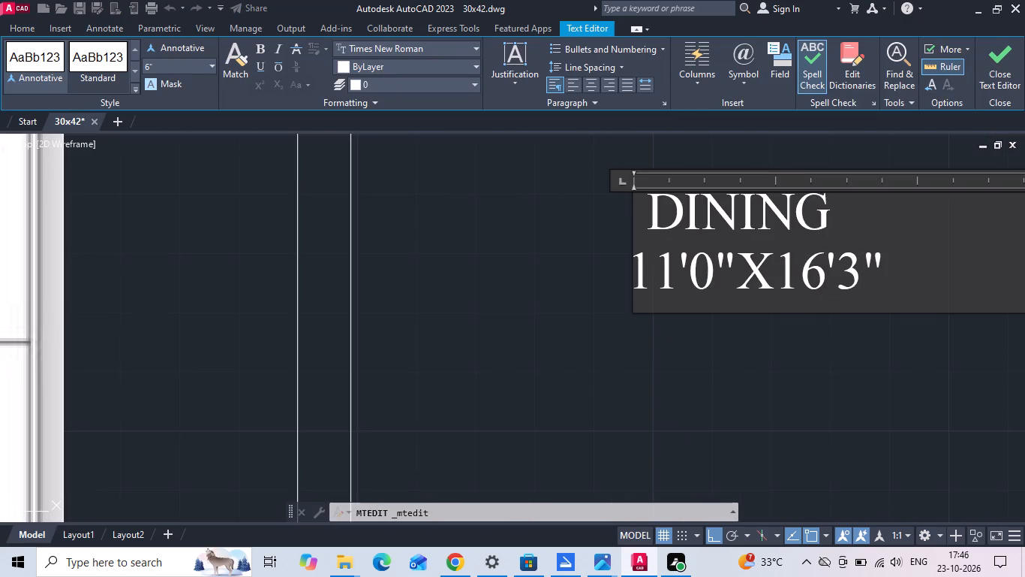
key("BackSpace")
key("0")
Replace the name DINING in the master bedroom label with M.BEDROOM.
scroll(838, 322, "down", 3)
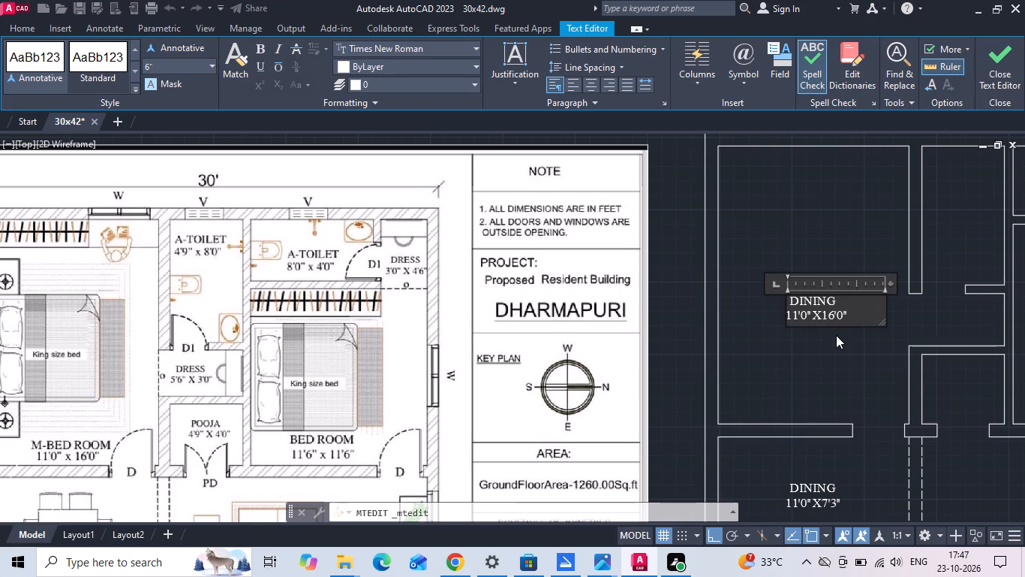
scroll(832, 286, "up", 3)
left_click_drag(835, 340, 696, 347)
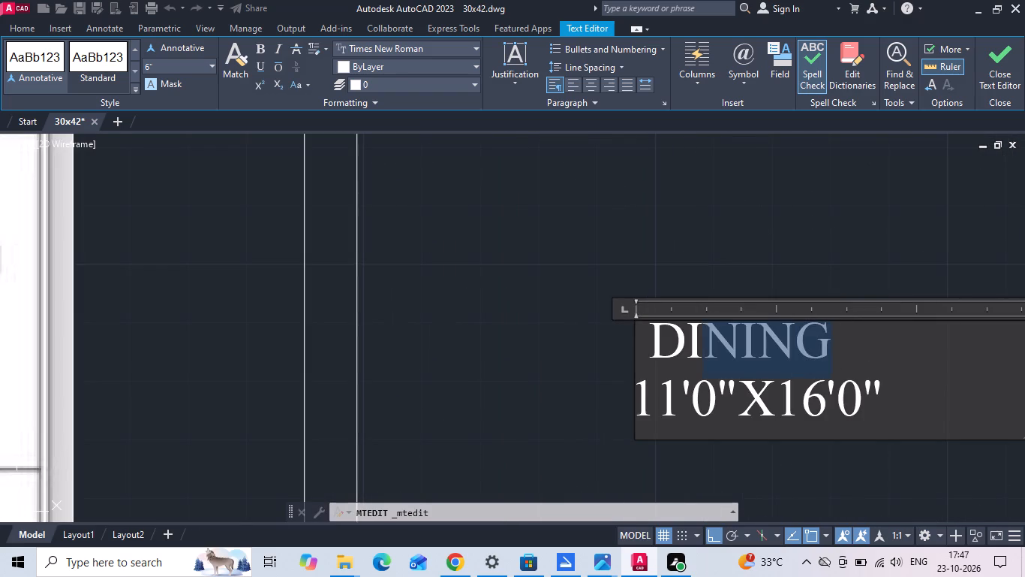
left_click_drag(696, 347, 690, 347)
key("BackSpace")
key("BackSpace")
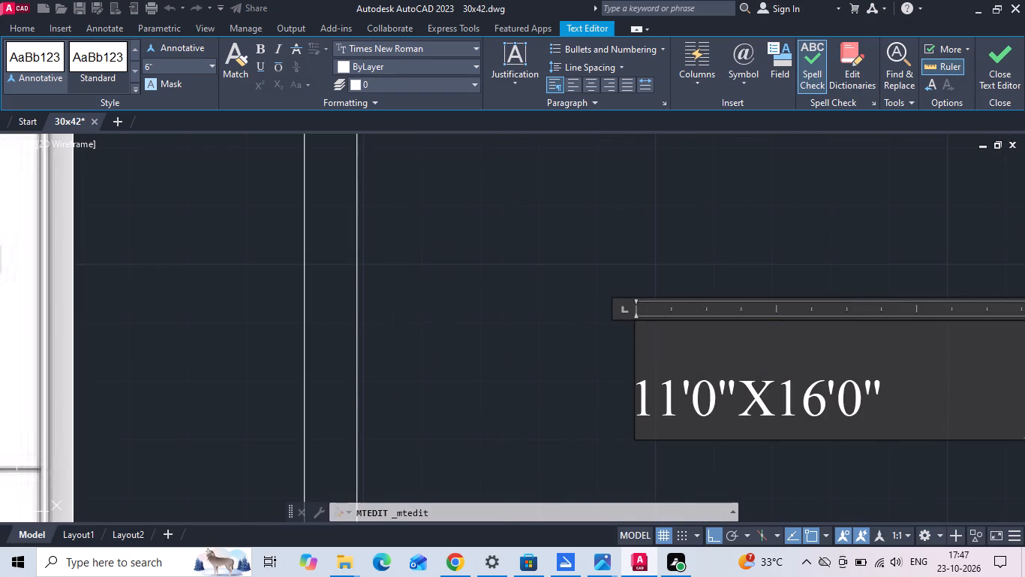
type("M/")
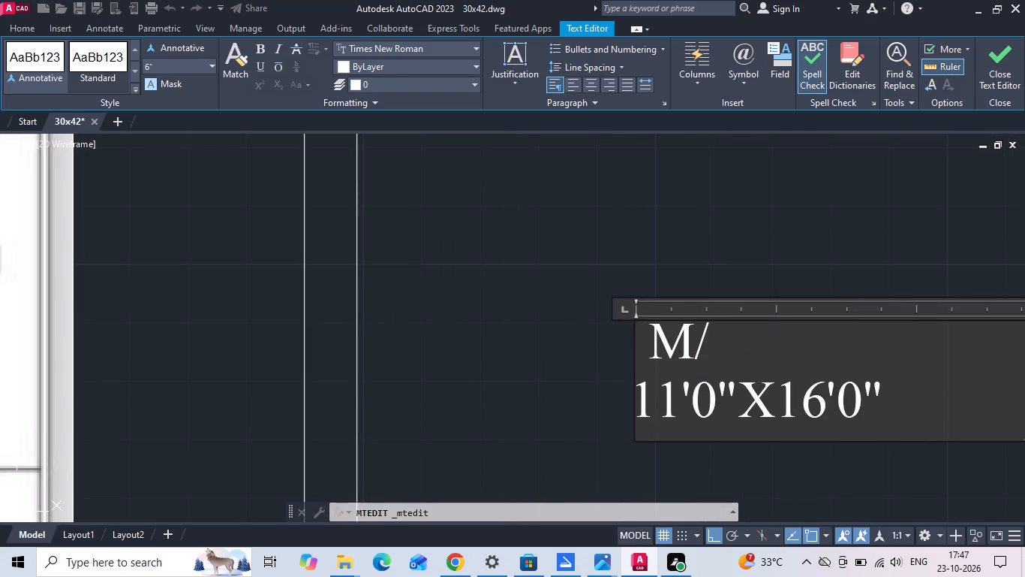
key("BackSpace")
key("period")
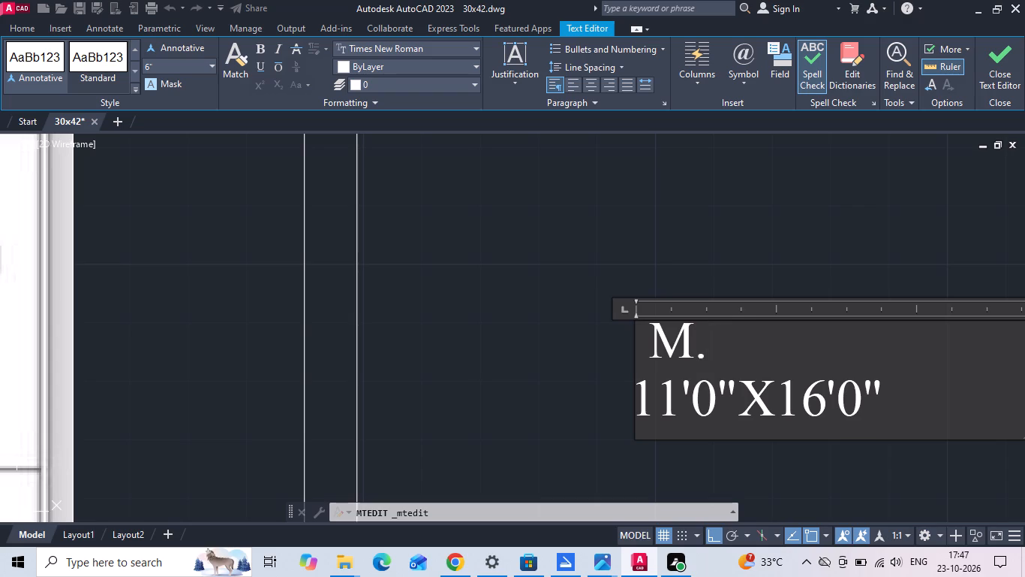
type("BEDROOM")
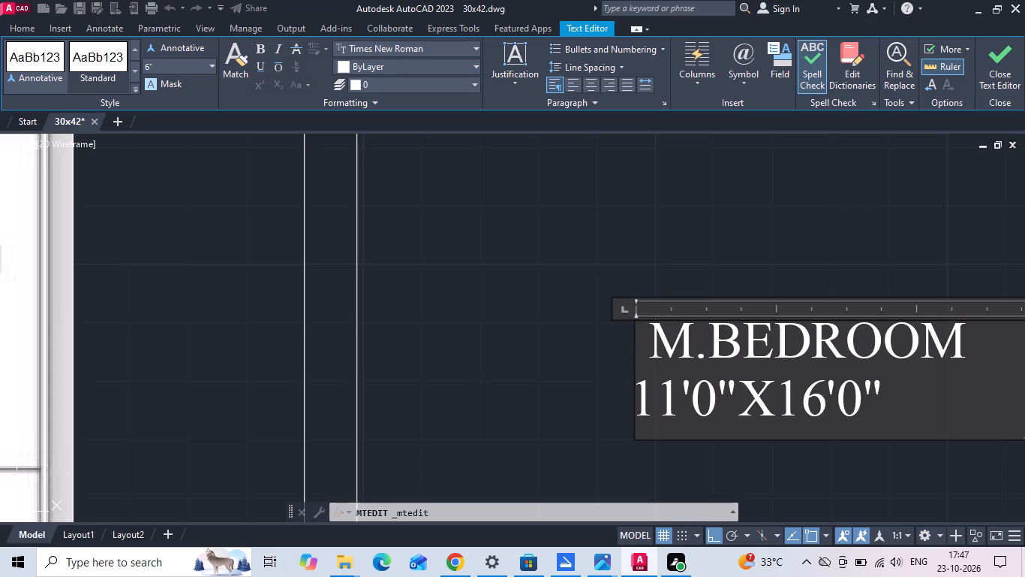
Remove the space before M.BEDROOM, indent the size line by two spaces, and finish the text.
left_click(652, 347)
key("BackSpace")
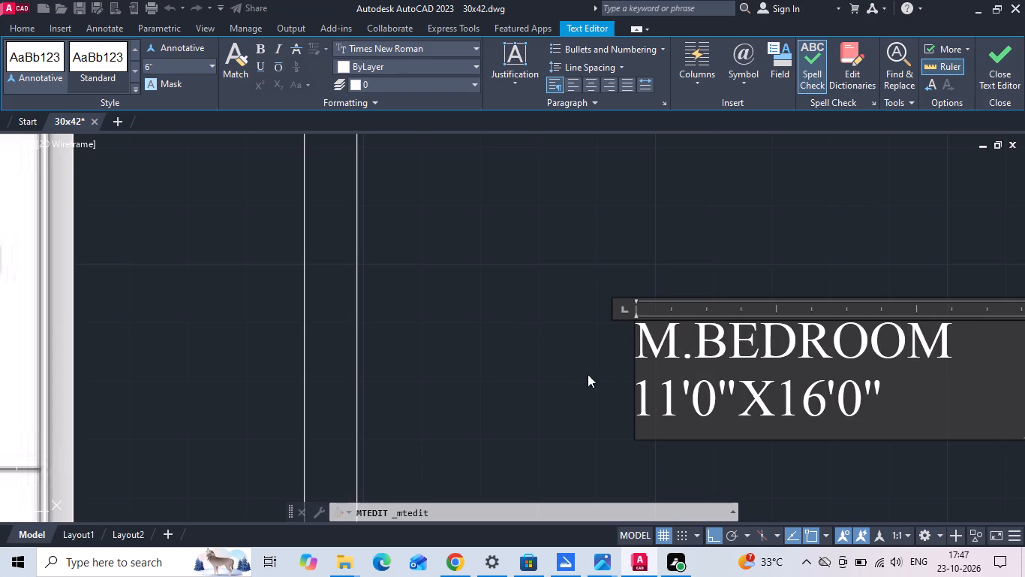
left_click(641, 384)
key("space")
key("space")
left_click(566, 385)
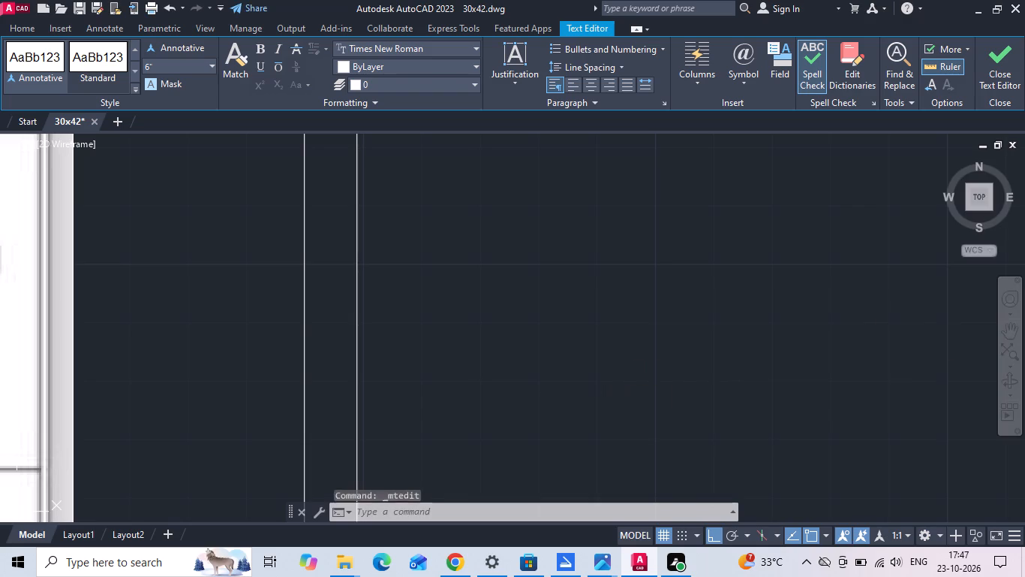
Copy the M.BEDROOM label horizontally into the second bedroom on the east side of the plan.
scroll(491, 299, "down", 3)
left_click(560, 310)
right_click(560, 311)
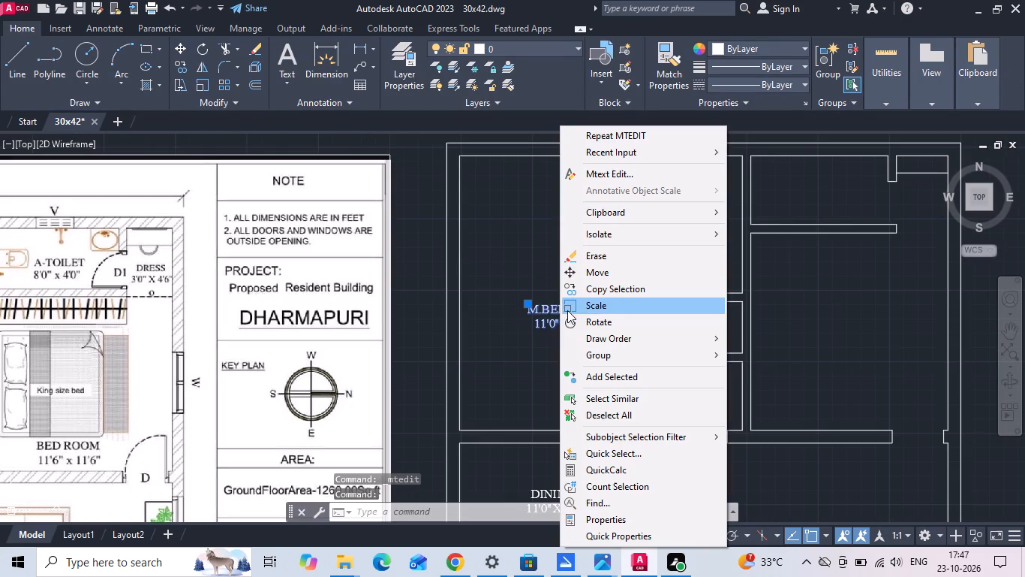
left_click(615, 292)
left_click_drag(613, 296, 622, 297)
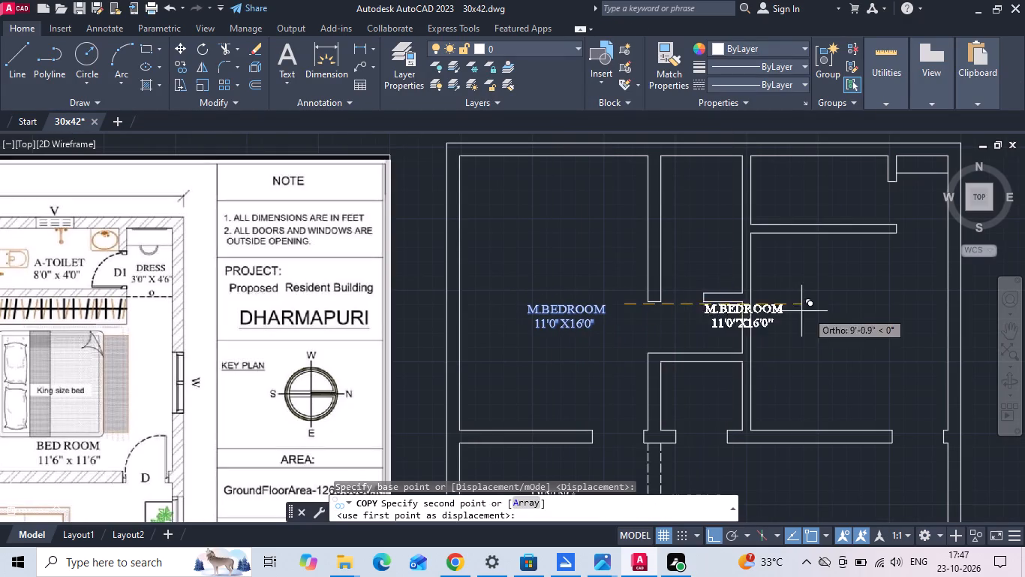
left_click(907, 301)
key("Escape")
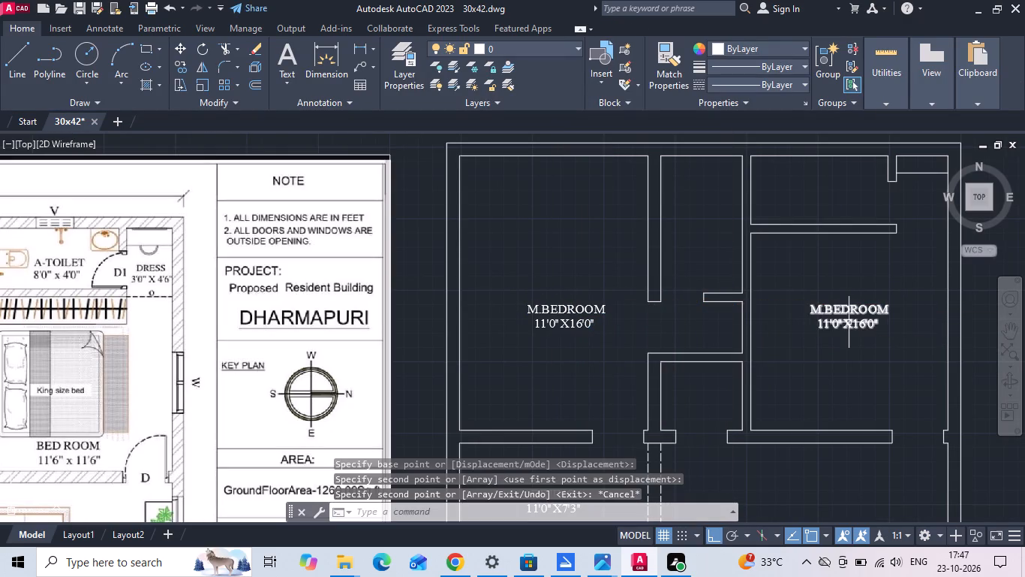
Change the size line of the copied label in the east bedroom to 11'6"X11'6".
middle_click_drag(846, 322, 756, 314)
scroll(753, 318, "up", 3)
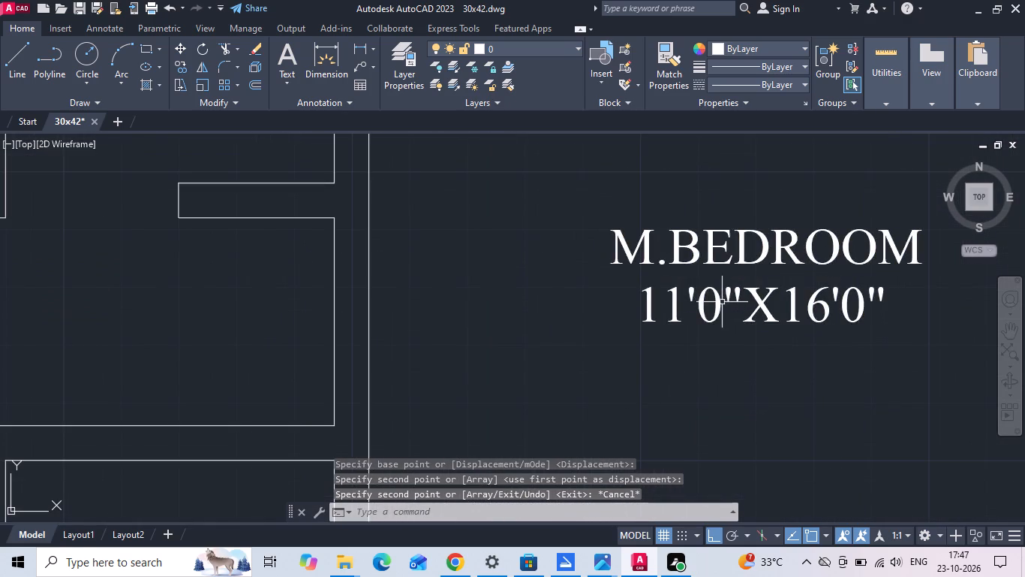
double_click(719, 304)
key("BackSpace")
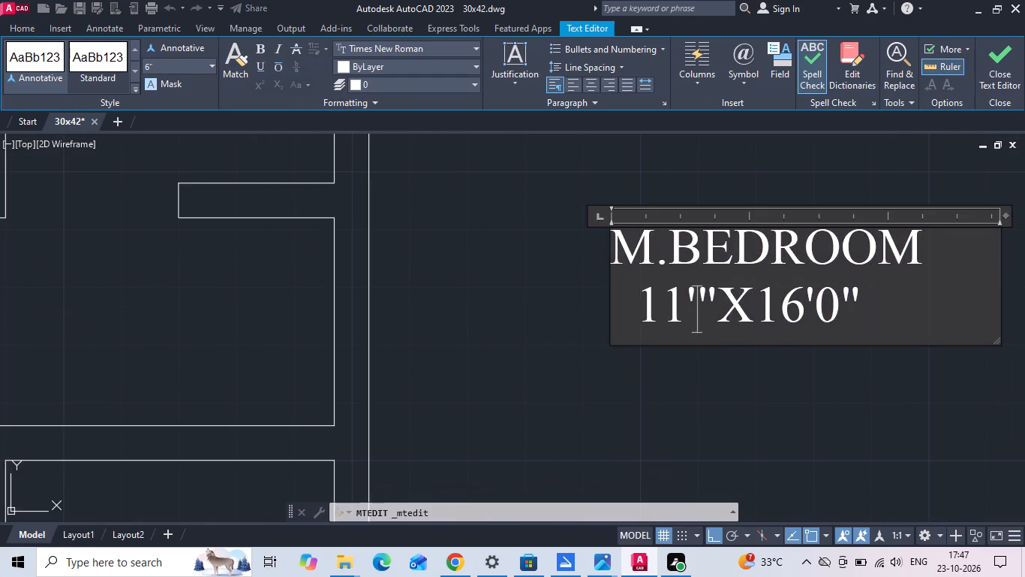
key("6")
left_click(831, 317)
key("BackSpace")
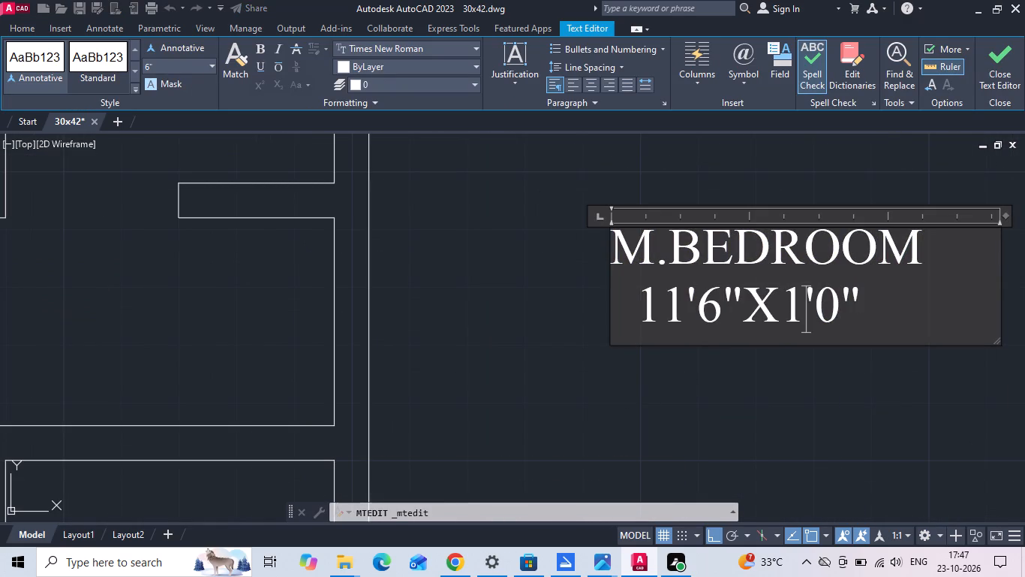
key("1")
left_click(864, 311)
key("BackSpace")
key("6")
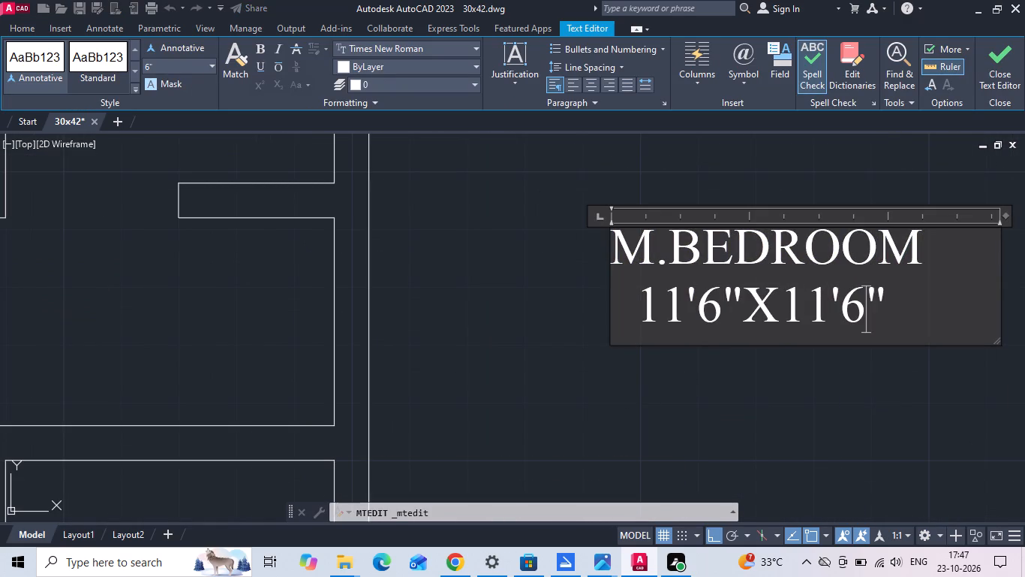
Shorten the east bedroom label's name to BEDROOM, remove the size line's indent, and finish the text.
left_click_drag(666, 261, 559, 265)
key("BackSpace")
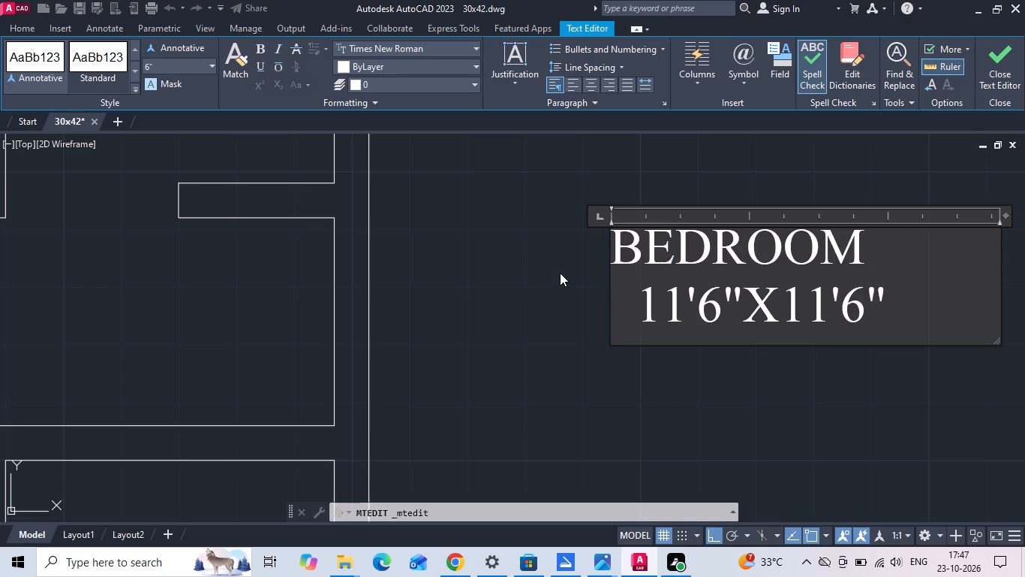
left_click(644, 316)
key("BackSpace")
key("BackSpace")
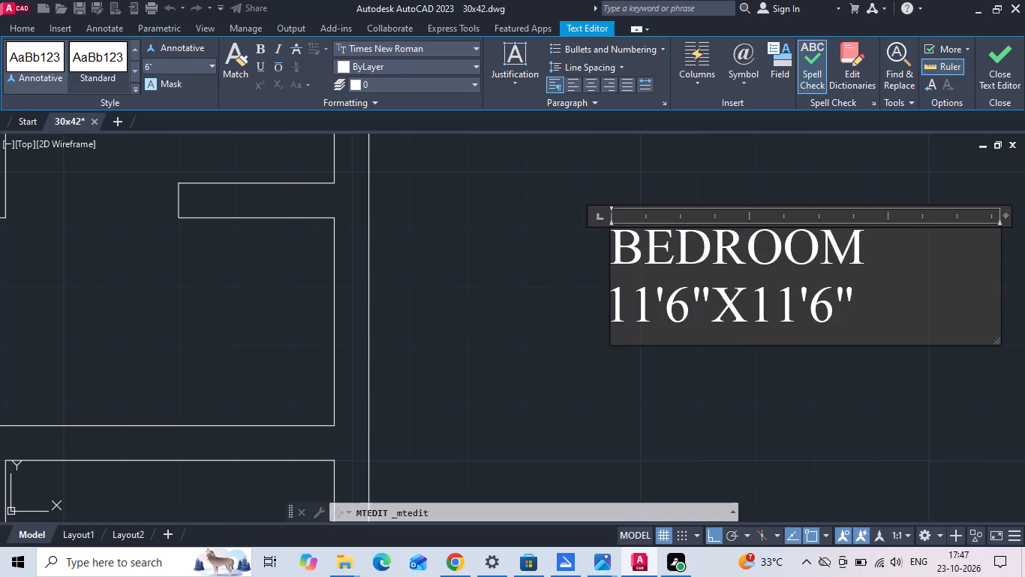
left_click(594, 364)
Copy the M.BEDROOM label straight up within the master bedroom.
scroll(598, 357, "down", 3)
scroll(657, 331, "down", 1)
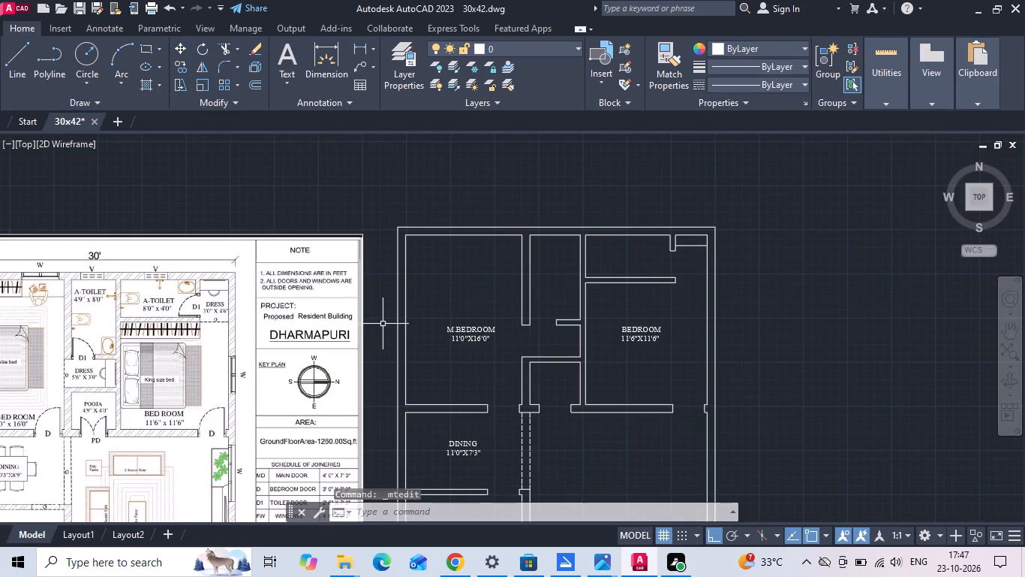
left_click(455, 332)
right_click(455, 332)
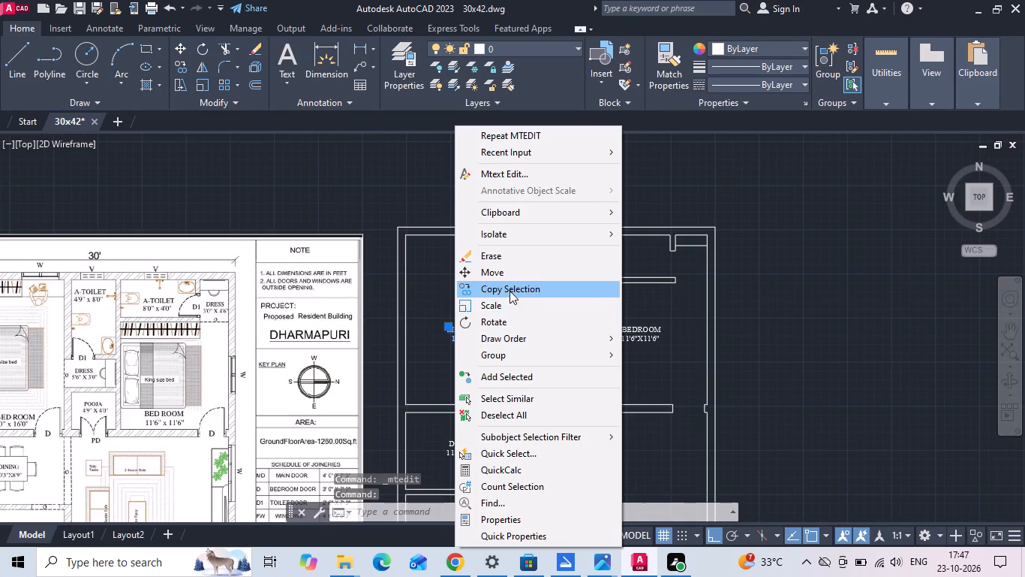
left_click(510, 289)
left_click_drag(481, 331, 491, 324)
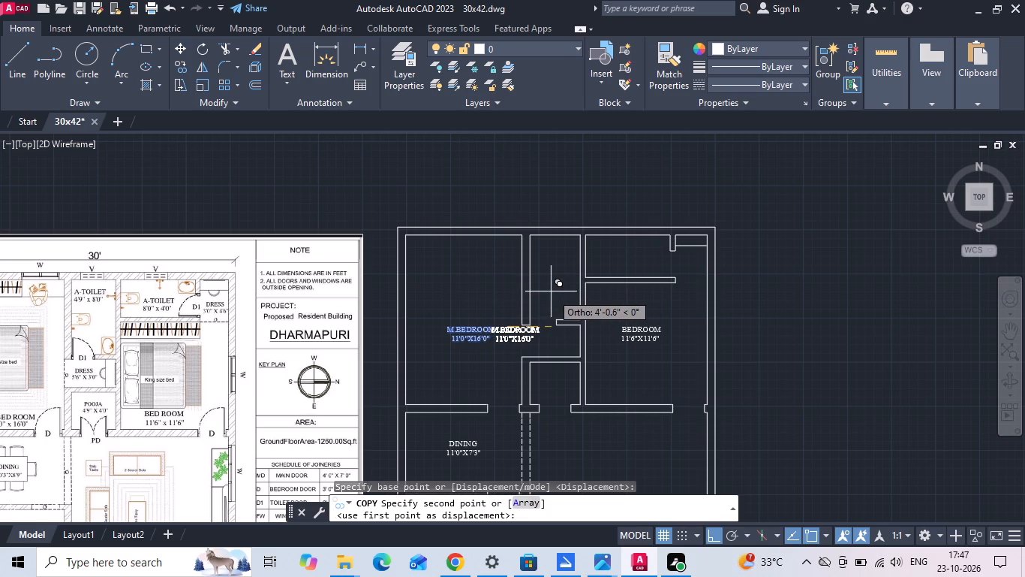
scroll(487, 270, "up", 1)
left_click(486, 270)
key("Escape")
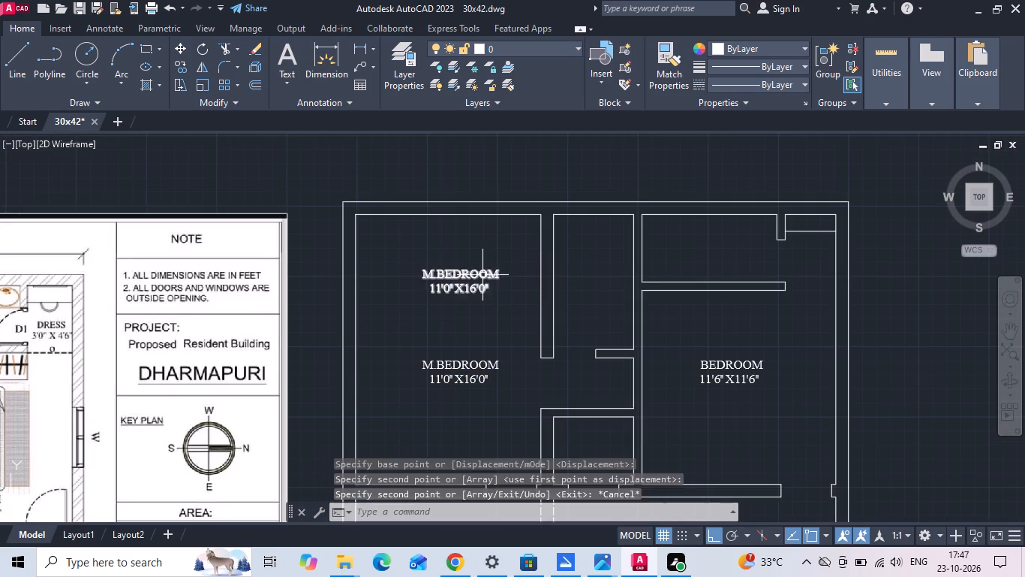
Move the upper M.BEDROOM copy horizontally into the narrow toilet between the two bedrooms.
left_click(482, 275)
right_click(481, 274)
left_click(523, 280)
scroll(433, 278, "up", 1)
left_click_drag(479, 270, 481, 270)
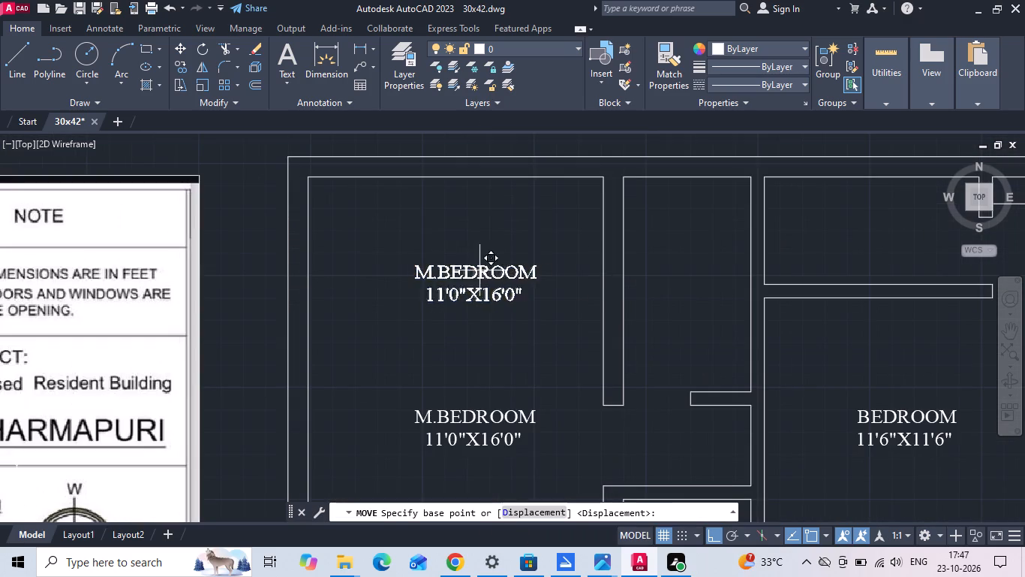
left_click_drag(481, 270, 487, 270)
left_click(694, 256)
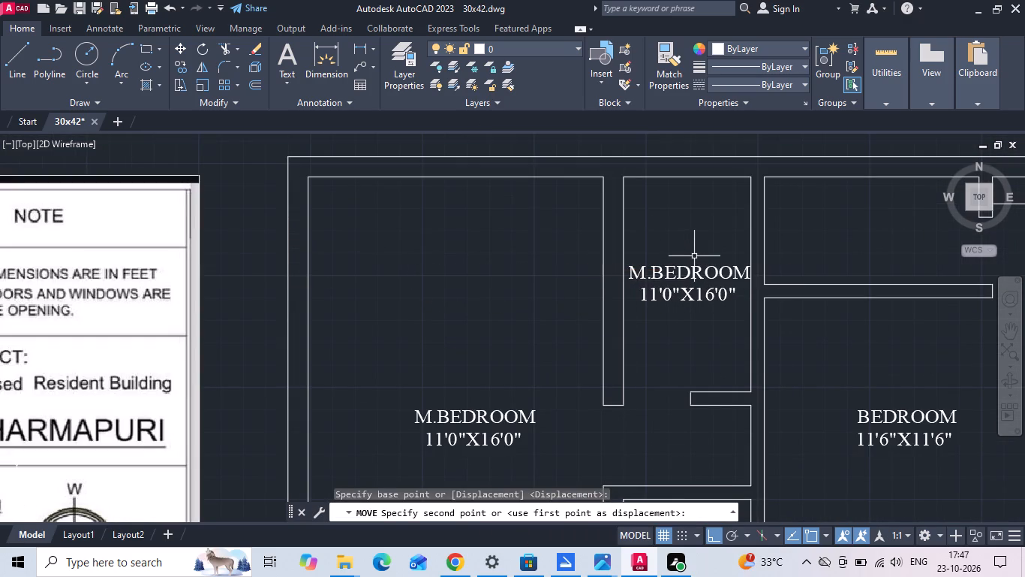
Change the first dimension in the toilet's copied label to 4'9".
middle_click_drag(515, 312, 677, 289)
scroll(678, 288, "down", 1)
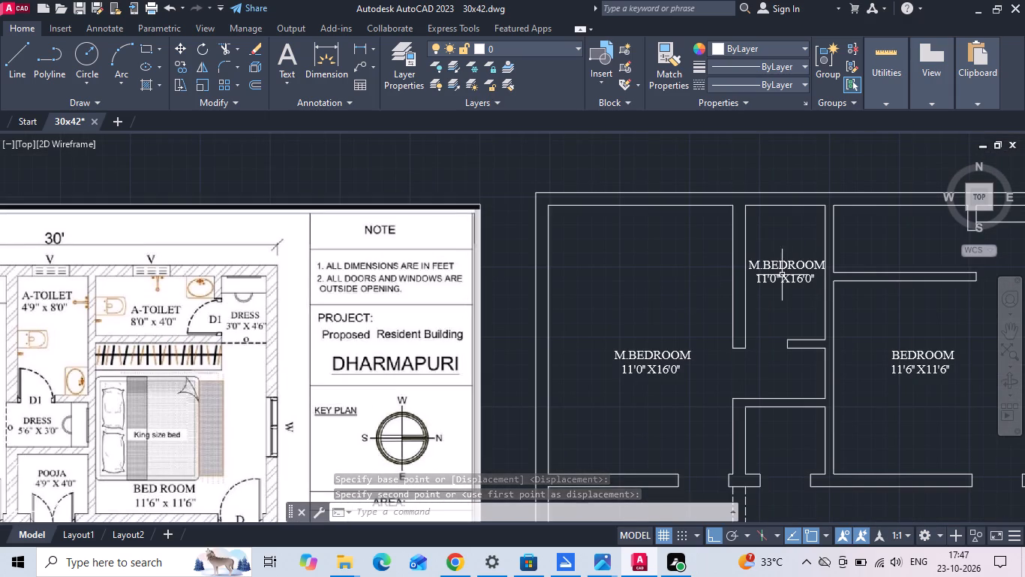
scroll(842, 263, "up", 2)
double_click(671, 310)
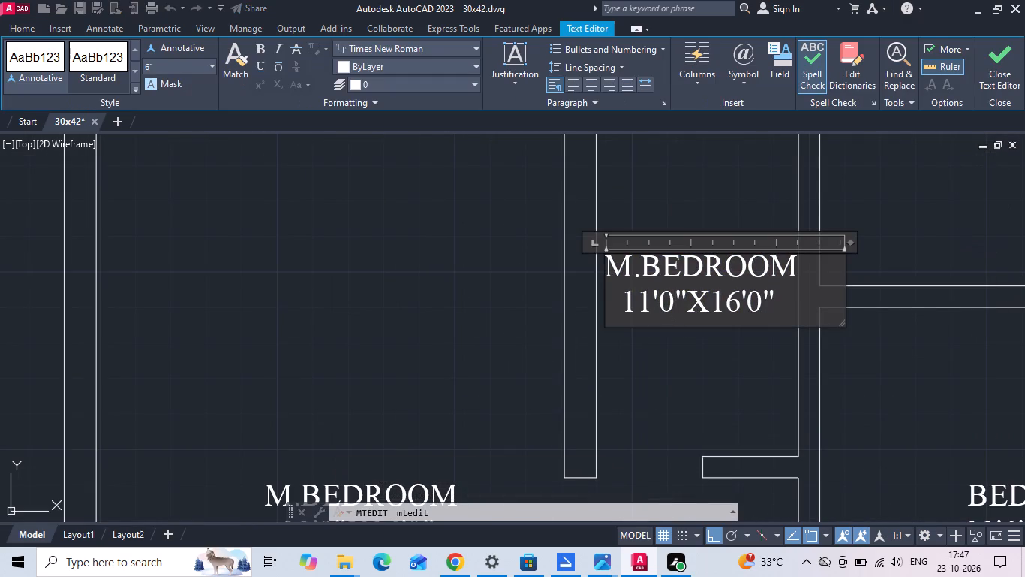
key("BackSpace")
key("9")
left_click(645, 303)
key("BackSpace")
key("BackSpace")
key("4")
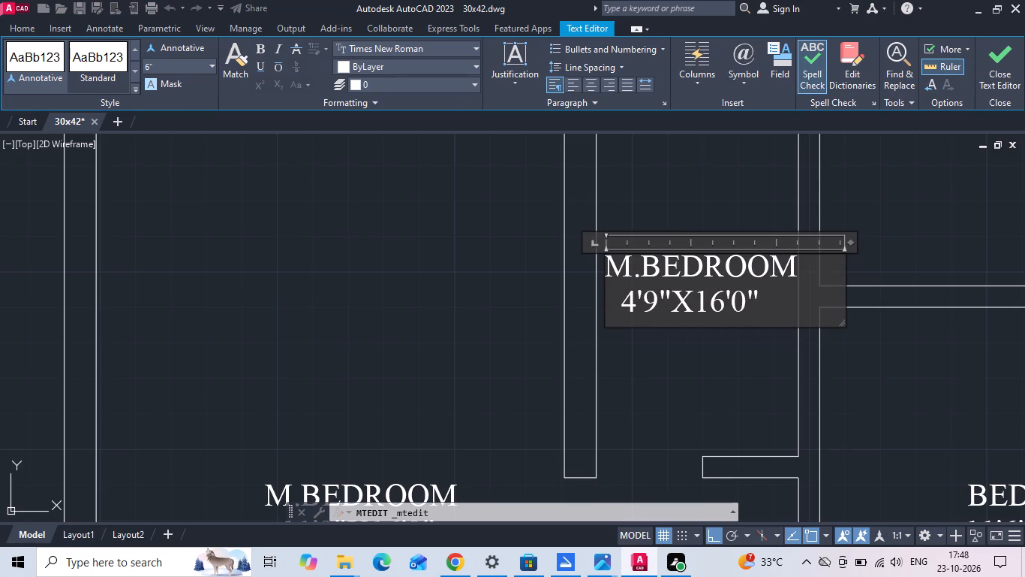
Remove the indent from the toilet label's size line and change its second dimension to 8'0".
scroll(707, 329, "down", 3)
scroll(665, 310, "up", 2)
scroll(762, 342, "up", 1)
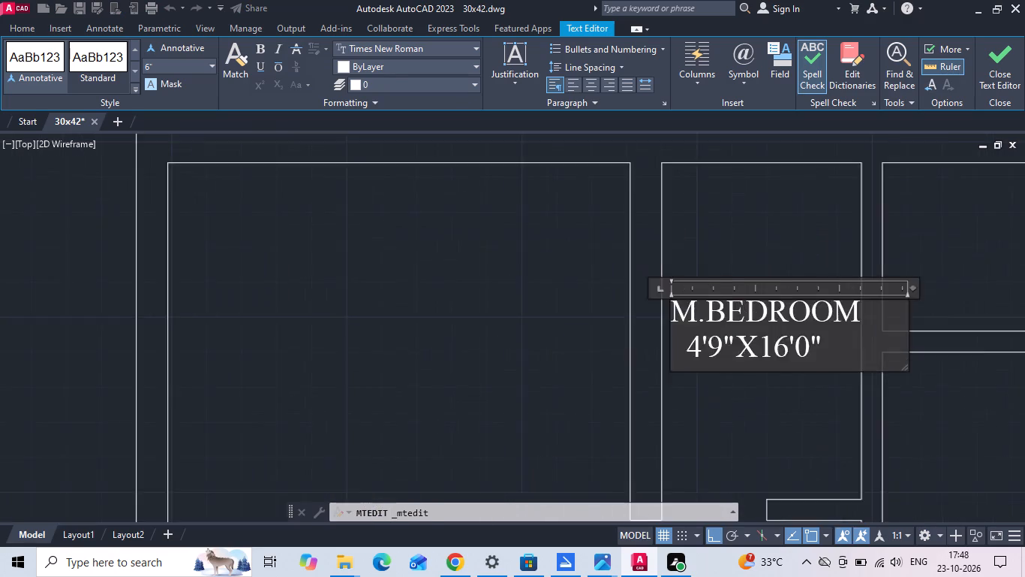
scroll(768, 352, "up", 1)
left_click(627, 349)
key("BackSpace")
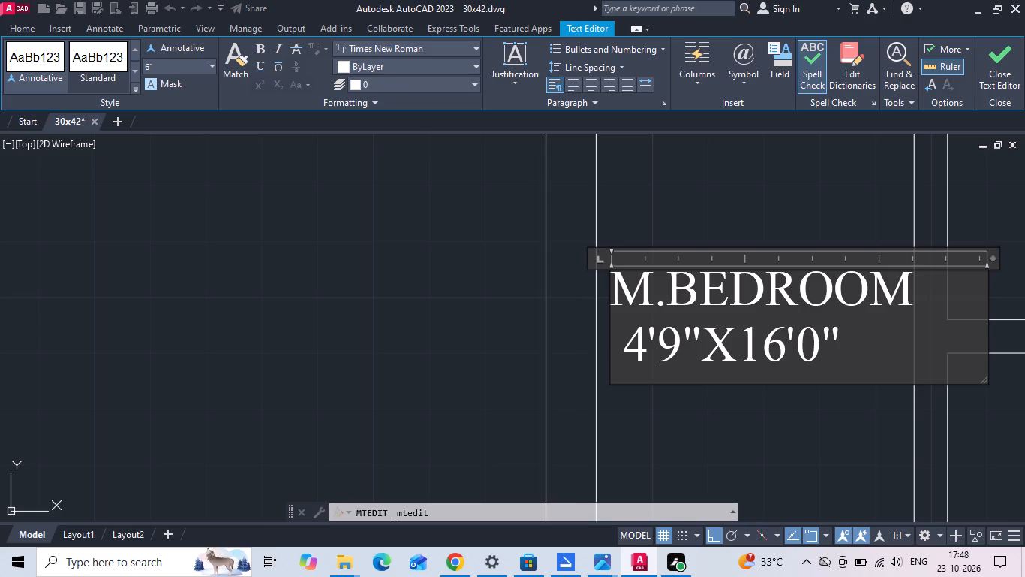
left_click(626, 346)
key("BackSpace")
left_click(771, 346)
key("BackSpace")
key("BackSpace")
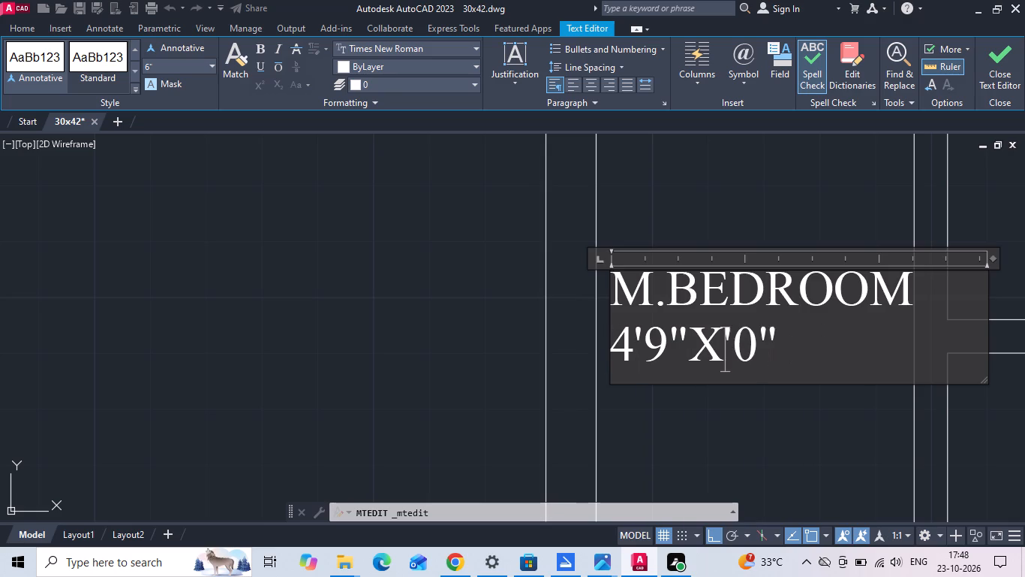
key("8")
Replace the name M.BEDROOM in the toilet label with A.TOILET on its own line and finish the text.
scroll(882, 326, "down", 3)
scroll(877, 329, "up", 3)
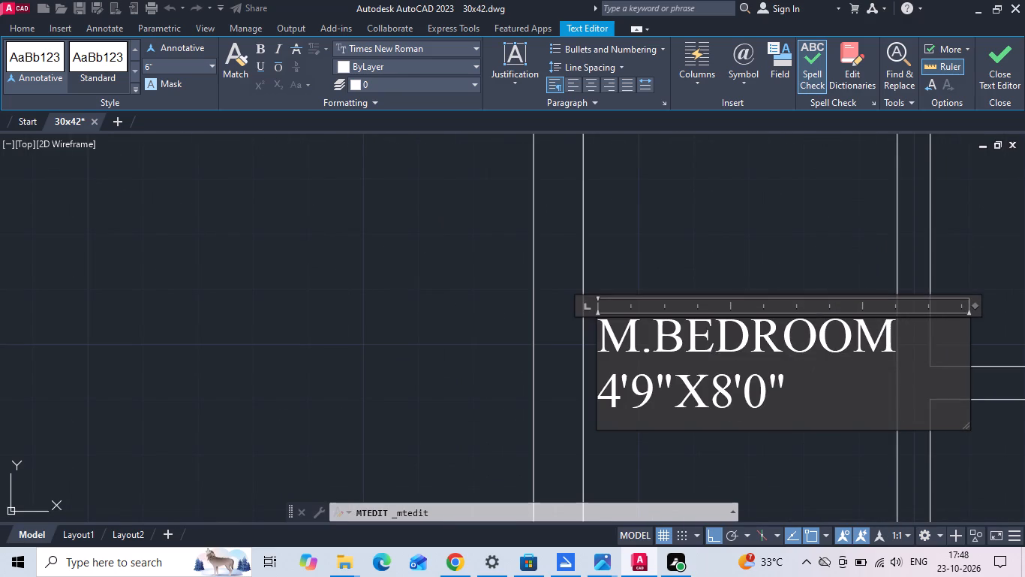
left_click_drag(906, 337, 522, 339)
key("BackSpace")
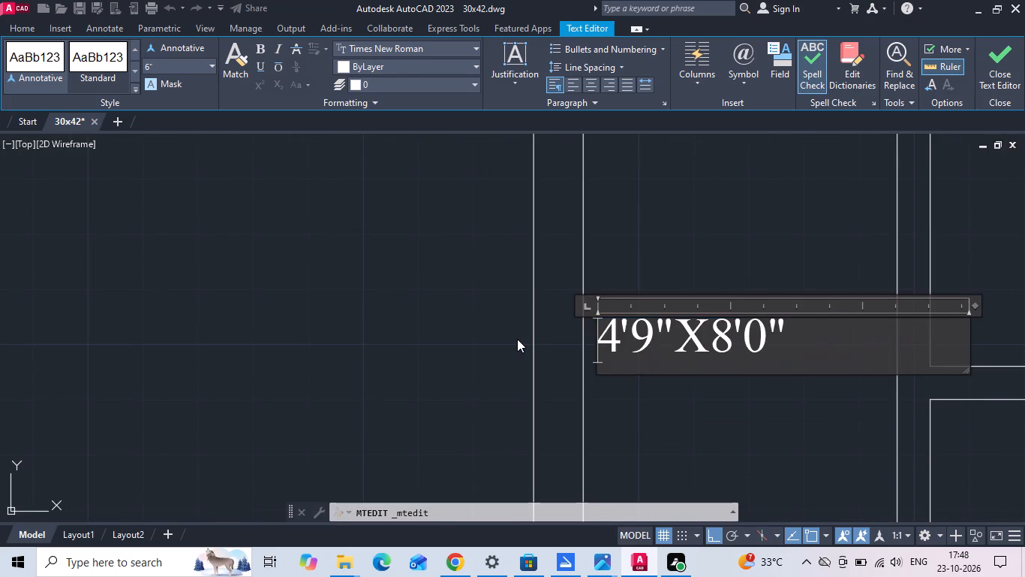
type("A.TOILET")
key("Return")
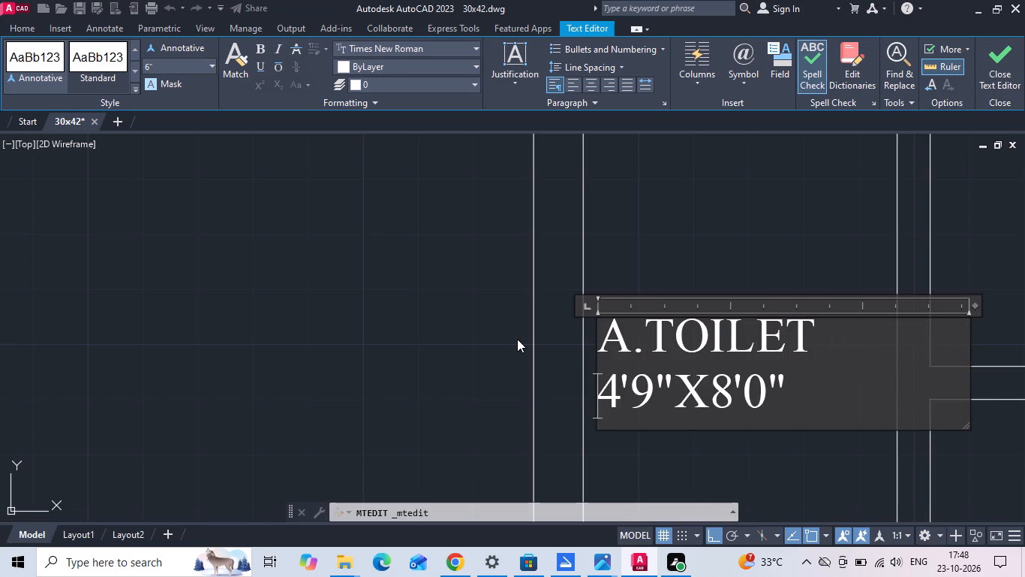
scroll(607, 255, "down", 1)
left_click(678, 222)
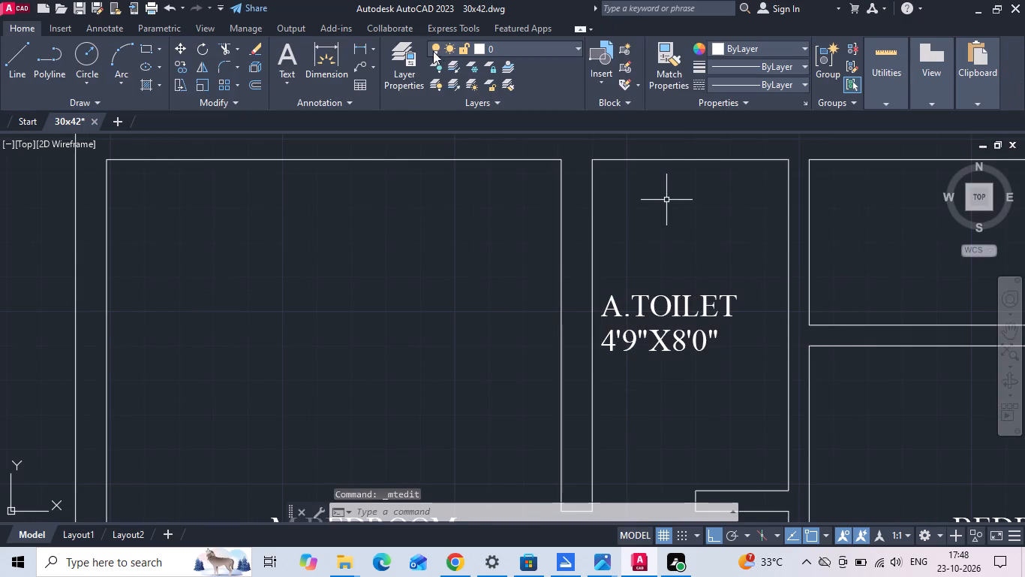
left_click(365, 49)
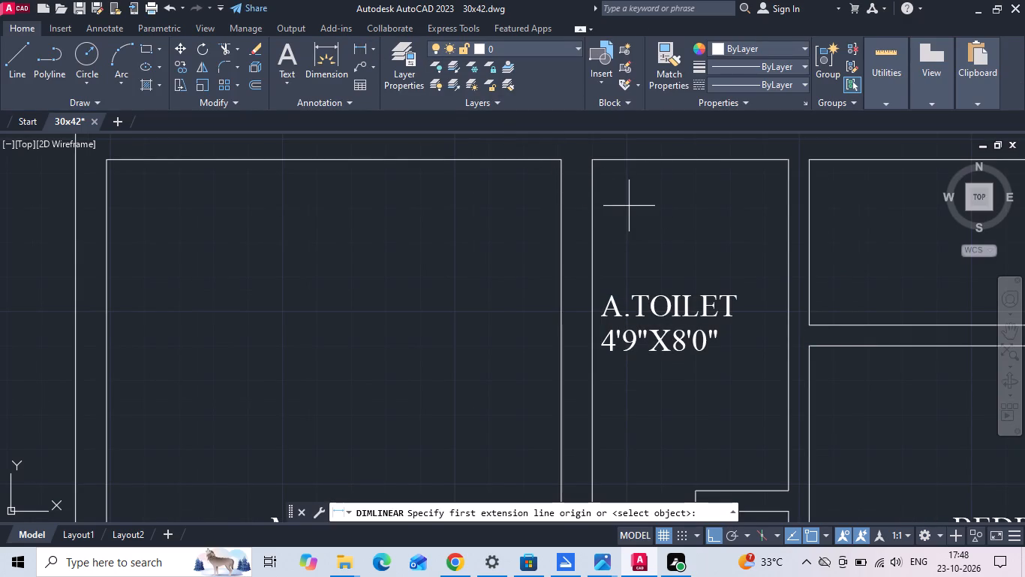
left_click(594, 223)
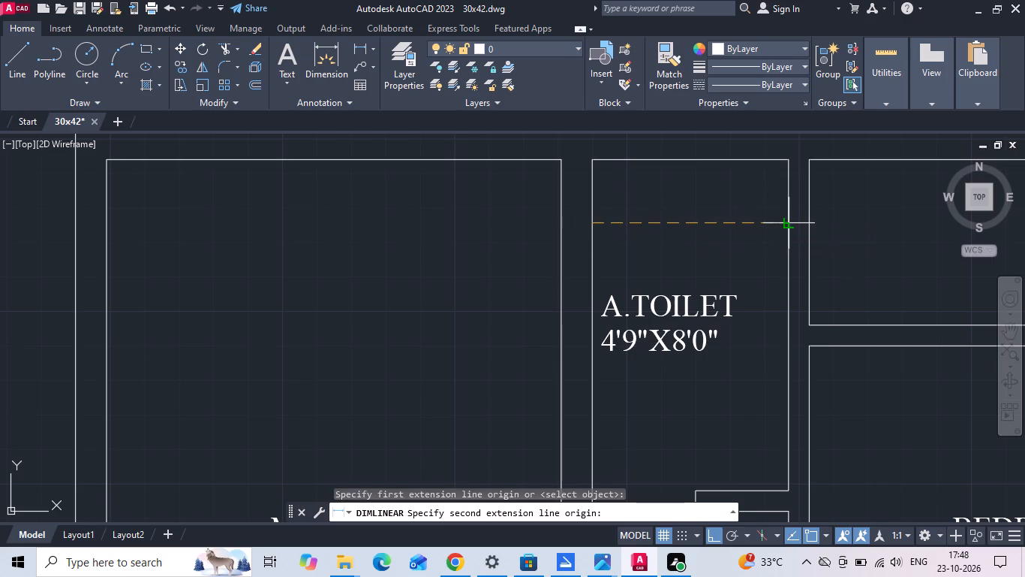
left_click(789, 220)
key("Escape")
Move the A.TOILET label slightly east to centre it between the toilet's side walls.
left_click(654, 312)
right_click(653, 312)
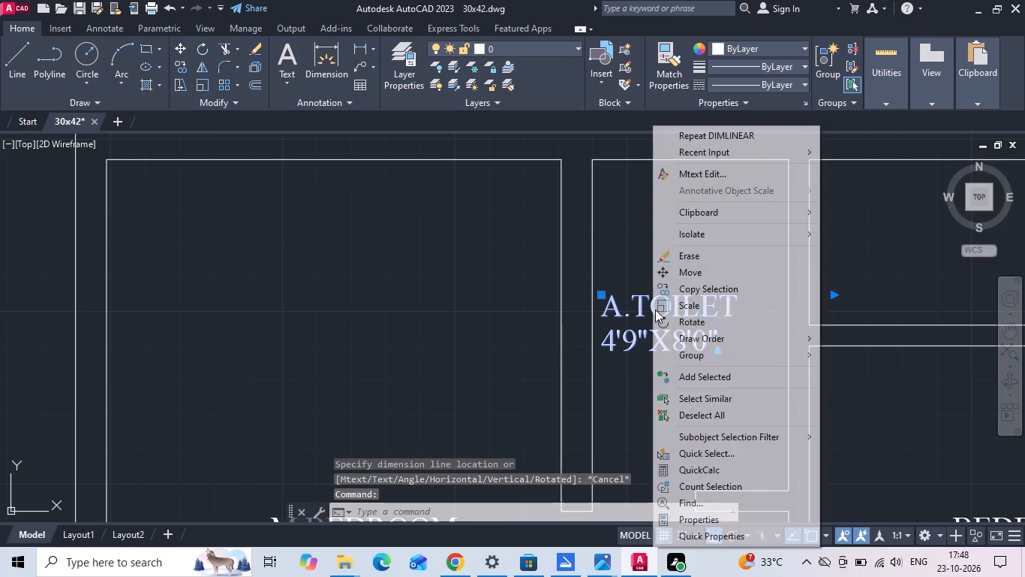
left_click(698, 276)
left_click(693, 395)
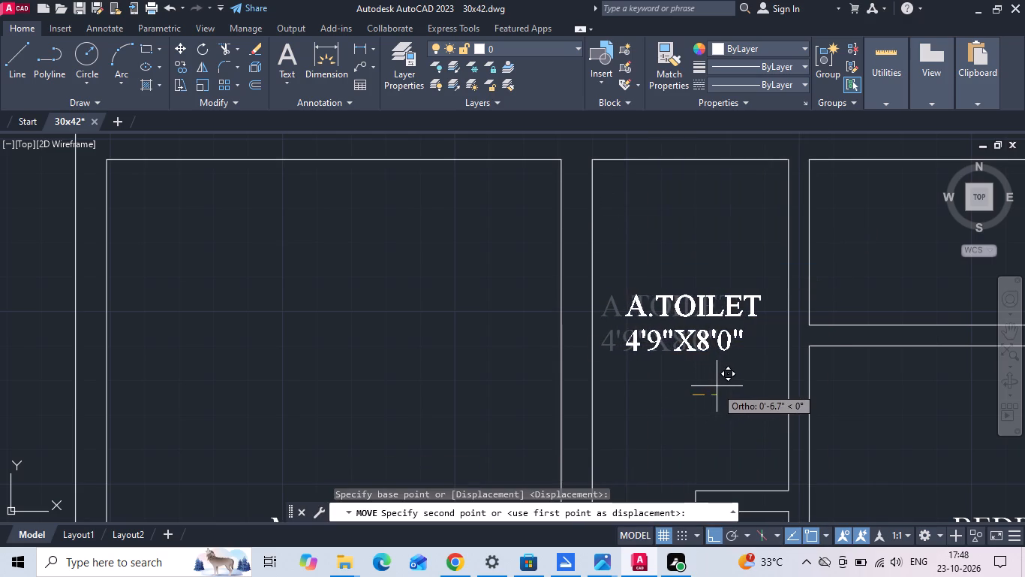
left_click(723, 385)
Copy the A.TOILET label straight down into the dress area just south of the toilet.
left_click_drag(716, 343, 706, 313)
right_click(695, 287)
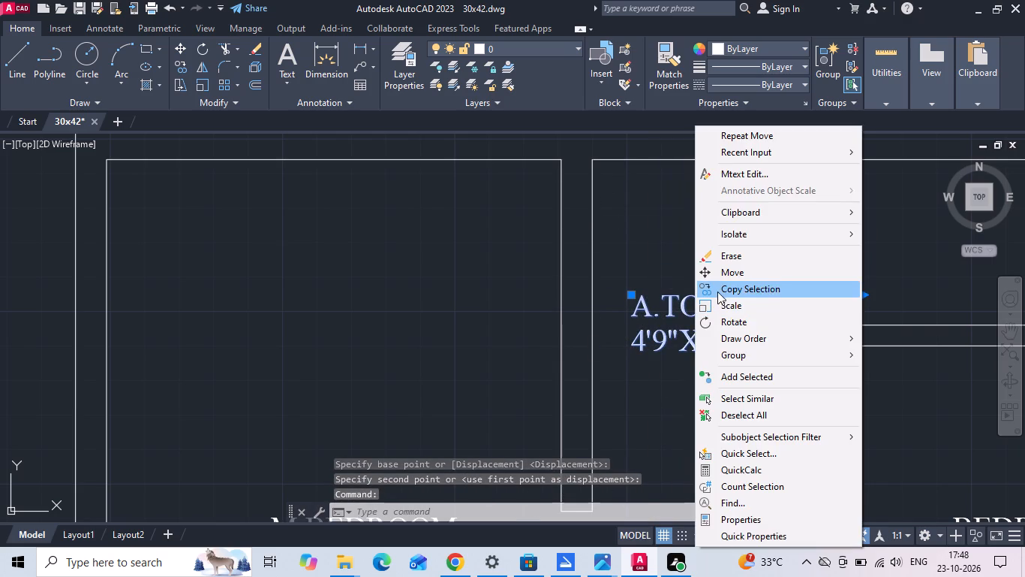
left_click(718, 291)
middle_click_drag(711, 282, 653, 142)
left_click_drag(645, 156, 645, 165)
scroll(642, 298, "down", 2)
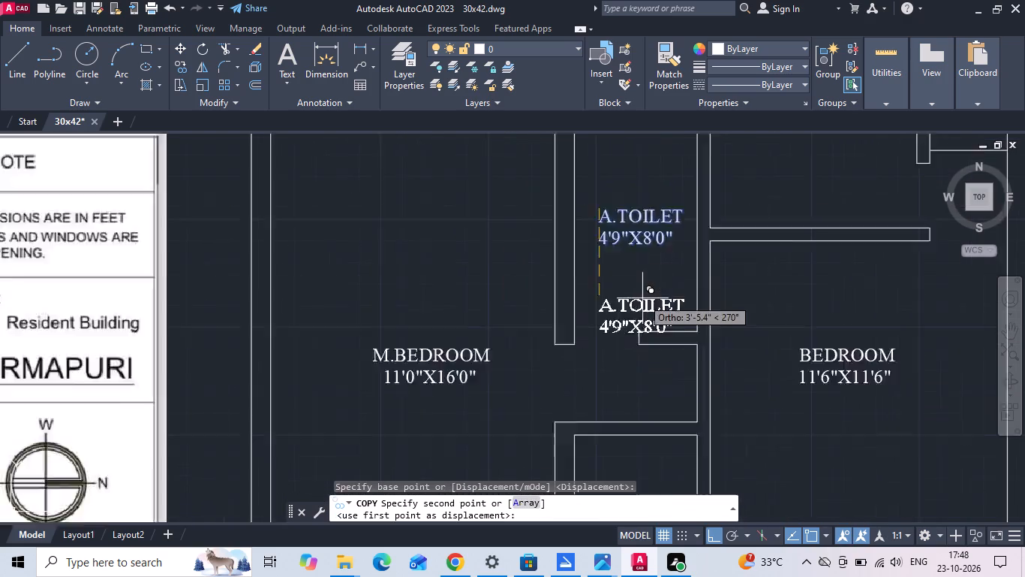
scroll(632, 354, "up", 2)
left_click(637, 328)
scroll(654, 328, "down", 2)
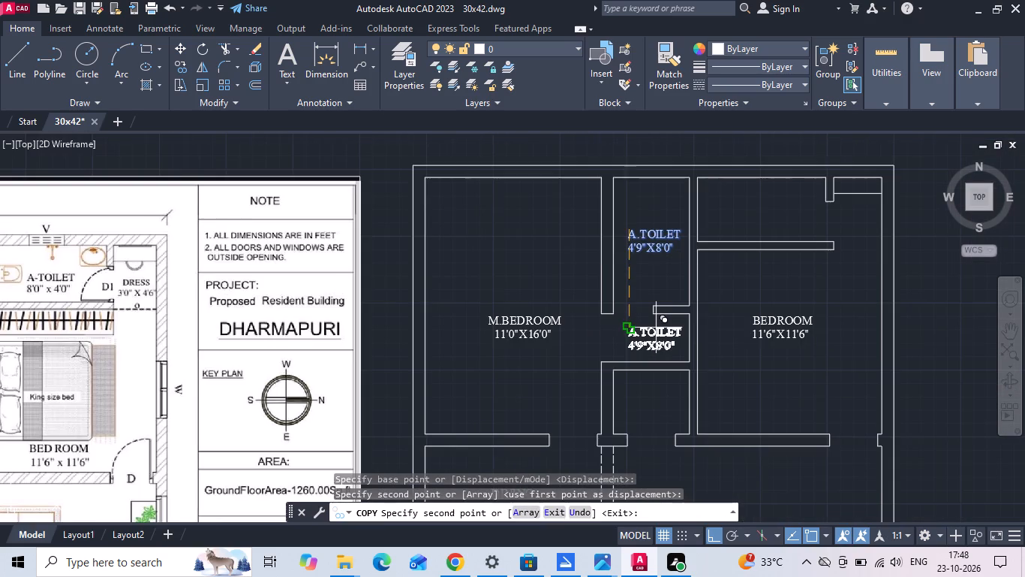
key("Escape")
Change the second dimension in the dress area's copied label to 3'0".
middle_click_drag(12, 367, 225, 337)
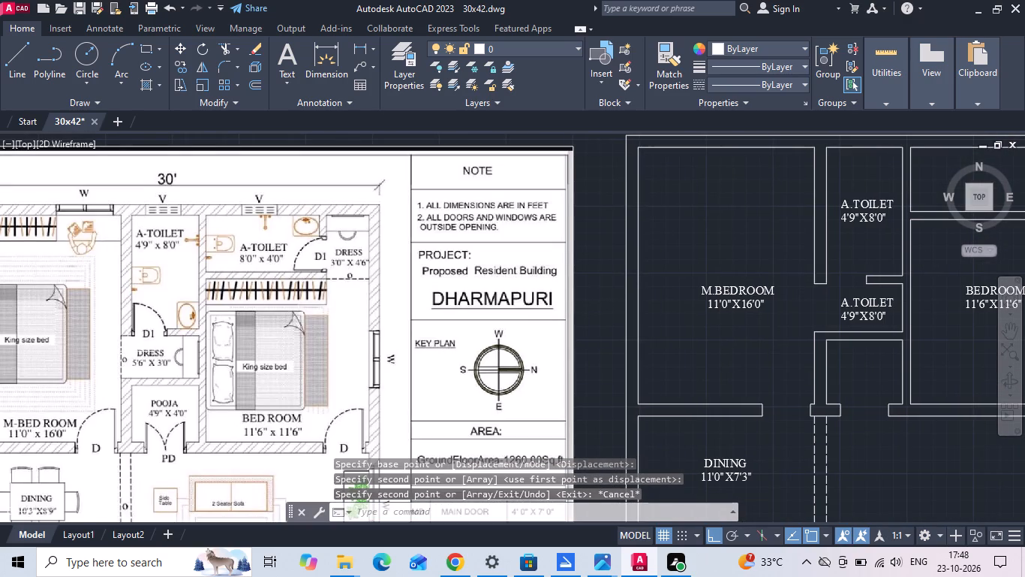
scroll(128, 352, "down", 1)
scroll(569, 352, "up", 4)
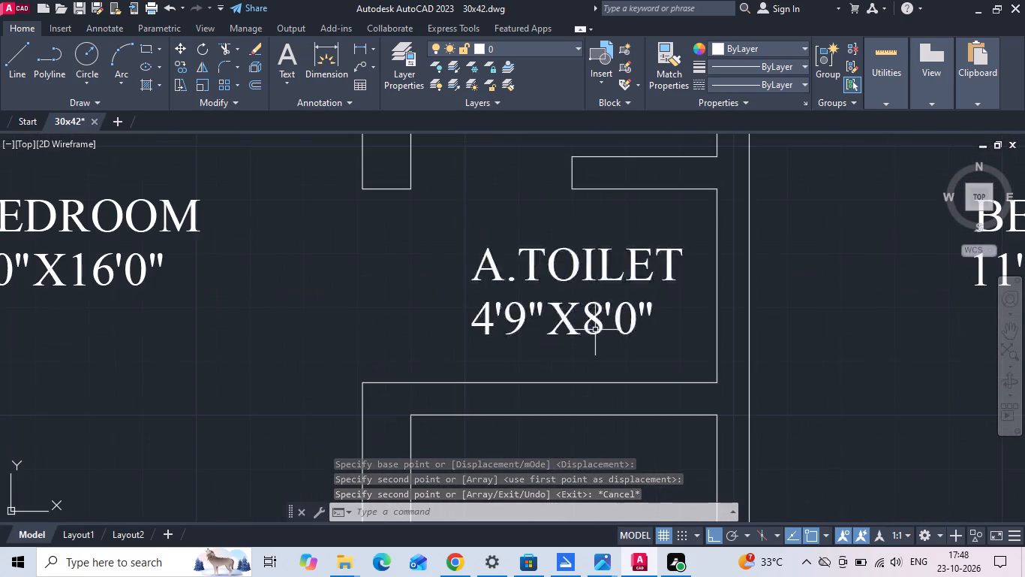
double_click(598, 325)
key("BackSpace")
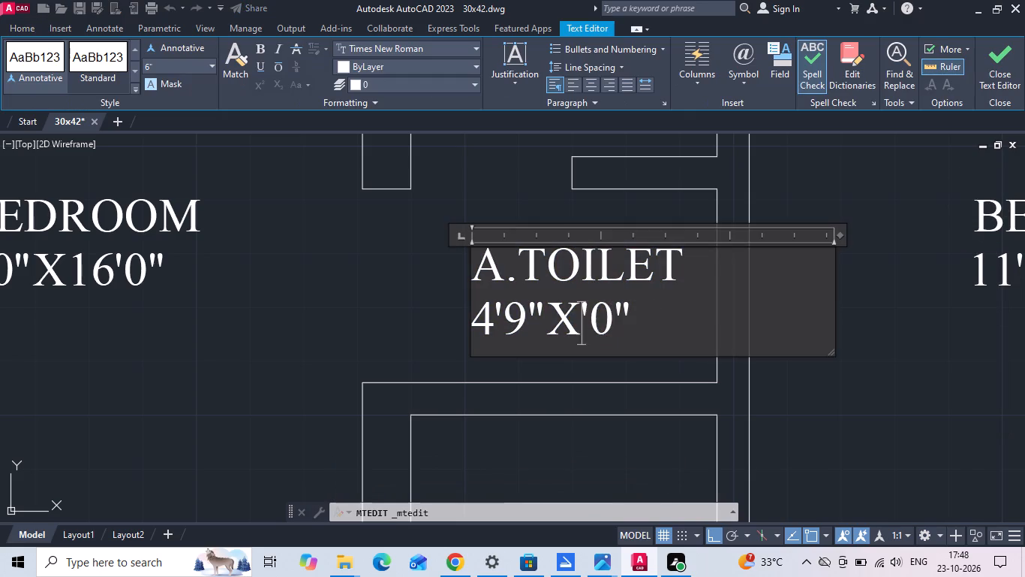
key("3")
Replace the name A.TOILET with DRESS in the 4'9"X3'0" label and finish the text.
left_click_drag(678, 279, 430, 278)
key("BackSpace")
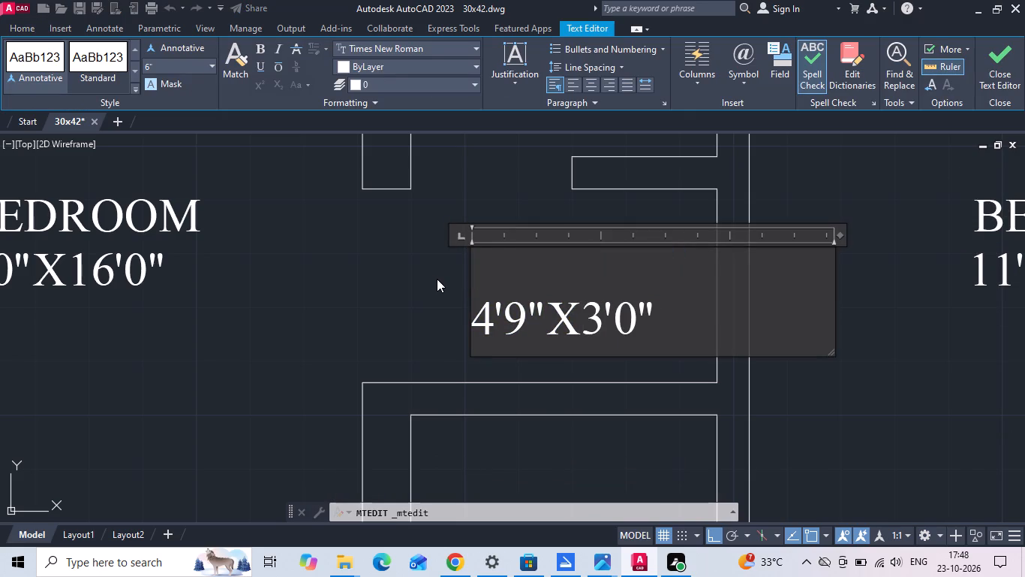
key("d")
type("RE")
type("SS")
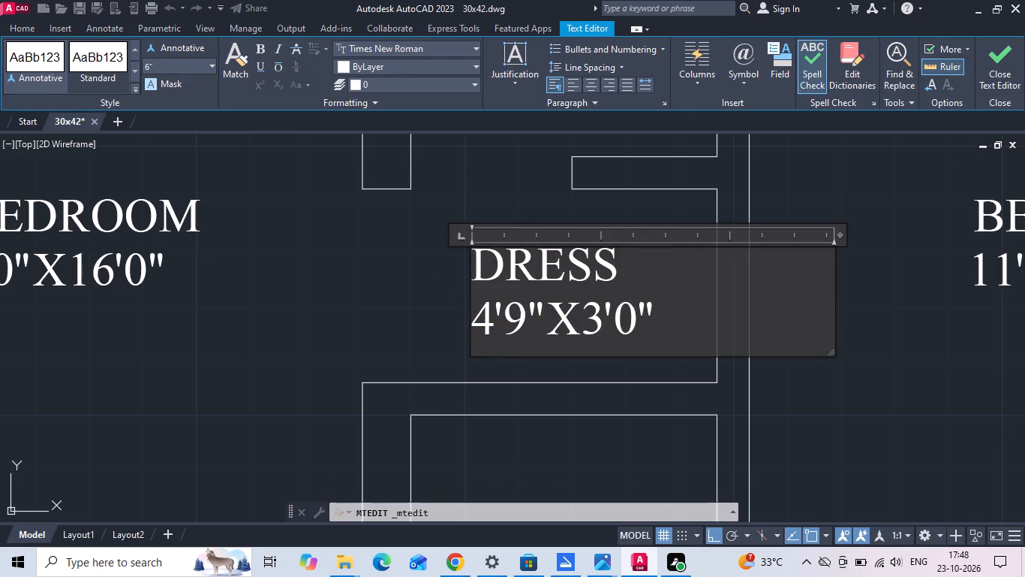
scroll(618, 313, "down", 1)
left_click(491, 310)
Copy the DRESS label about 4' straight down into the small room south of the dress area.
left_click(570, 288)
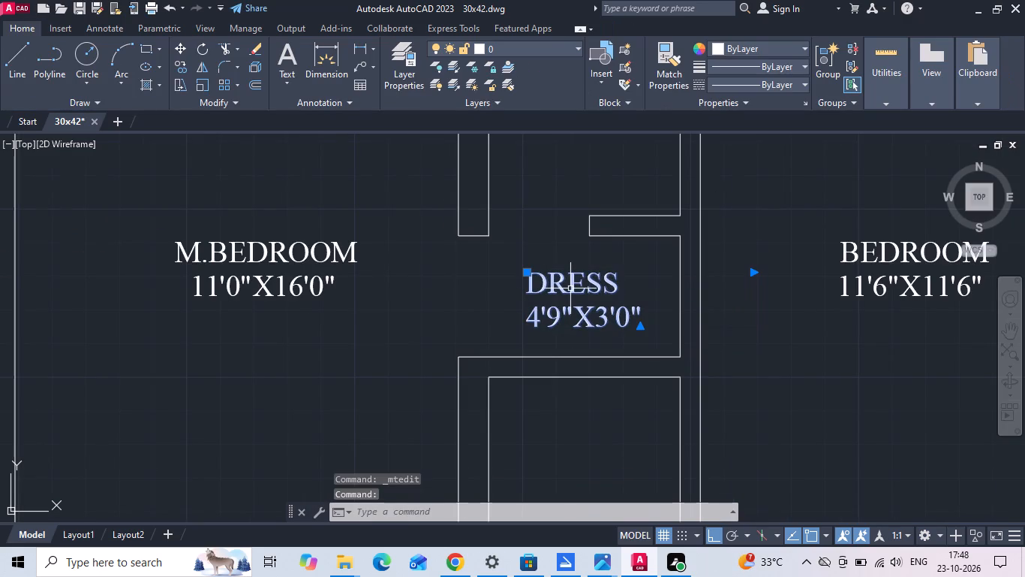
right_click(570, 288)
left_click(597, 292)
scroll(597, 291, "down", 1)
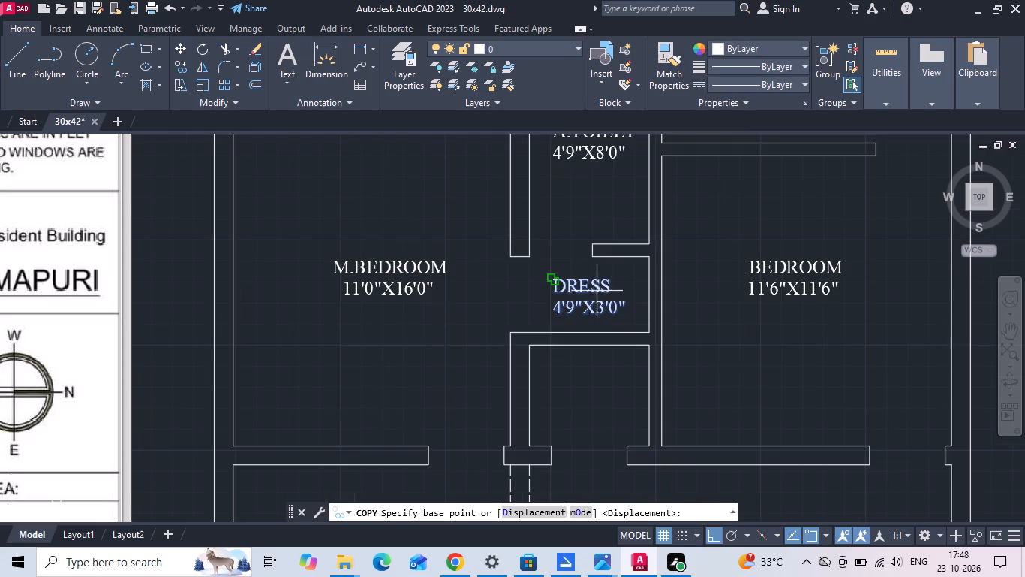
left_click(595, 294)
scroll(588, 381, "up", 1)
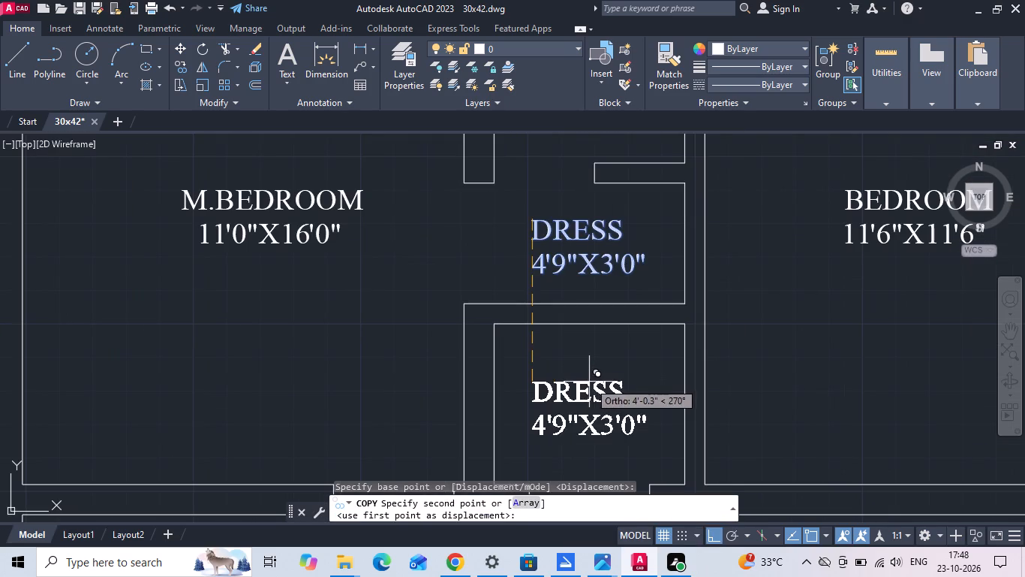
left_click(589, 382)
key("Escape")
Measure the depth of the small room below the dress area along its east wall using a linear dimension.
middle_click_drag(590, 381, 675, 302)
scroll(710, 310, "down", 2)
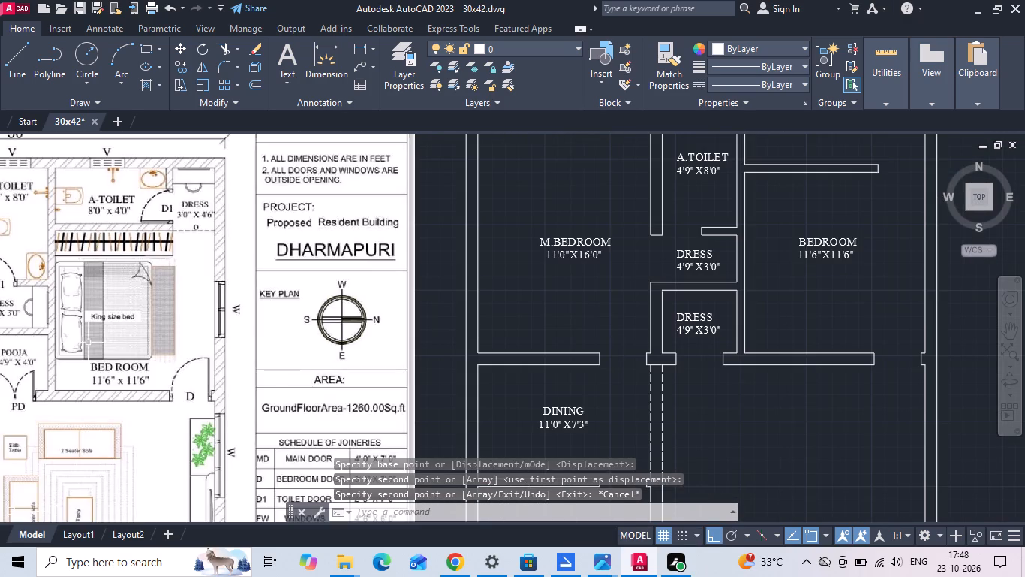
scroll(739, 315, "up", 1)
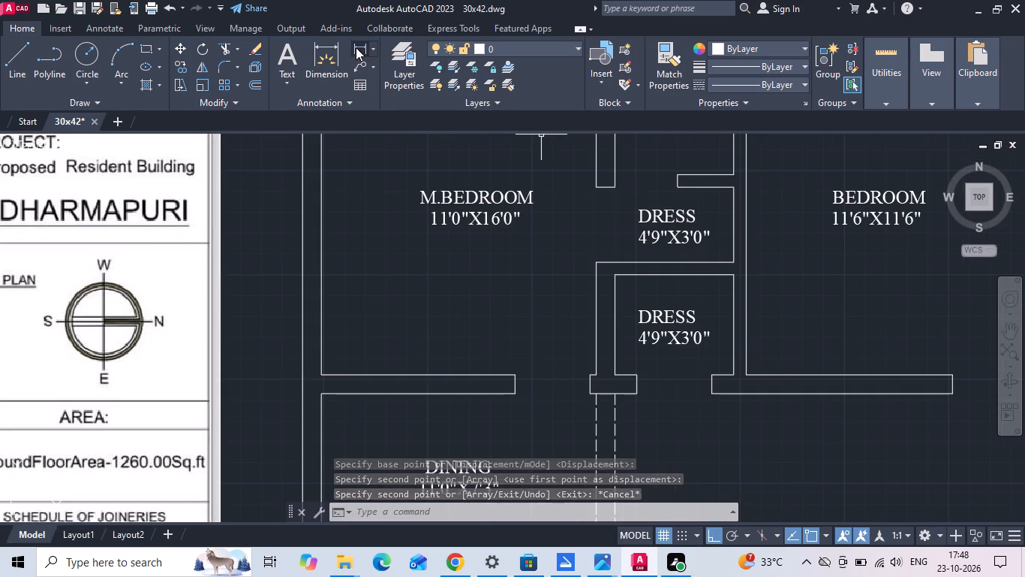
left_click(356, 47)
scroll(837, 334, "up", 1)
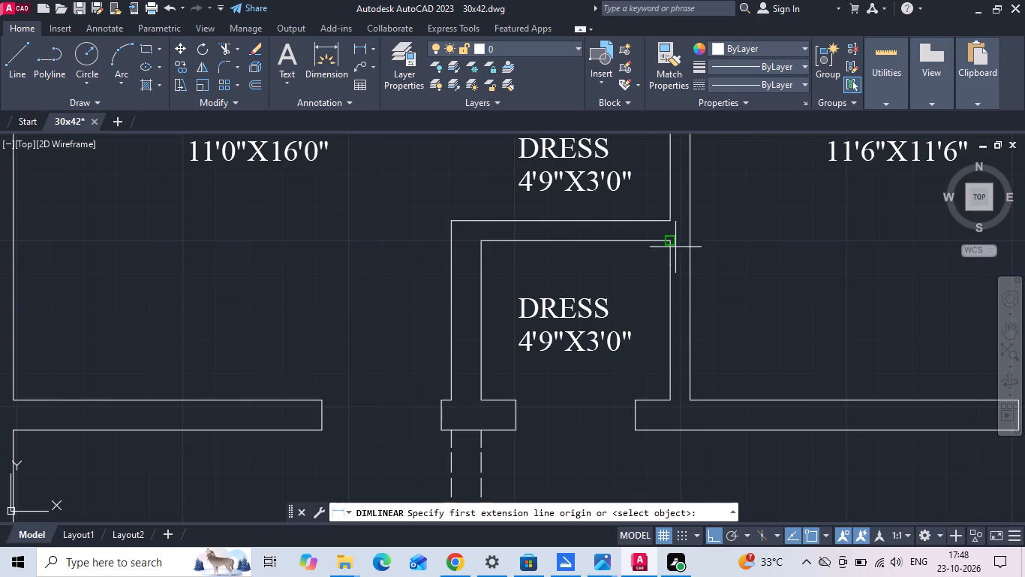
left_click(673, 240)
left_click(671, 402)
key("Escape")
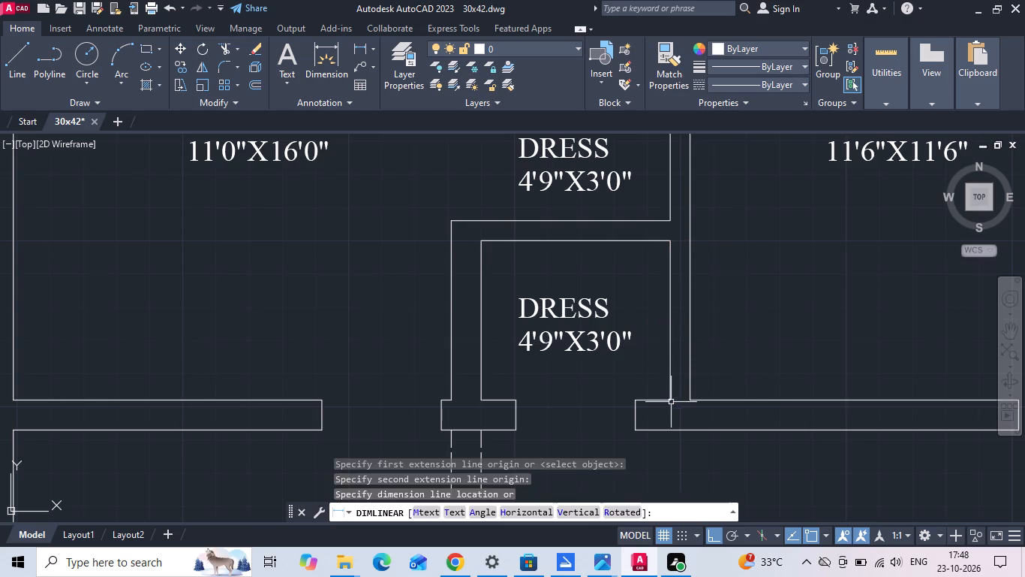
Change the lower DRESS label to read POOJA with the size 4'9"X4'0" on its own line.
double_click(597, 346)
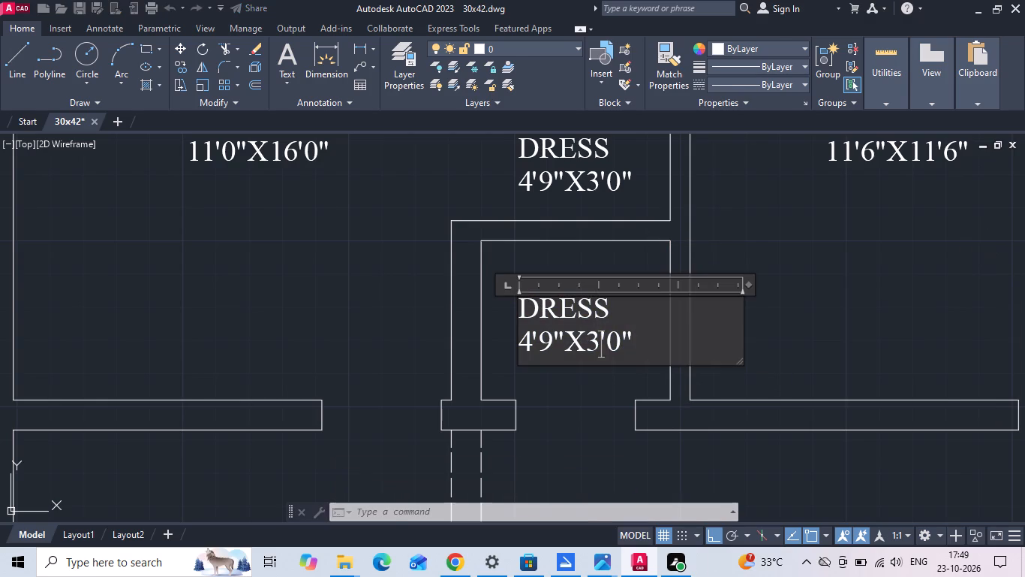
key("BackSpace")
key("4")
left_click_drag(619, 318, 434, 299)
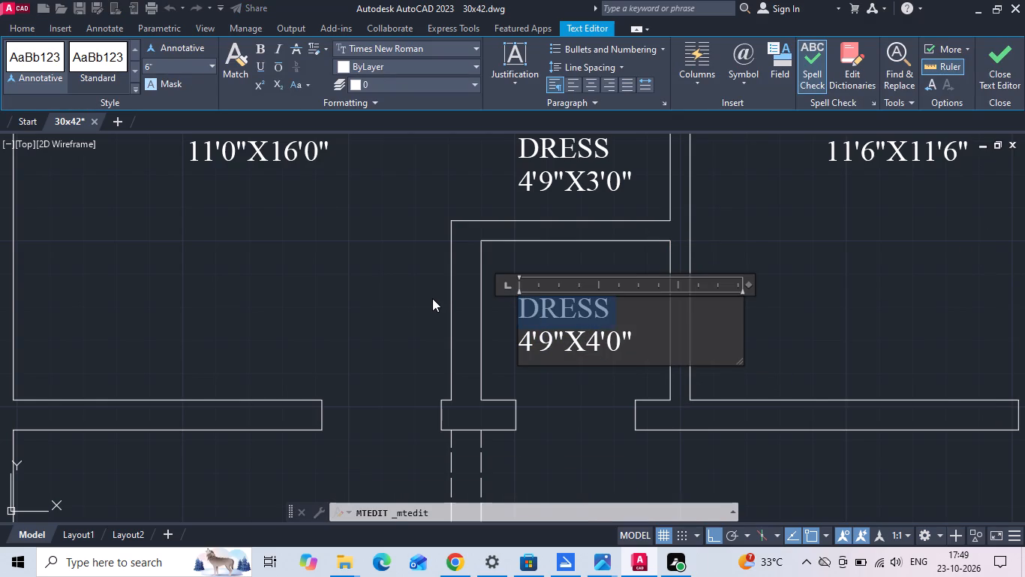
key("BackSpace")
type("POO")
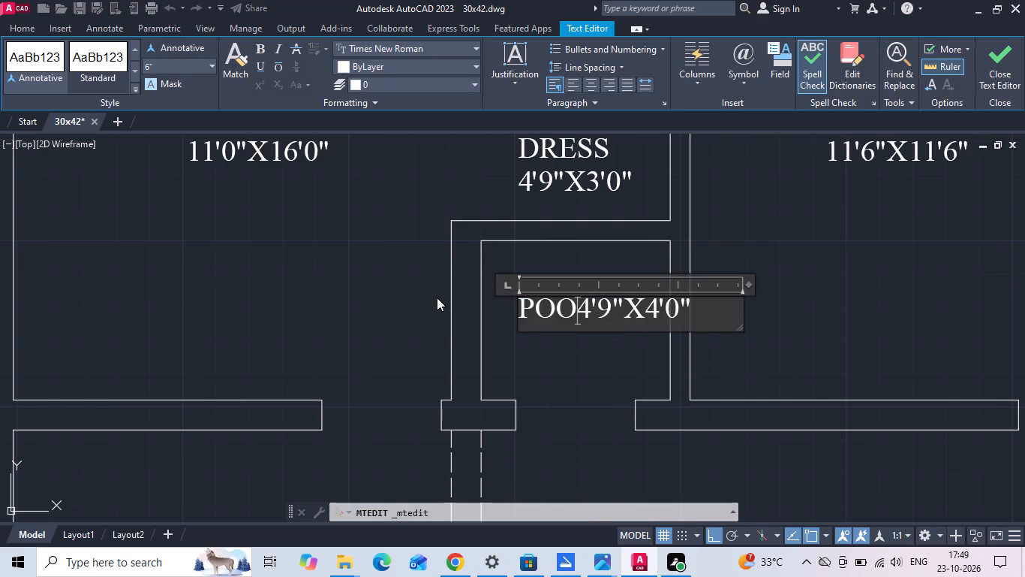
key("j")
key("a")
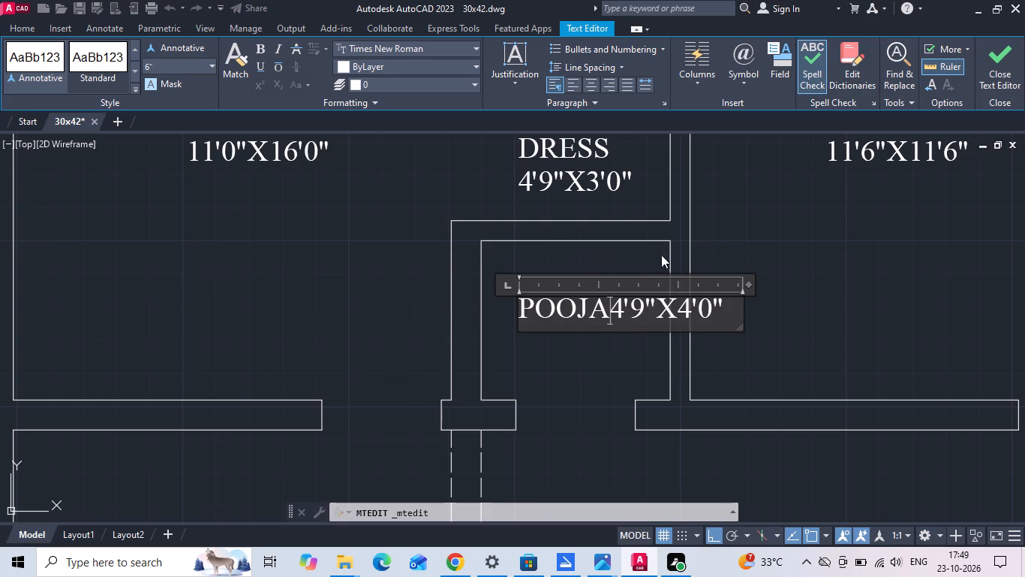
scroll(672, 261, "down", 1)
key("Return")
left_click(638, 419)
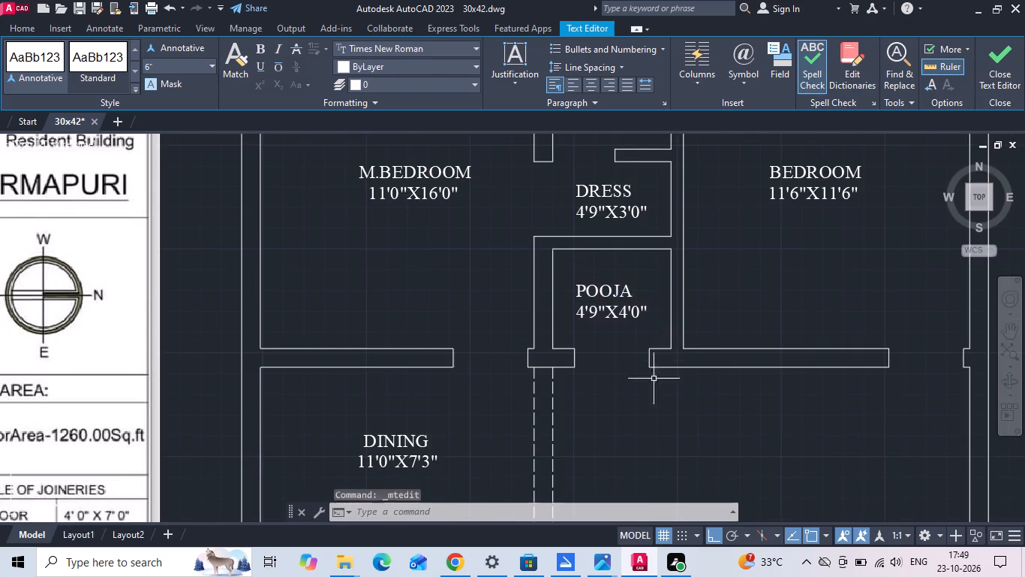
Copy the A.TOILET label straight east to the toilet above the 11'6"X11'6" bedroom.
scroll(748, 299, "down", 2)
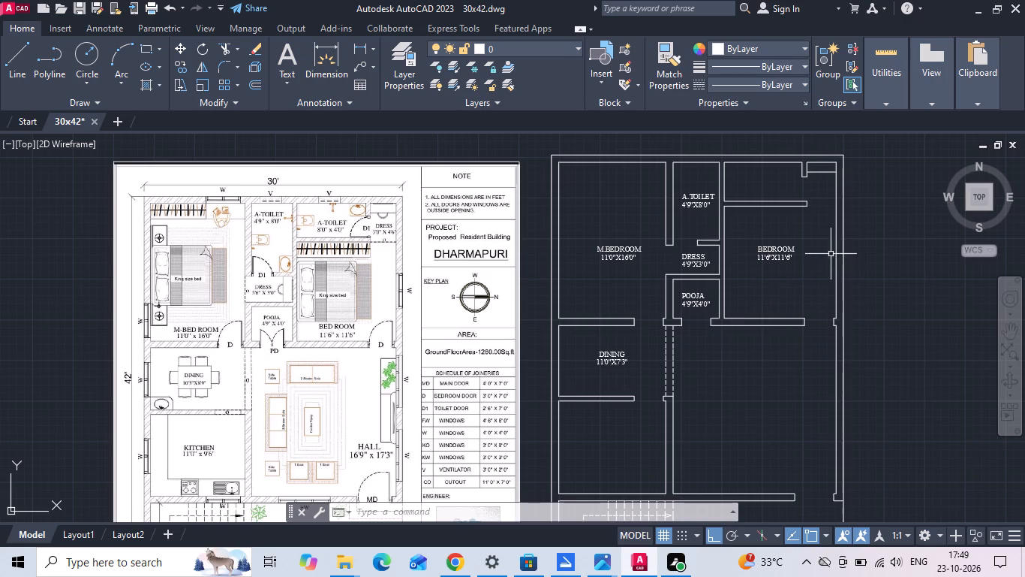
left_click(700, 196)
right_click(700, 196)
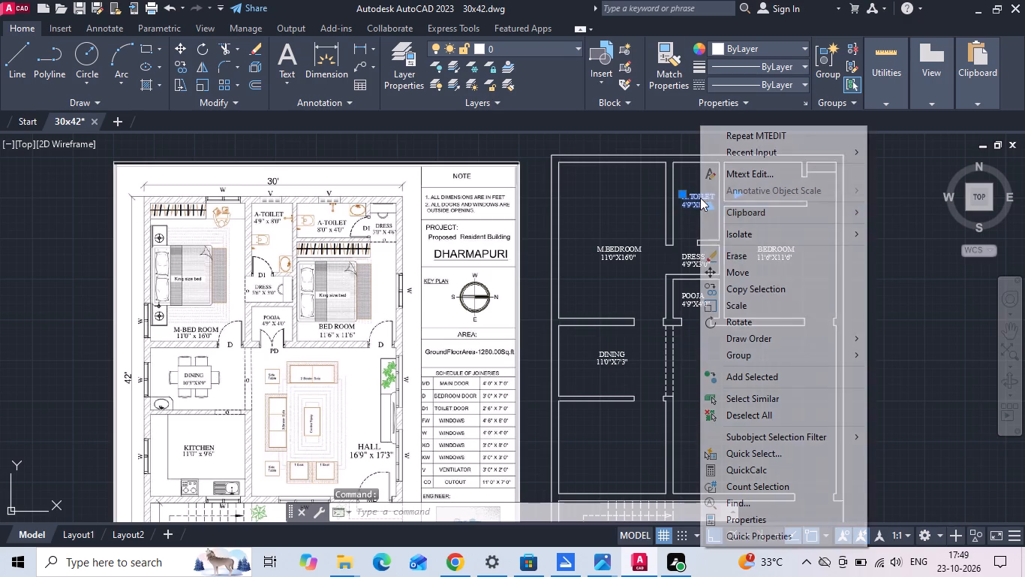
left_click(732, 288)
scroll(740, 166, "up", 2)
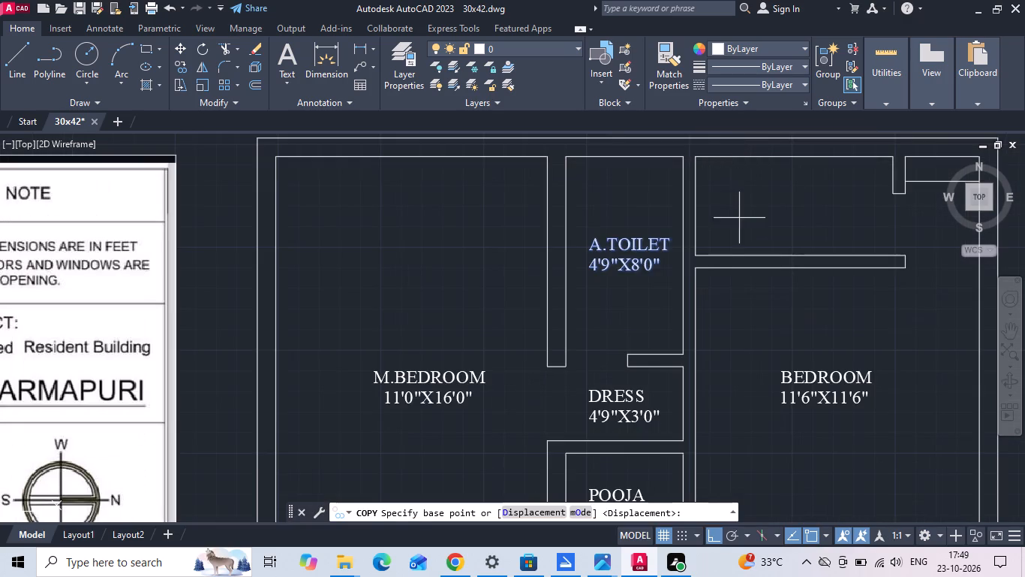
left_click_drag(744, 220, 777, 220)
left_click(902, 214)
key("Escape")
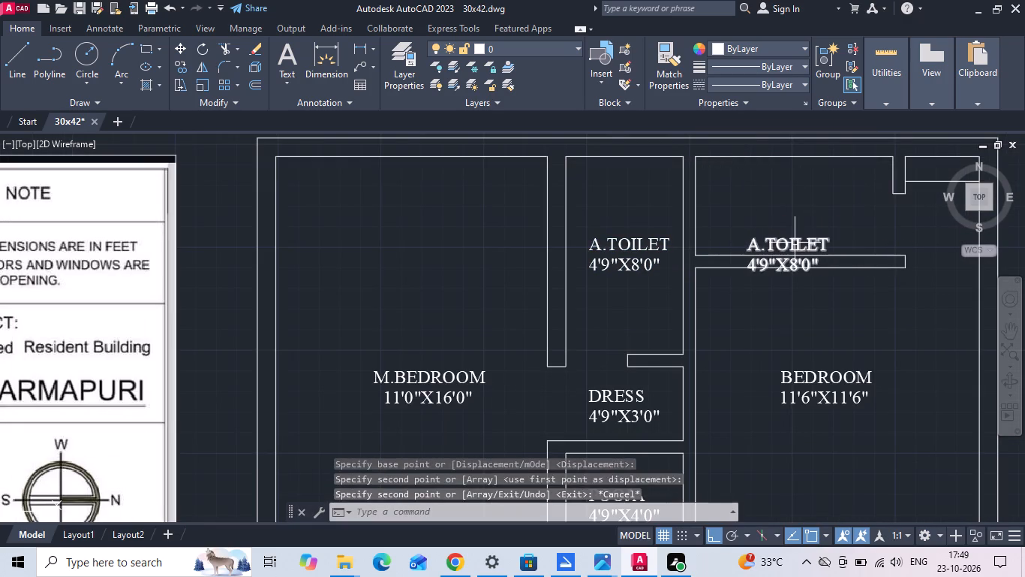
Move the copied A.TOILET label straight north, clear of the wall and inside the bedroom's toilet.
left_click(795, 243)
right_click(793, 243)
left_click(804, 270)
left_click(772, 340)
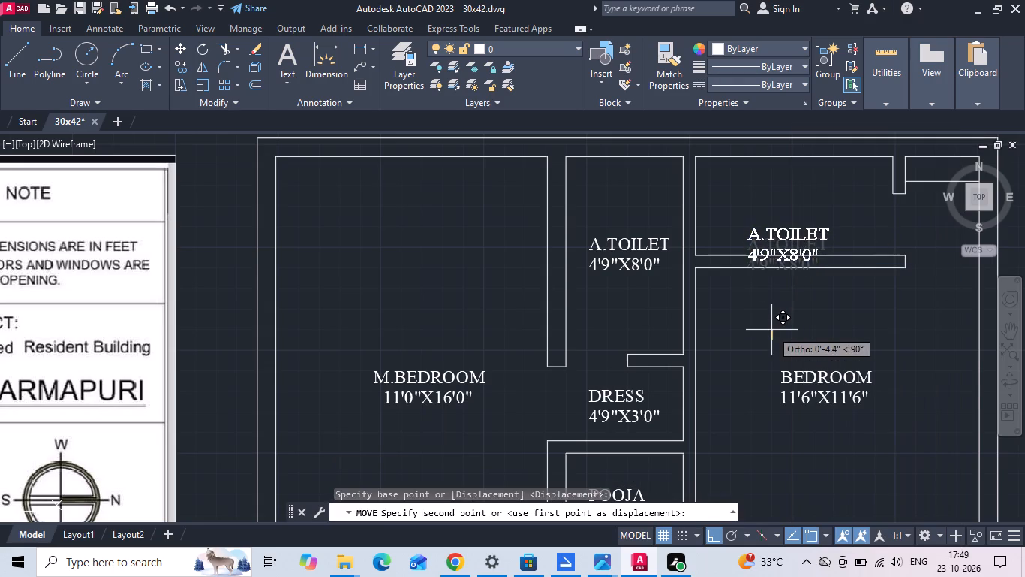
left_click(771, 295)
Set the size in the bedroom toilet's A.TOILET label to 8'0"X4'0".
scroll(771, 295, "down", 1)
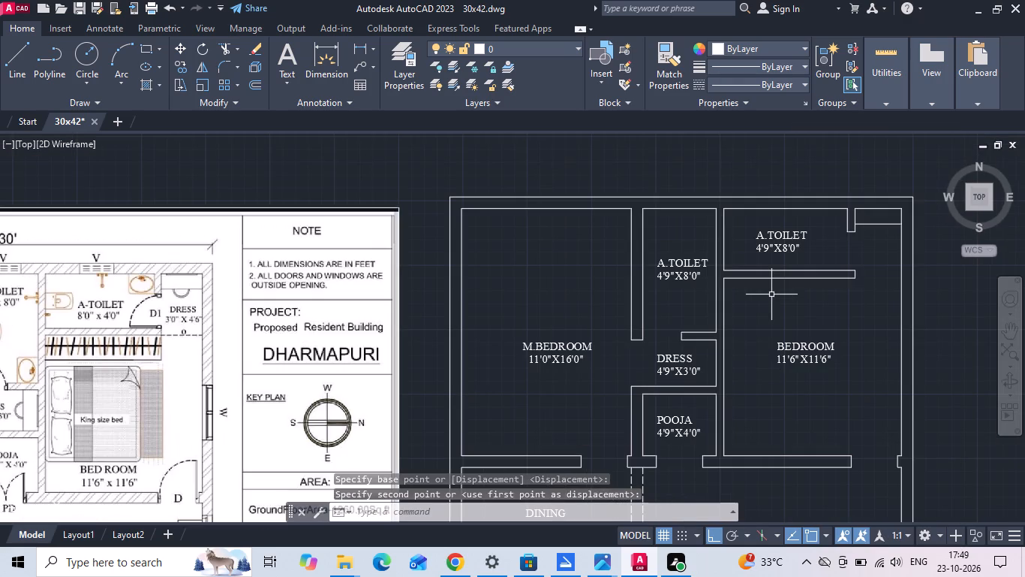
scroll(826, 270, "up", 3)
middle_click_drag(716, 193, 723, 231)
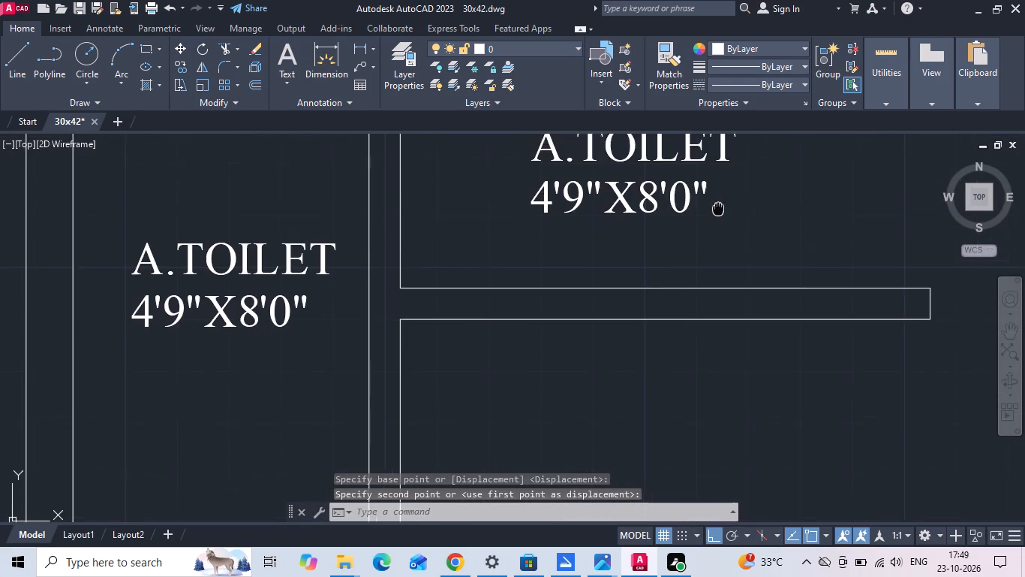
middle_click_drag(723, 231, 725, 292)
double_click(588, 290)
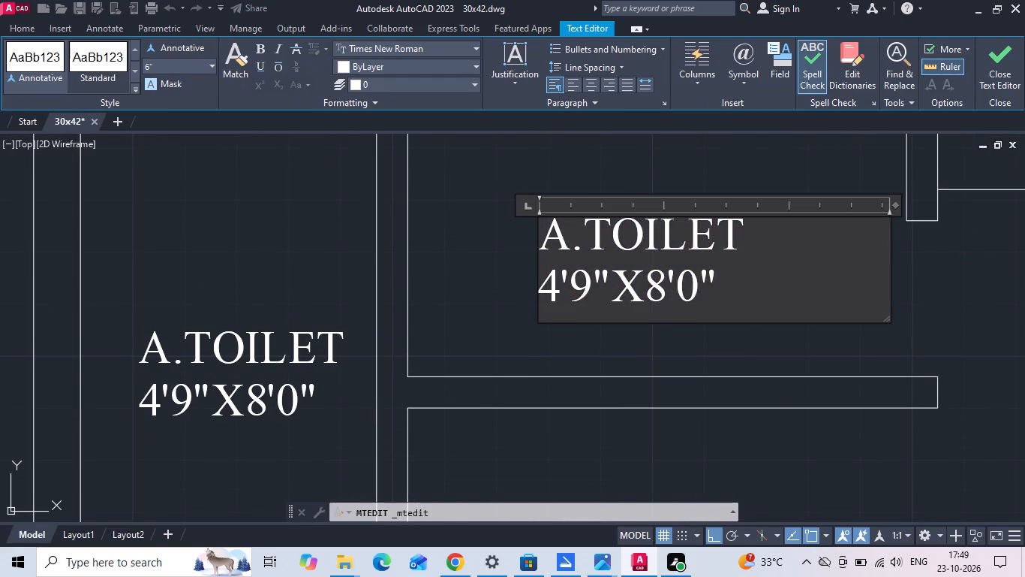
key("BackSpace")
key("0")
left_click(562, 286)
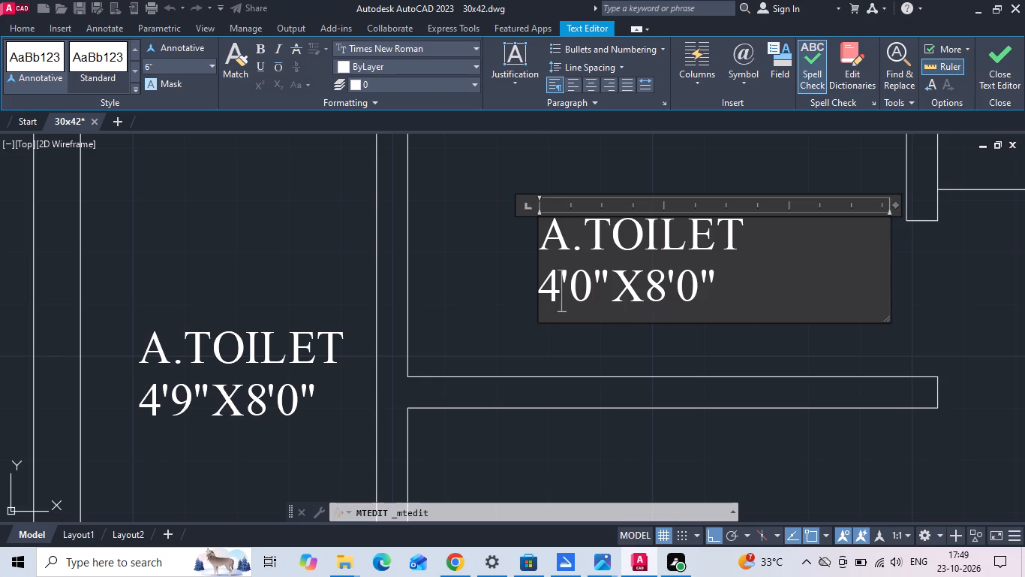
key("BackSpace")
key("8")
left_click(663, 288)
key("BackSpace")
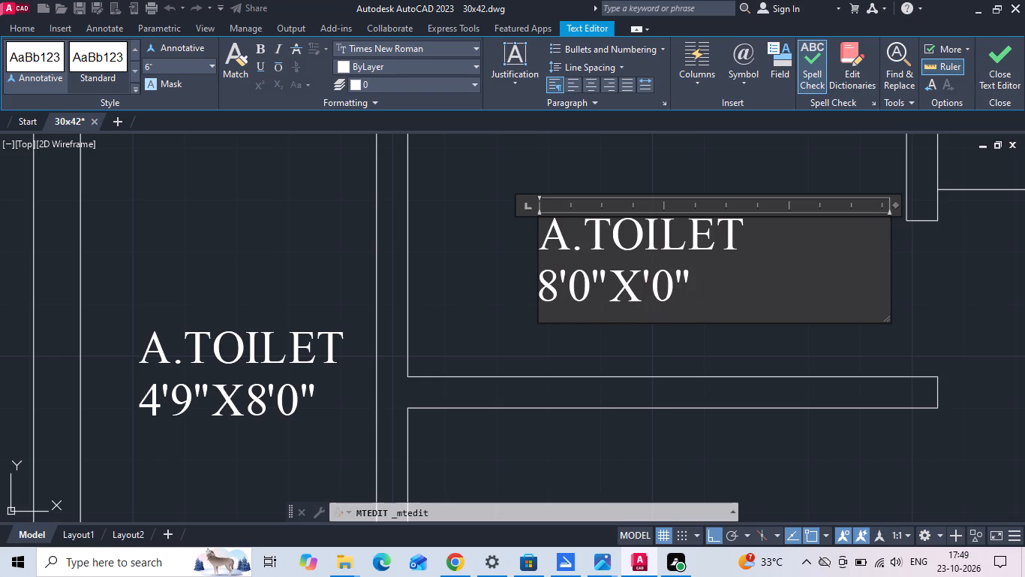
key("4")
left_click(607, 340)
Copy the 8'0"X4'0" A.TOILET label straight east into the dress area at the plan's northeast corner.
scroll(666, 250, "down", 3)
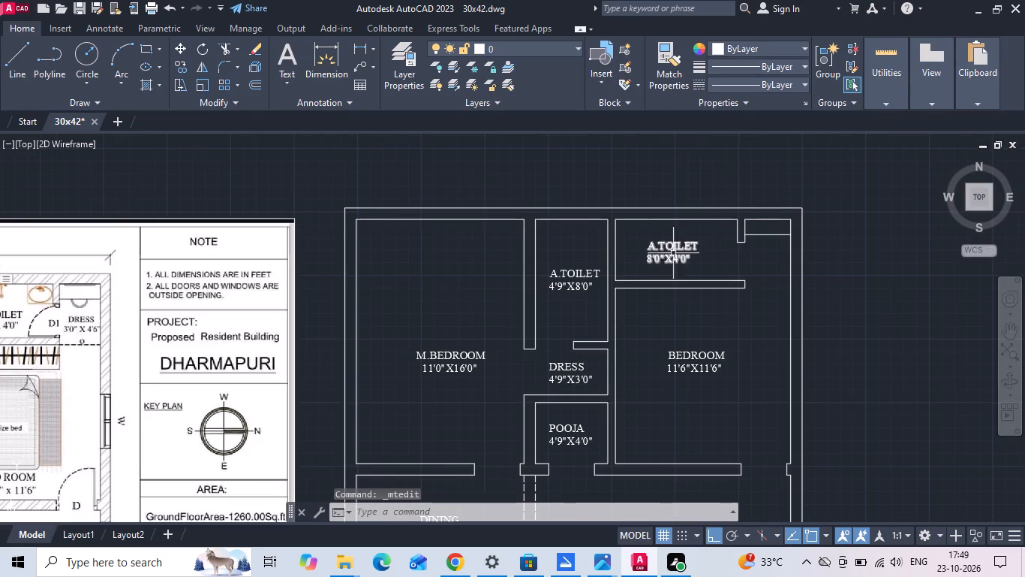
middle_click_drag(659, 256, 695, 247)
left_click(723, 246)
right_click(723, 246)
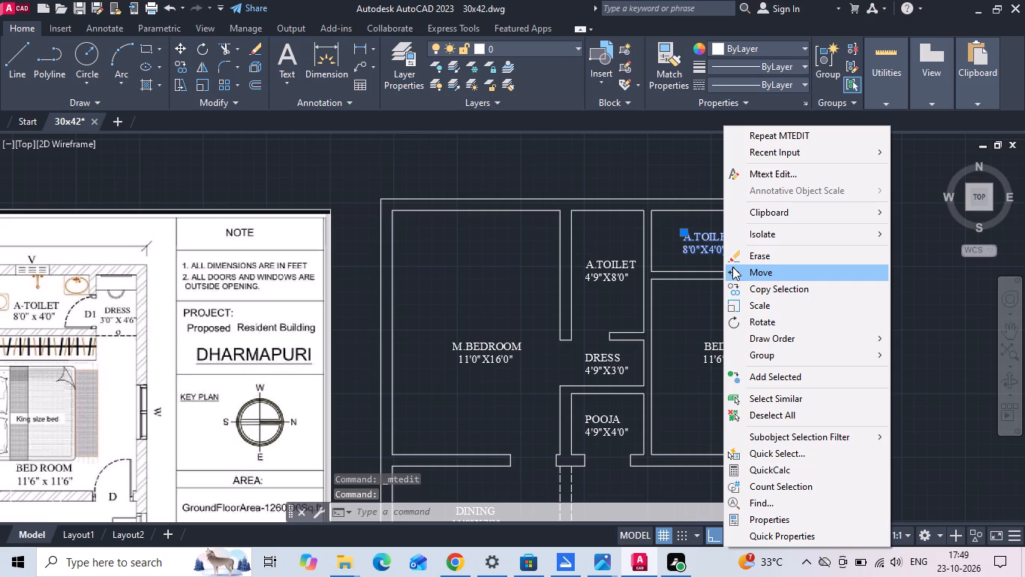
left_click(735, 284)
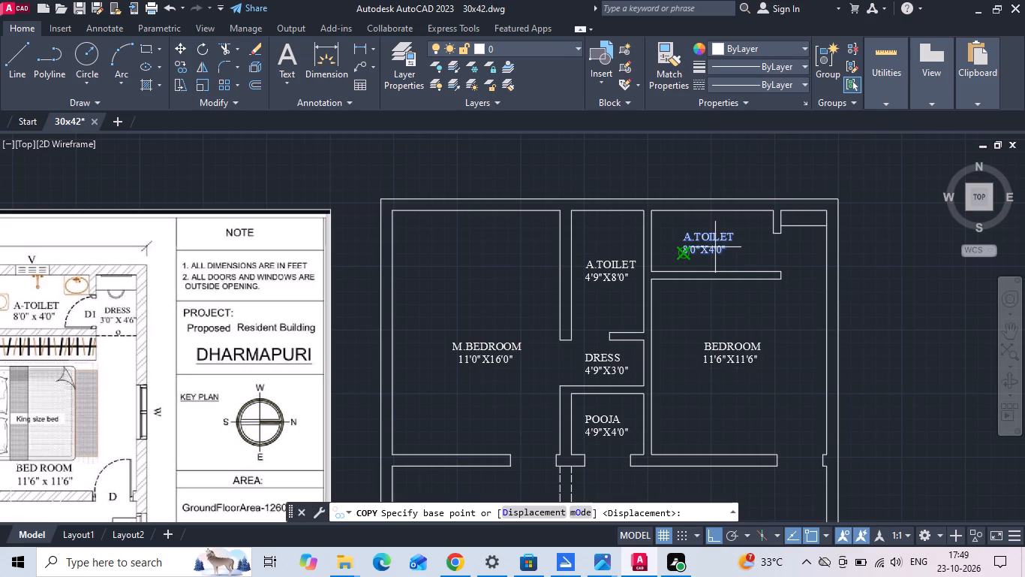
left_click(715, 247)
scroll(795, 246, "up", 2)
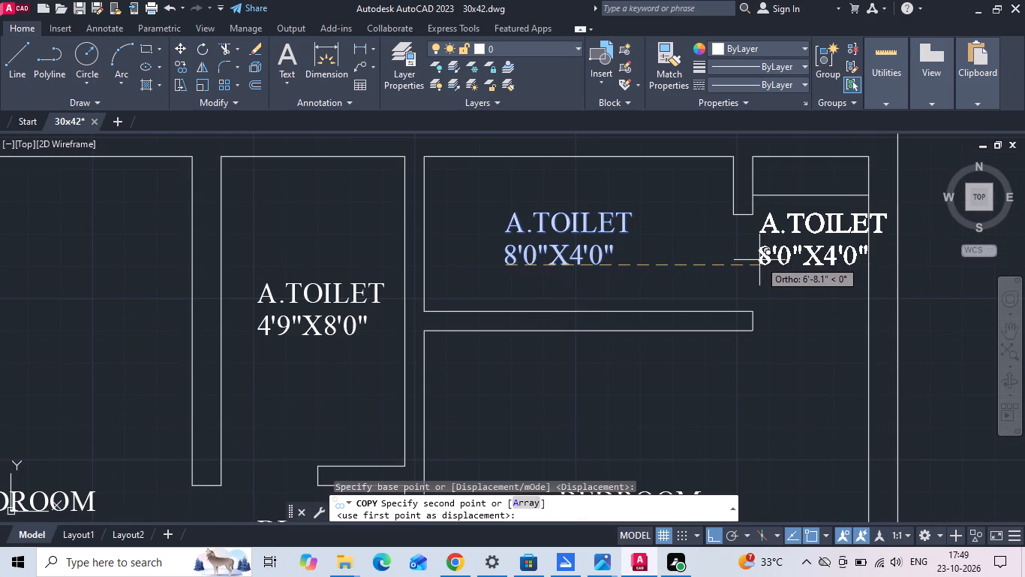
left_click(752, 262)
key("Escape")
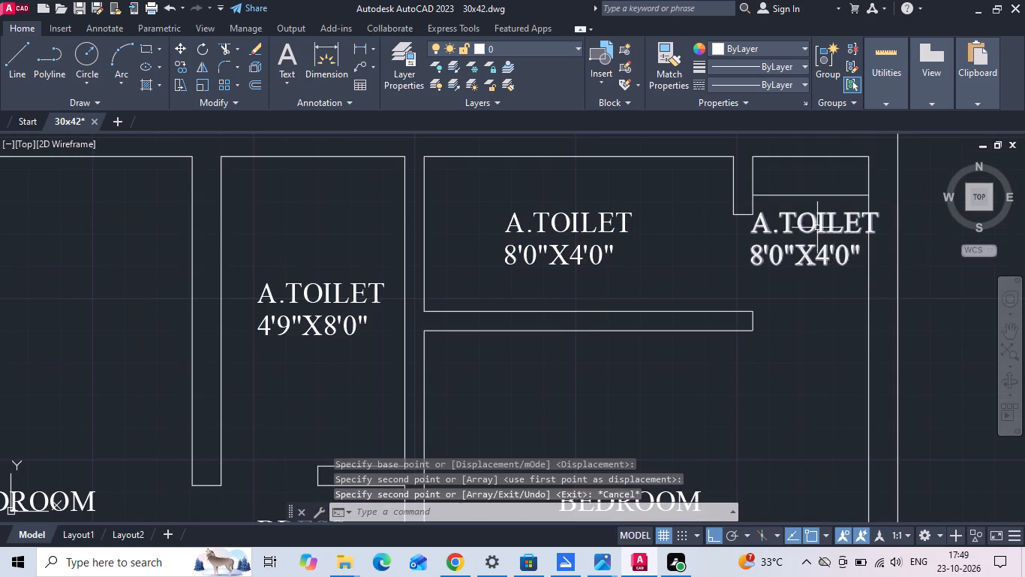
Replace the name A.TOILET with DRESS on its own line in the northeast dress area's label.
double_click(818, 222)
left_click_drag(875, 227, 787, 244)
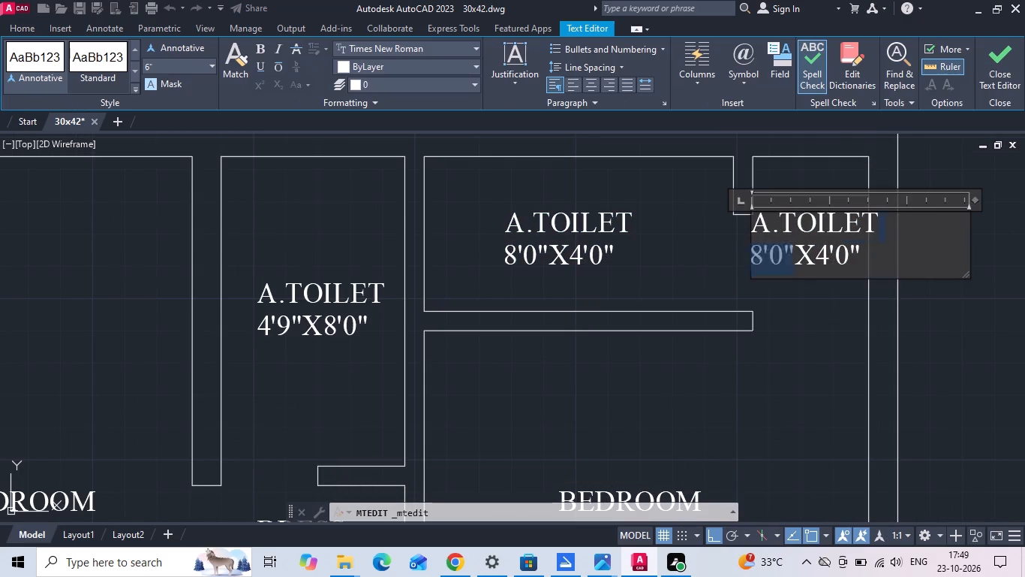
left_click_drag(787, 244, 741, 245)
key("BackSpace")
key("BackSpace")
key("BackSpace")
key("BackSpace")
key("BackSpace")
key("BackSpace")
key("BackSpace")
key("BackSpace")
key("BackSpace")
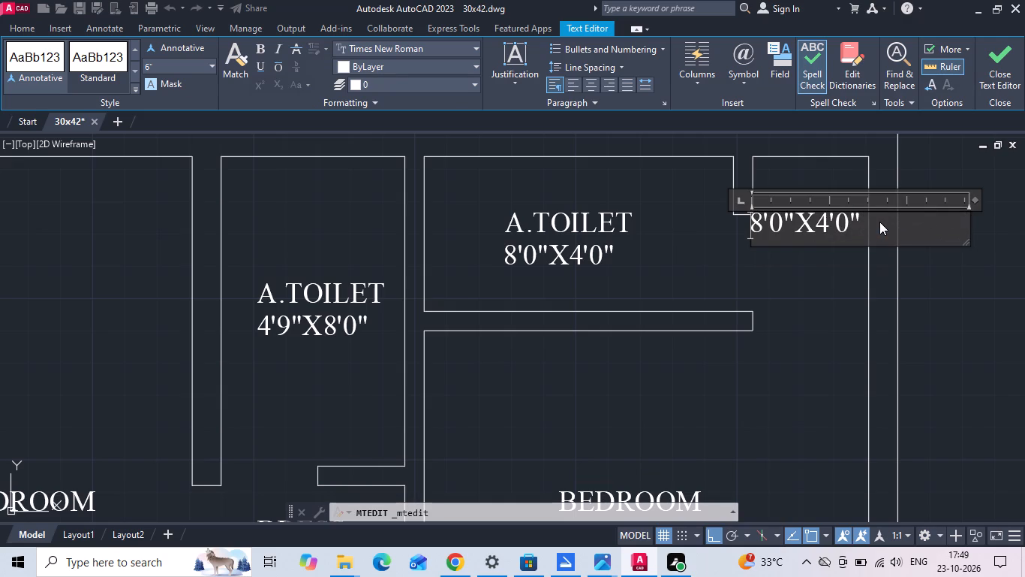
type("DRESS")
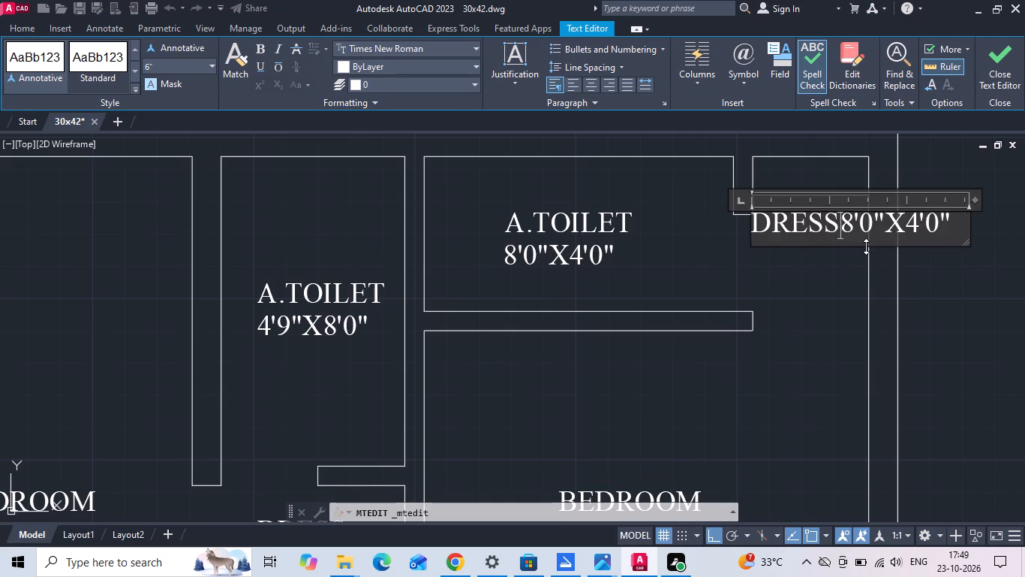
key("Return")
Set the size in the northeast DRESS label to 3'0"X4'6" and finish the text.
scroll(846, 294, "down", 2)
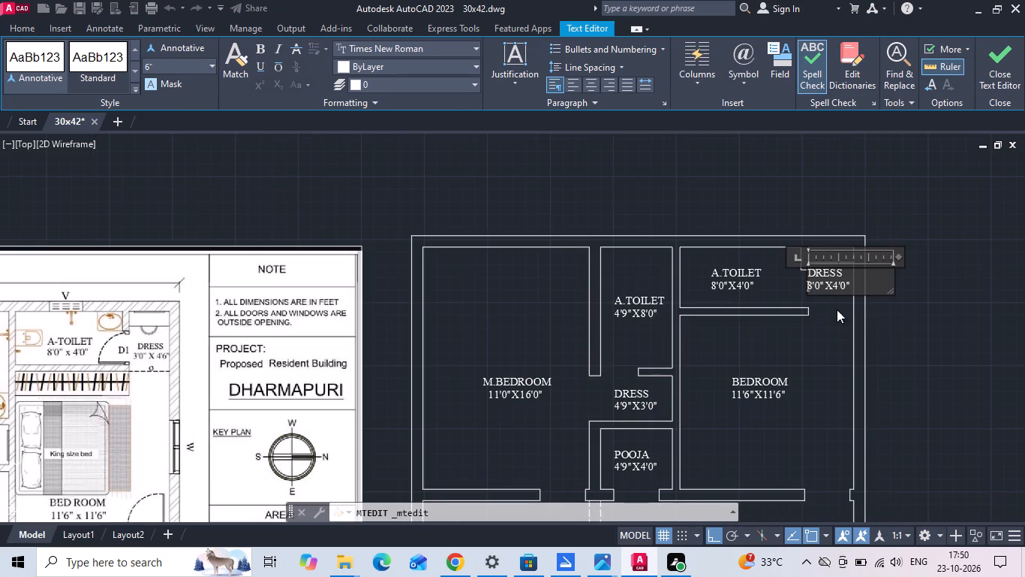
scroll(863, 291, "up", 2)
left_click(816, 278)
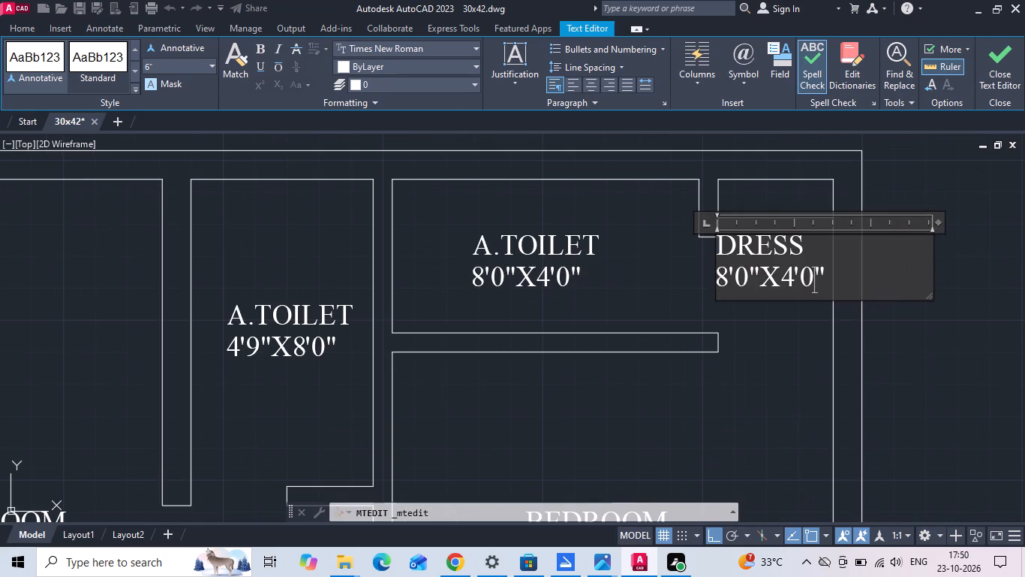
key("BackSpace")
key("6")
left_click(725, 285)
key("BackSpace")
key("3")
left_click(765, 325)
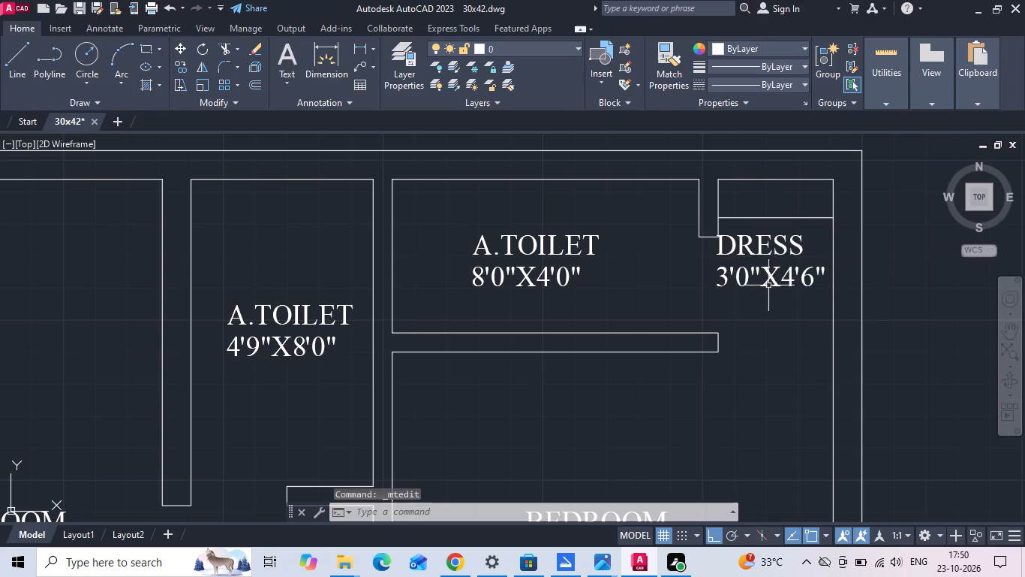
Move the 3'0"X4'6" DRESS label within the northeast dress area.
left_click(768, 273)
right_click(768, 273)
left_click(773, 267)
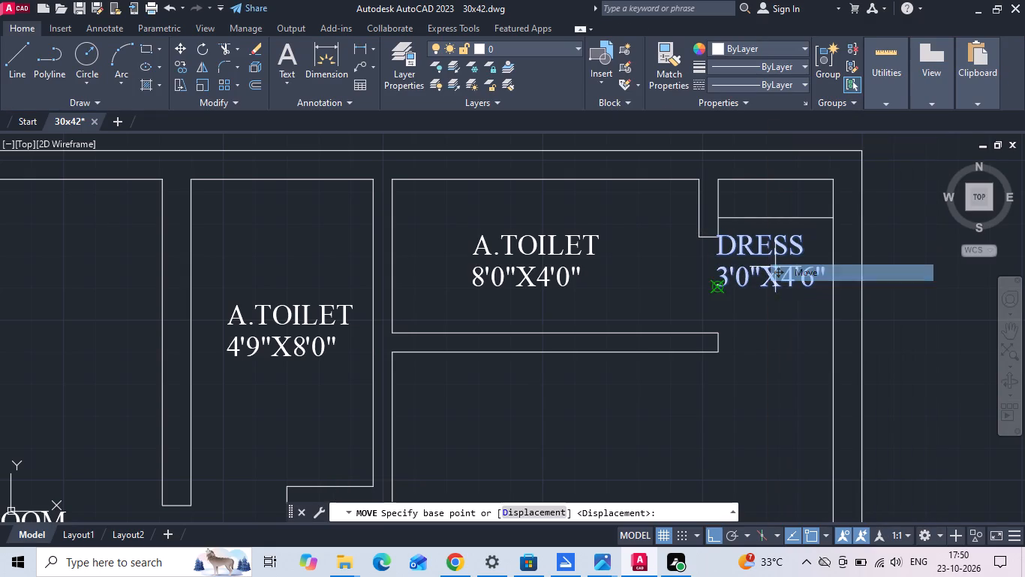
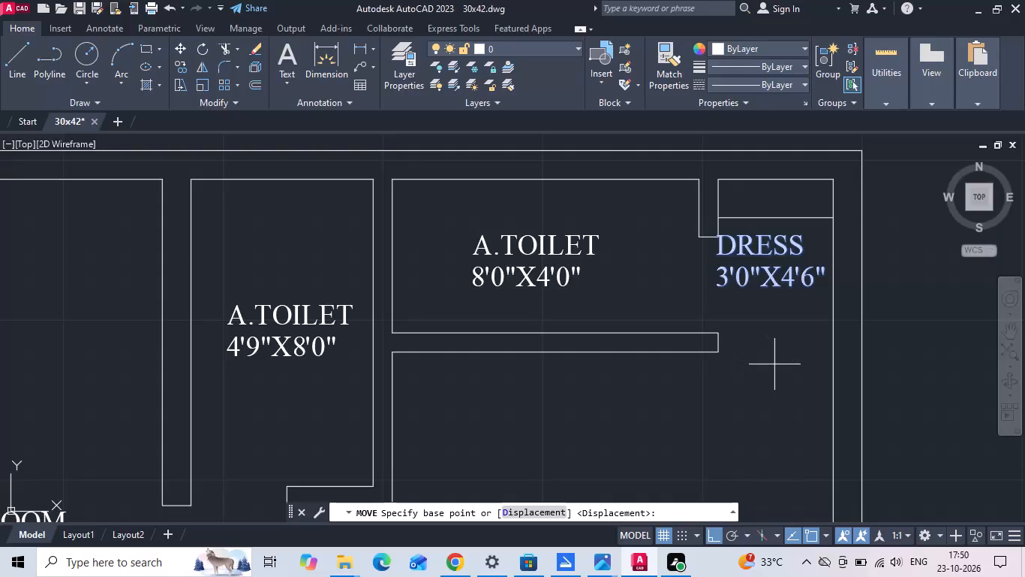
Shift the 3'0"X4'6" DRESS label slightly east within the northeast dress area.
left_click(754, 431)
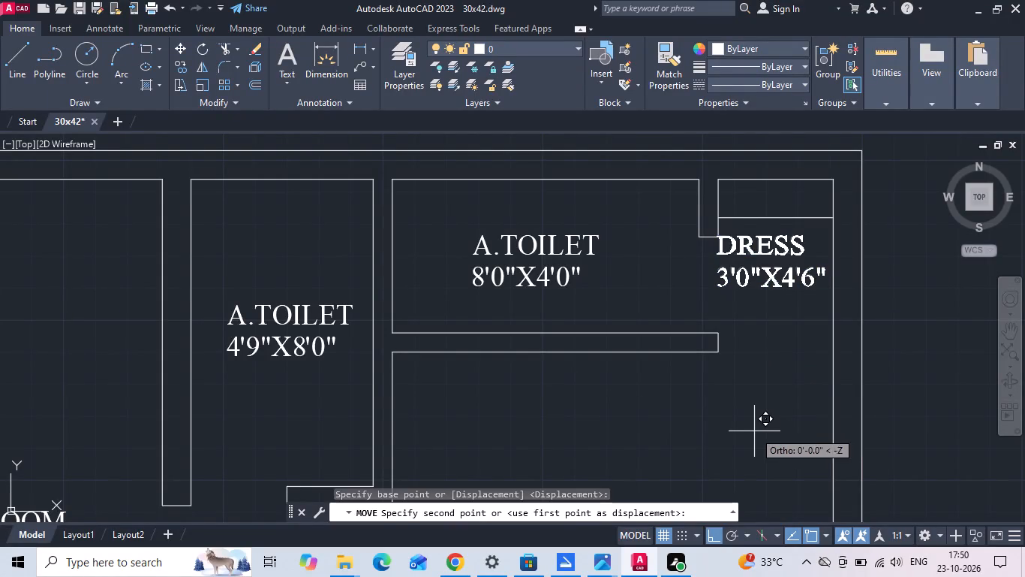
left_click(760, 431)
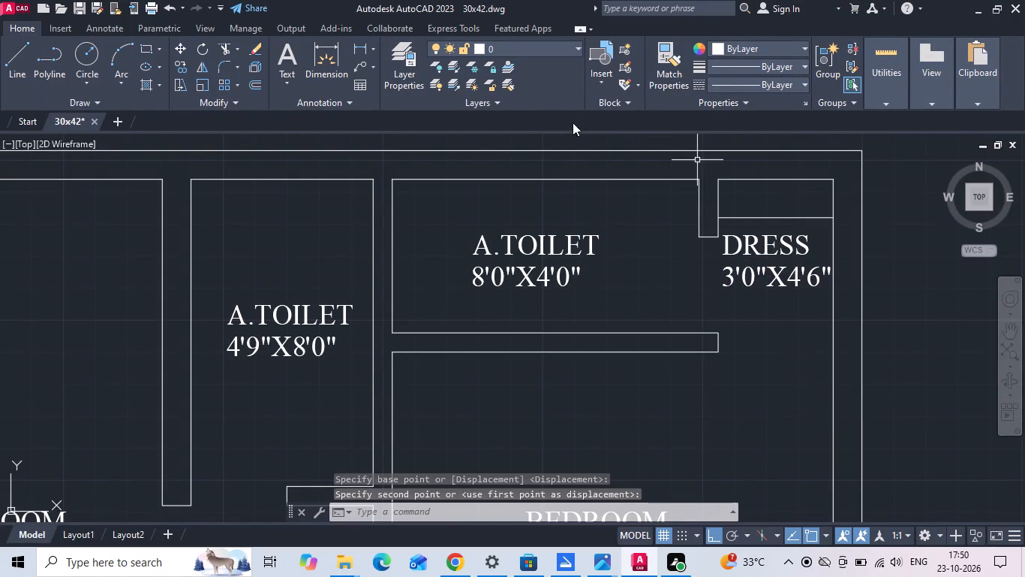
Erase the horizontal line crossing the northeast dress area just above the DRESS label.
left_click(358, 43)
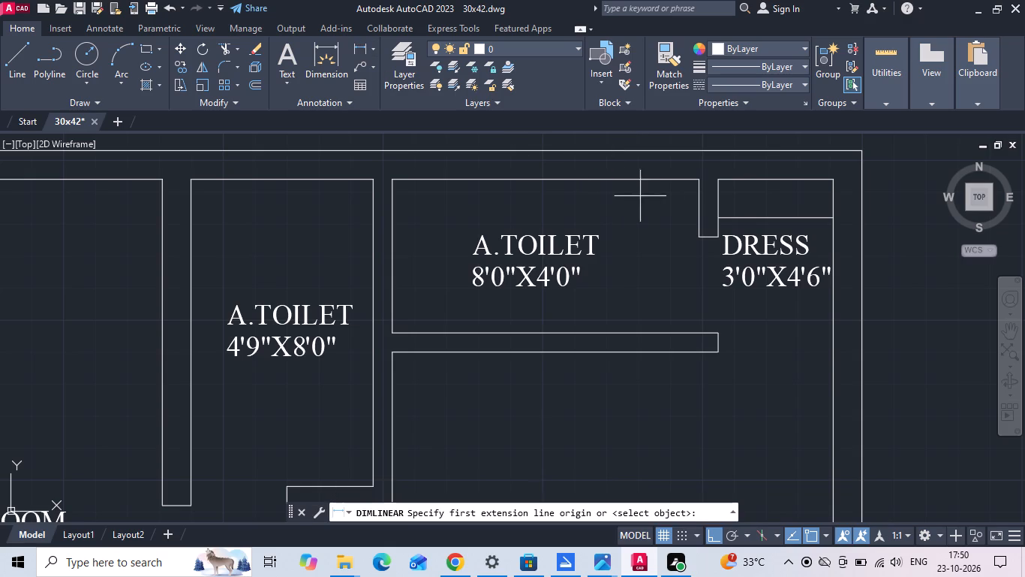
key("Escape")
left_click(761, 218)
right_click(747, 206)
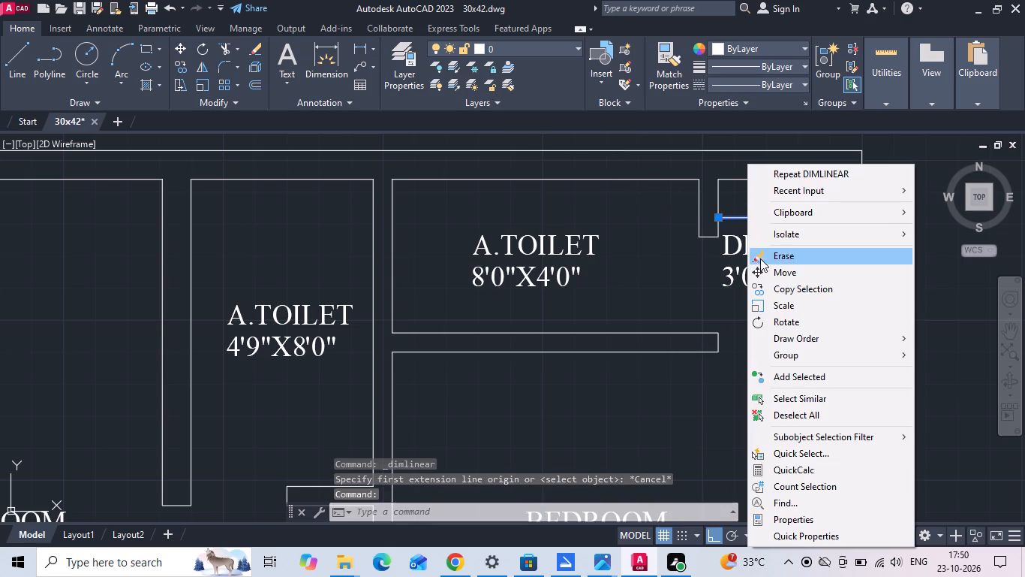
key("Escape")
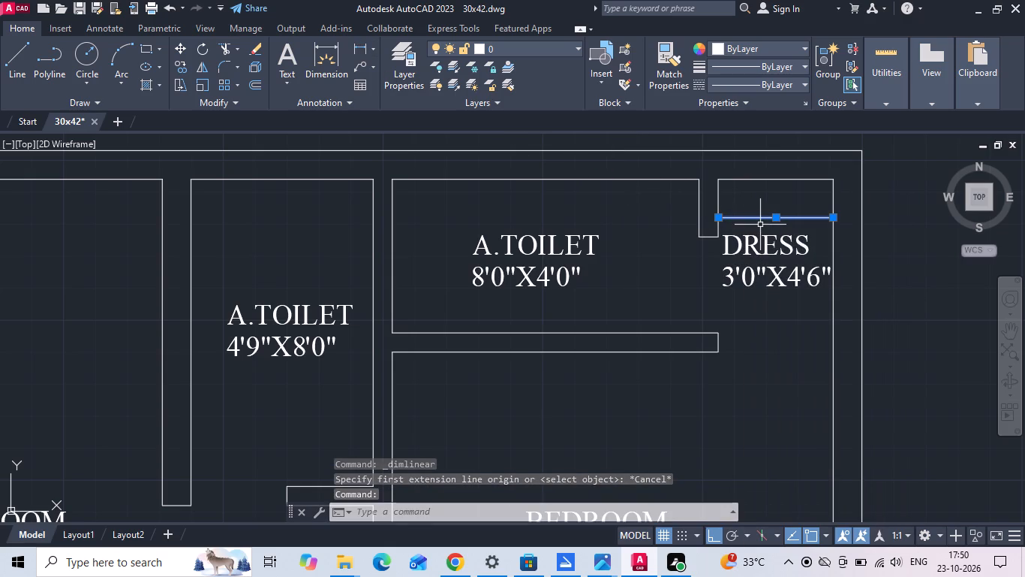
key("Delete")
Extend the end line of the short wall stub beside the dress area east to the inner east wall.
type("EX")
key("space")
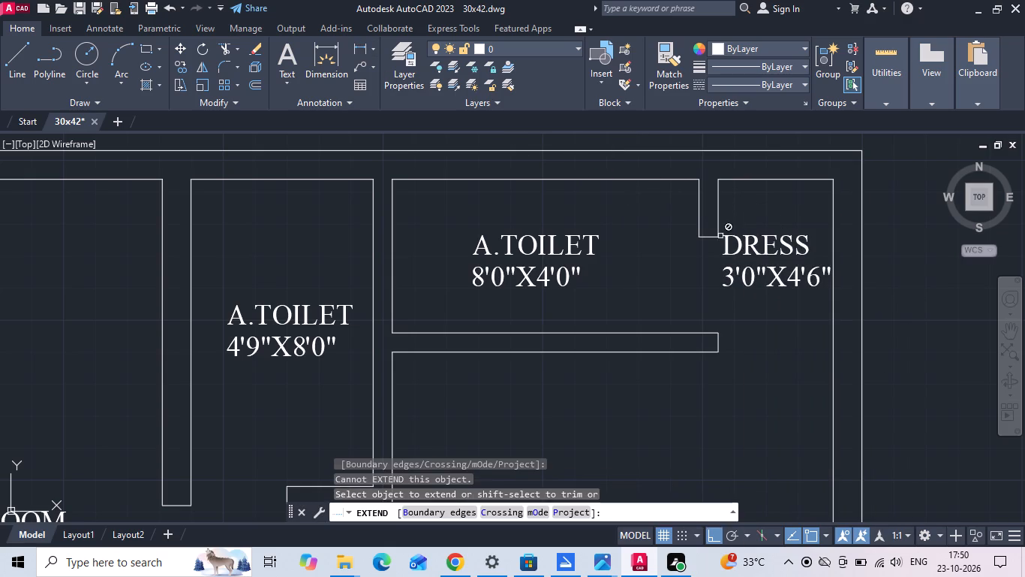
left_click_drag(710, 234, 711, 245)
left_click(710, 256)
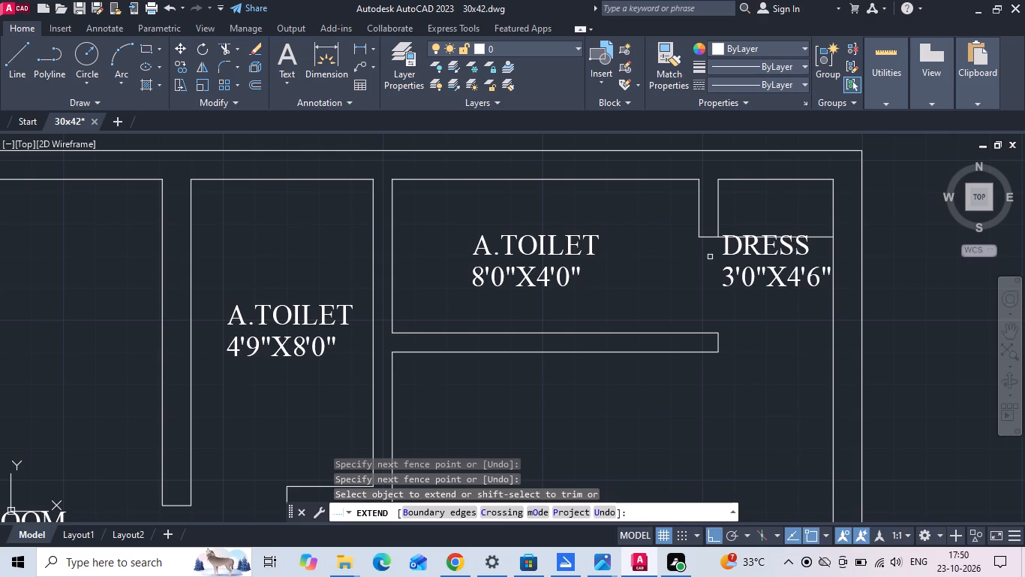
key("Escape")
Set the text height of the whole 3'0"X4'6" DRESS label to 5".
double_click(757, 247)
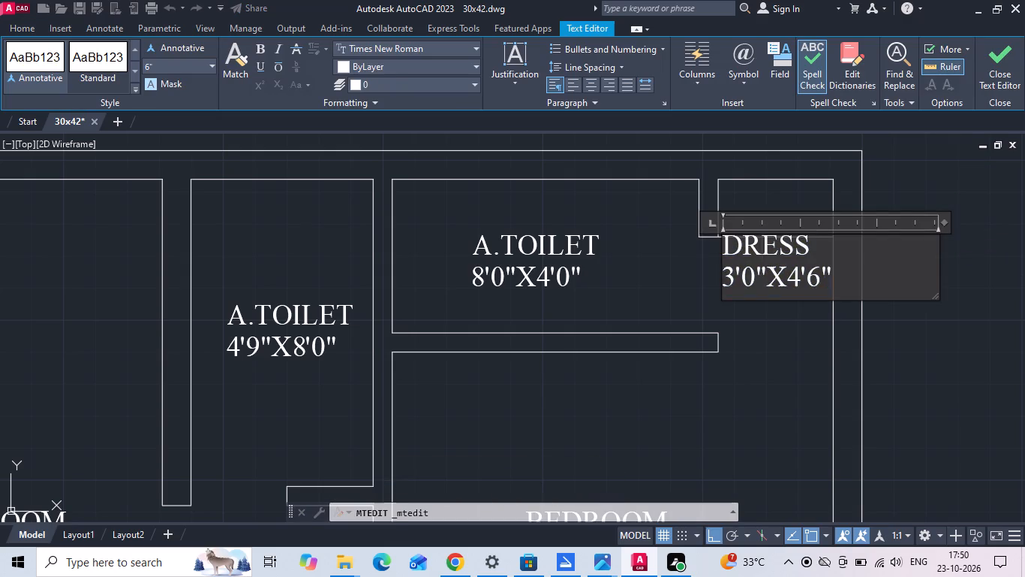
key("ctrl+a")
left_click(179, 70)
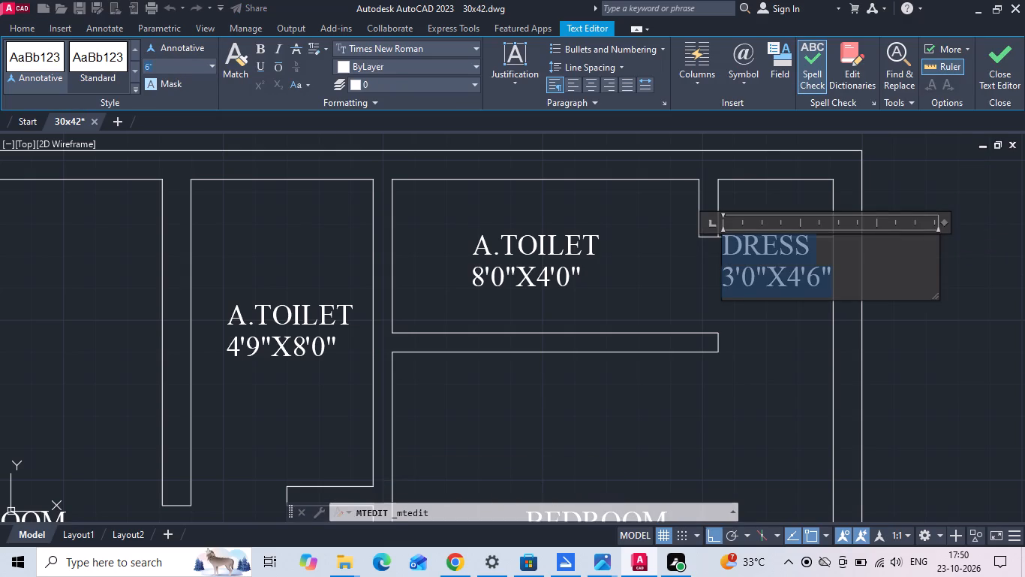
key("BackSpace")
type("5\"")
key("Return")
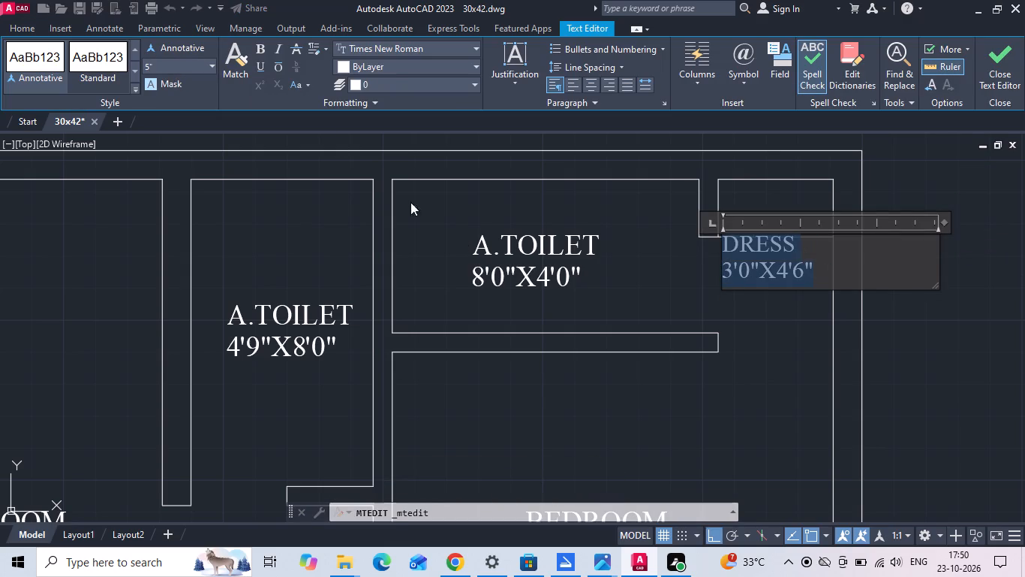
left_click(636, 292)
Move the 3'0"X4'6" DRESS label south, clear of the extended line, and about 3" east in the dress area.
left_click(757, 263)
right_click(757, 263)
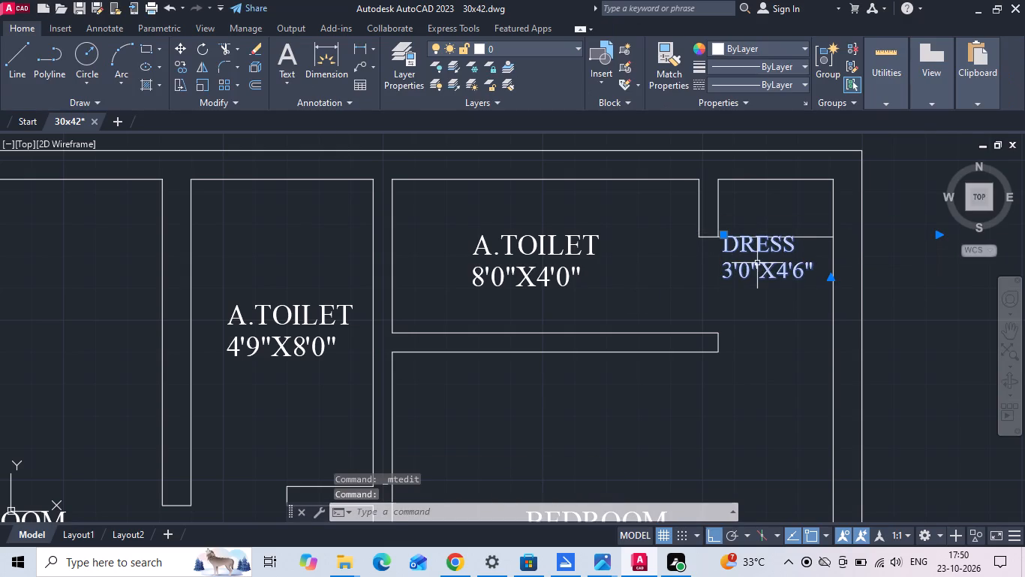
left_click(790, 274)
left_click(774, 417)
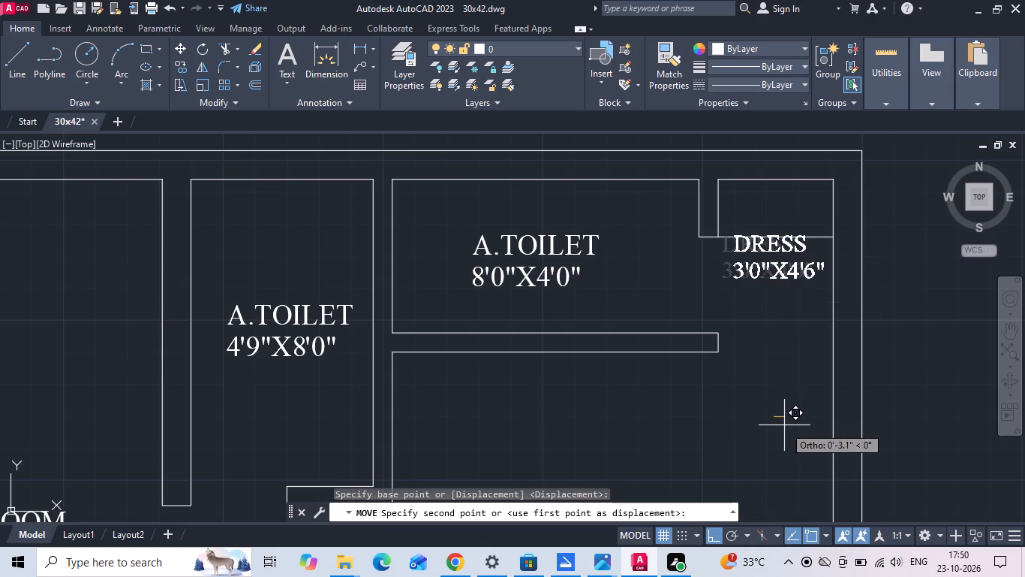
left_click(788, 438)
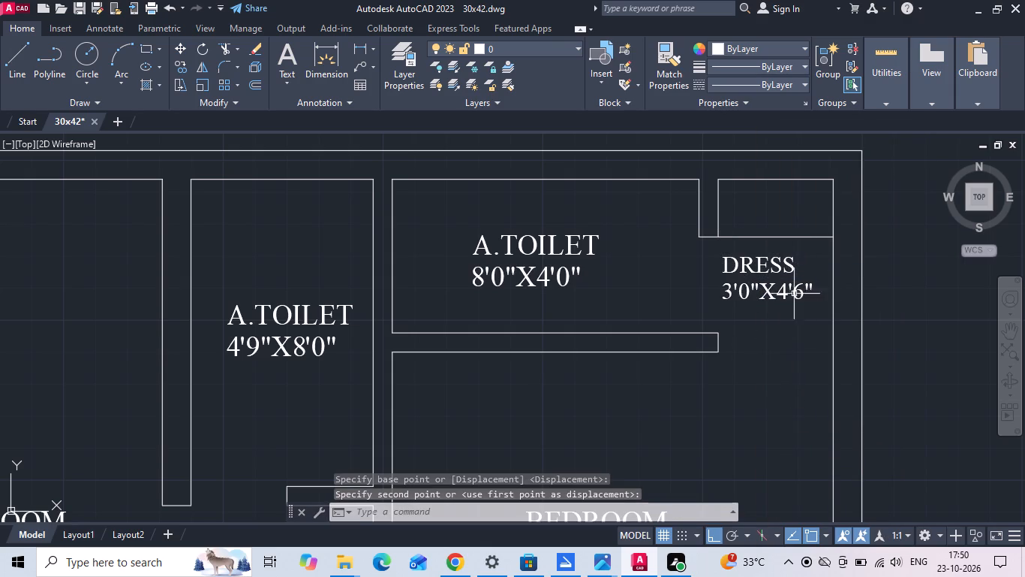
left_click(798, 279)
left_click(714, 311)
right_click(714, 311)
left_click(753, 279)
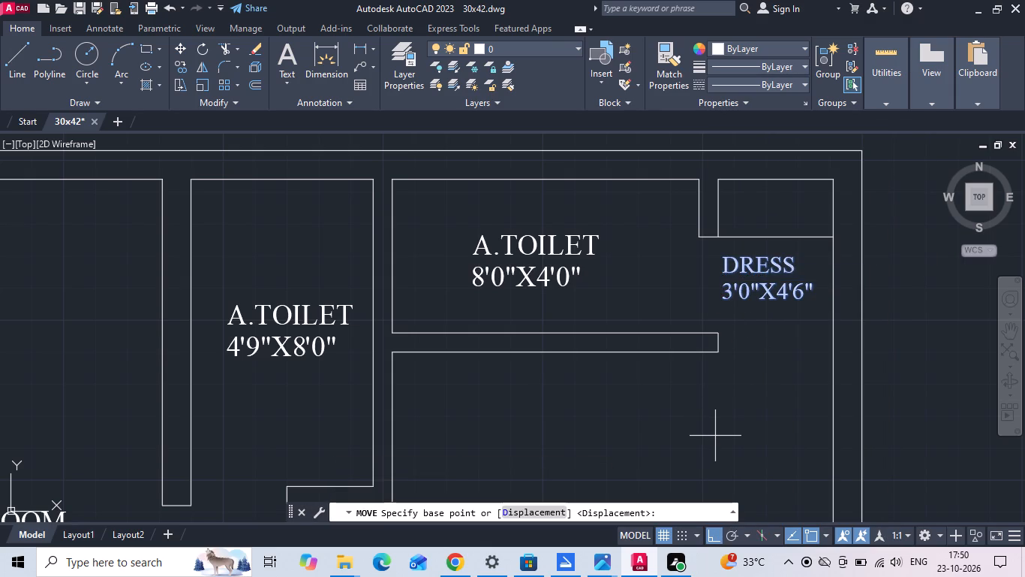
left_click(717, 436)
left_click(729, 436)
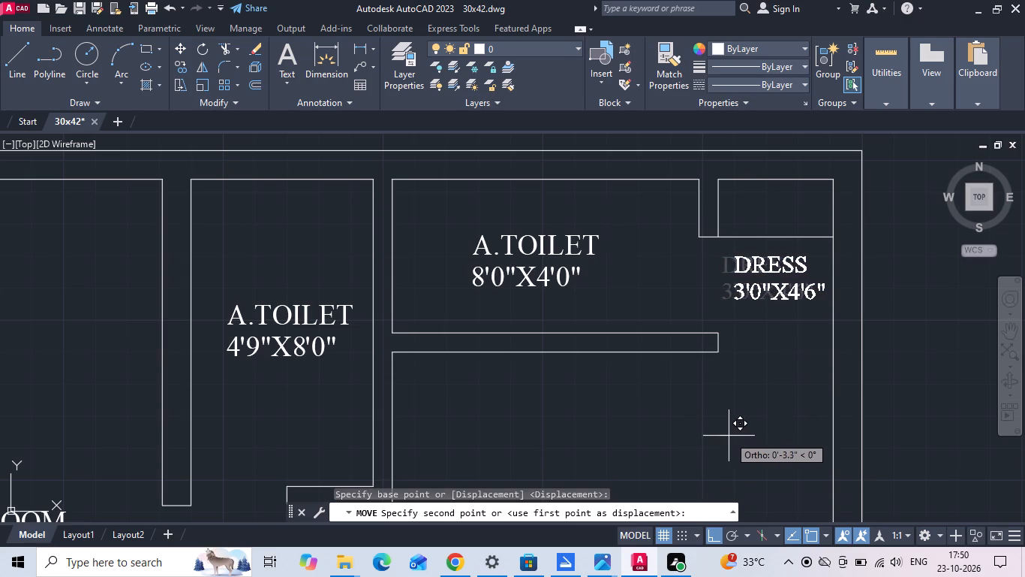
Match the 8'0"X4'0" and 4'9"X8'0" A.TOILET labels to the properties of the northeast DRESS label.
left_click(670, 72)
left_click(757, 261)
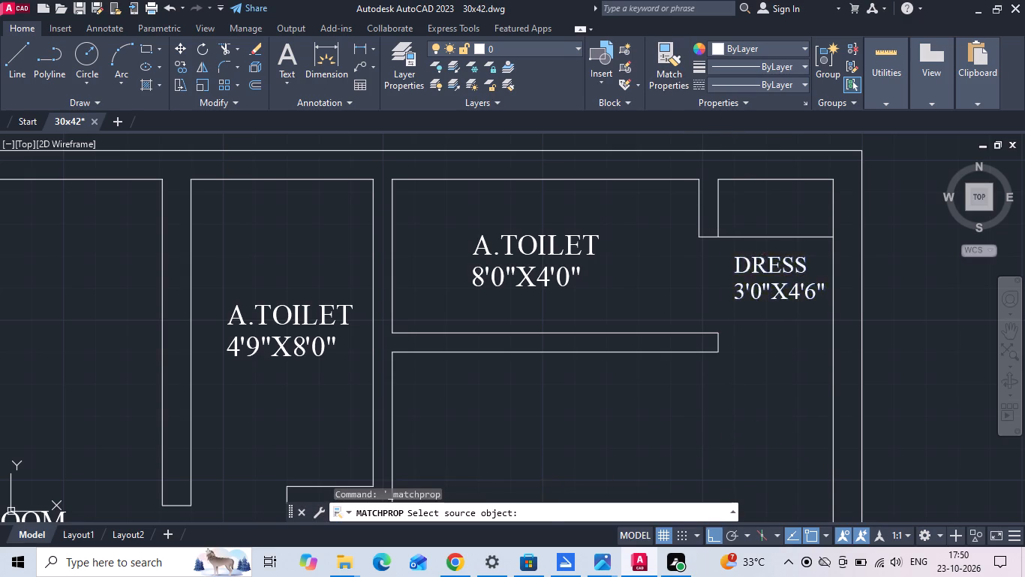
left_click_drag(648, 210, 502, 276)
left_click(452, 282)
left_click_drag(334, 286, 281, 358)
left_click(277, 359)
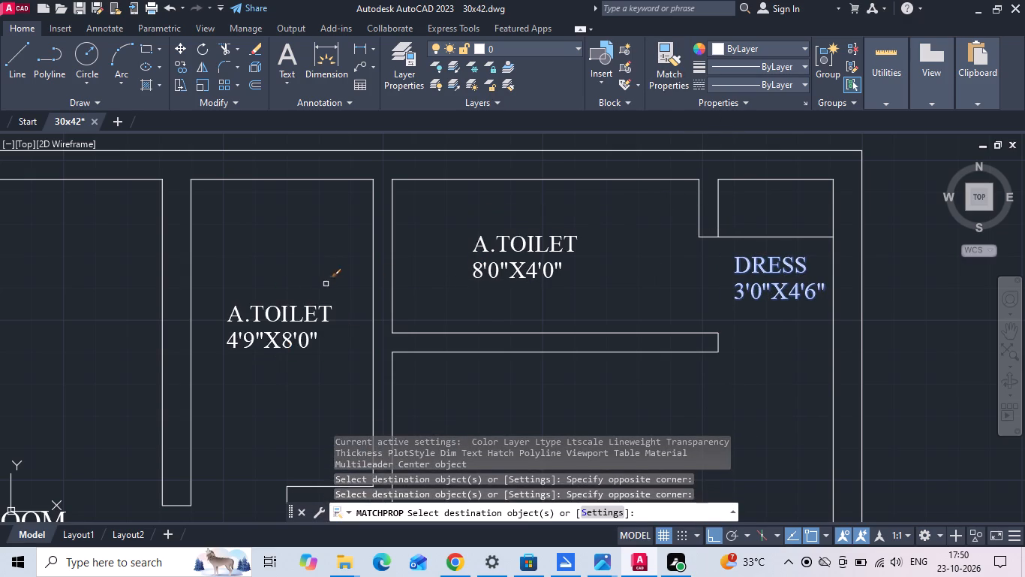
Apply the same matched properties to the 4'9"X3'0" DRESS and 4'9"X4'0" POOJA labels.
middle_click_drag(284, 316, 707, 153)
left_click_drag(734, 383, 727, 394)
left_click(691, 412)
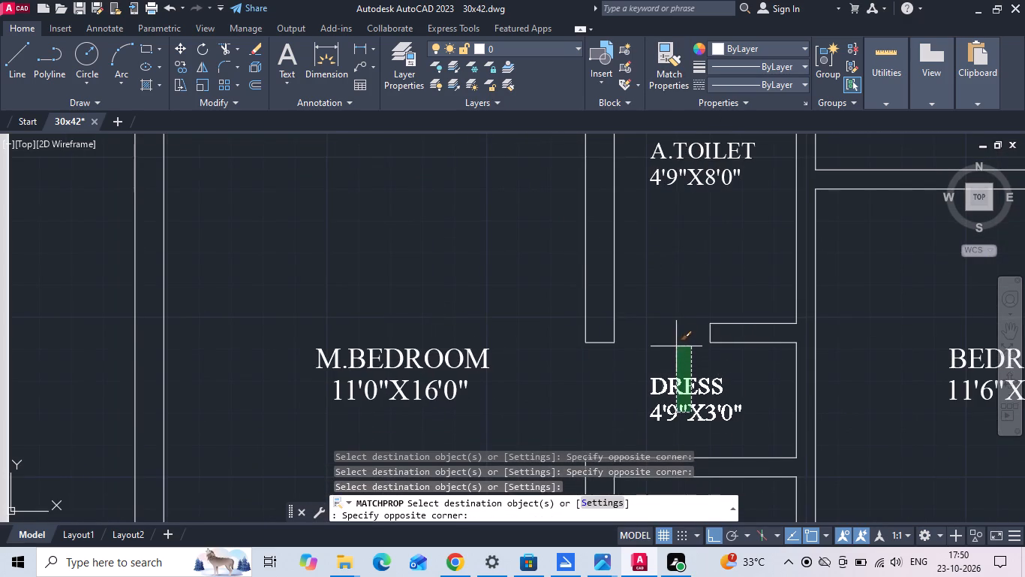
middle_click_drag(676, 343, 676, 189)
left_click(676, 185)
left_click_drag(705, 385, 693, 400)
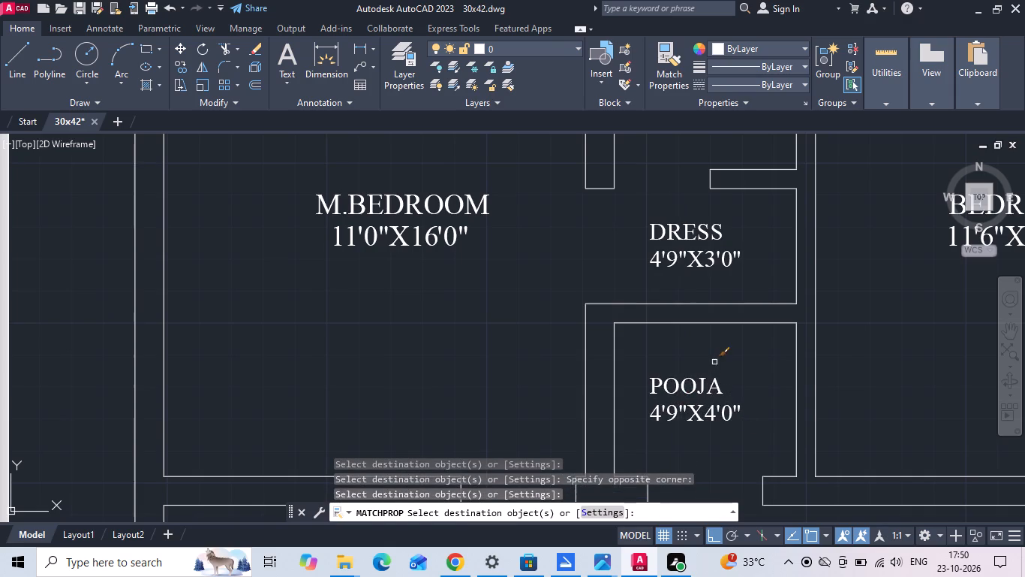
left_click_drag(717, 361, 693, 407)
left_click(673, 420)
key("Escape")
Copy the 11'0"X7'3" DINING label straight south into the kitchen area.
scroll(710, 367, "down", 2)
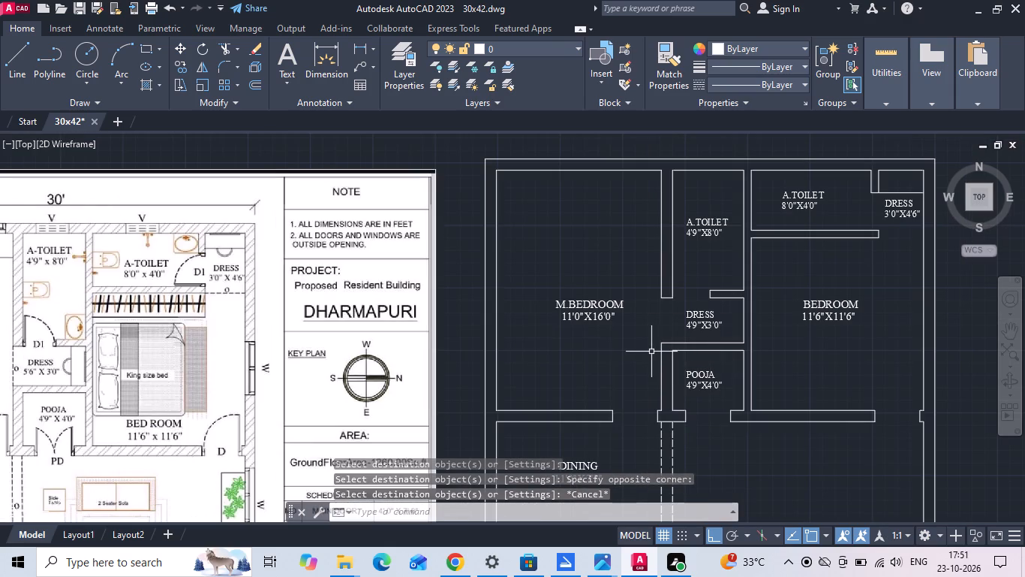
middle_click_drag(643, 388, 685, 313)
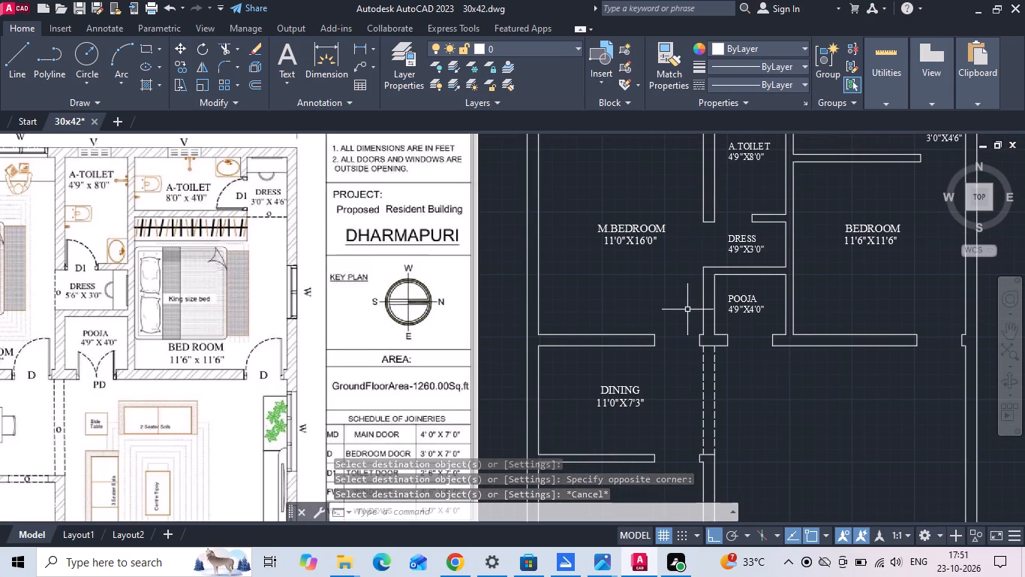
scroll(725, 233, "down", 1)
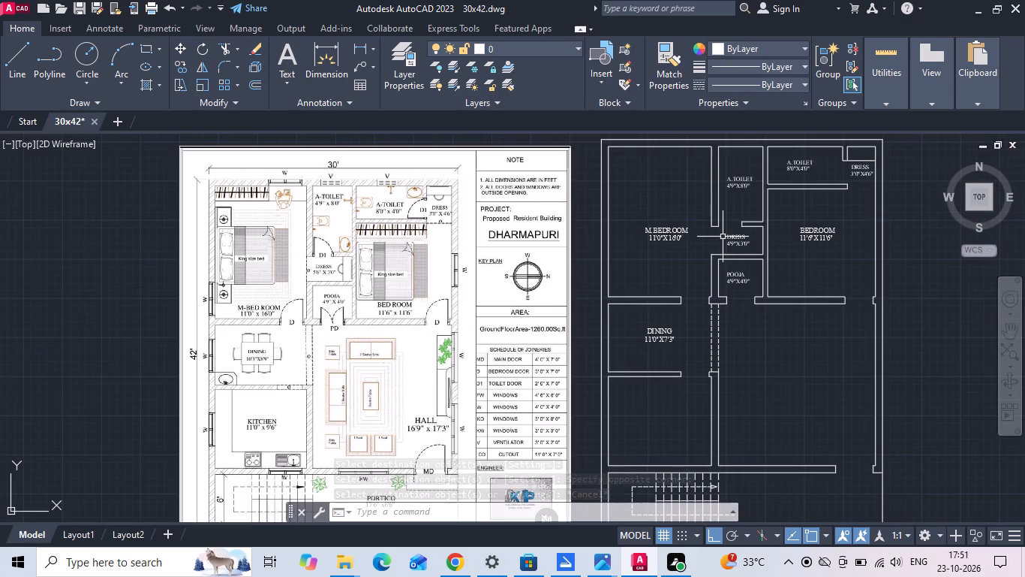
scroll(661, 365, "up", 1)
left_click(668, 323)
right_click(667, 322)
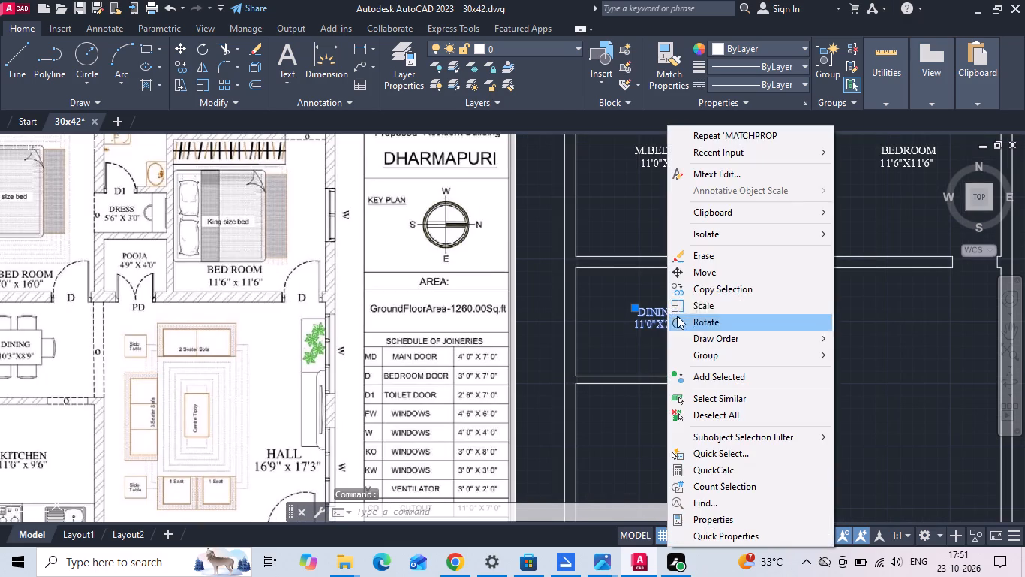
left_click(702, 292)
middle_click_drag(696, 348, 732, 255)
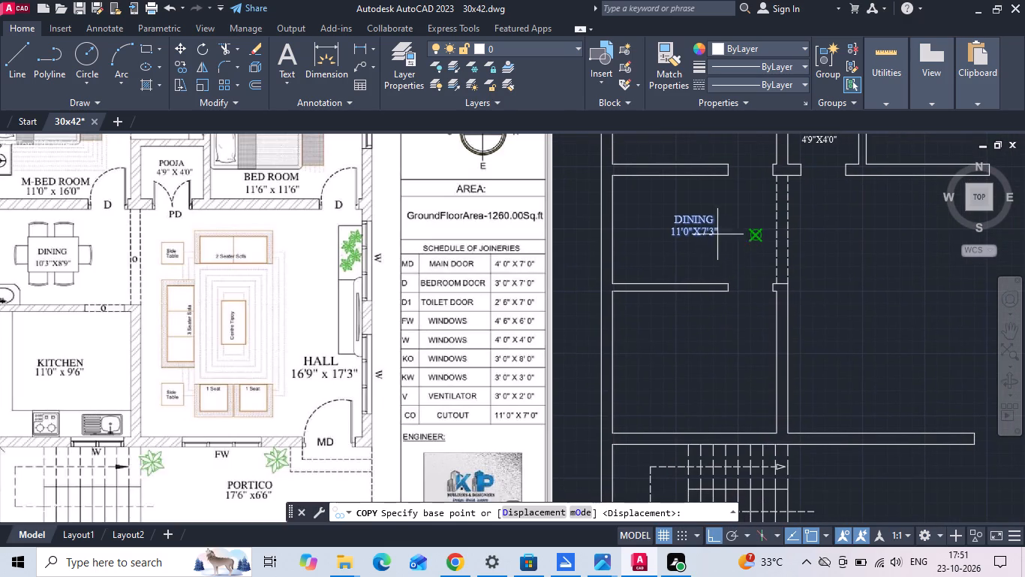
left_click_drag(714, 231, 710, 247)
left_click(700, 374)
key("Escape")
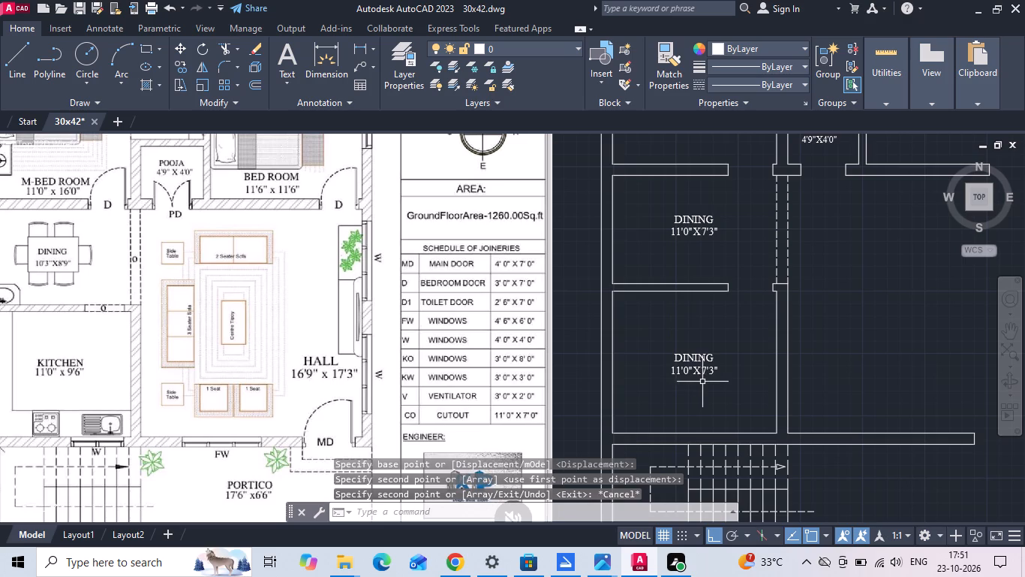
Set the size in the copied label in the kitchen to 11'0"X9'6".
scroll(703, 382, "up", 3)
double_click(702, 348)
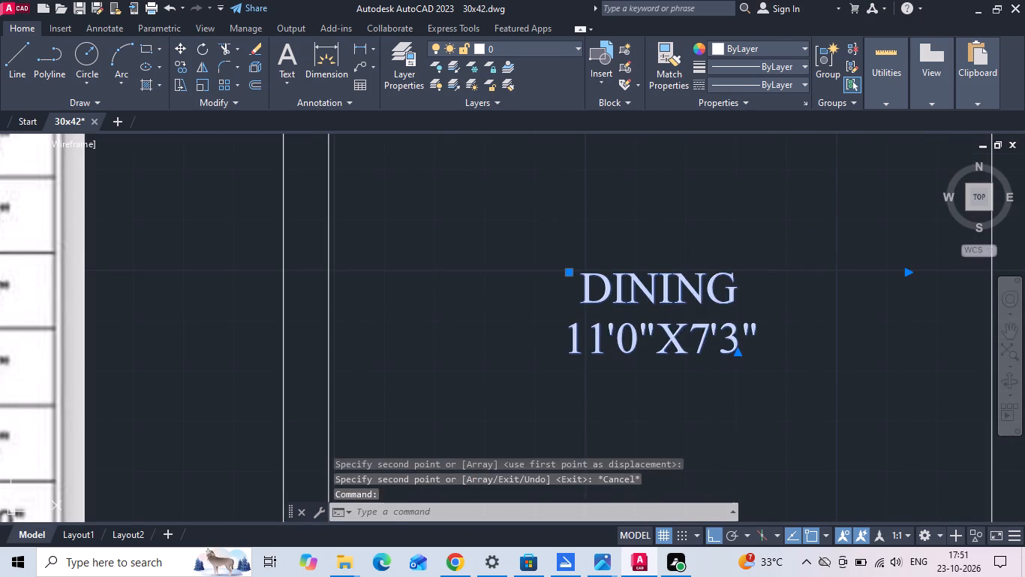
key("BackSpace")
key("9")
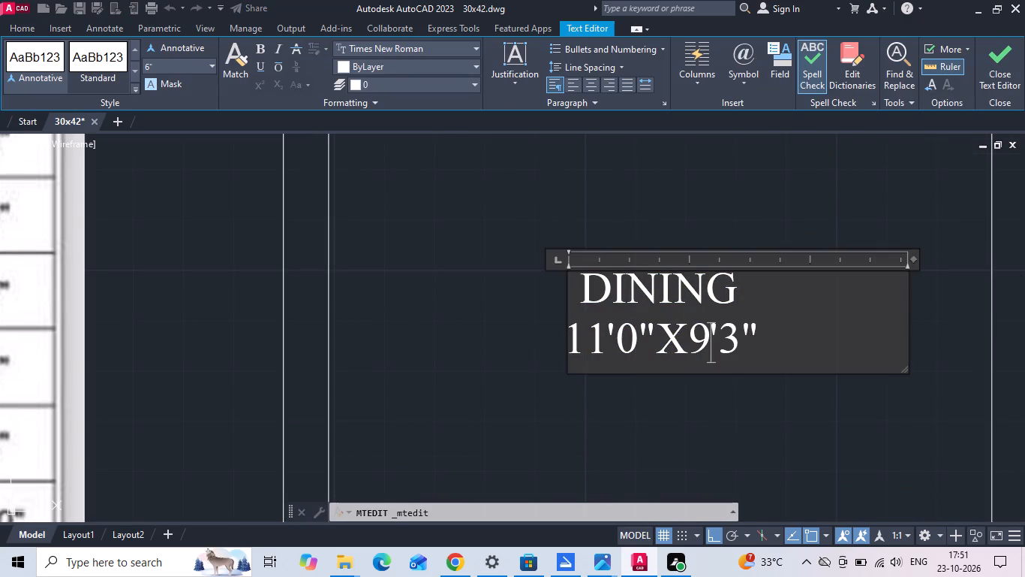
left_click(739, 348)
key("BackSpace")
key("6")
Replace the name DINING with KITCHEN on its own line in the 11'0"X9'6" label and finish the text.
left_click_drag(738, 299, 528, 325)
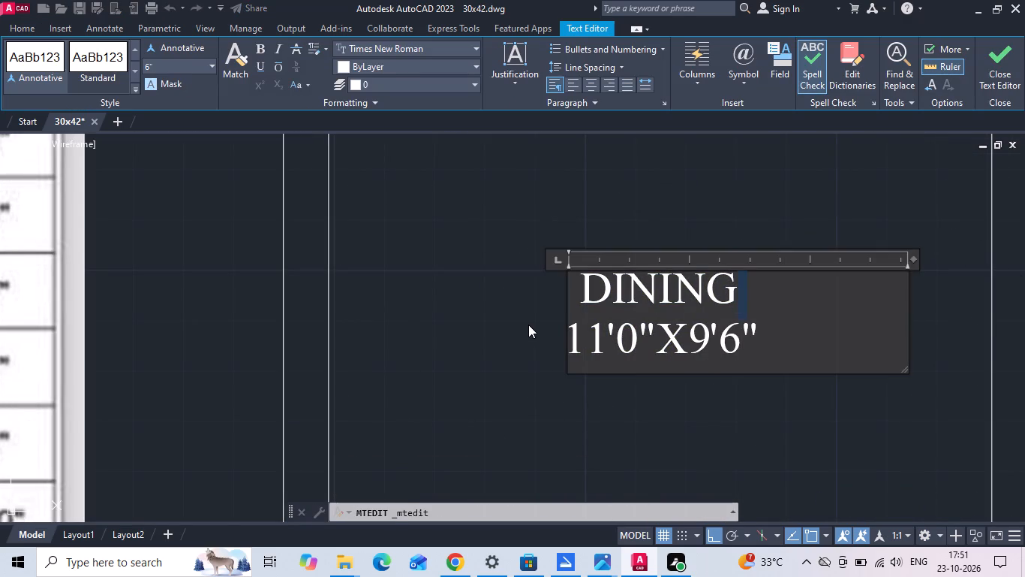
key("BackSpace")
key("BackSpace")
key("BackSpace")
key("BackSpace")
key("BackSpace")
key("BackSpace")
key("BackSpace")
key("BackSpace")
key("BackSpace")
key("BackSpace")
key("BackSpace")
key("BackSpace")
key("BackSpace")
key("BackSpace")
key("BackSpace")
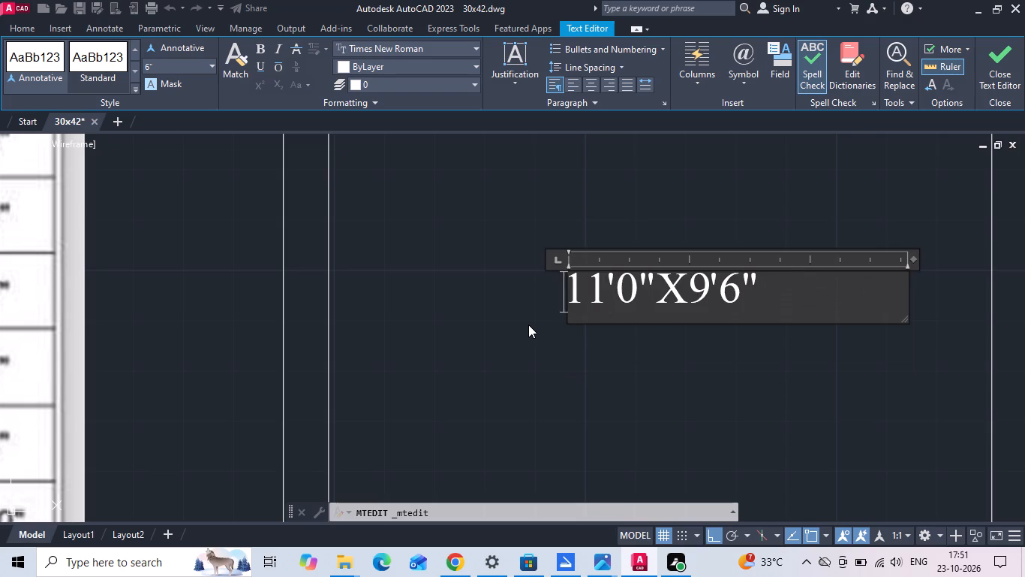
type("KITCHEN")
key("Return")
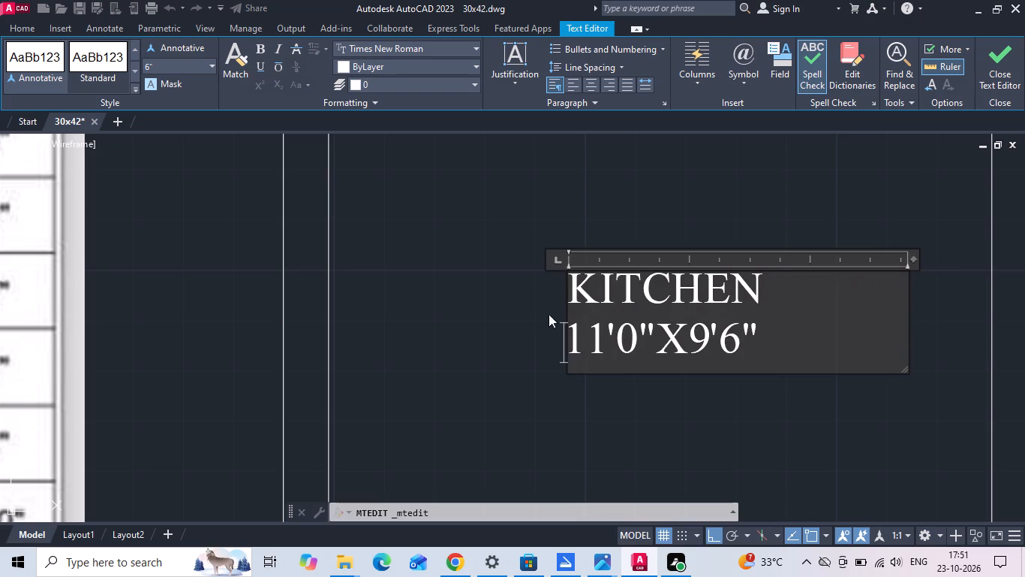
left_click(539, 207)
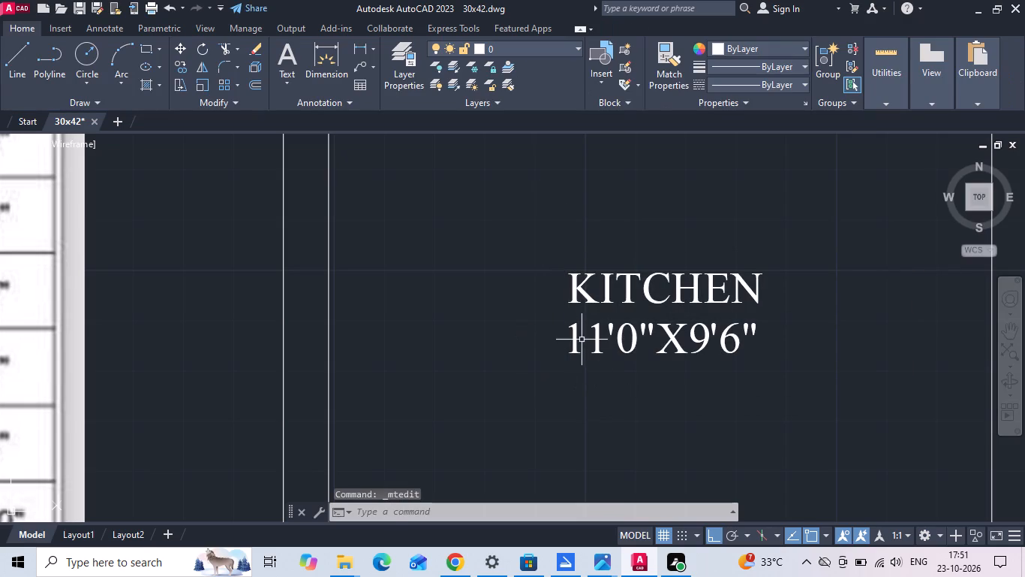
Copy the 11'0"X9'6" KITCHEN label straight east into the hall area.
scroll(582, 339, "down", 3)
left_click(611, 325)
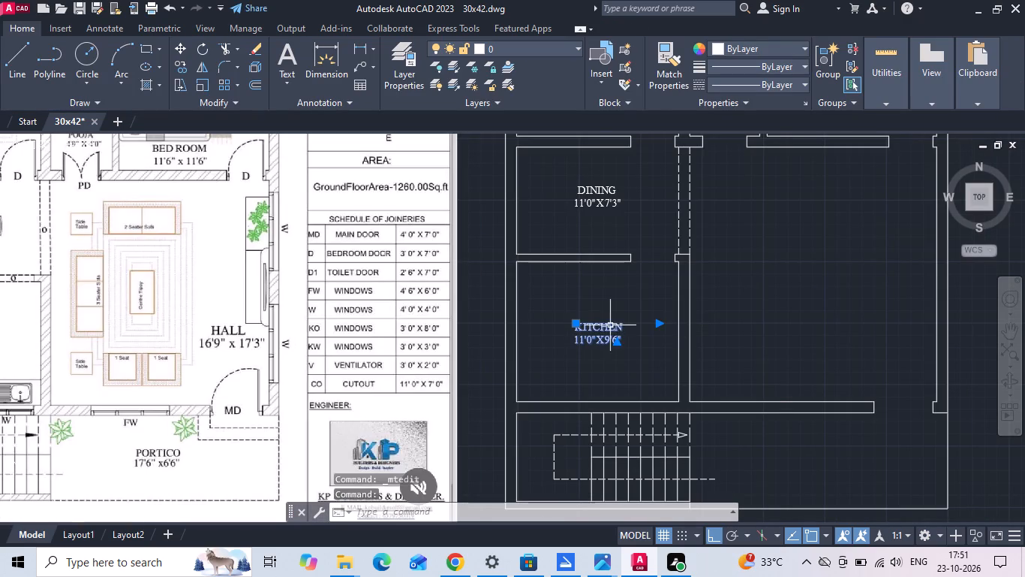
right_click(610, 325)
left_click(649, 287)
left_click_drag(620, 328, 649, 331)
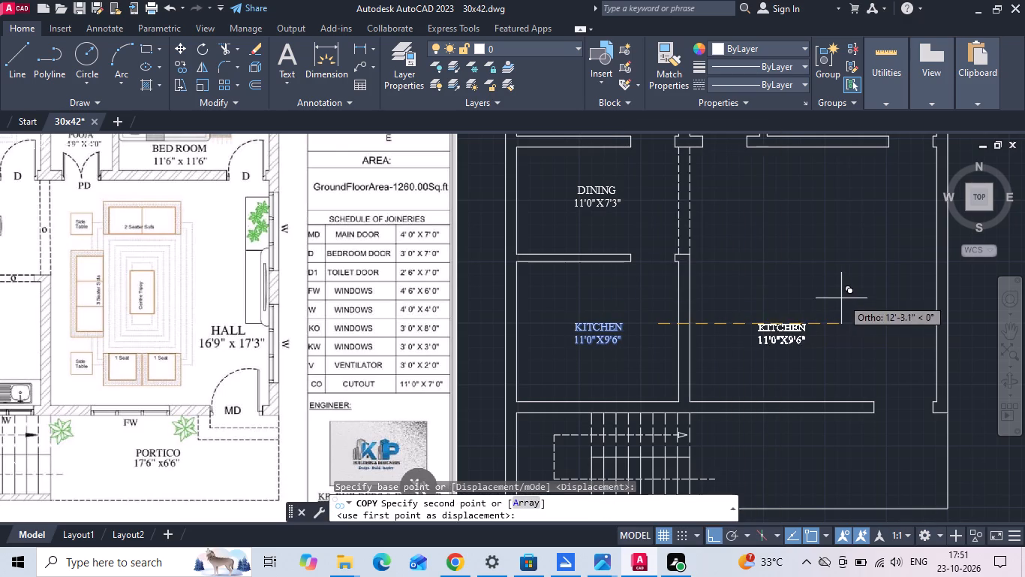
left_click(873, 285)
key("Escape")
Move the copied 11'0"X9'6" KITCHEN label straight north within the hall area.
left_click(799, 345)
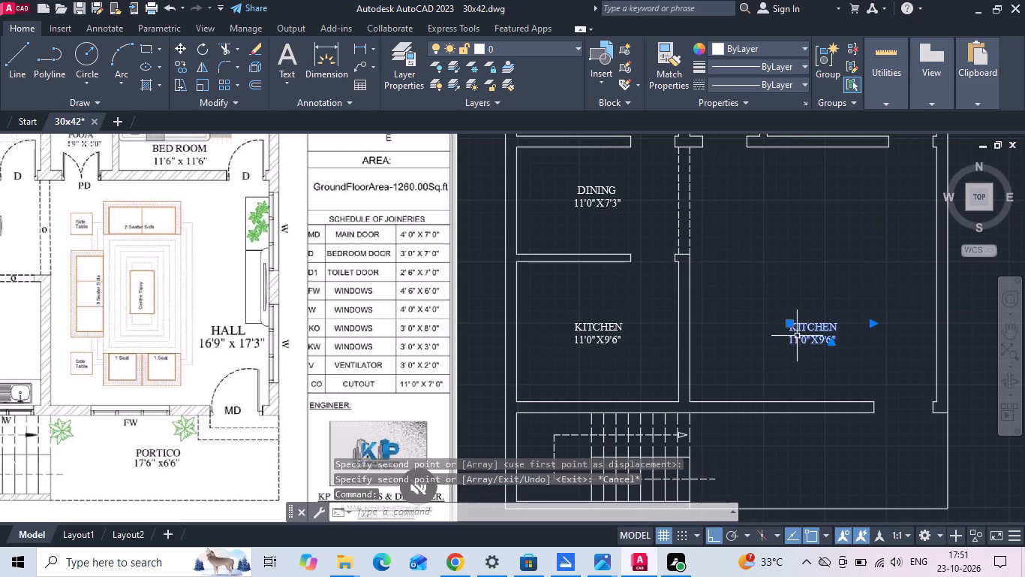
right_click(792, 319)
left_click(812, 280)
left_click_drag(814, 337, 814, 323)
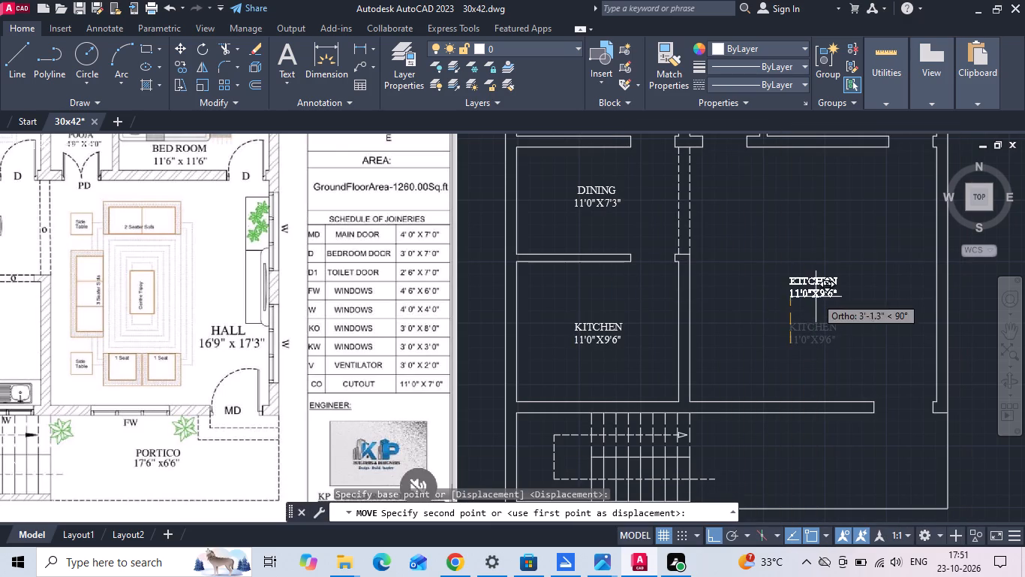
left_click(812, 282)
middle_click(820, 290)
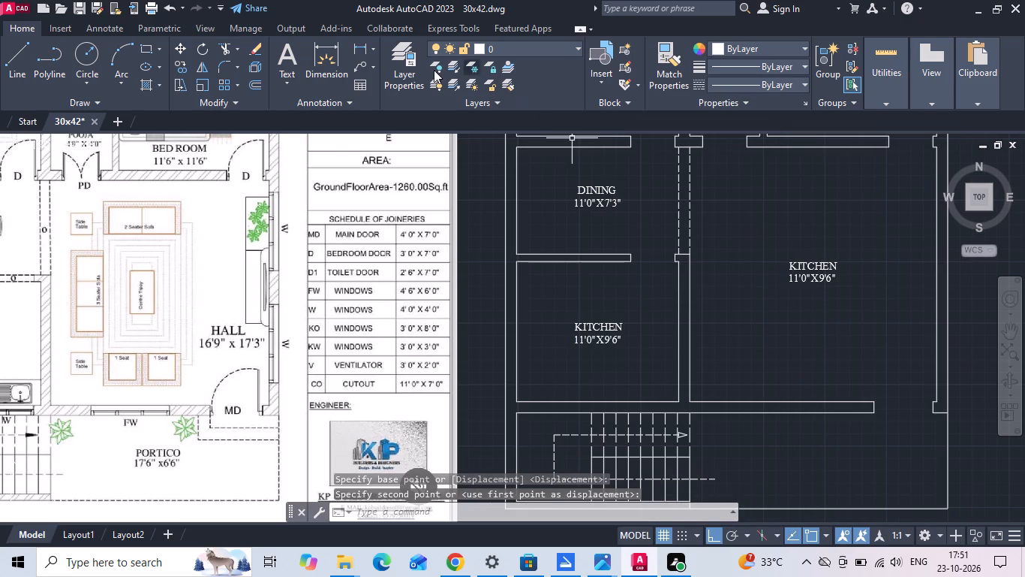
Measure the hall's inside length and width between wall faces with linear dimensions, without placing them.
left_click(365, 47)
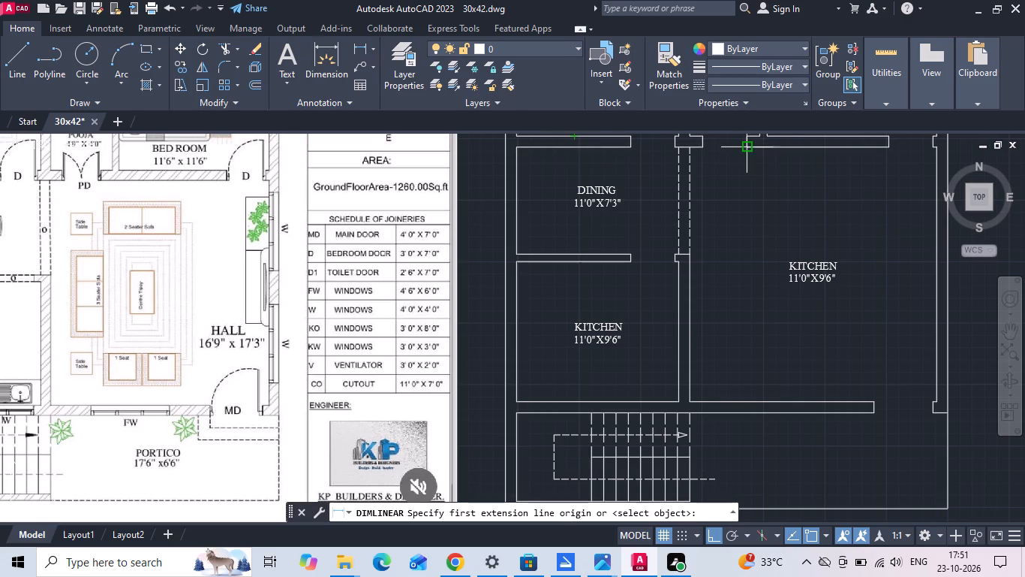
left_click(747, 147)
left_click(751, 402)
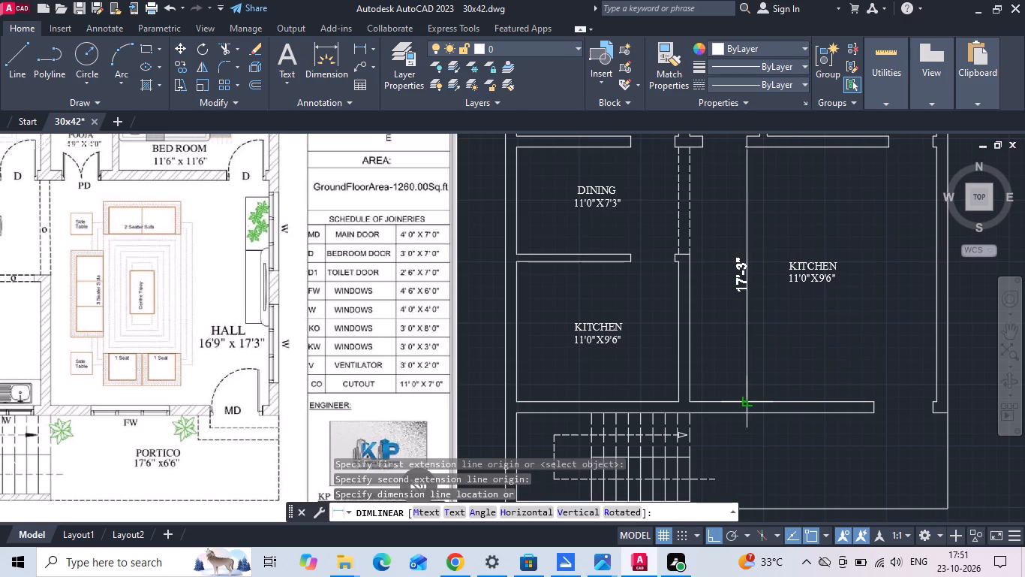
key("Escape")
key("space")
left_click(689, 357)
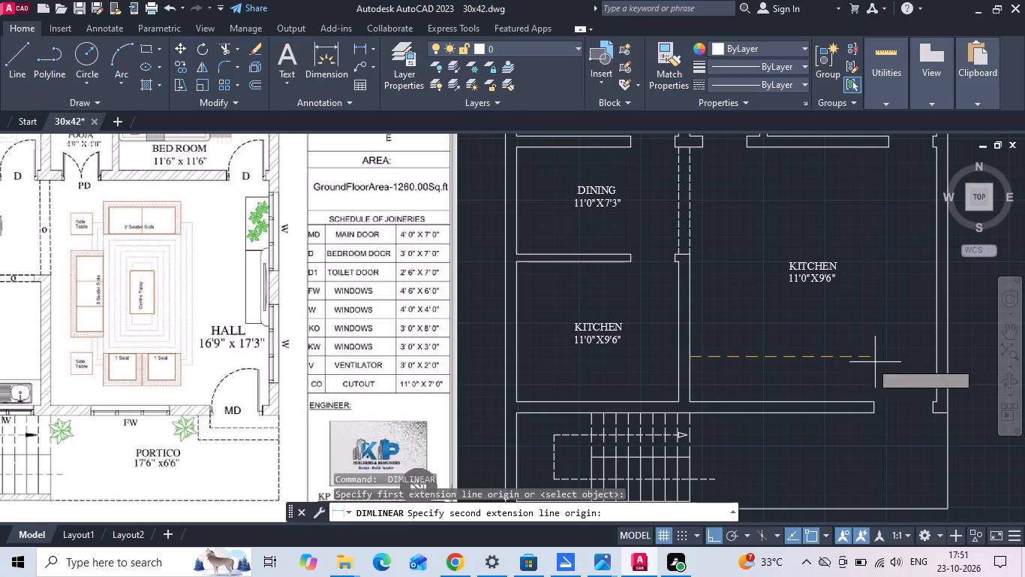
left_click(939, 357)
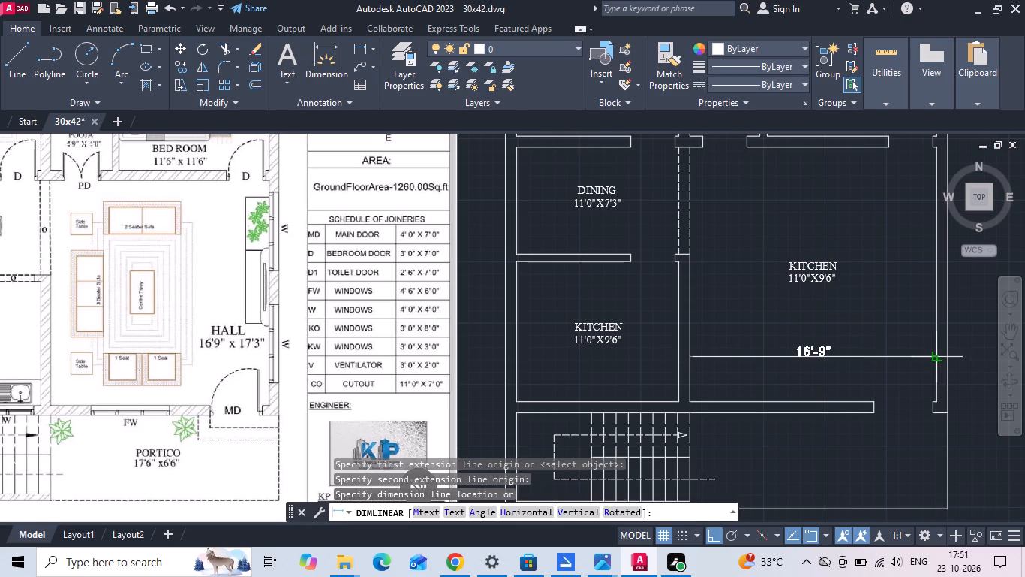
key("Escape")
Set the size in the copied label in the hall to 16'9"X17'3".
scroll(834, 268, "up", 1)
double_click(814, 288)
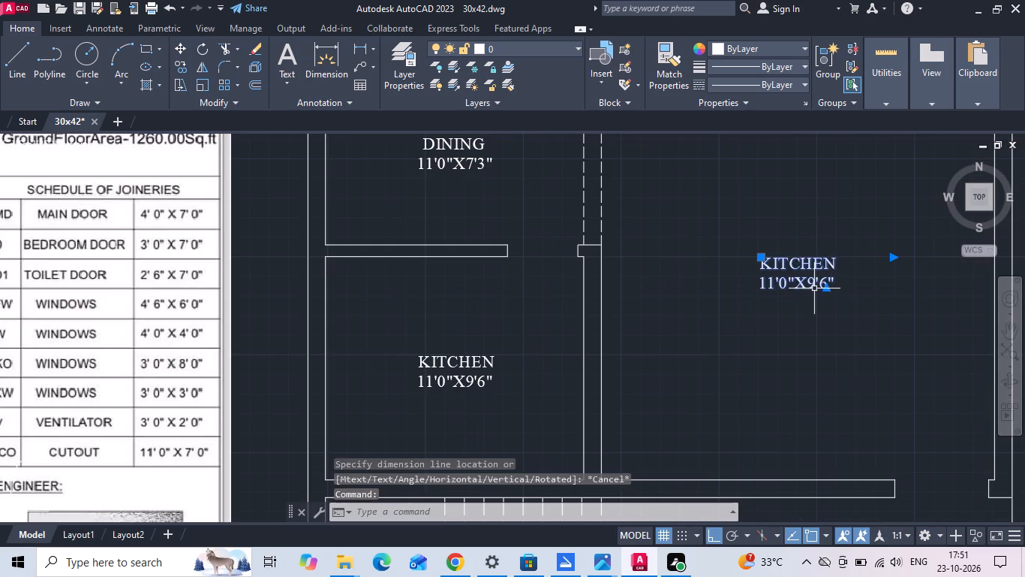
scroll(839, 323, "down", 1)
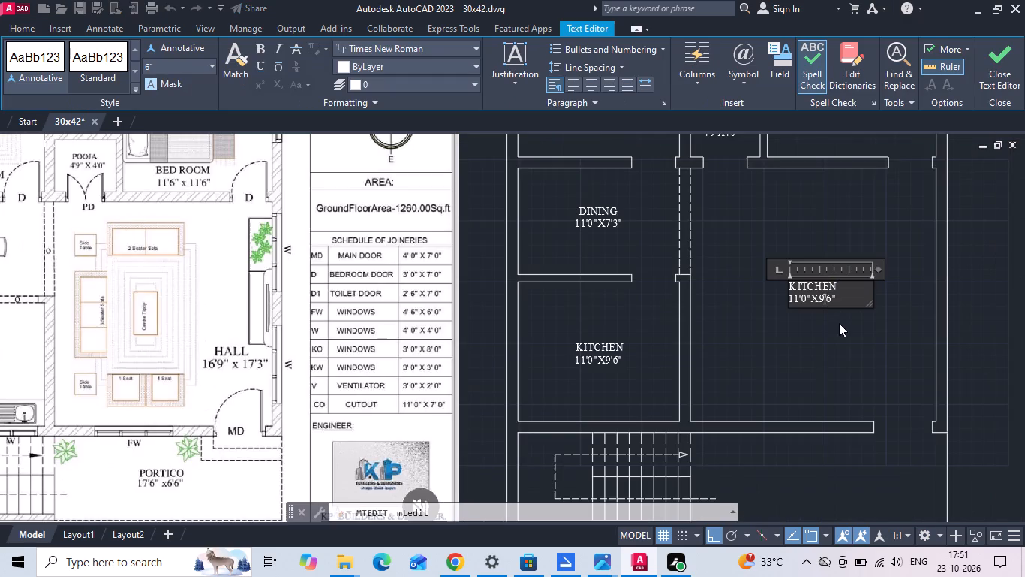
scroll(829, 277, "up", 3)
key("BackSpace")
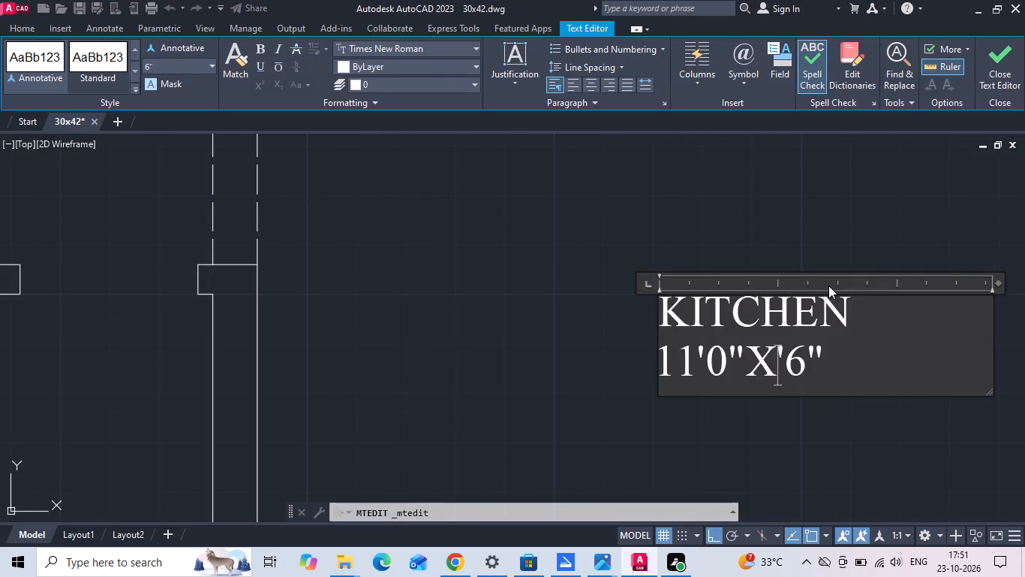
type("17")
left_click(847, 364)
key("BackSpace")
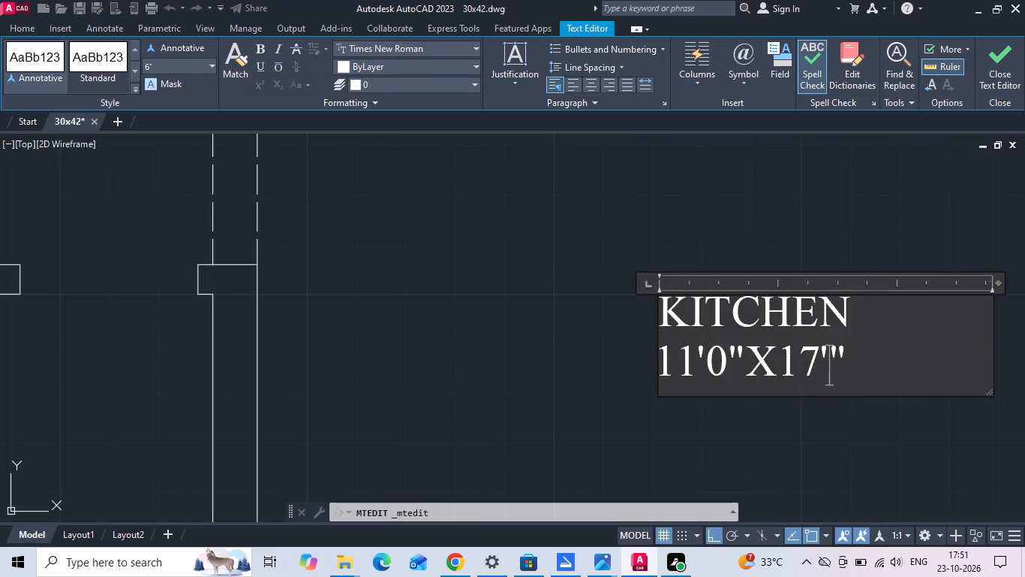
key("3")
scroll(846, 361, "down", 4)
scroll(817, 365, "up", 1)
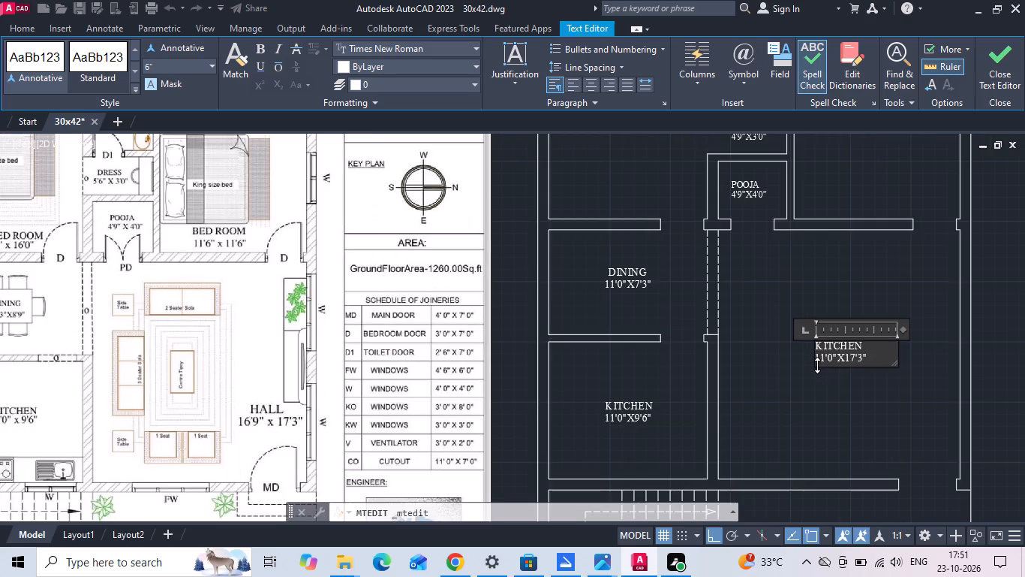
scroll(814, 367, "up", 3)
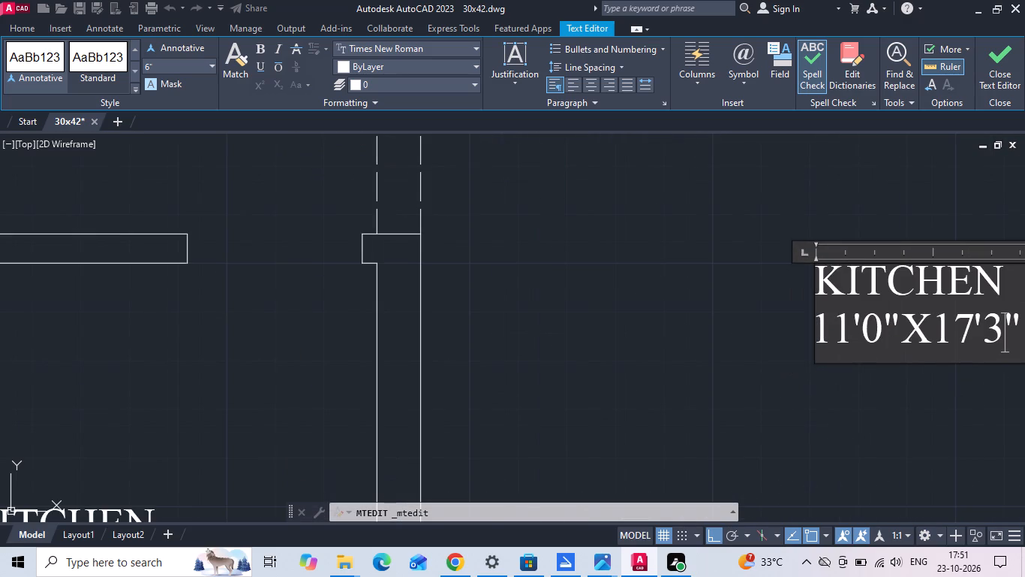
left_click(882, 338)
key("BackSpace")
key("9")
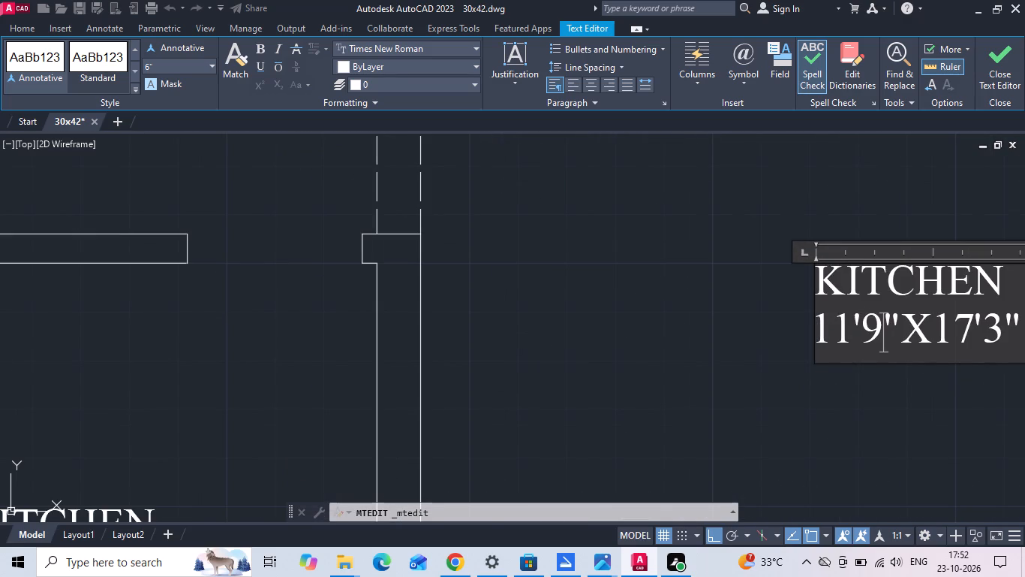
left_click(848, 331)
key("BackSpace")
key("6")
Replace the name KITCHEN with HALL on its own line in the 16'9"X17'3" label, indent it by four spaces, and finish the text.
scroll(748, 355, "down", 2)
scroll(846, 352, "down", 2)
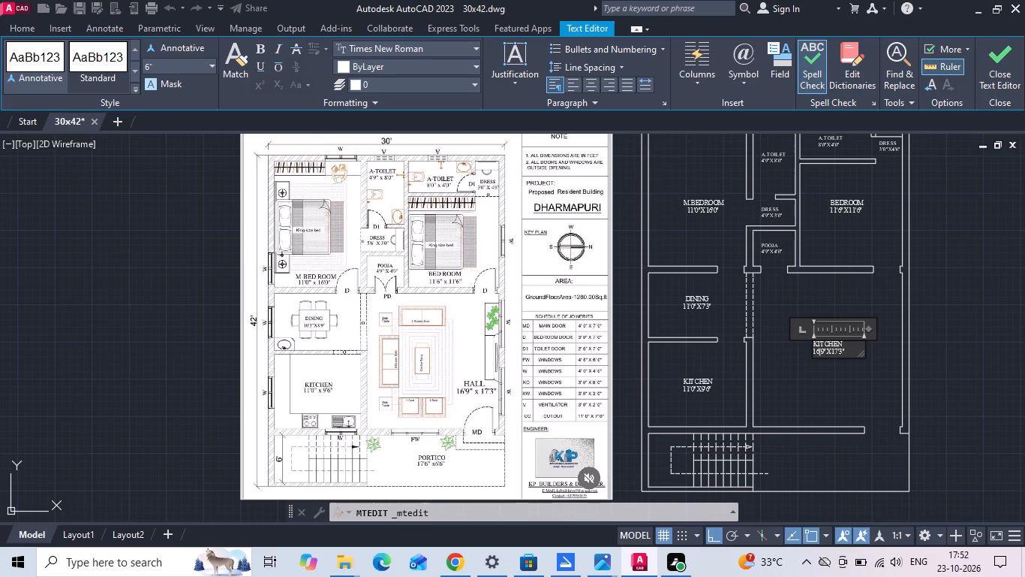
scroll(849, 352, "up", 4)
left_click_drag(798, 325, 472, 323)
key("BackSpace")
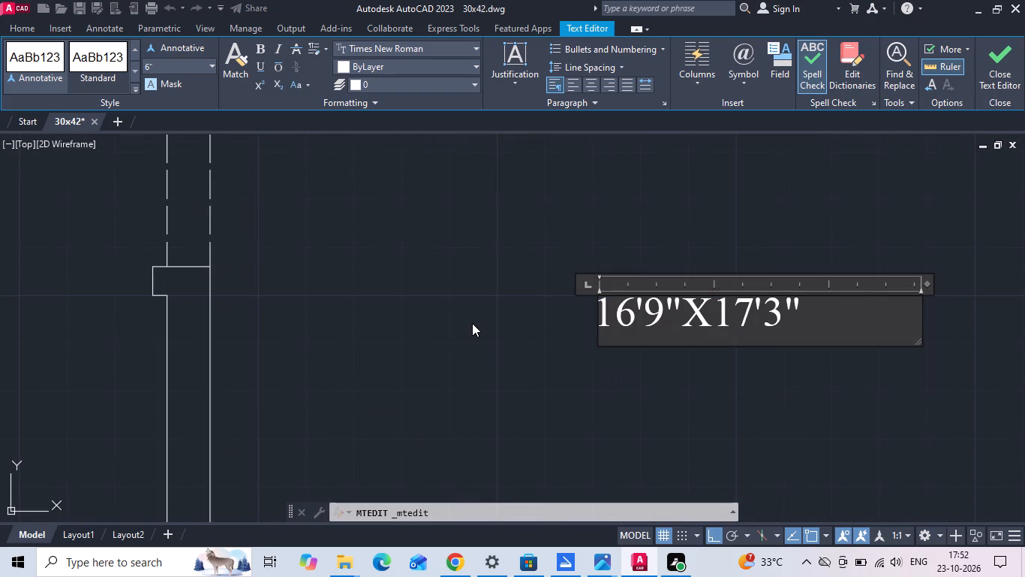
key("h")
type("ALL")
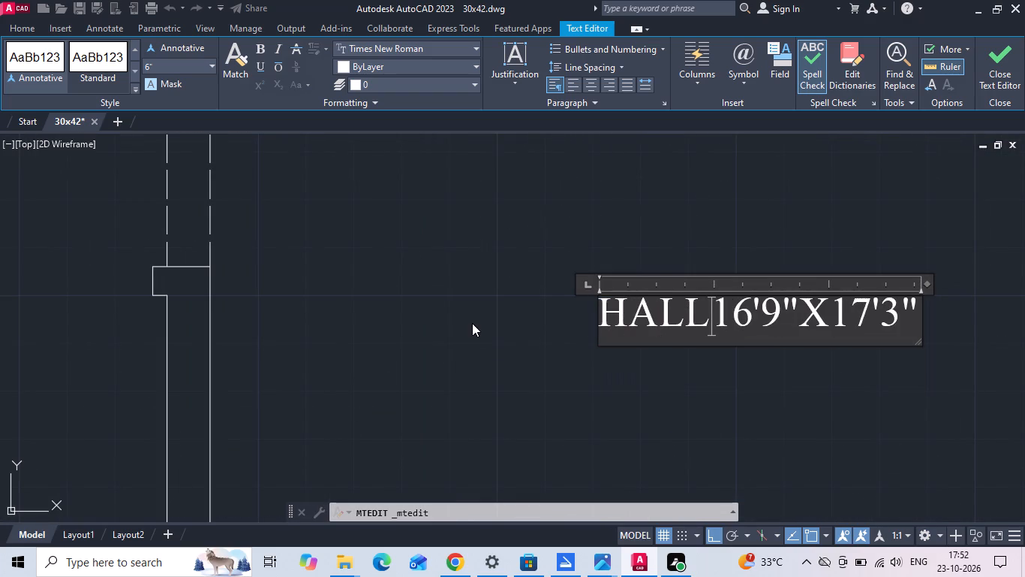
key("Return")
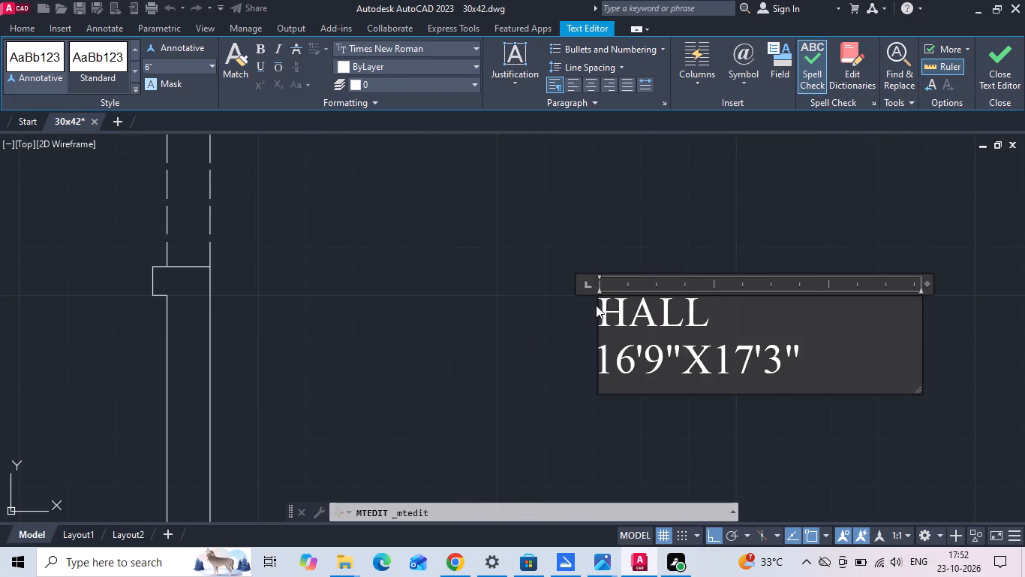
left_click(600, 307)
key("space")
key("space")
key("space")
key("space")
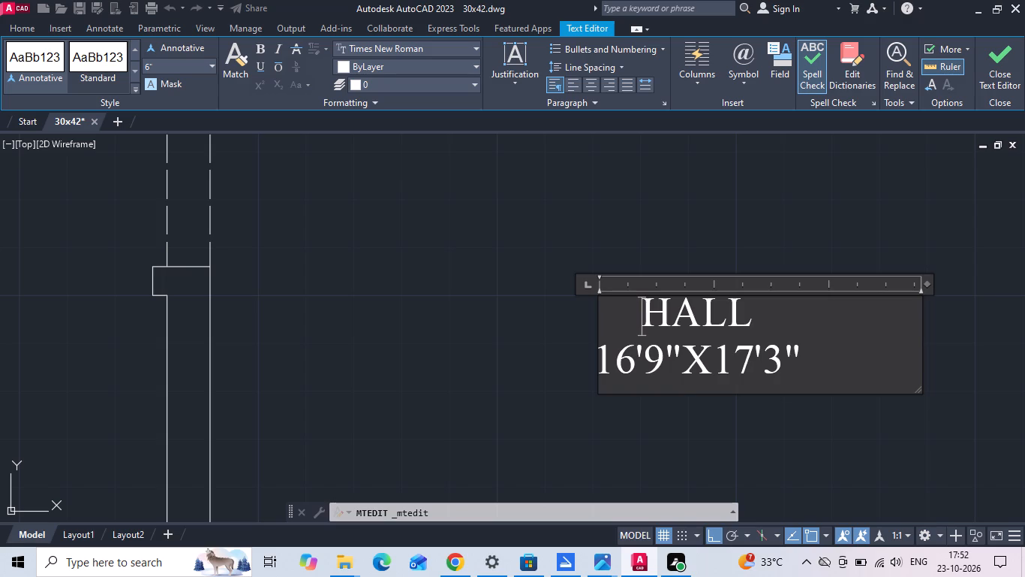
left_click(567, 365)
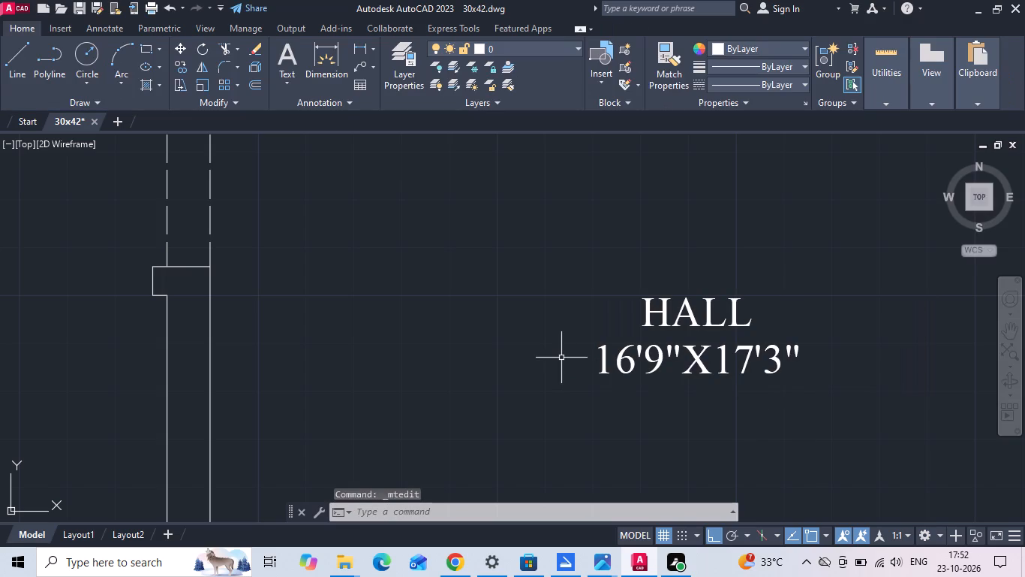
Copy the 16'9"X17'3" HALL label straight south into the portico area.
scroll(561, 268, "down", 3)
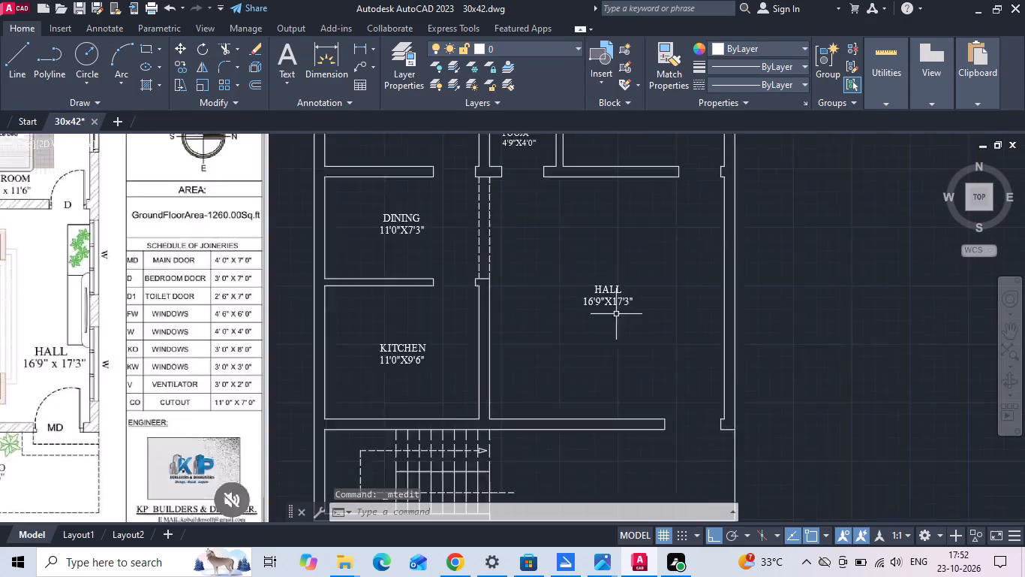
scroll(619, 318, "down", 1)
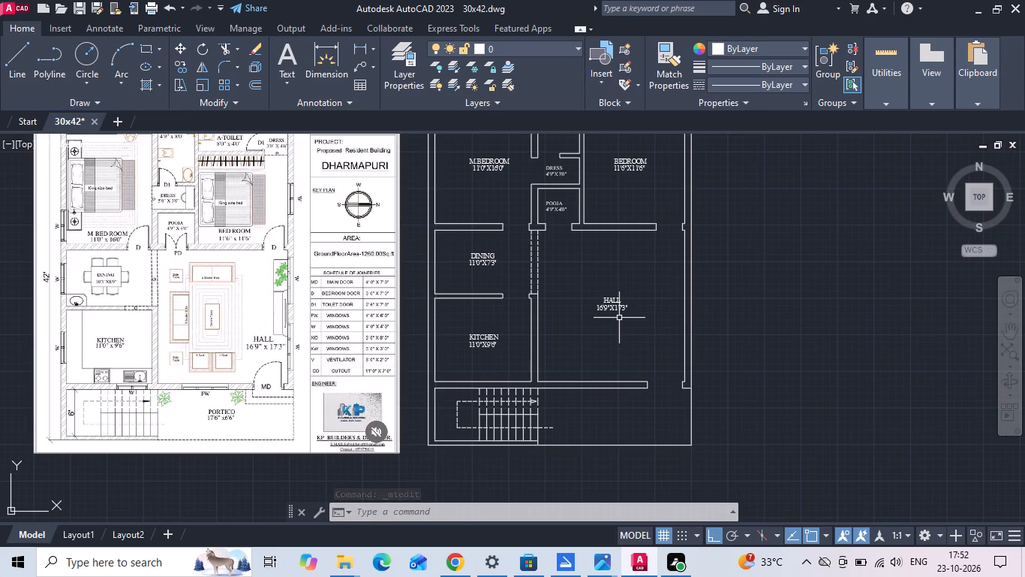
left_click(619, 319)
left_click(615, 292)
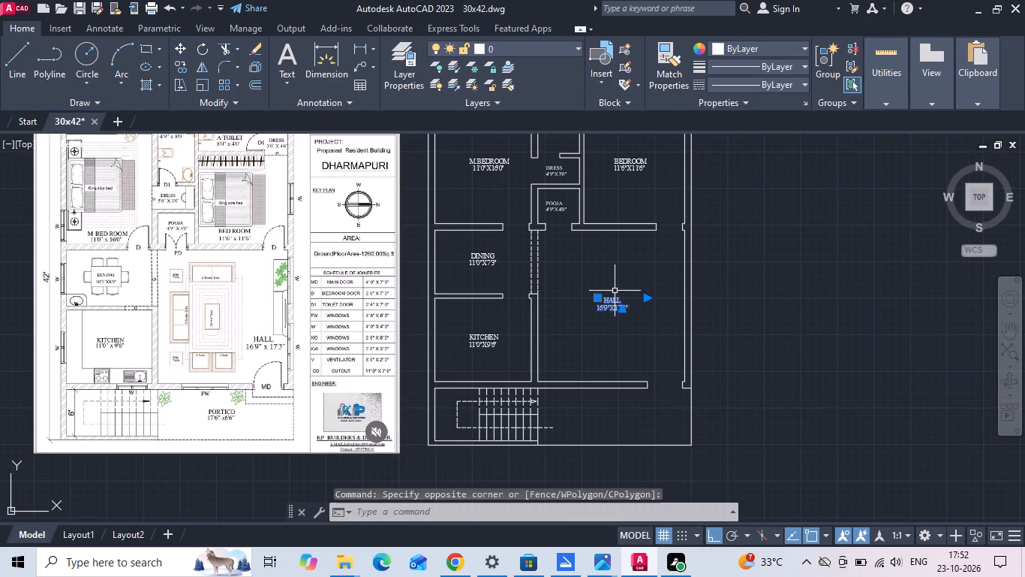
right_click(614, 289)
left_click(655, 293)
left_click_drag(635, 309, 632, 325)
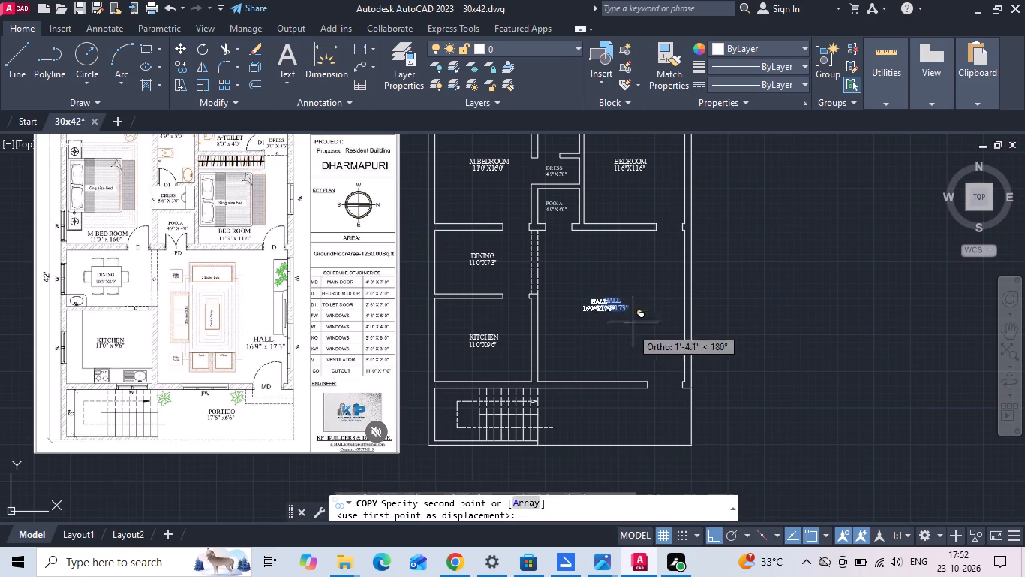
left_click(625, 425)
key("Escape")
Shorten the staircase's lower dashed walking line so its free east end stops just past the last tread.
scroll(550, 434, "up", 2)
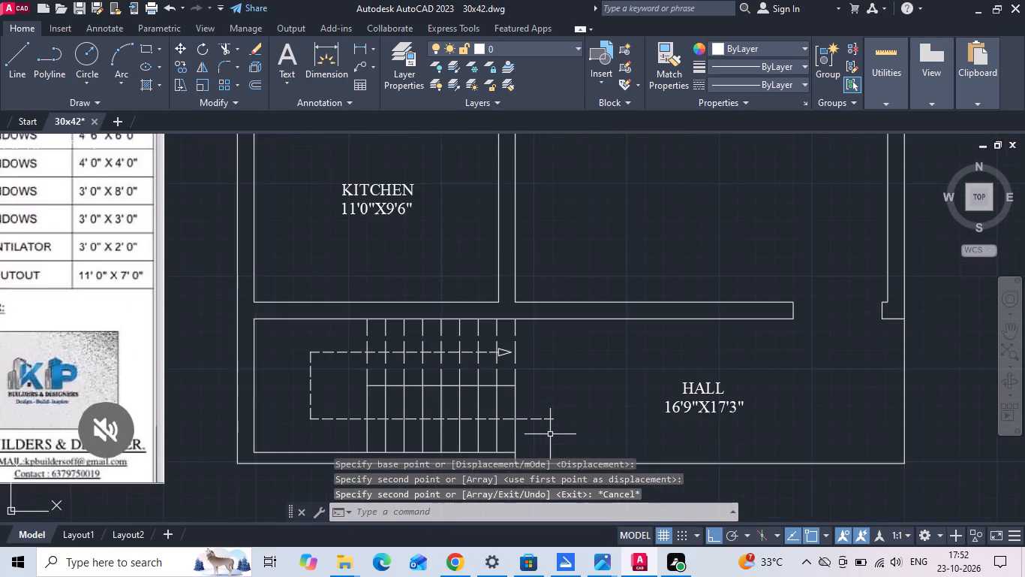
scroll(535, 432, "up", 2)
middle_click_drag(535, 422, 519, 365)
left_click_drag(522, 376, 506, 343)
left_click(496, 299)
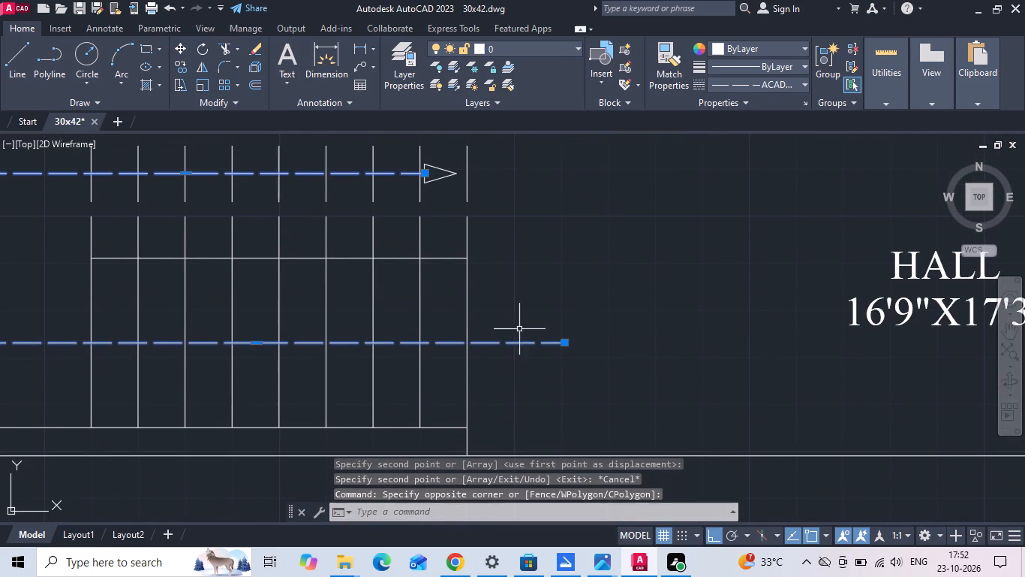
left_click(565, 341)
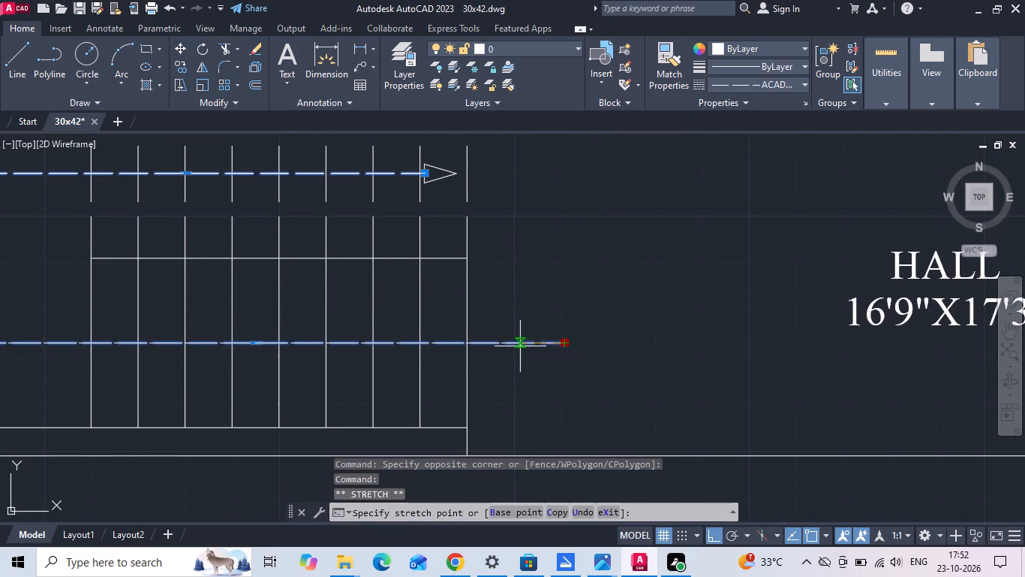
left_click(508, 345)
Add a linear dimension for the portico's width from the staircase's east edge to the plan's outer east line.
scroll(424, 353, "down", 1)
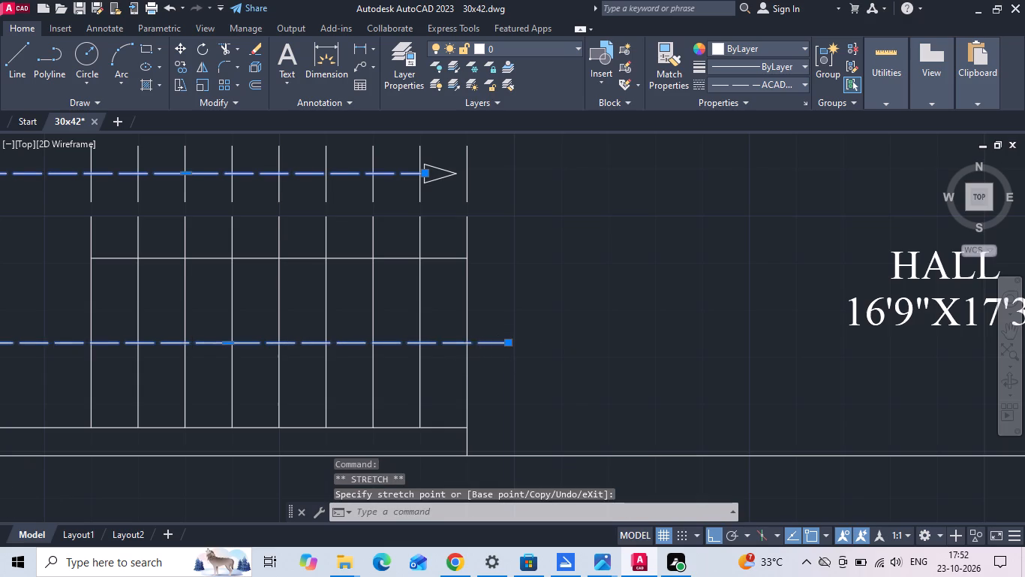
scroll(424, 353, "down", 2)
middle_click_drag(590, 340, 697, 340)
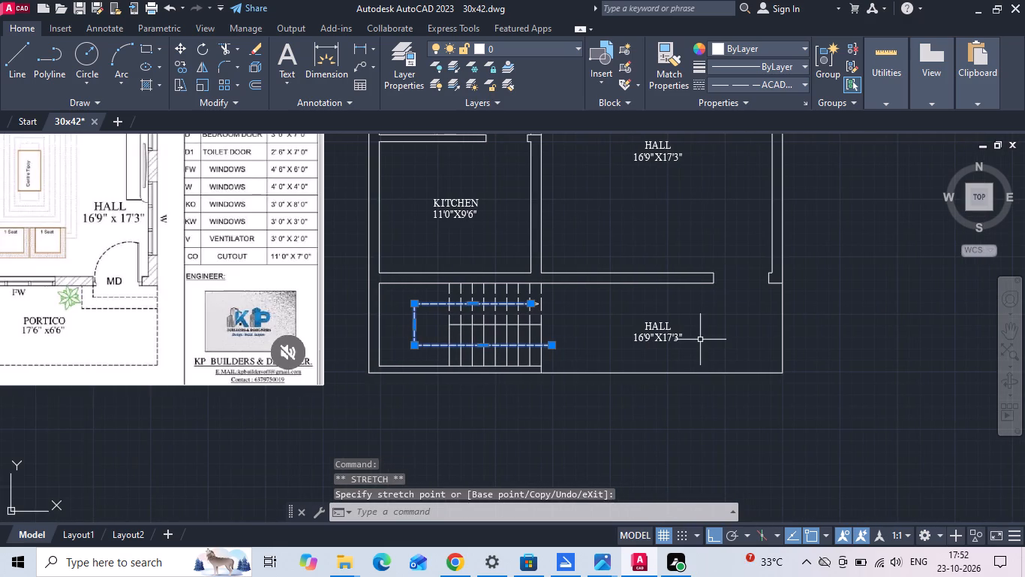
left_click(358, 46)
scroll(588, 310, "up", 1)
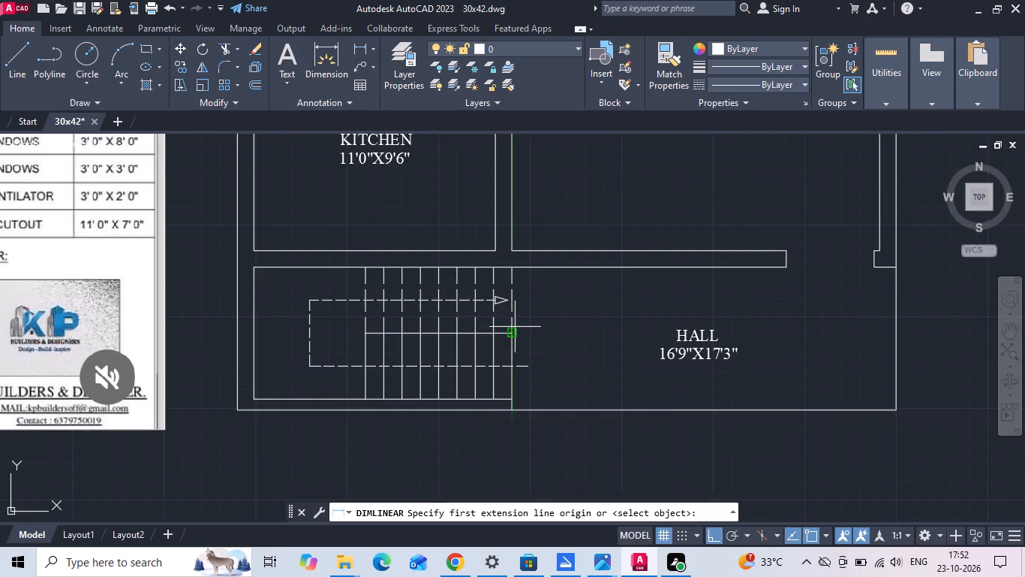
left_click(515, 331)
left_click(897, 334)
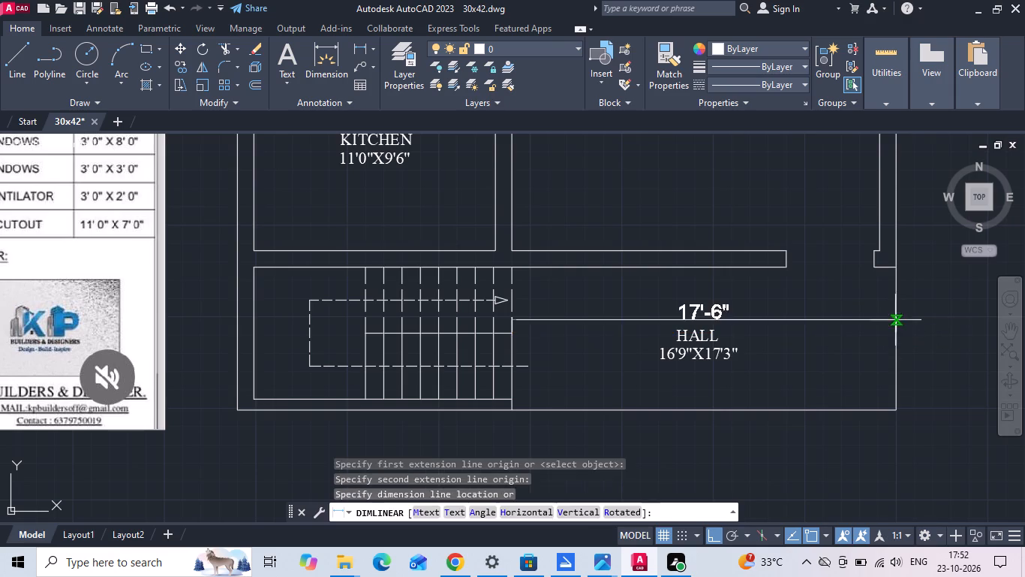
left_click(891, 304)
Add a vertical linear dimension for the portico's depth from the hall's south wall to the plan's south boundary.
key("space")
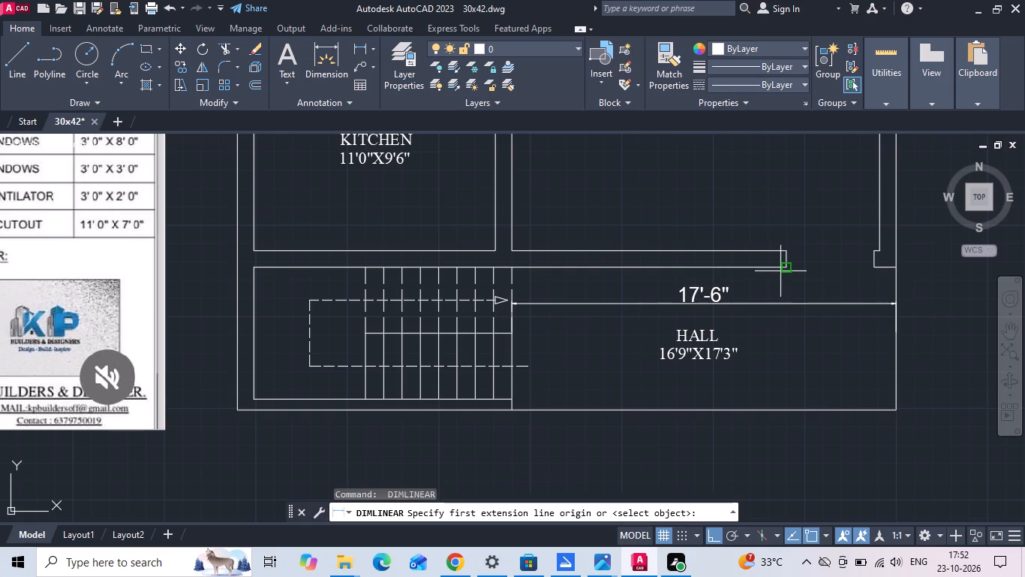
left_click(780, 270)
left_click(790, 408)
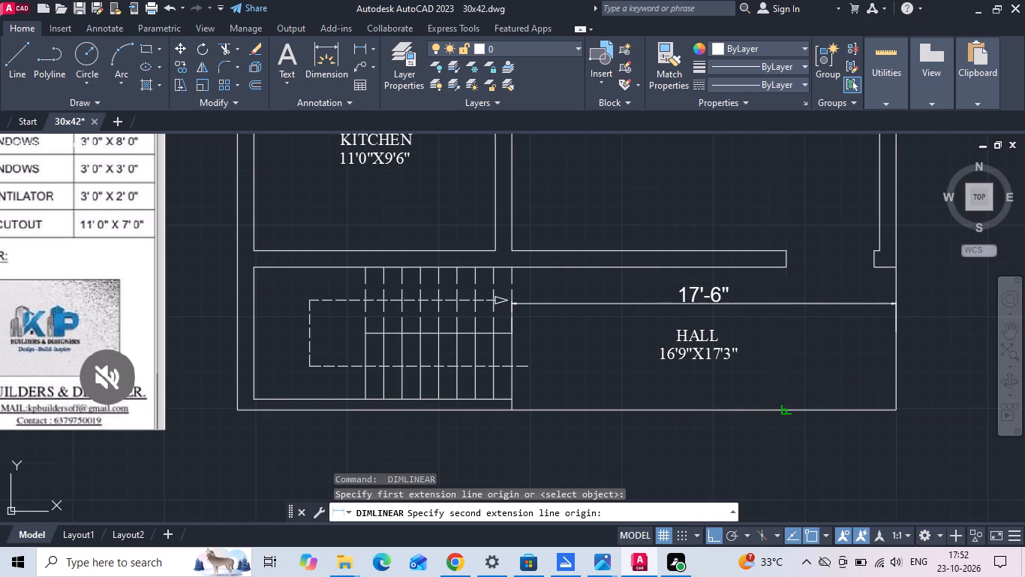
left_click(795, 390)
scroll(809, 388, "down", 1)
scroll(742, 378, "up", 1)
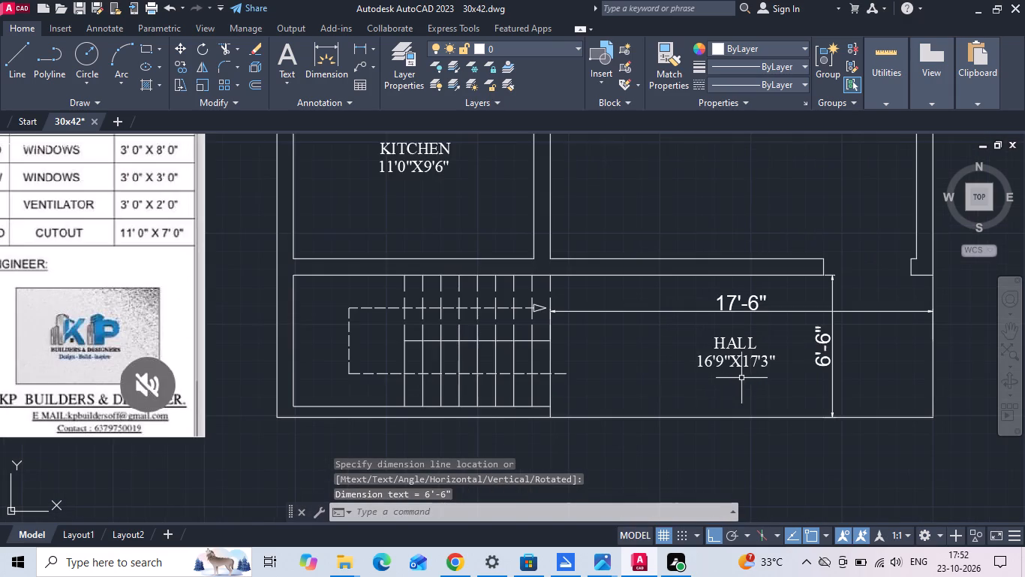
Change the size line of the copied HALL label in the portico to 17'6"X6'6".
scroll(732, 360, "up", 1)
double_click(695, 366)
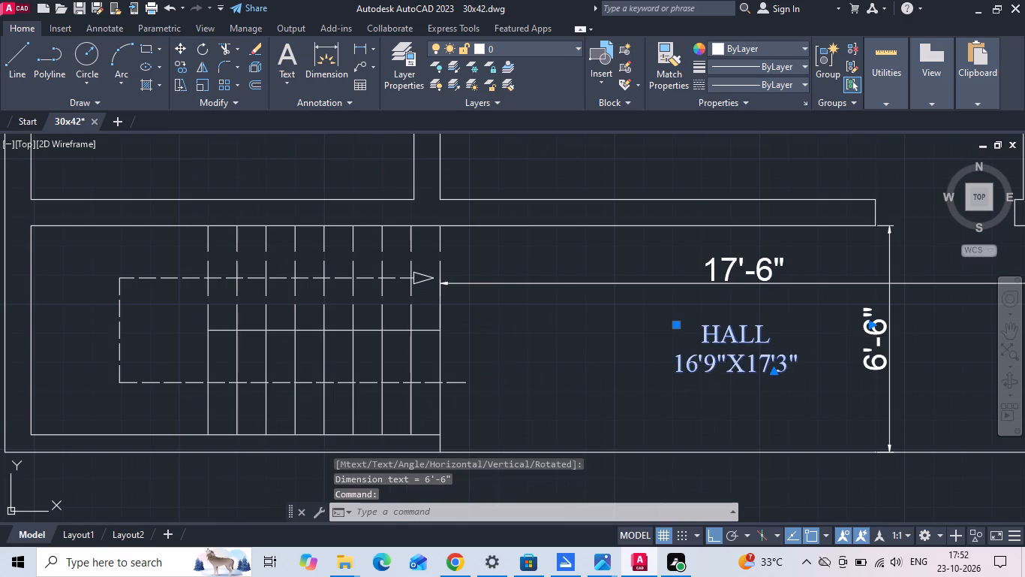
key("BackSpace")
key("7")
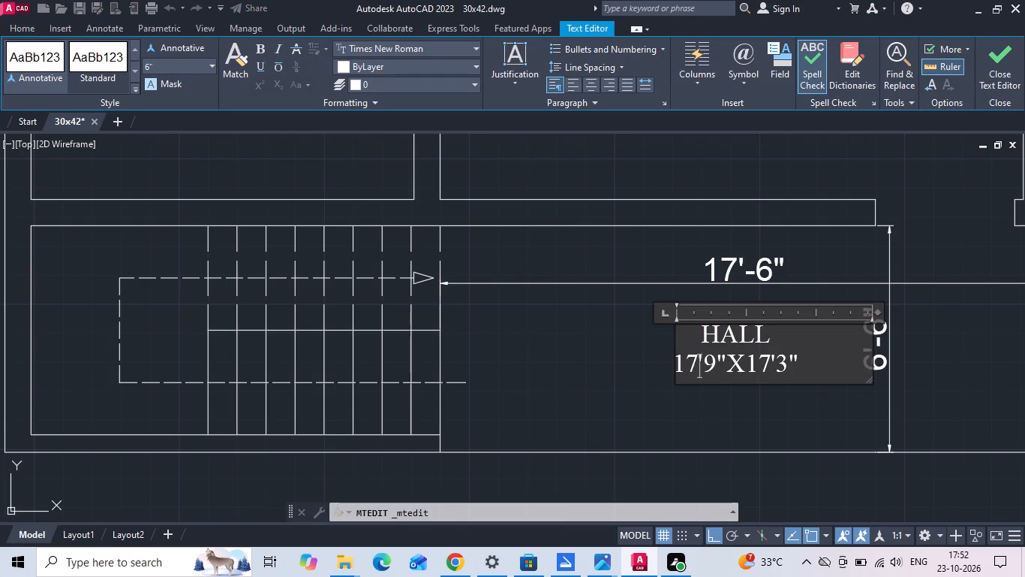
left_click(715, 371)
key("BackSpace")
key("6")
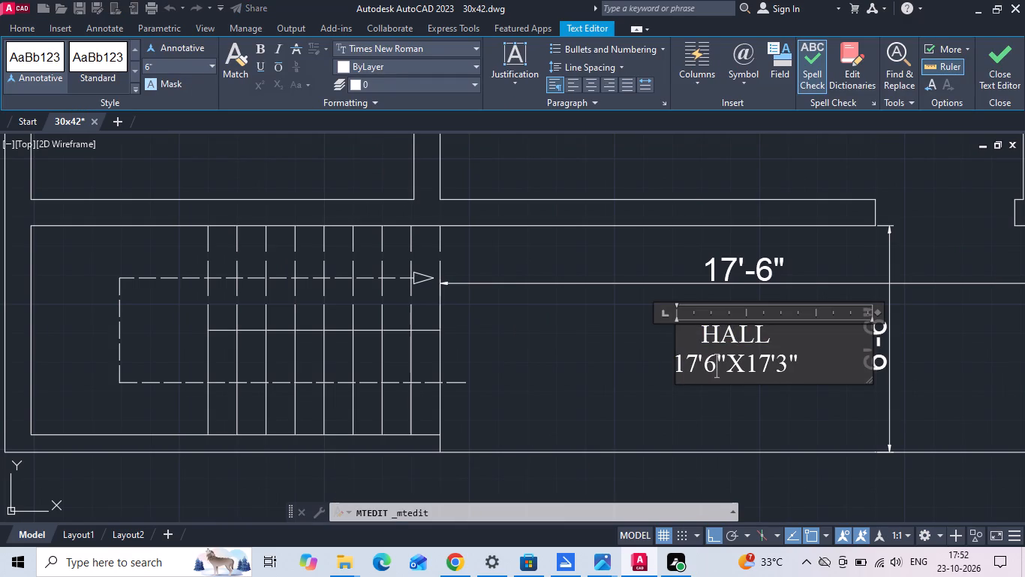
left_click(768, 359)
key("BackSpace")
key("BackSpace")
key("6")
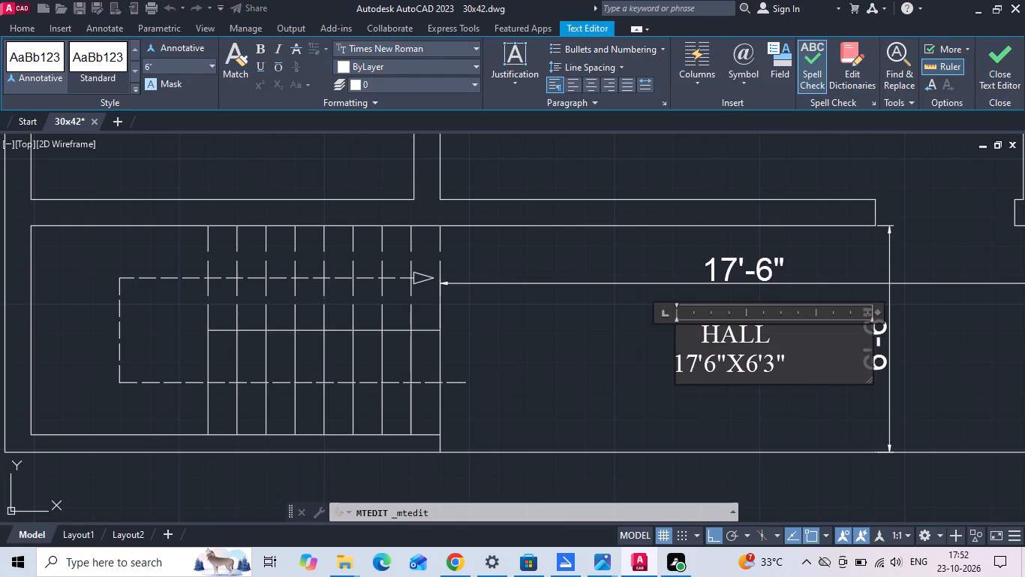
left_click(774, 360)
key("BackSpace")
key("6")
Replace the name HALL with PORTICO in the copied label above the 17'6"X6'6" size.
scroll(780, 390, "down", 2)
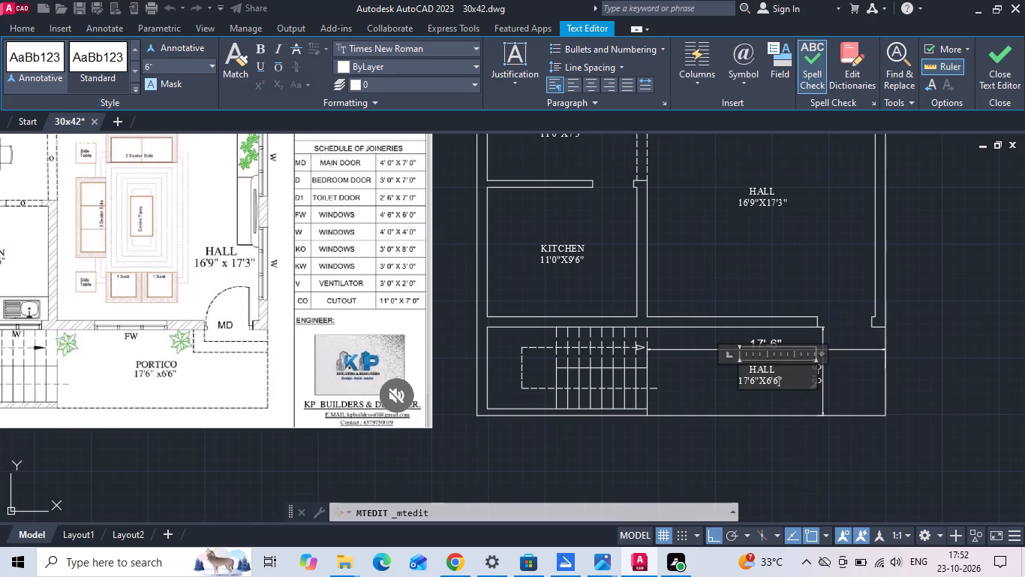
left_click_drag(777, 370, 717, 367)
key("BackSpace")
type("PO")
key("r")
type("TICO")
left_click(792, 470)
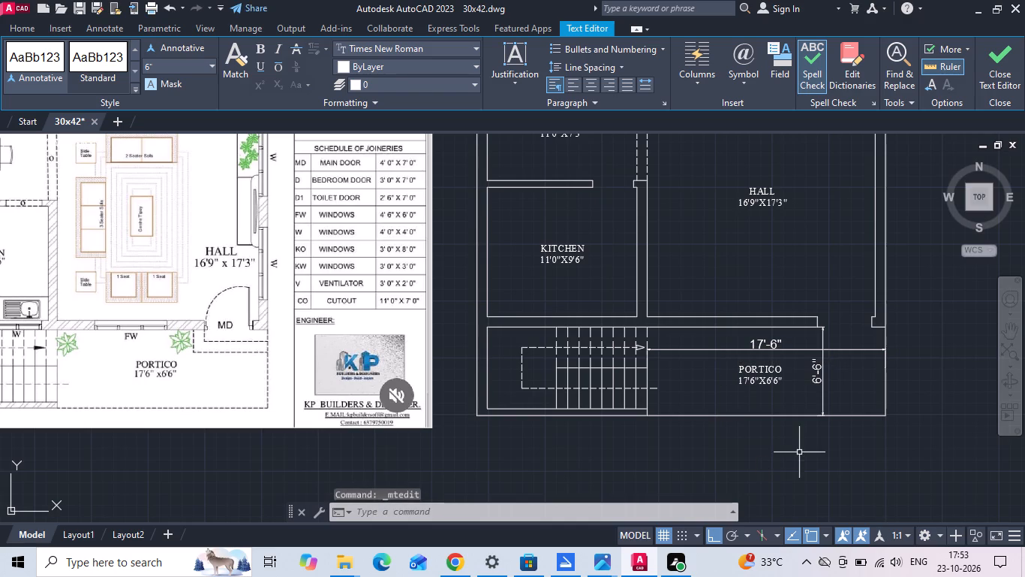
Delete the portico's width and depth dimensions and save the drawing.
left_click_drag(834, 343, 822, 355)
left_click(815, 363)
key("Delete")
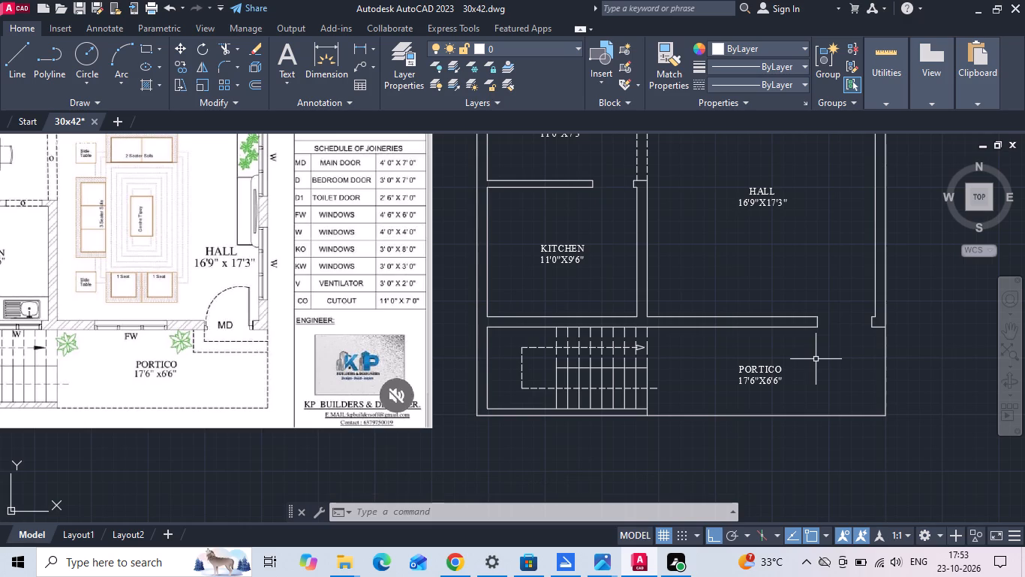
key("ctrl+s")
key("ctrl+s")
Draw the inner entrance step outline from the door opening's west jamb, 10" south and then east to the outer line.
scroll(106, 343, "up", 2)
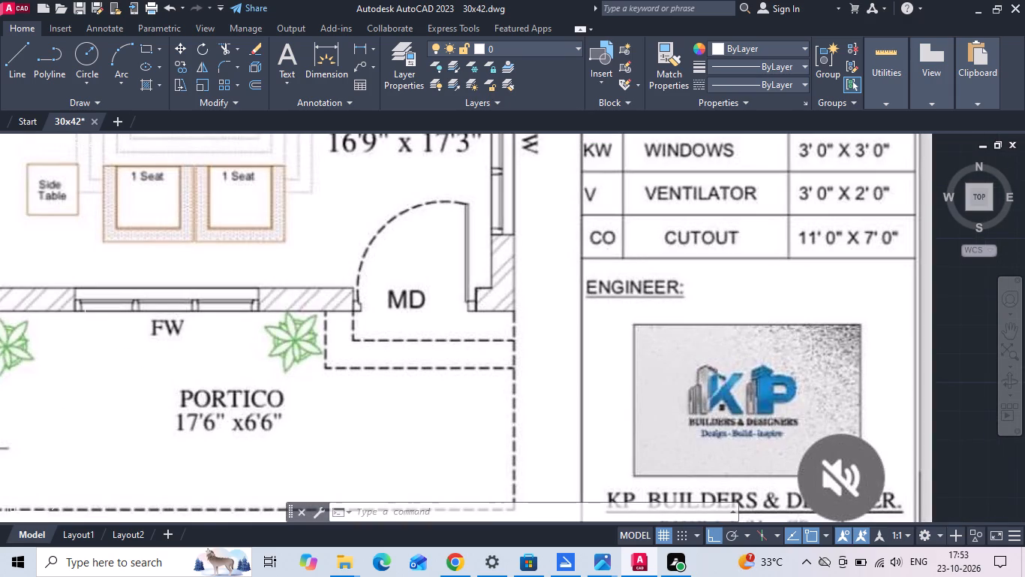
scroll(70, 328, "down", 3)
scroll(522, 327, "up", 2)
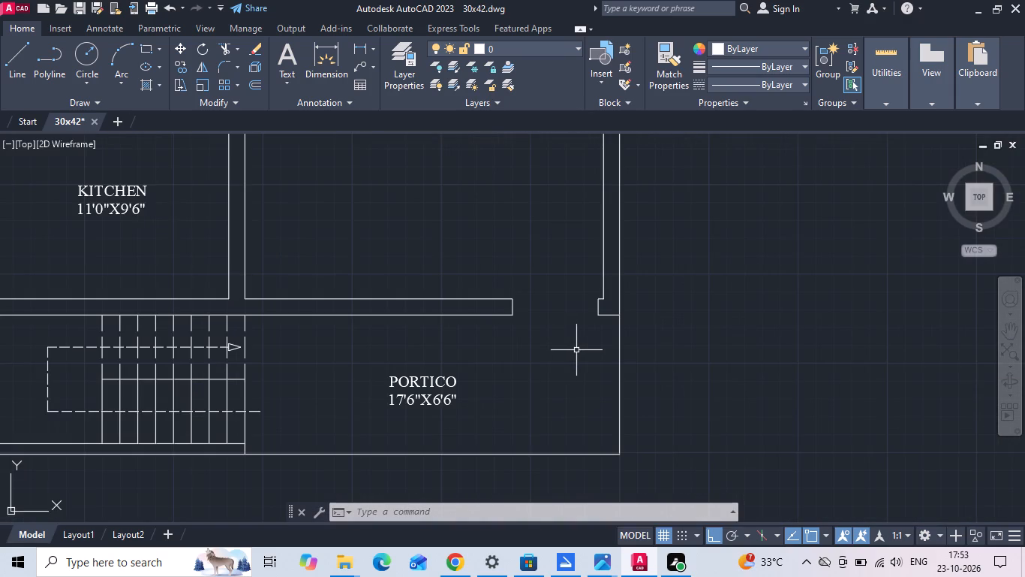
key("l")
key("space")
scroll(529, 328, "up", 1)
left_click_drag(499, 306, 504, 352)
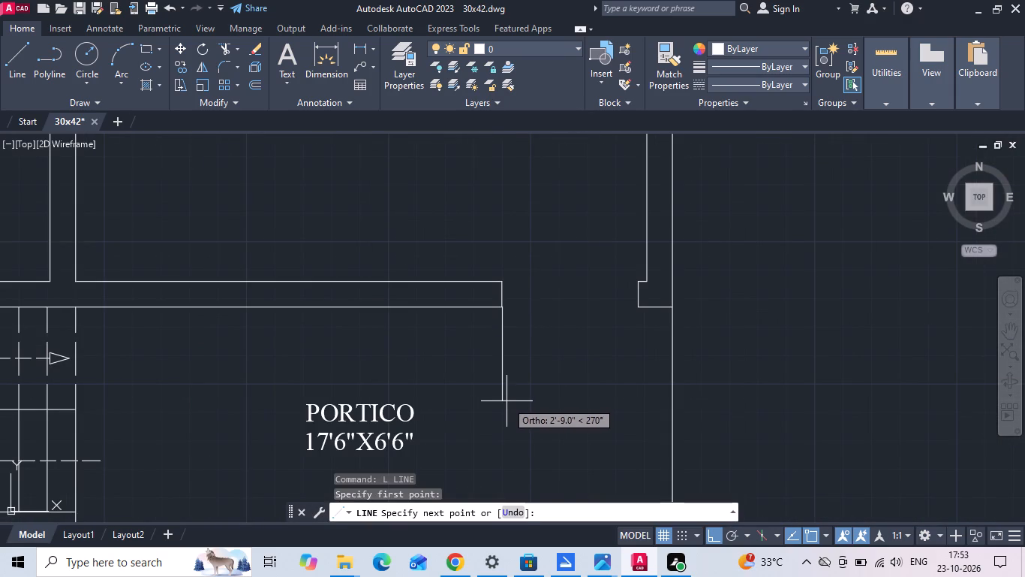
key("1")
type("0")
key("space")
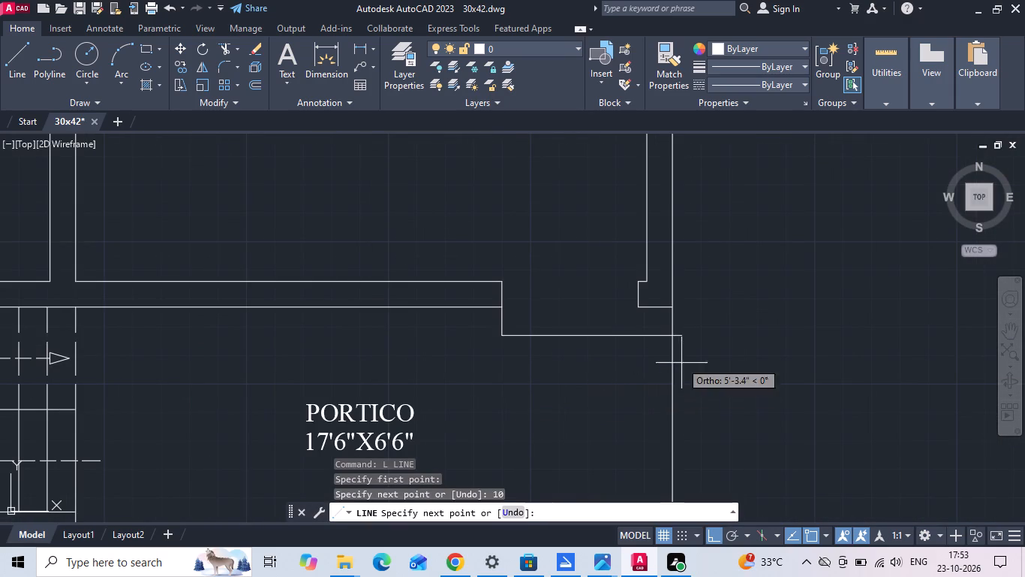
left_click(675, 333)
key("Escape")
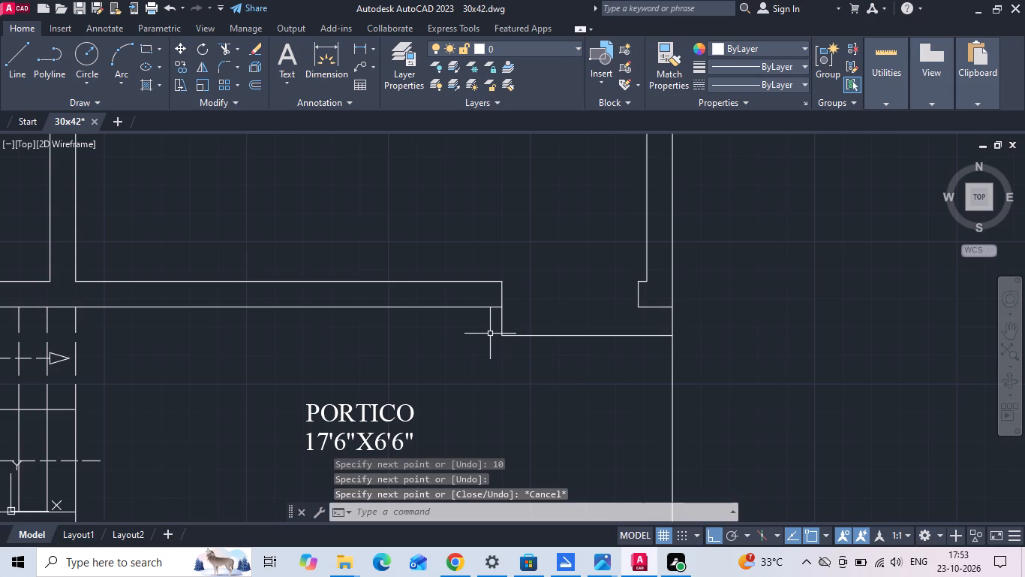
Offset both inner entrance step lines 10" outward, one to the west and one to the south.
type("O 1")
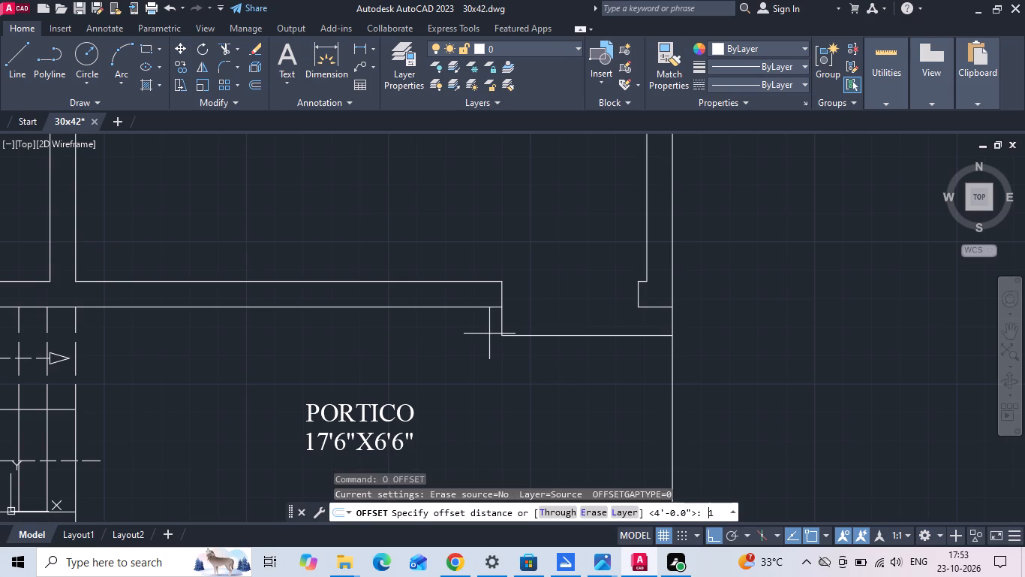
key("0")
key("Return")
scroll(488, 329, "up", 1)
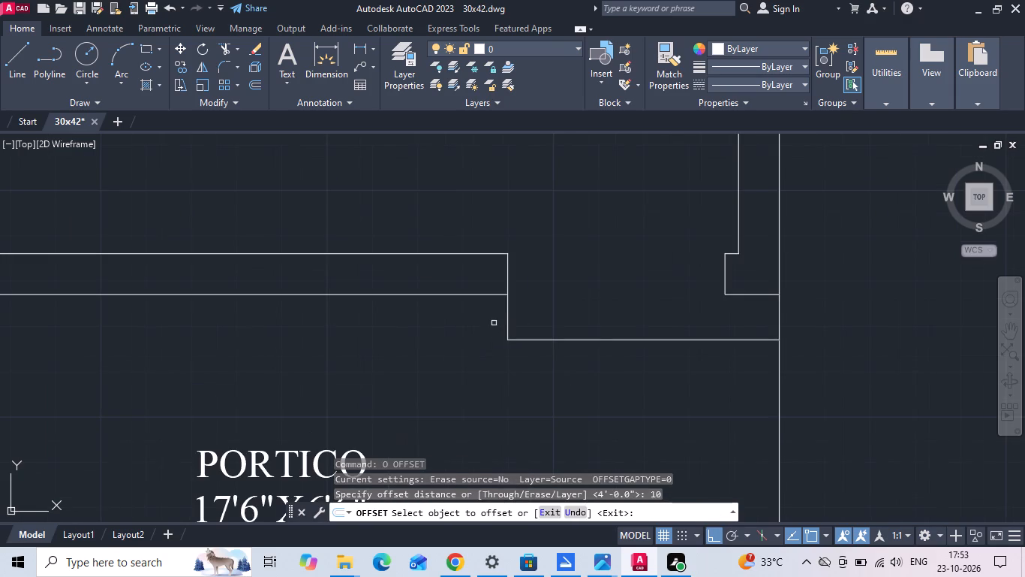
left_click(506, 323)
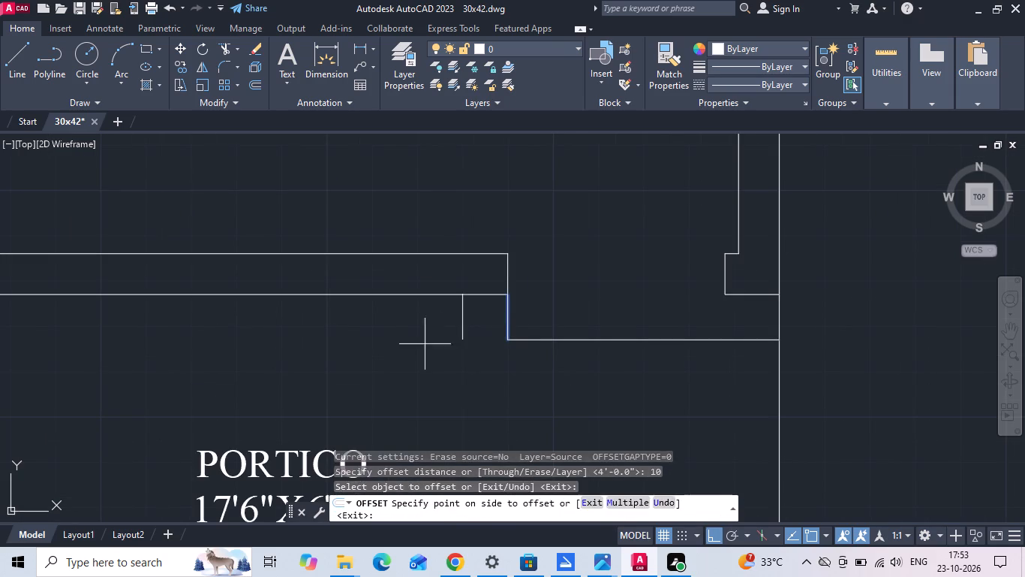
left_click(425, 344)
left_click_drag(526, 340, 525, 353)
left_click(510, 387)
key("Escape")
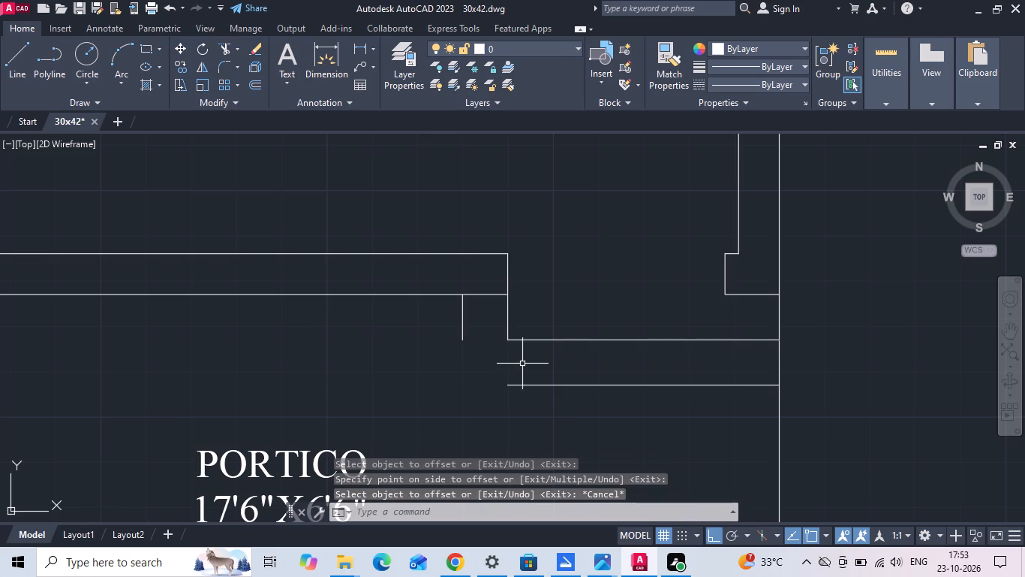
Fillet the two offset step lines into a closed square corner.
key("f")
key("space")
left_click(464, 328)
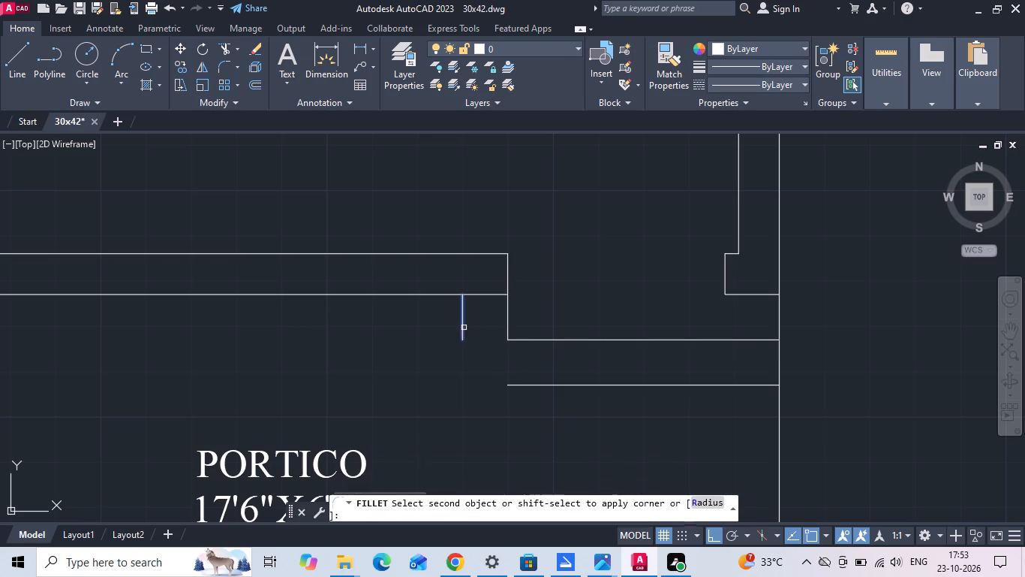
left_click(513, 385)
key("Escape")
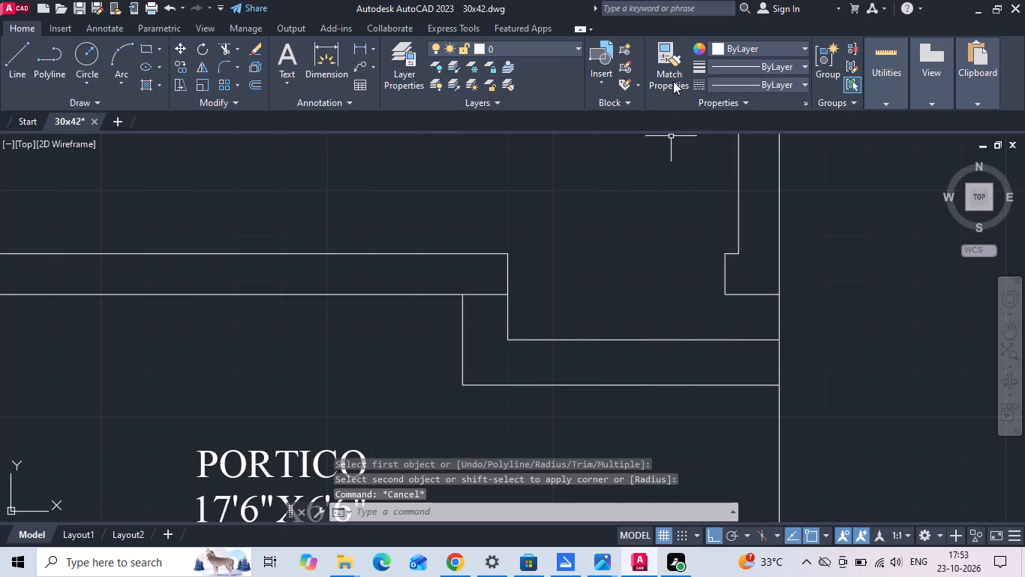
Match the entrance step lines to the dashed opening line between the dining area and the hall.
left_click(673, 81)
scroll(682, 260, "down", 2)
scroll(516, 413, "down", 2)
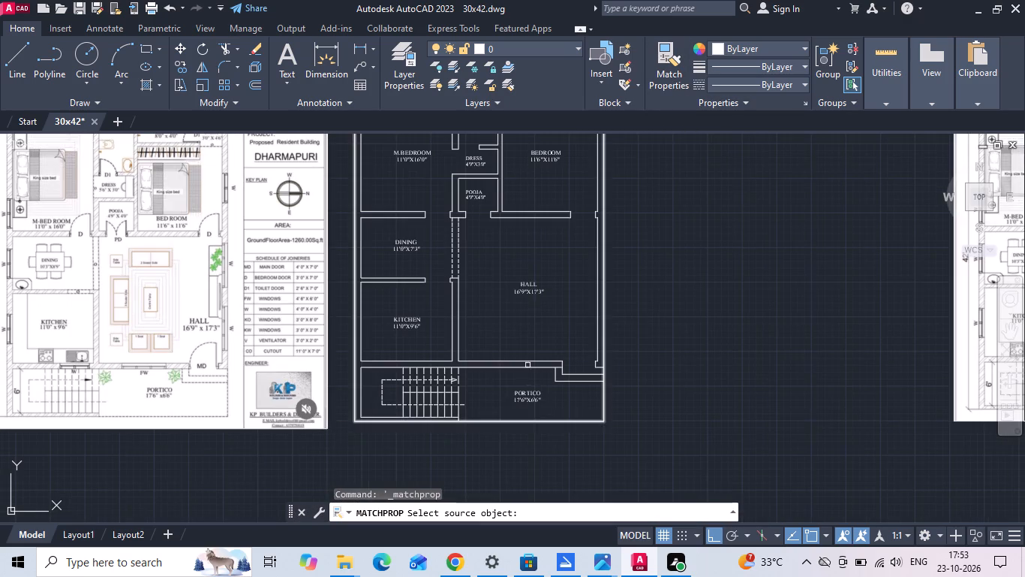
left_click(451, 244)
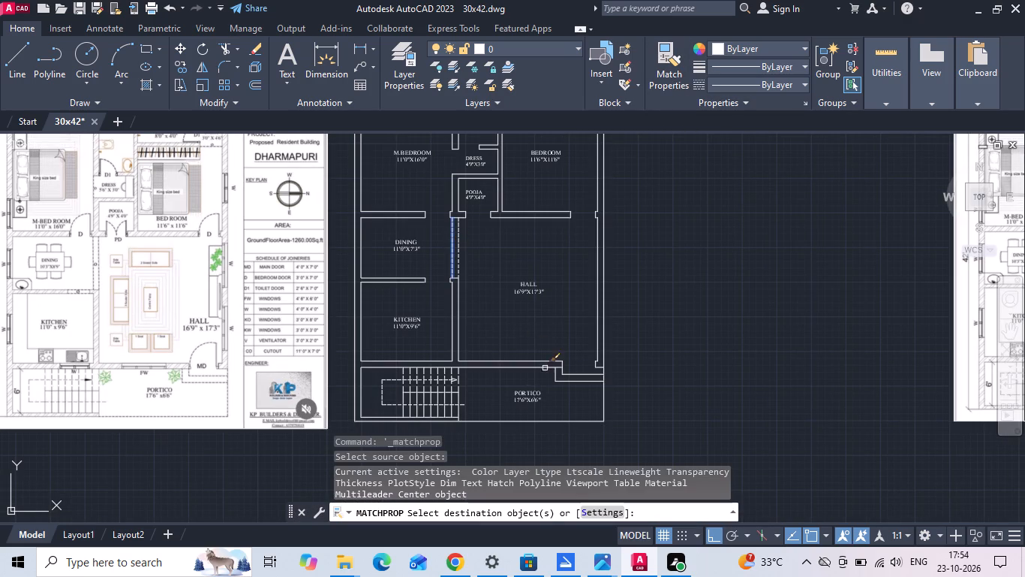
scroll(560, 388, "up", 4)
left_click_drag(598, 282, 567, 318)
left_click(512, 382)
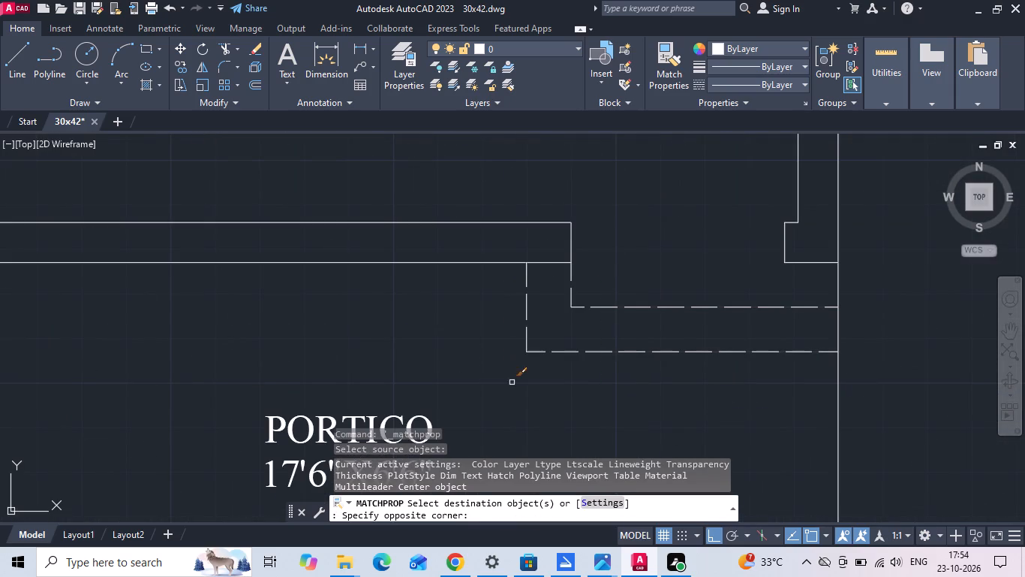
key("Escape")
Trim away the portico's solid south boundary and the east outer line south of the entrance steps.
scroll(730, 356, "down", 3)
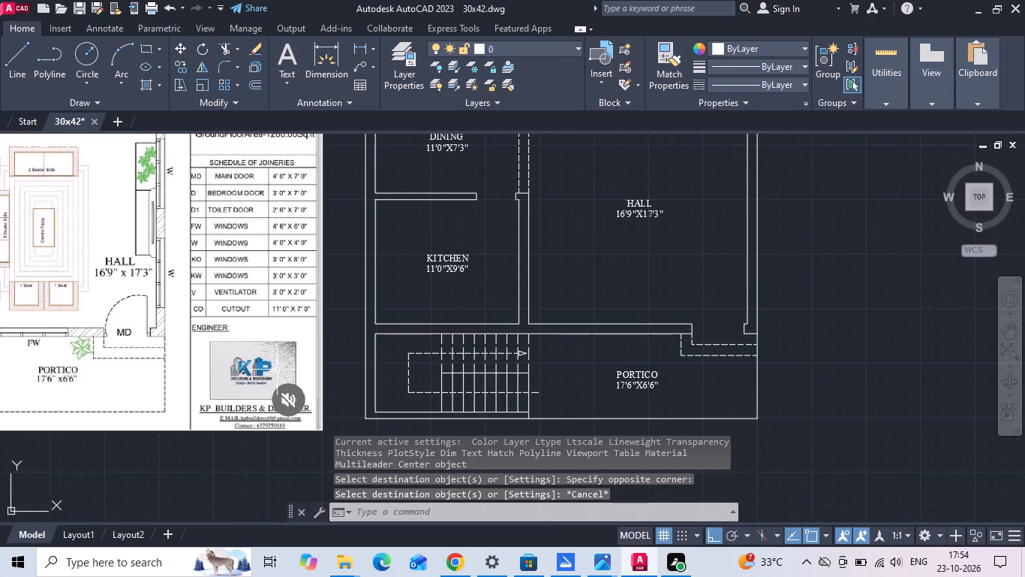
middle_click_drag(523, 304, 641, 237)
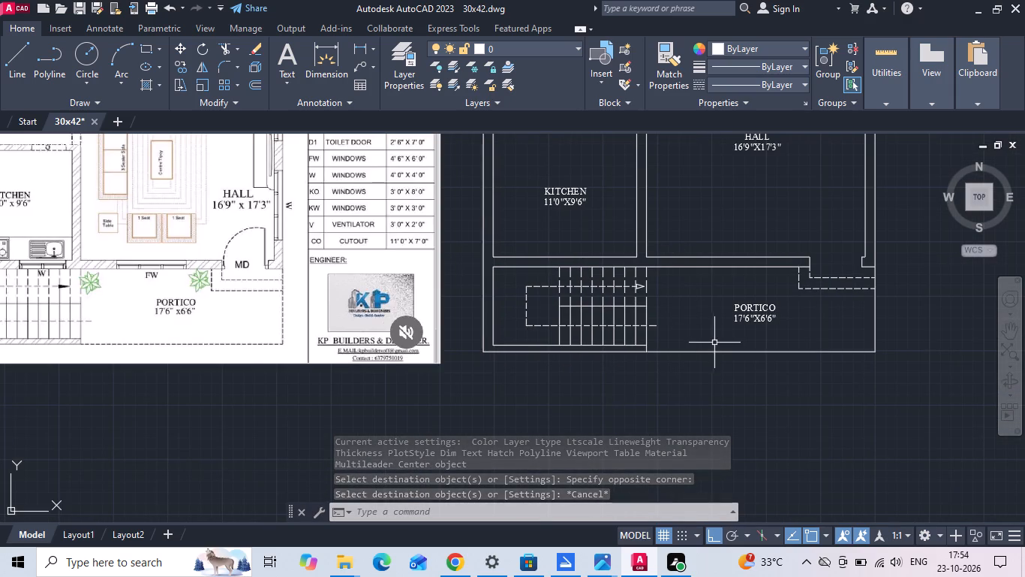
type("TR")
key("space")
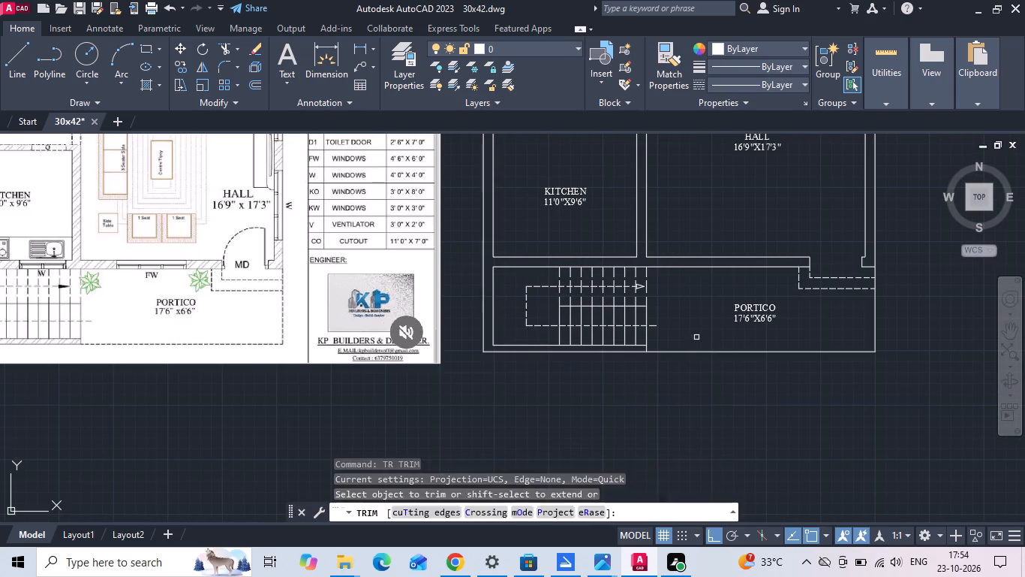
left_click_drag(699, 344, 714, 379)
left_click_drag(873, 340, 912, 336)
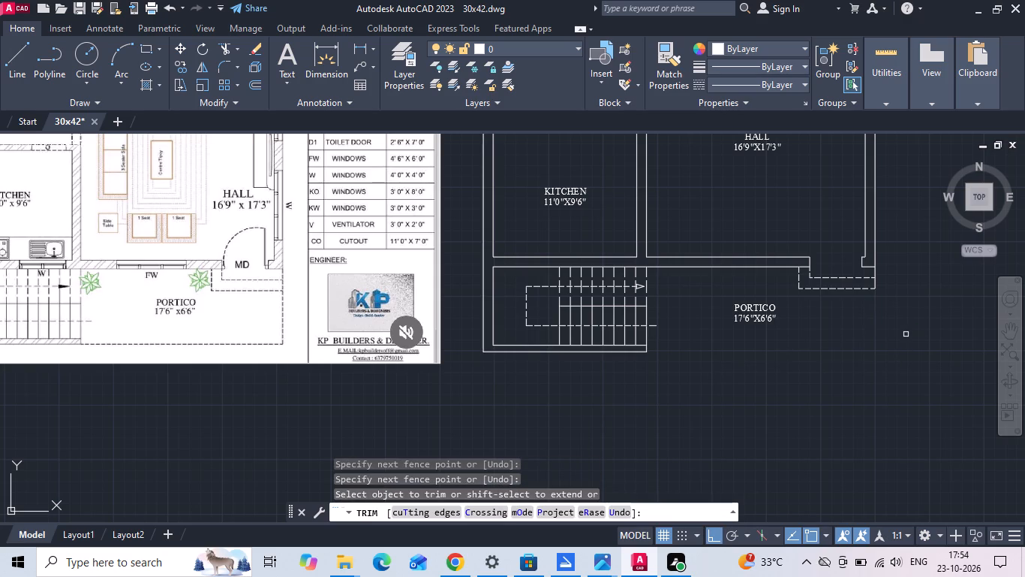
key("Escape")
Trim the two remaining solid east outer line segments beside the entrance steps.
scroll(882, 302, "up", 3)
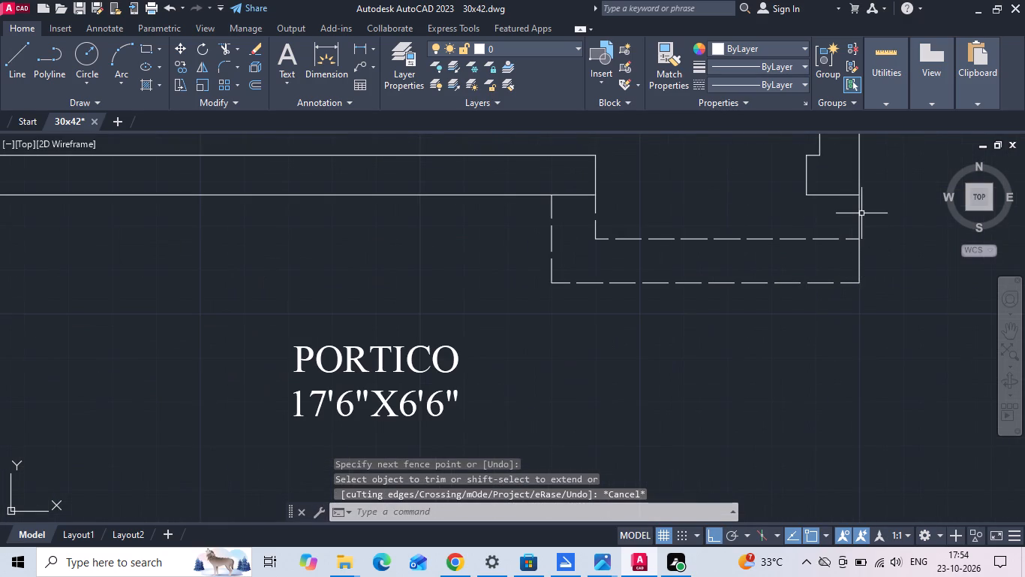
type("TR")
key("space")
left_click_drag(864, 215, 837, 221)
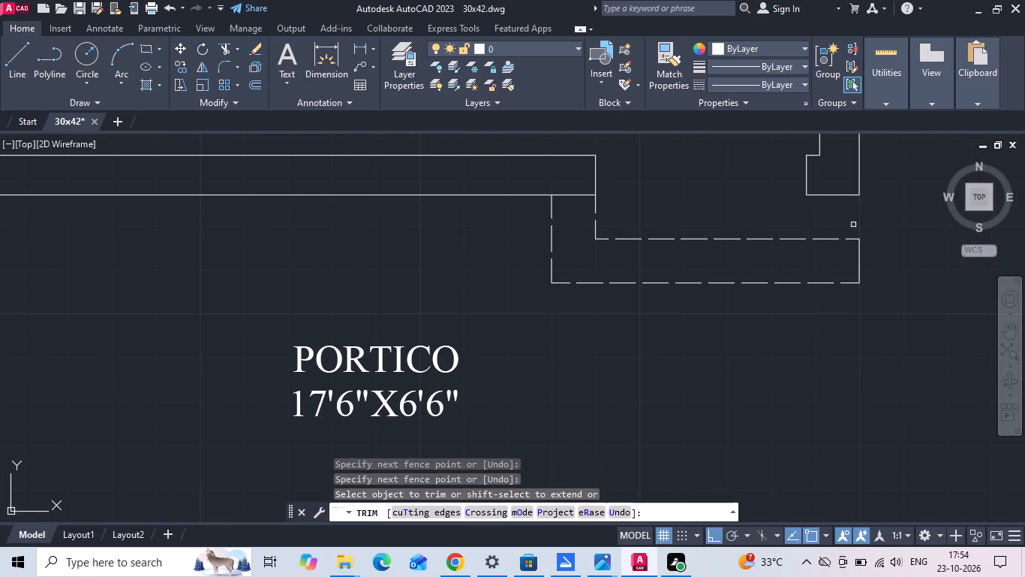
left_click(859, 259)
key("Escape")
Draw the portico outline from the hall's southeast outer corner: 6'6" south, then west to the stair wall's outer corner.
type("L")
key("space")
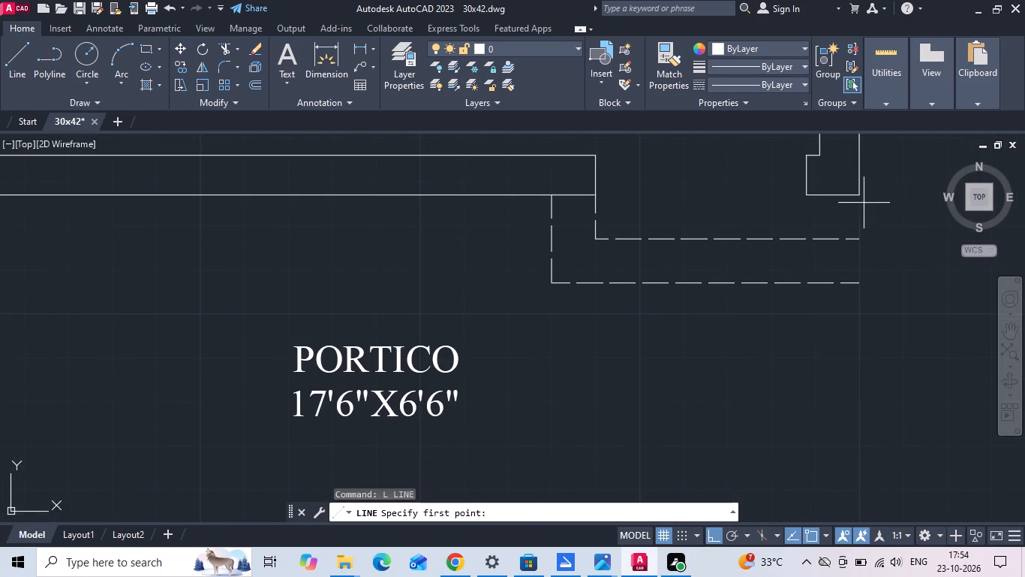
left_click_drag(859, 195, 858, 210)
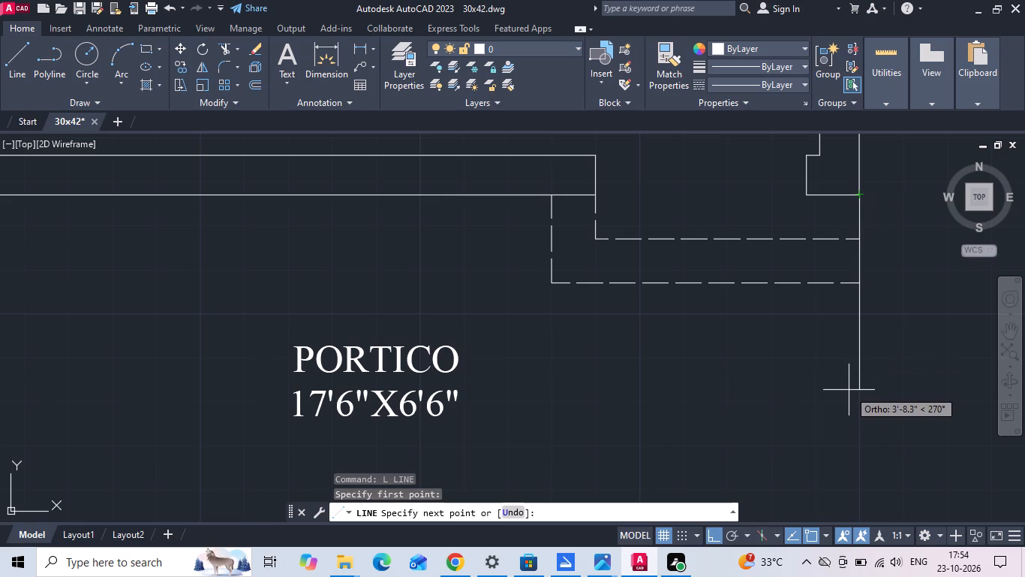
key("6")
key("apostrophe")
type("6")
key("space")
scroll(835, 319, "down", 3)
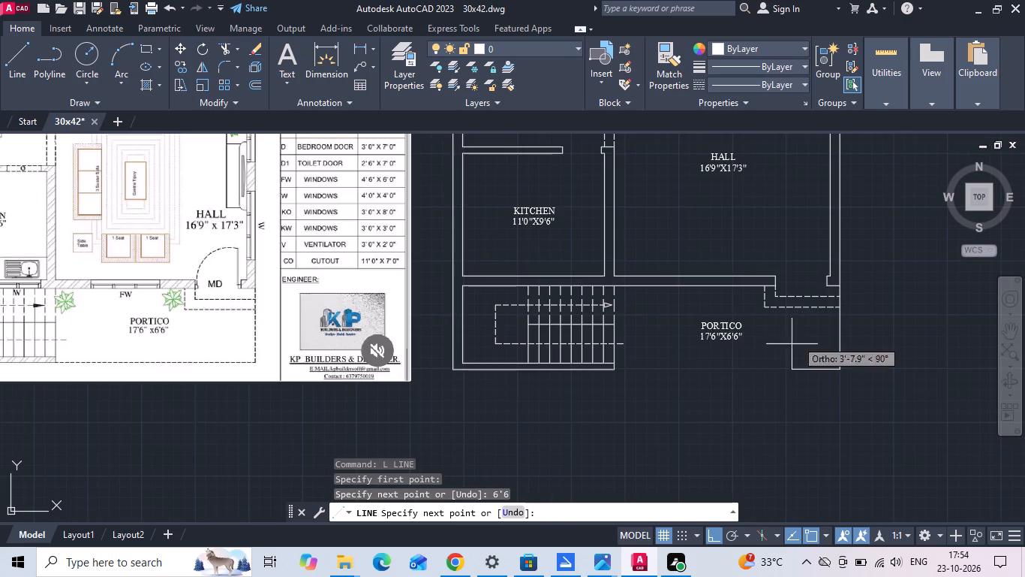
scroll(674, 376, "up", 2)
left_click(521, 366)
key("Escape")
Match the portico's east and south boundary lines to the dashed entrance step line.
scroll(521, 366, "down", 1)
left_click(671, 60)
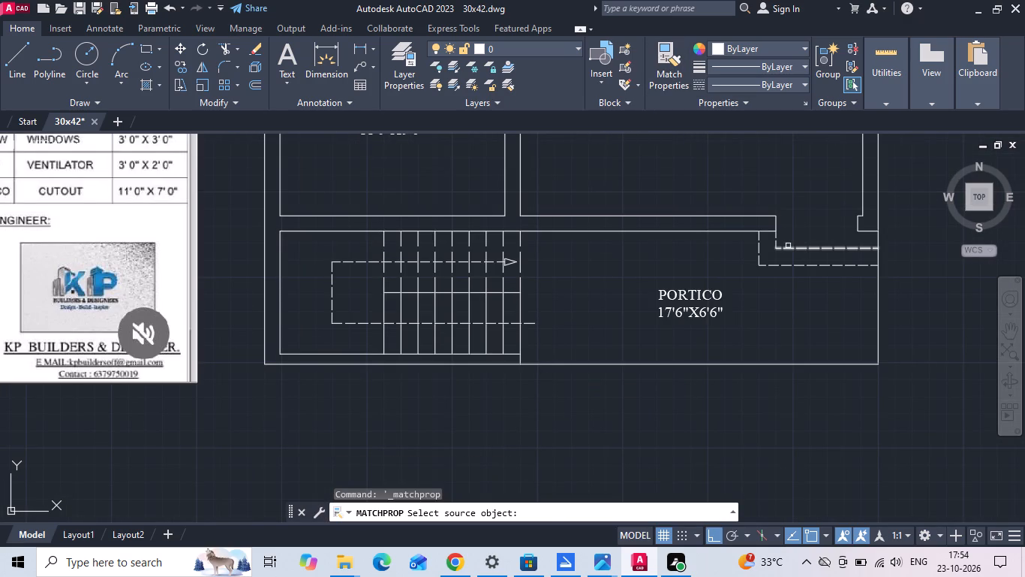
left_click(789, 247)
left_click_drag(894, 322, 831, 399)
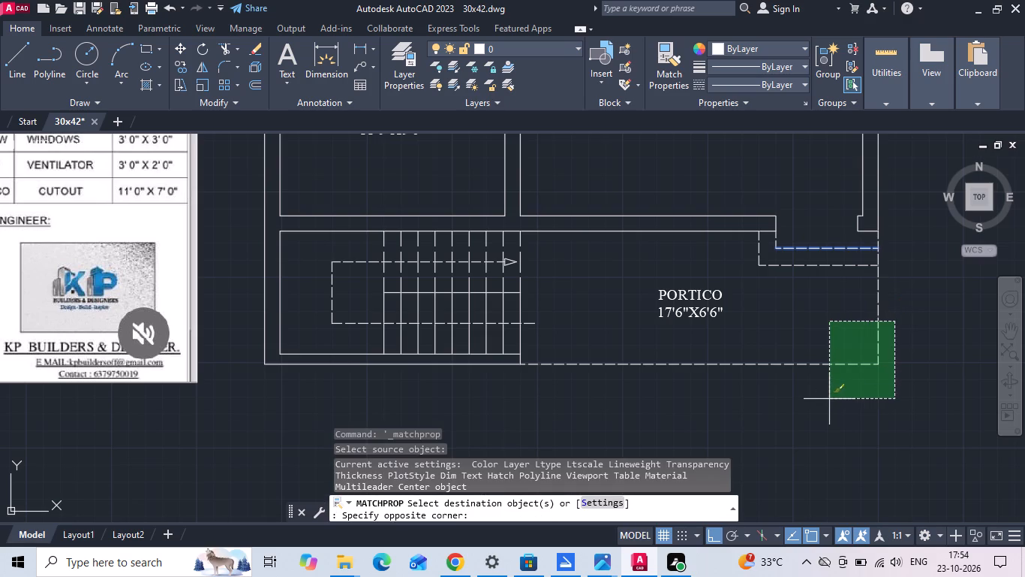
left_click(829, 399)
key("Escape")
Save the drawing.
key("ctrl+s")
scroll(829, 399, "down", 1)
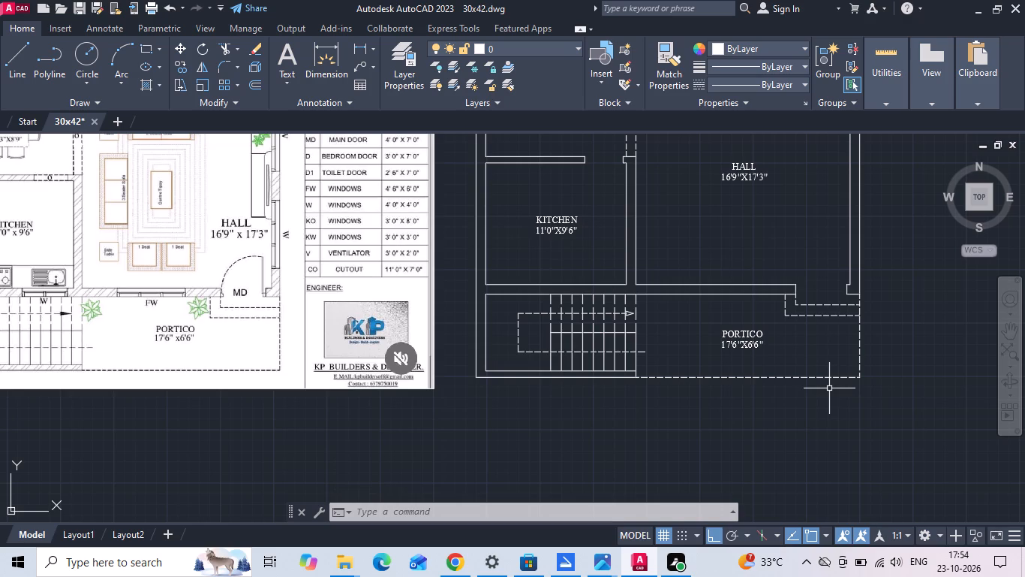
key("ctrl+s")
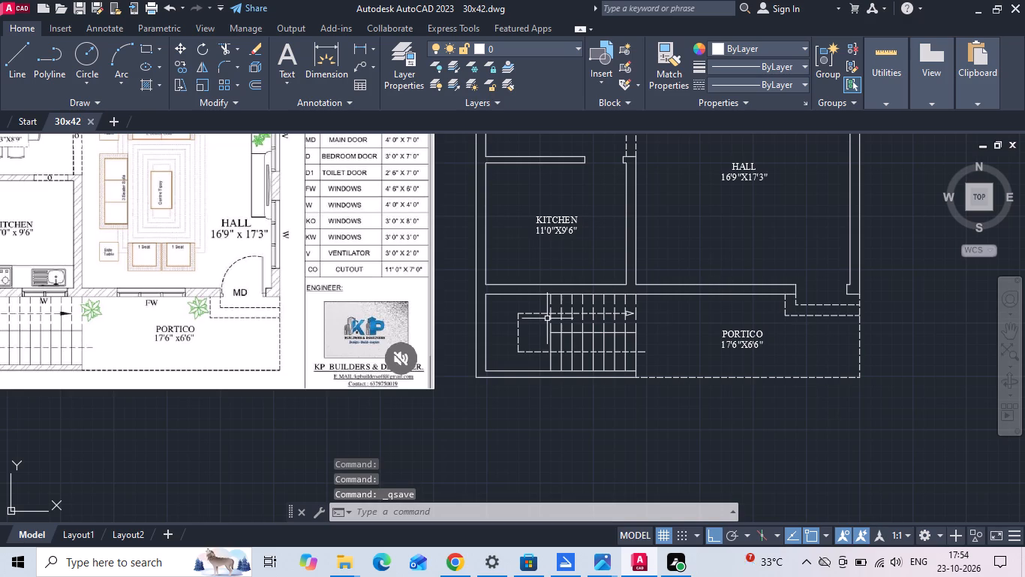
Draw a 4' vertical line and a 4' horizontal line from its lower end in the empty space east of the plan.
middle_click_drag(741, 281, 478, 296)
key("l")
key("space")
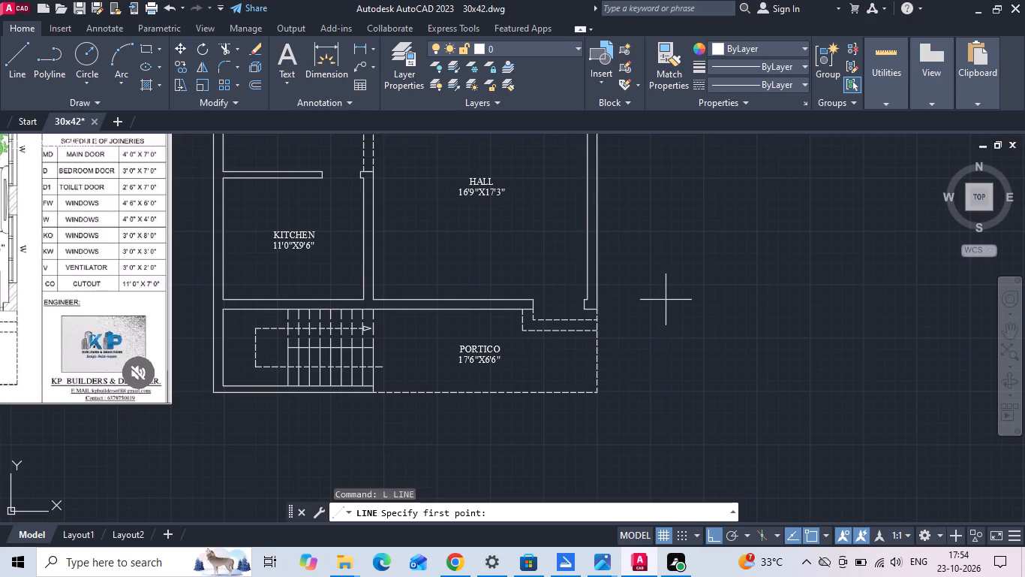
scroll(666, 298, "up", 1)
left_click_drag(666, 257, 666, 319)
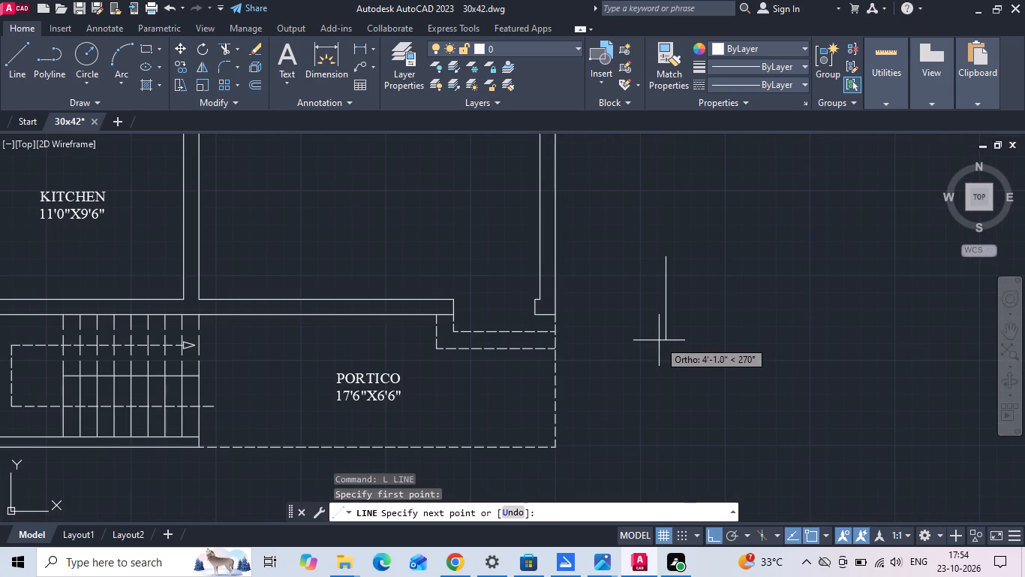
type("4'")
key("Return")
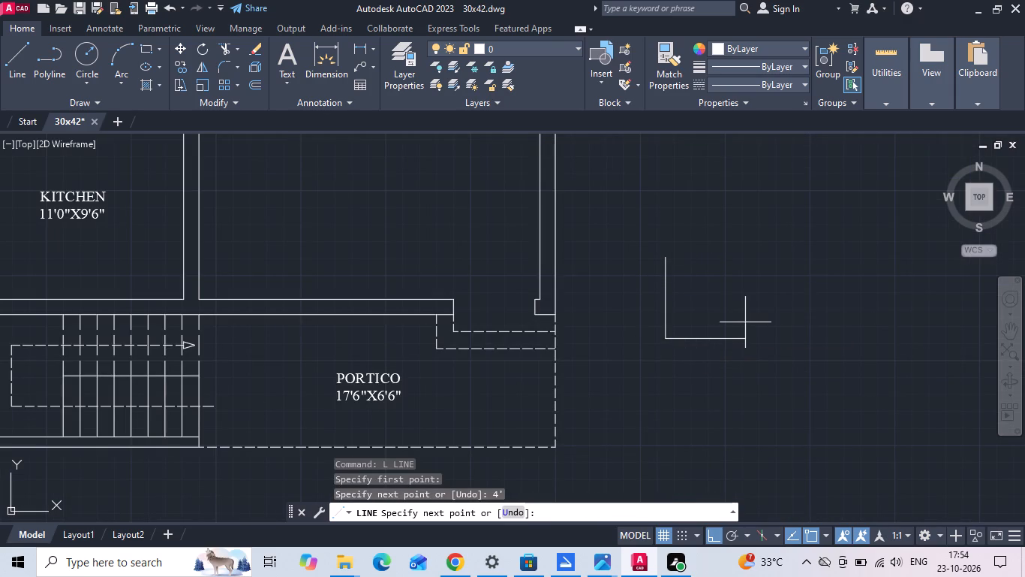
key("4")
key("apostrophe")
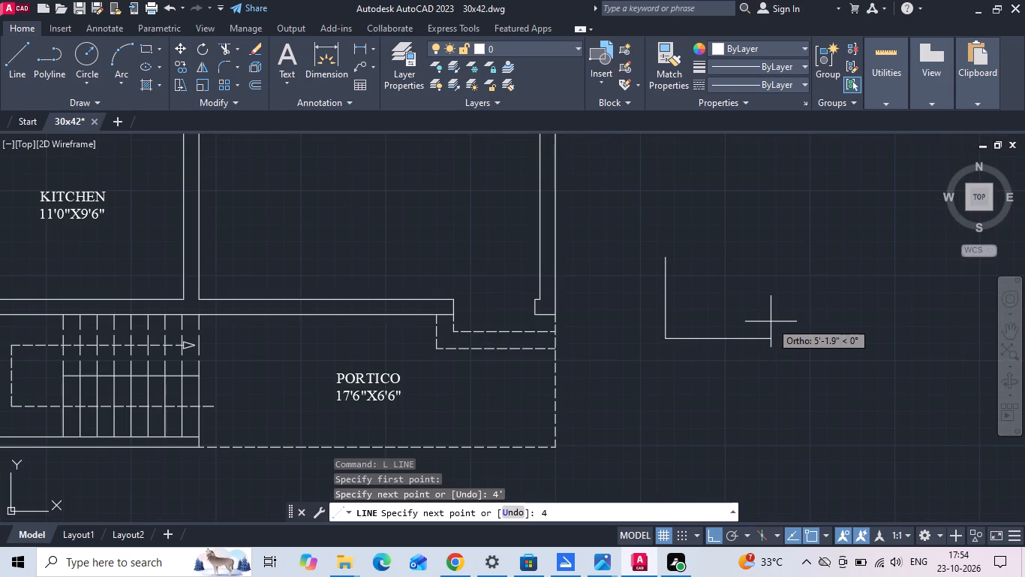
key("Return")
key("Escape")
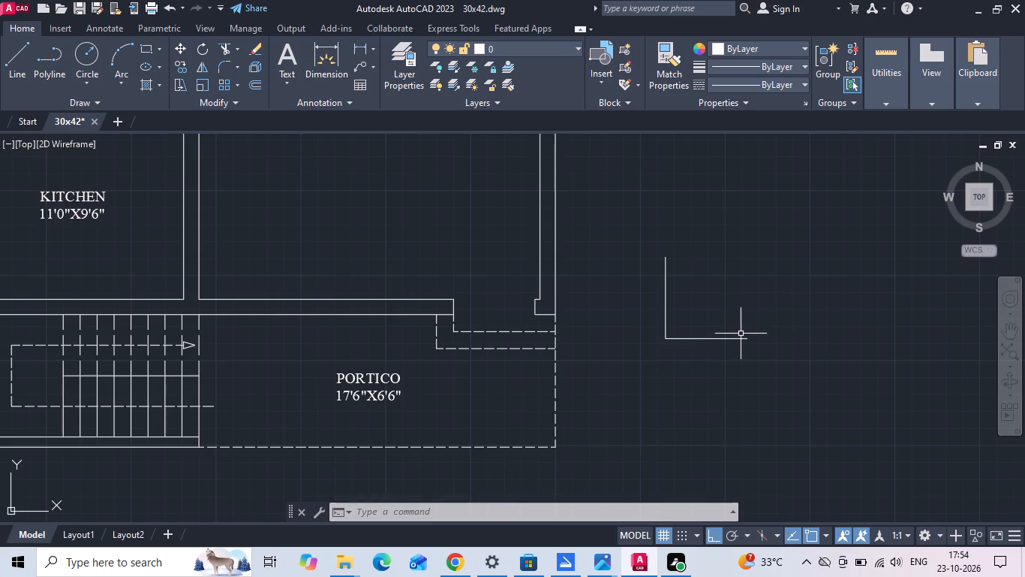
Examine the main door MD and its swing in the reference plan alongside the schedule of joineries.
middle_click_drag(739, 334, 812, 340)
scroll(812, 338, "down", 1)
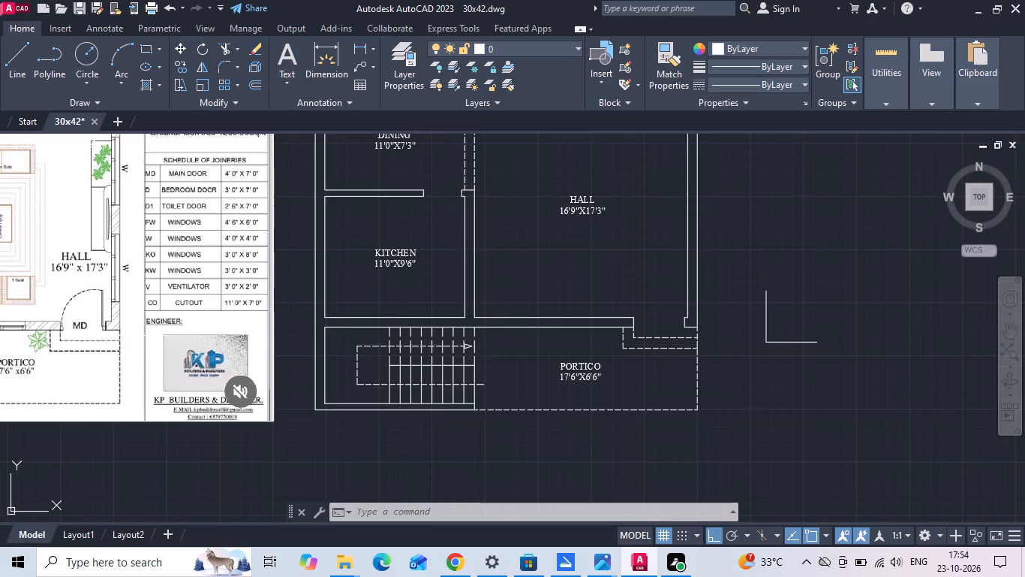
scroll(91, 325, "up", 2)
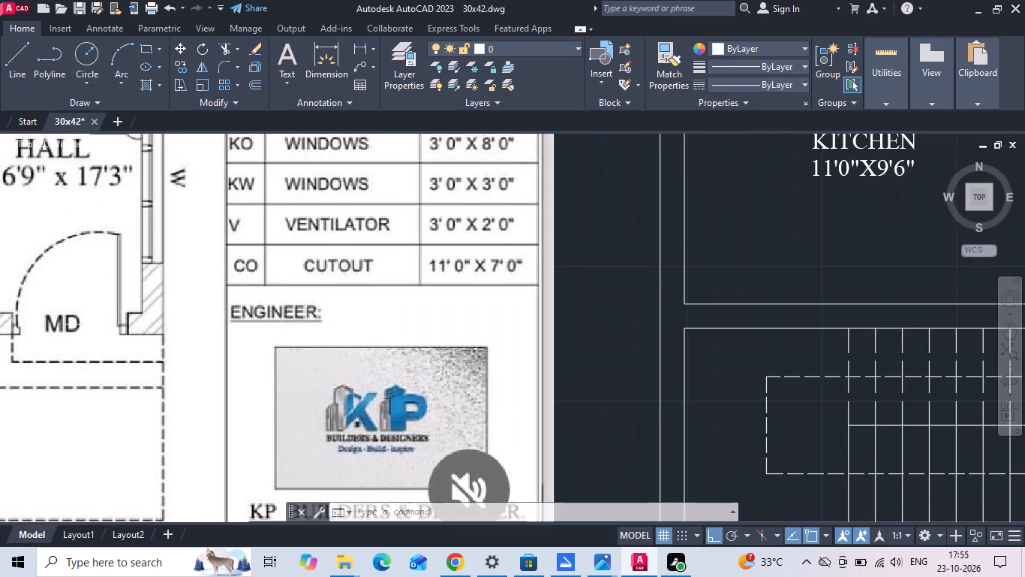
scroll(91, 325, "down", 2)
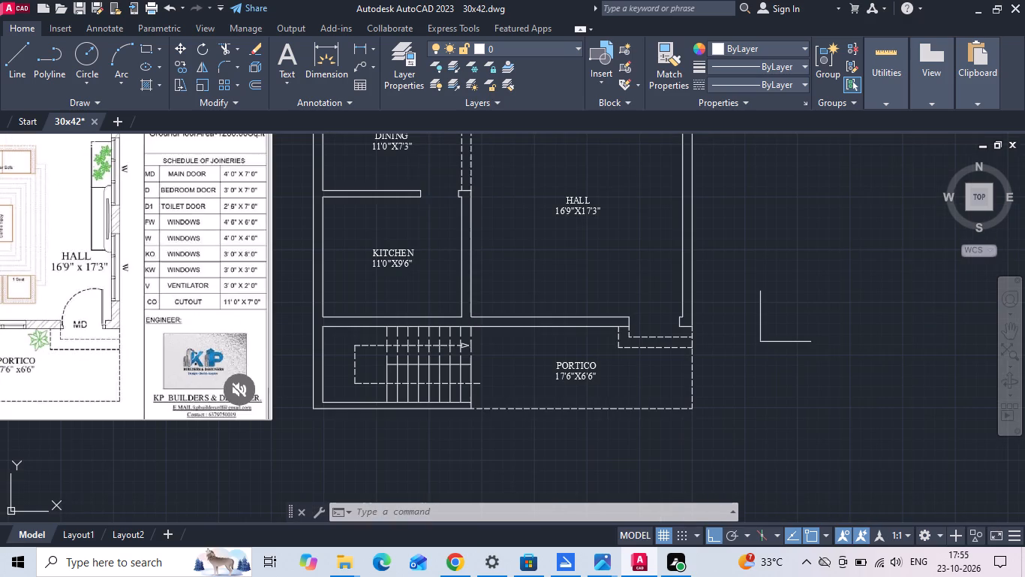
scroll(582, 324, "down", 1)
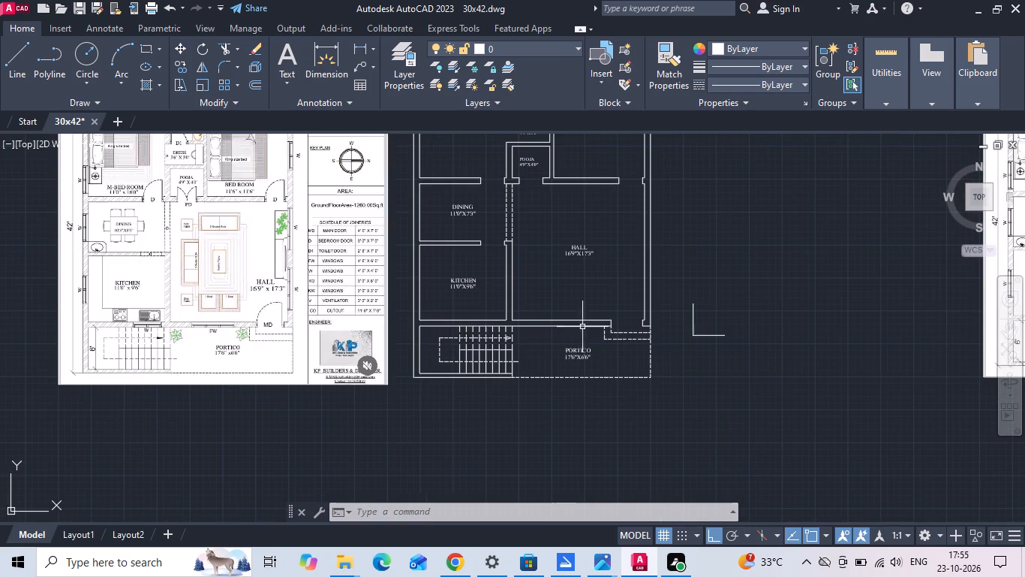
scroll(263, 198, "up", 3)
scroll(167, 253, "down", 3)
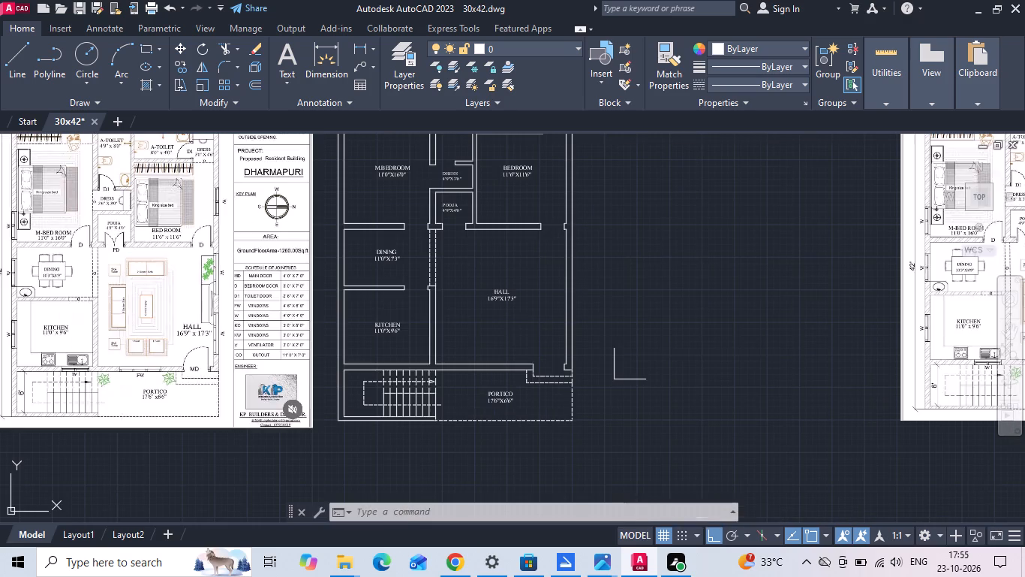
scroll(630, 387, "up", 3)
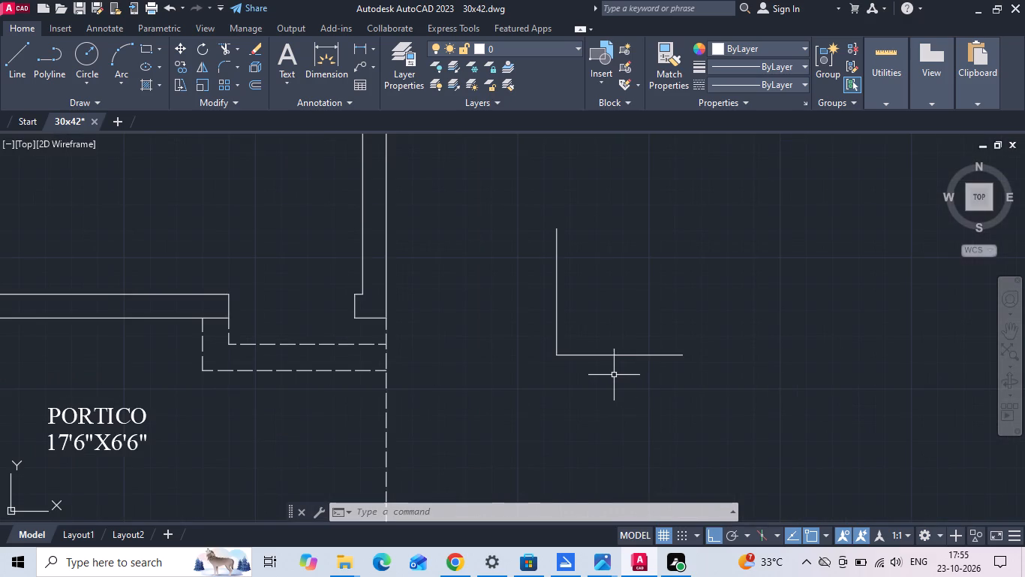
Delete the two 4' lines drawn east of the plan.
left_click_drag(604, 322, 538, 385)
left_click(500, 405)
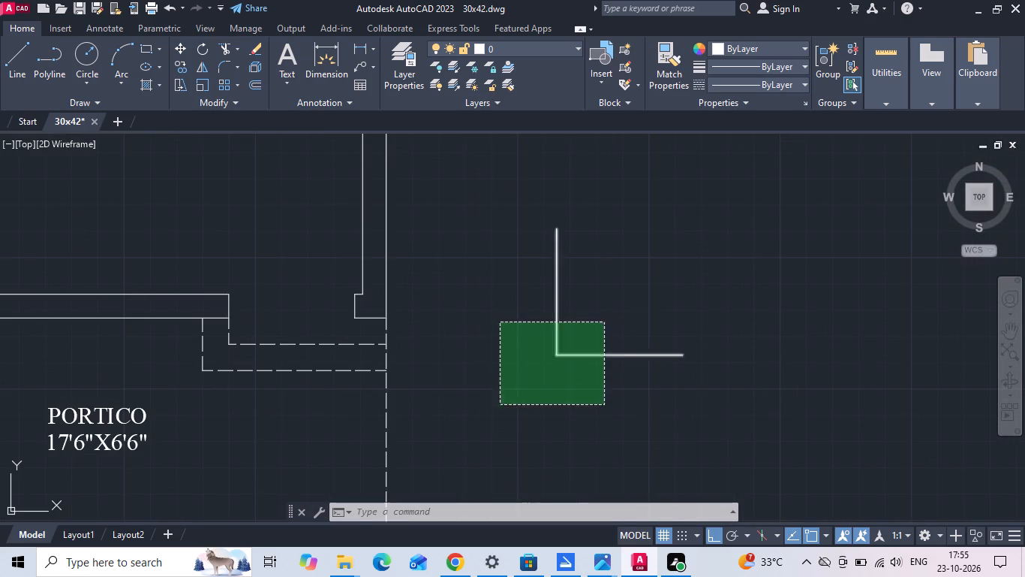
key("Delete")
Draw a 1" horizontal stub east of the plan, continuing from its east end with a 3'10" vertical line upward for the door leaf.
type("L")
key("space")
scroll(523, 354, "up", 1)
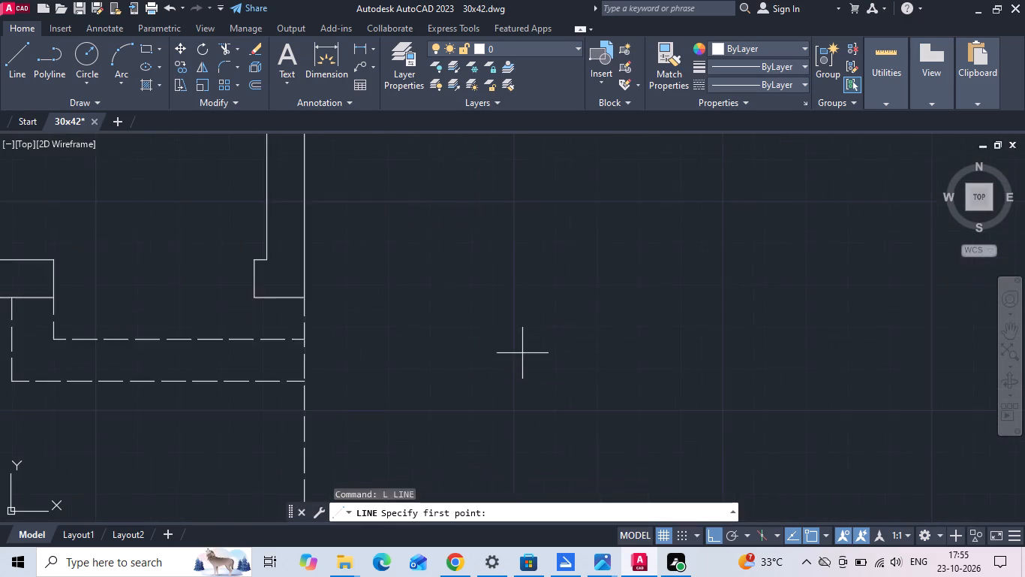
left_click_drag(446, 346, 519, 349)
type("1")
key("space")
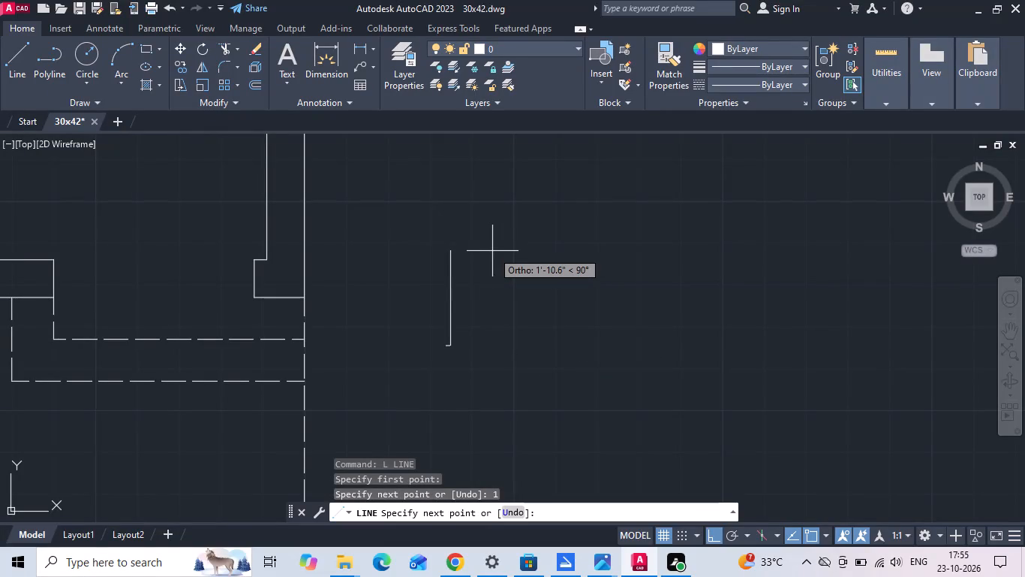
type("3'")
type("10")
key("Return")
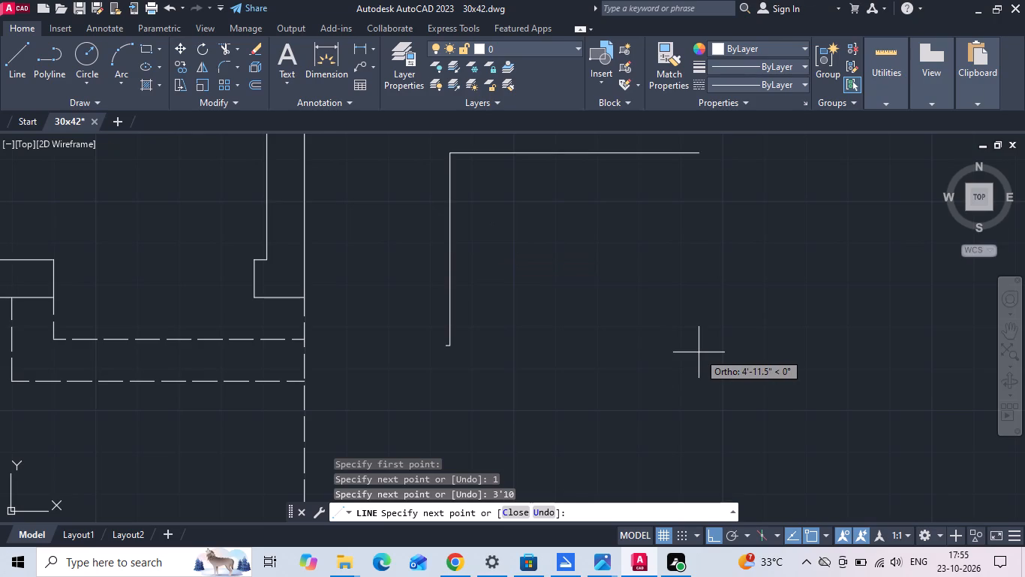
key("Escape")
scroll(696, 357, "down", 1)
scroll(585, 334, "up", 1)
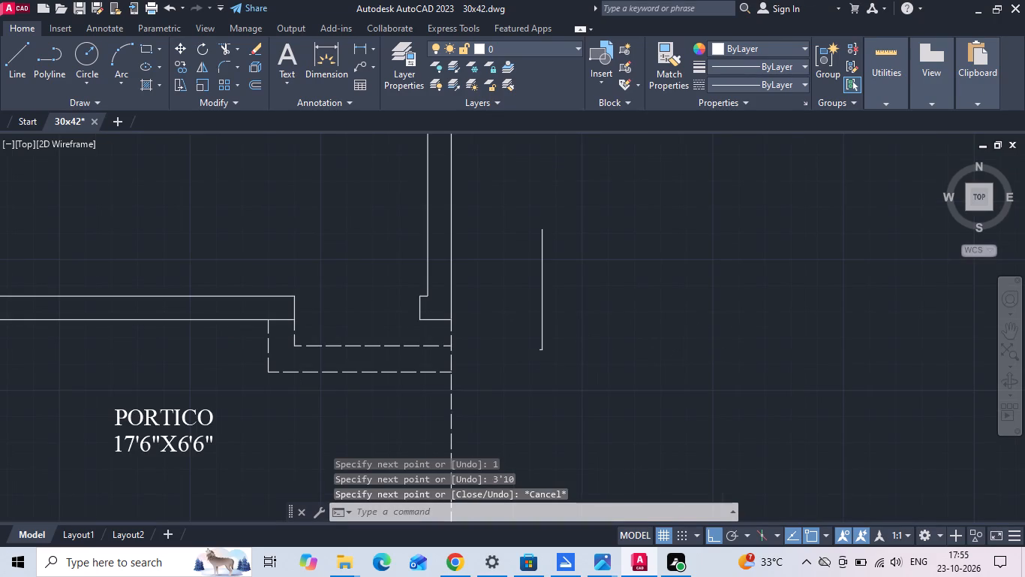
Draw a 3'10" horizontal line eastward from the lower end of the door leaf line.
key("l")
key("space")
scroll(545, 363, "up", 1)
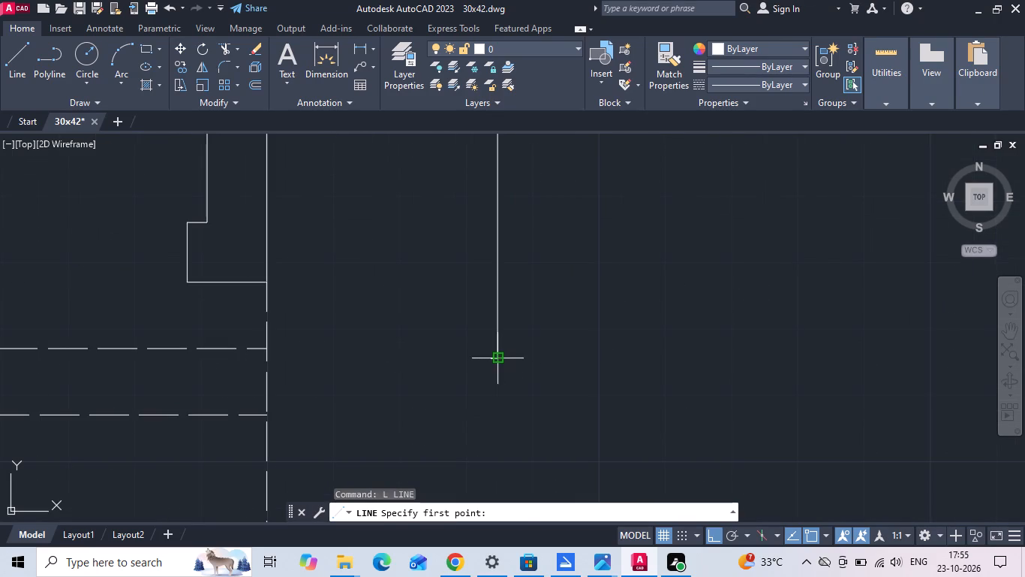
left_click_drag(497, 358, 508, 358)
type("3'10")
key("Return")
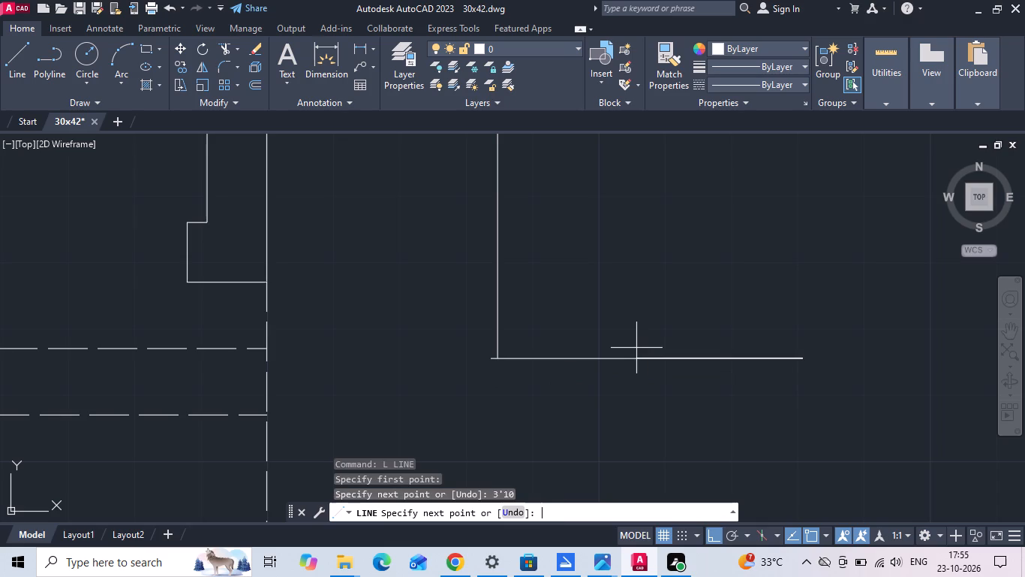
key("Escape")
Offset the vertical door leaf line 1" to the east.
scroll(609, 393, "down", 1)
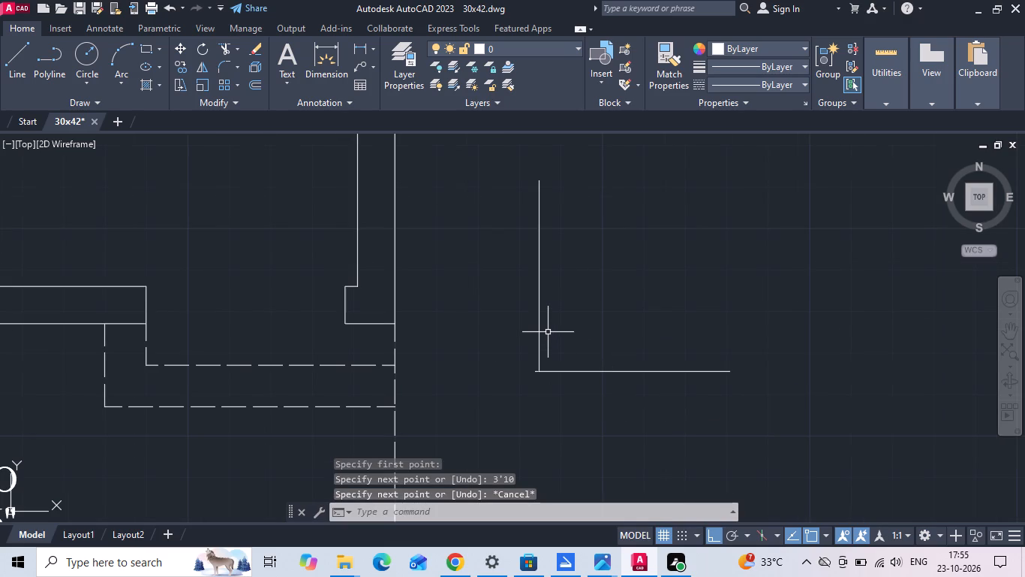
type("O 1")
key("space")
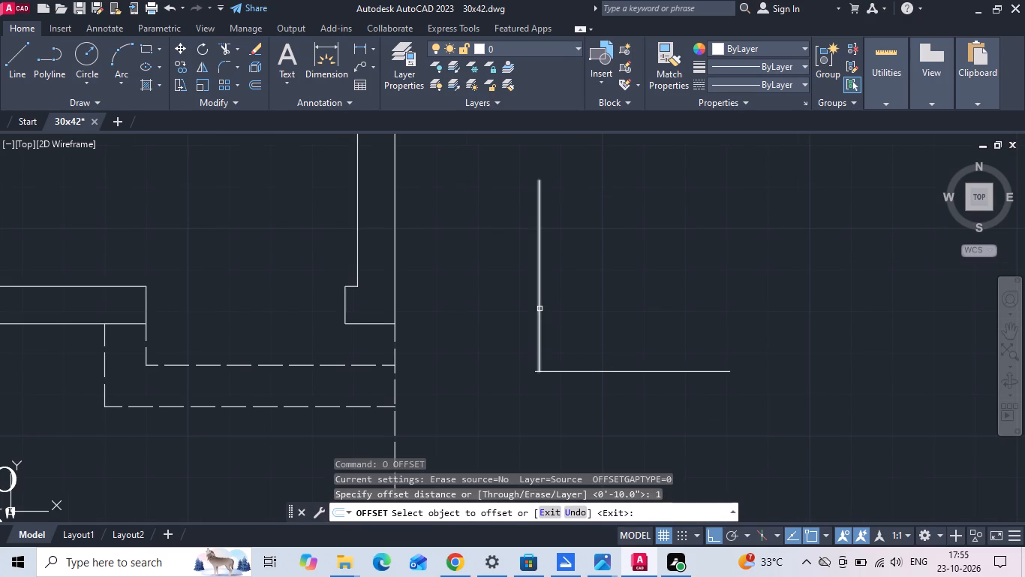
left_click(539, 308)
left_click(607, 278)
key("Escape")
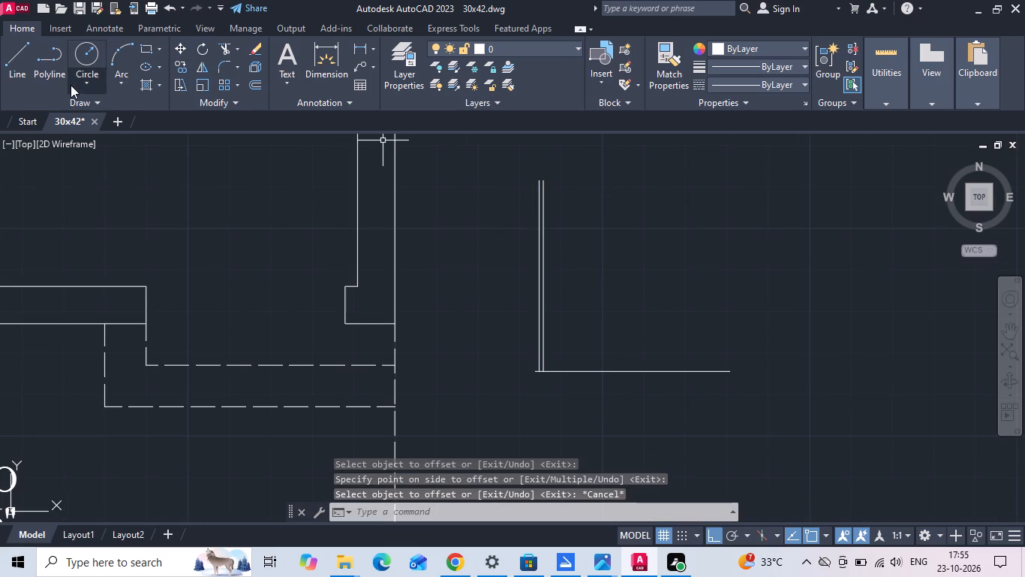
Draw the door swing with a Start, Center, End arc from the horizontal line's east end, centred at the leaf's base, to the leaf's top.
left_click(121, 83)
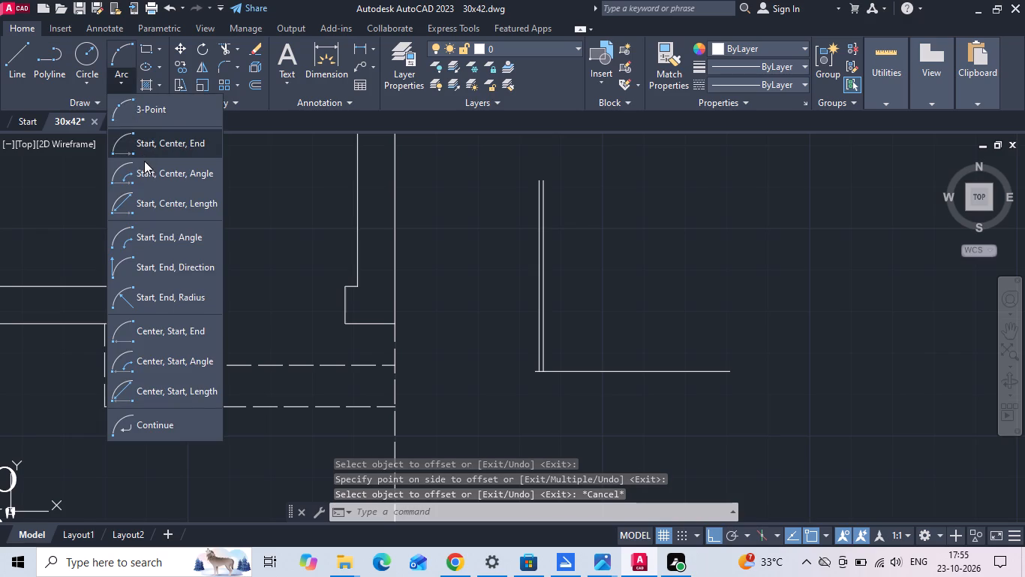
left_click(157, 150)
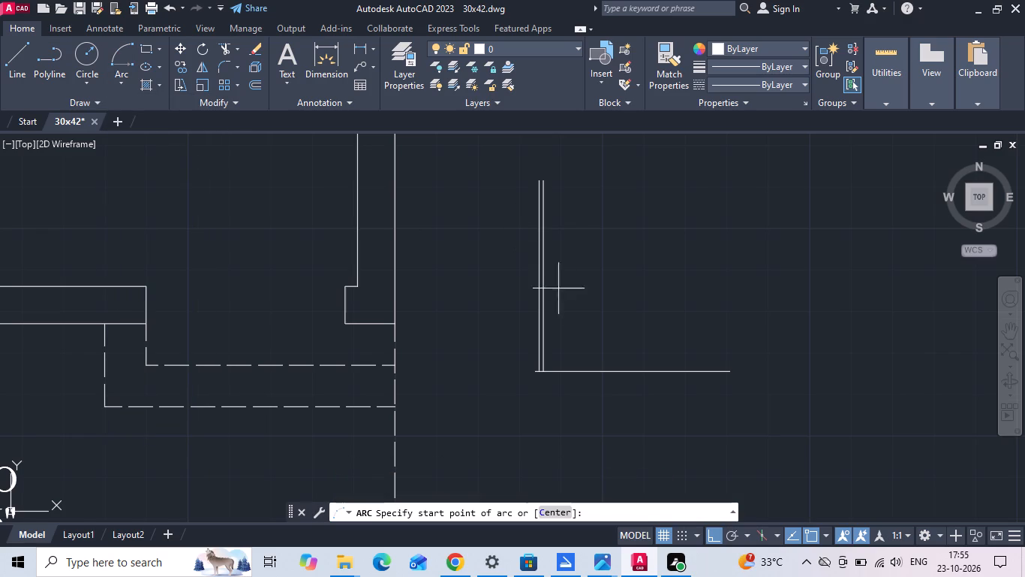
left_click(732, 373)
scroll(593, 375, "up", 2)
left_click(452, 370)
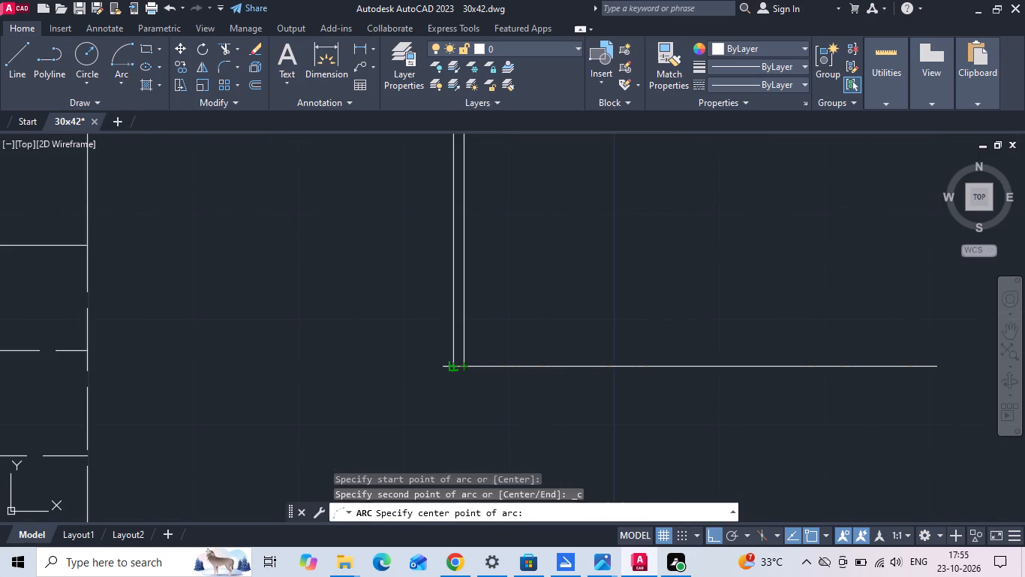
scroll(449, 373, "down", 2)
left_click(437, 252)
Trim away the horizontal line beneath the door swing, from the leaf's inner face to the arc.
key("t")
key("r")
key("space")
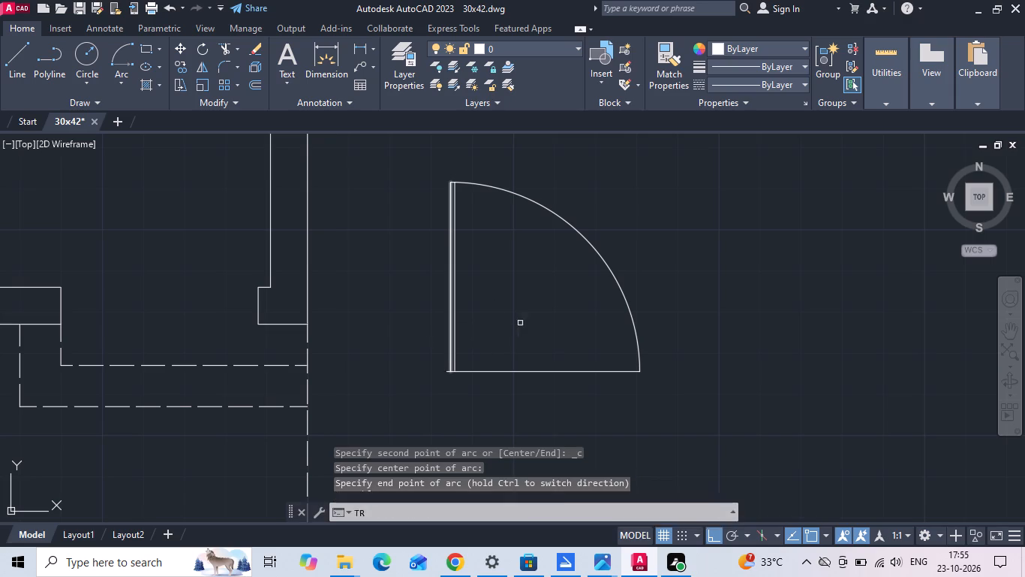
left_click_drag(535, 330, 532, 399)
middle_click_drag(536, 388, 536, 364)
key("Escape")
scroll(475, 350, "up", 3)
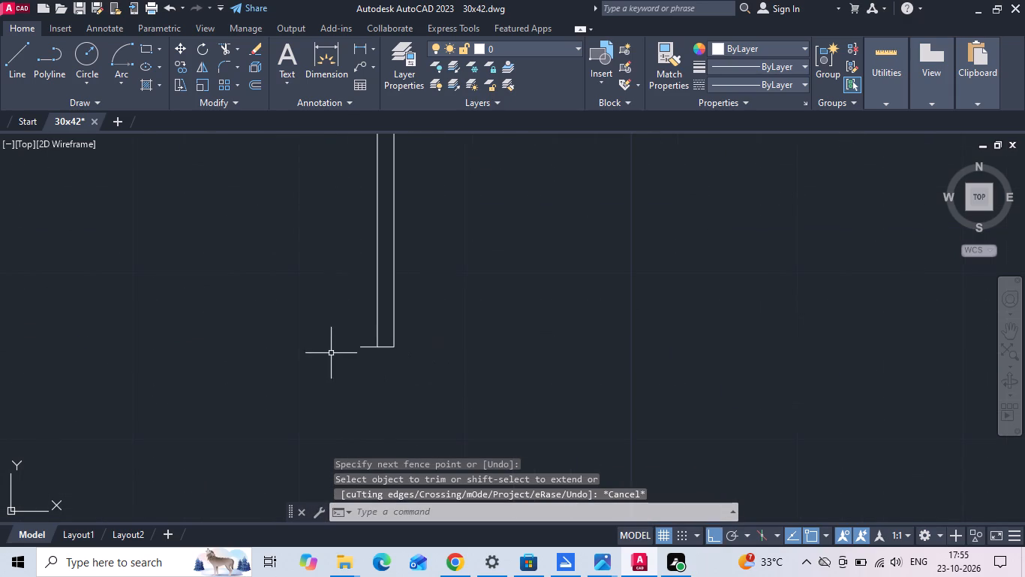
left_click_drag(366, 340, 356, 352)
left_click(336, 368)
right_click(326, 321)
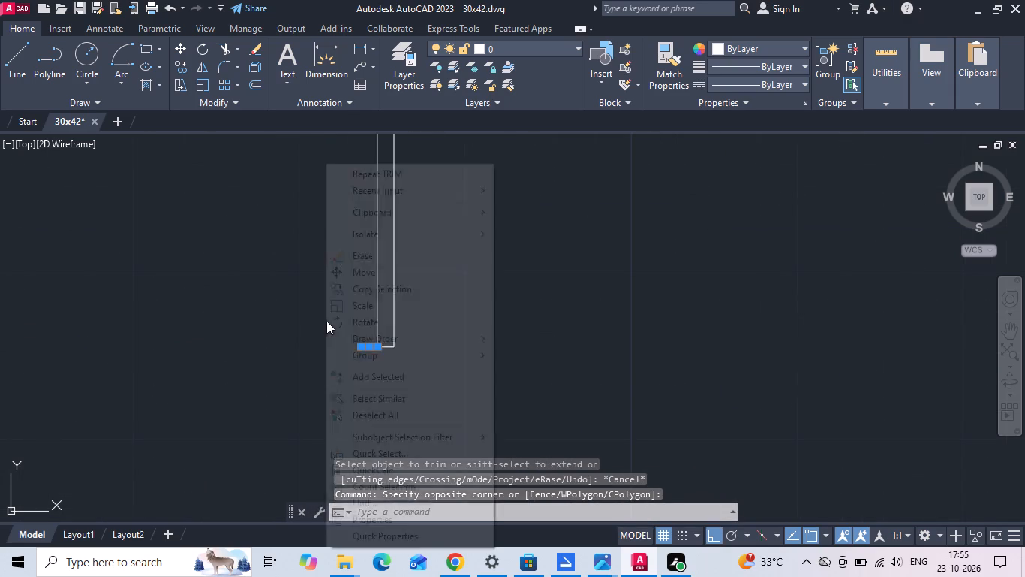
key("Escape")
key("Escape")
Erase the short line closing the door leaf's base and extend the west stub to the leaf's inner face.
scroll(399, 368, "up", 2)
left_click(368, 315)
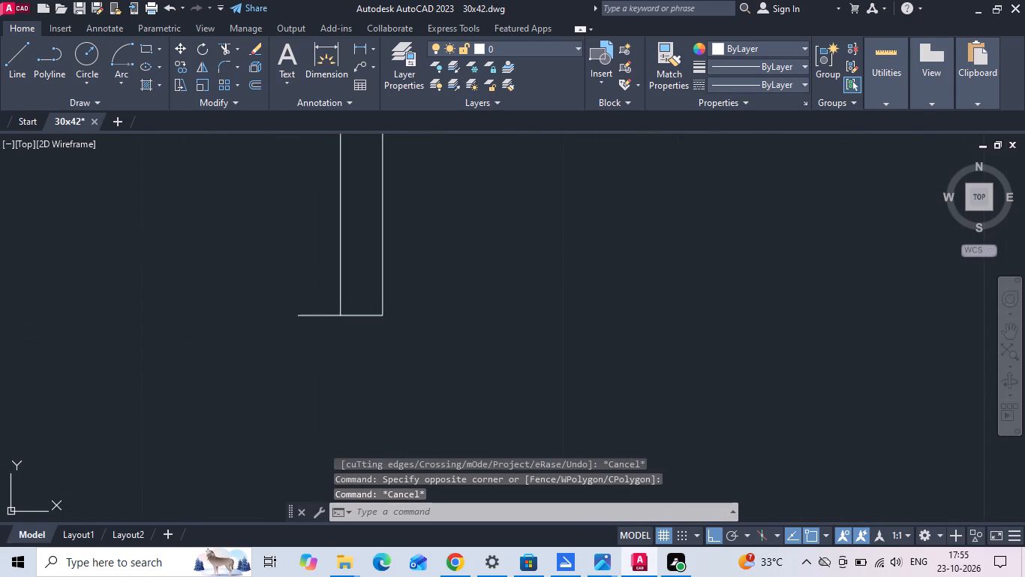
key("Delete")
type("EX")
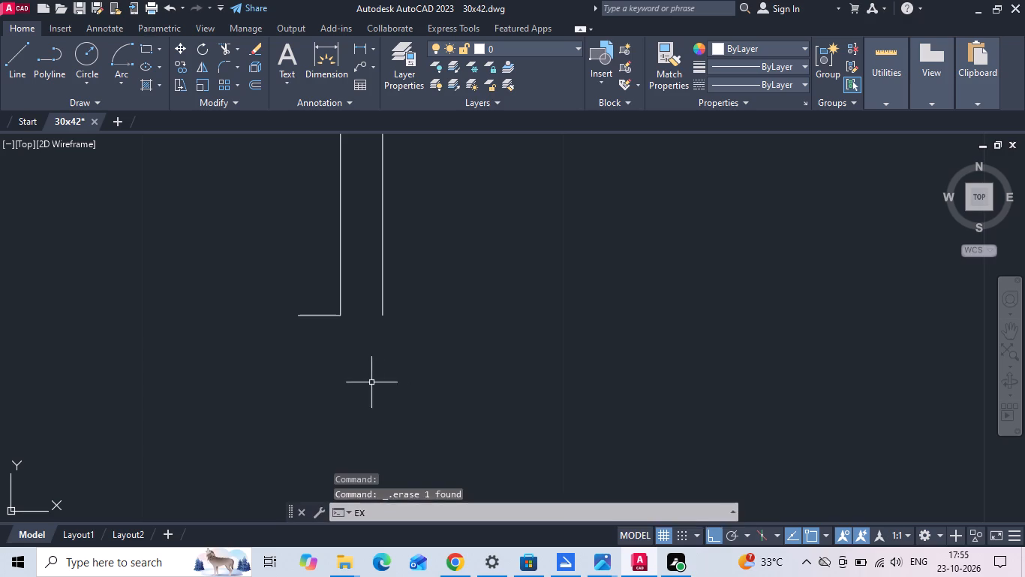
key("space")
left_click_drag(326, 352, 320, 285)
key("Escape")
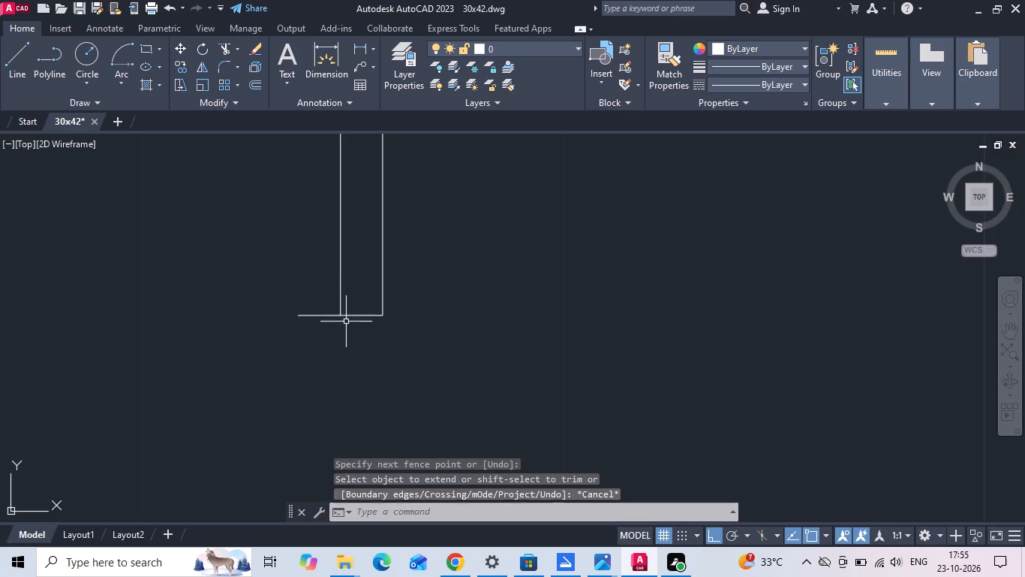
Measure the horizontal distance from the west stub's outer end to the lower end of the swing arc.
scroll(346, 343, "down", 3)
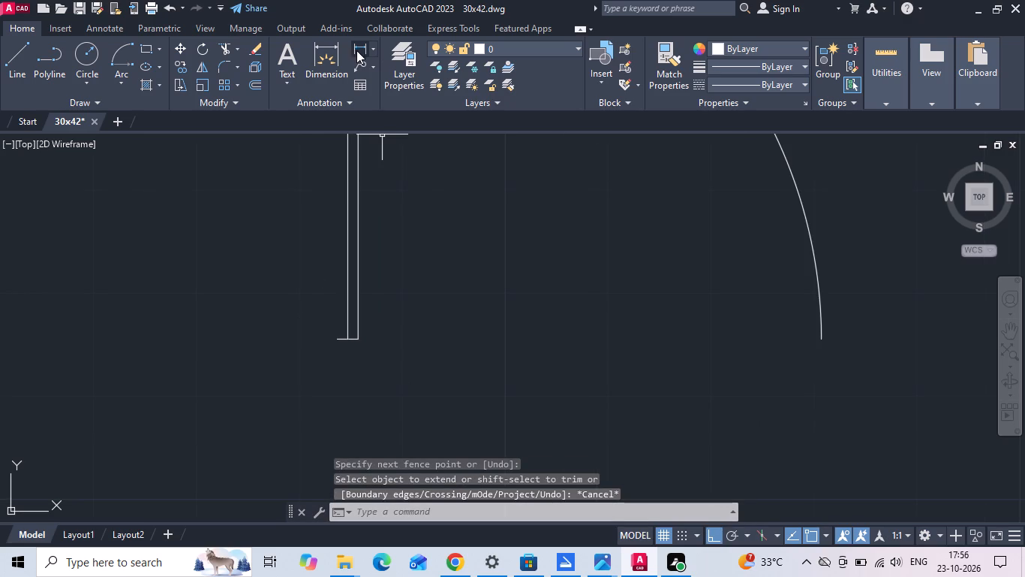
left_click(357, 49)
left_click(332, 343)
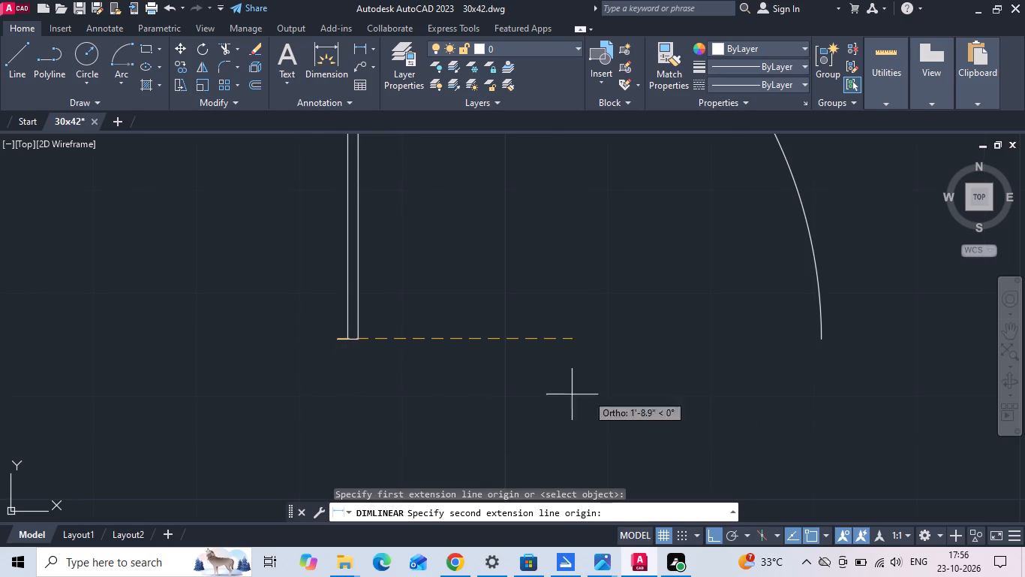
left_click(823, 342)
key("Escape")
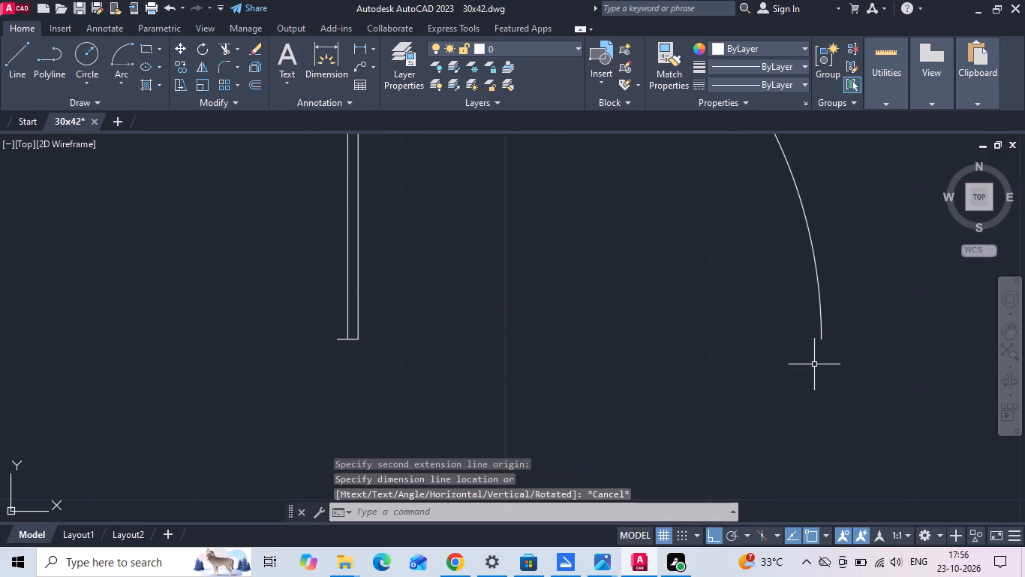
Draw a 1" horizontal stub line eastward from the lower end of the door swing arc.
key("l")
key("space")
left_click(817, 339)
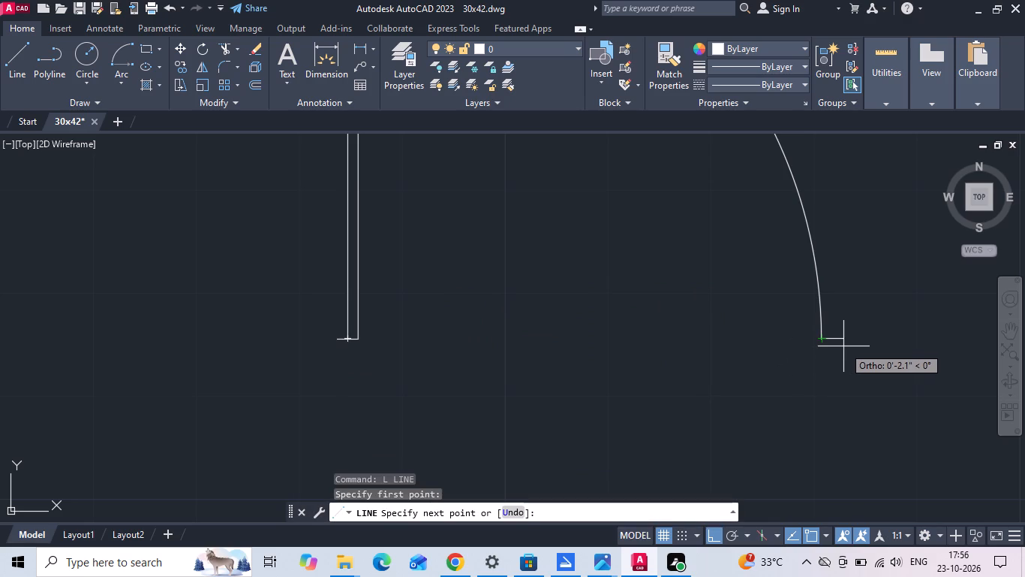
type("1")
key("space")
key("Escape")
Match the door swing arc's properties to the dashed line at the portico step.
scroll(661, 413, "down", 2)
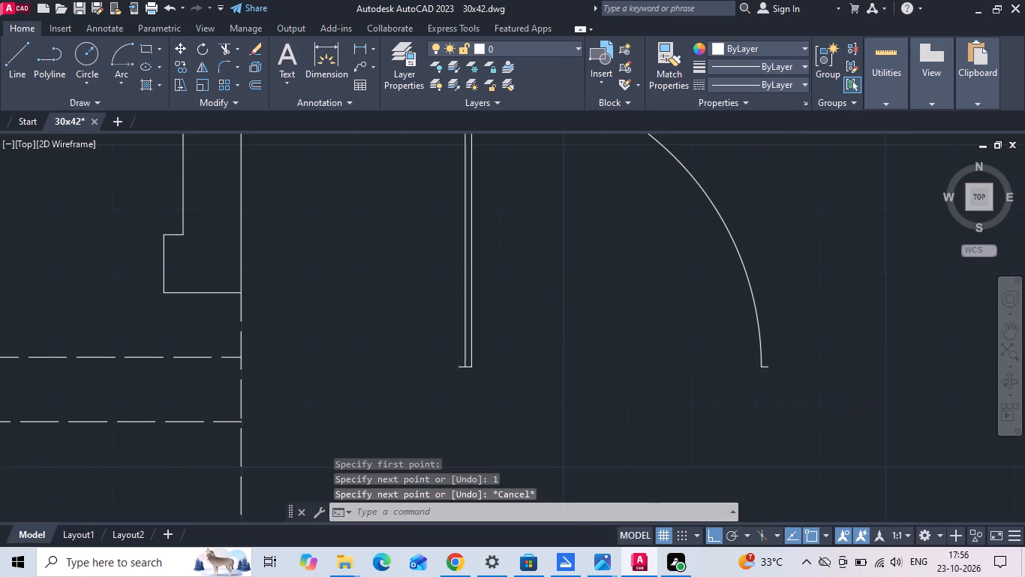
left_click(678, 71)
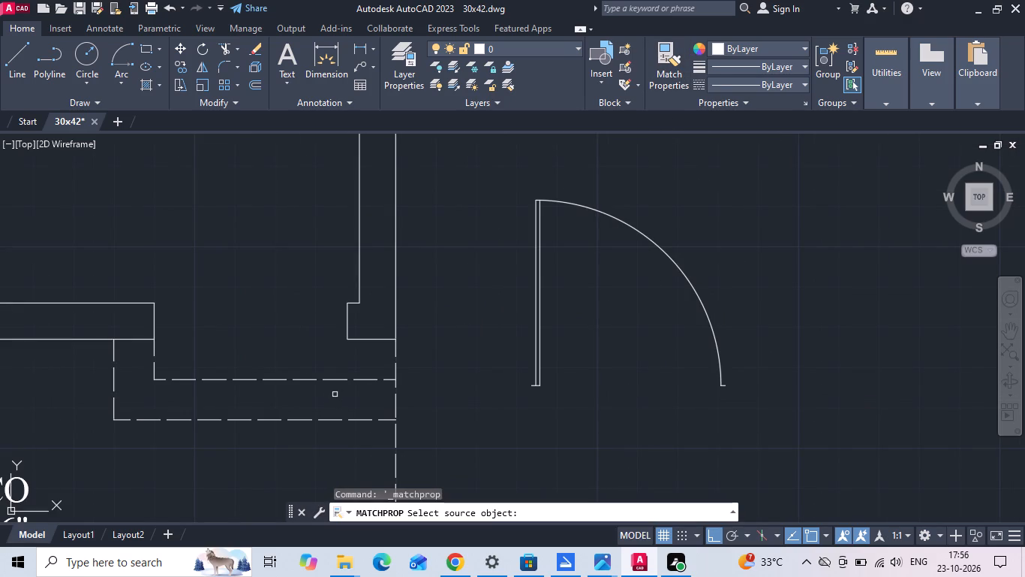
left_click(330, 379)
left_click_drag(732, 180, 681, 252)
left_click(645, 292)
scroll(801, 282, "down", 1)
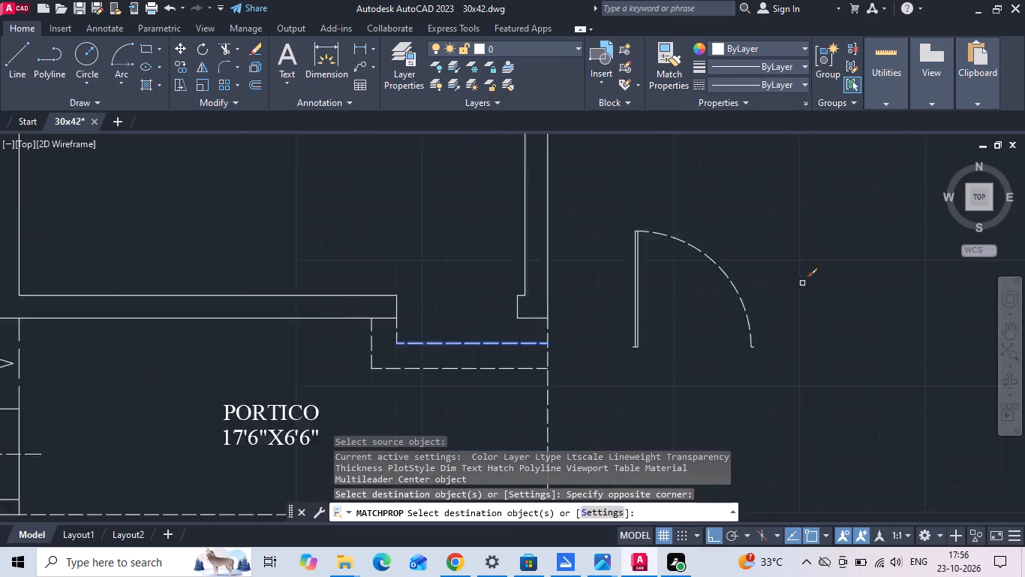
scroll(806, 291, "down", 1)
key("Escape")
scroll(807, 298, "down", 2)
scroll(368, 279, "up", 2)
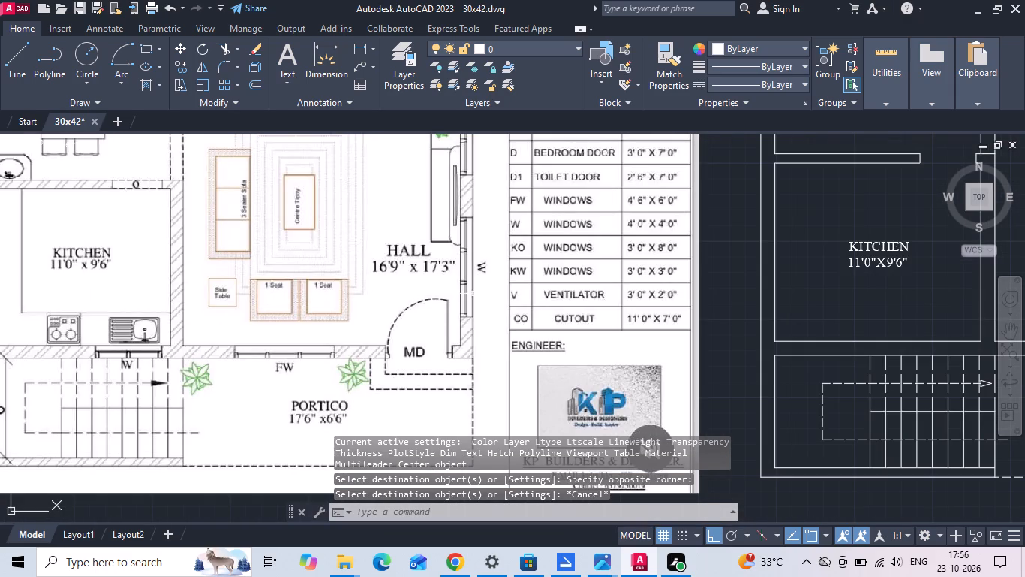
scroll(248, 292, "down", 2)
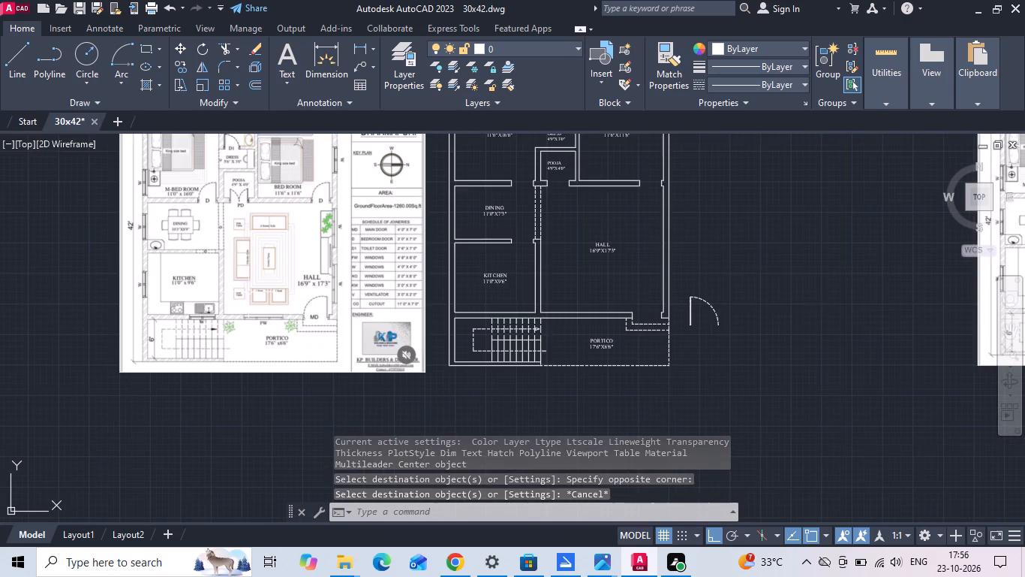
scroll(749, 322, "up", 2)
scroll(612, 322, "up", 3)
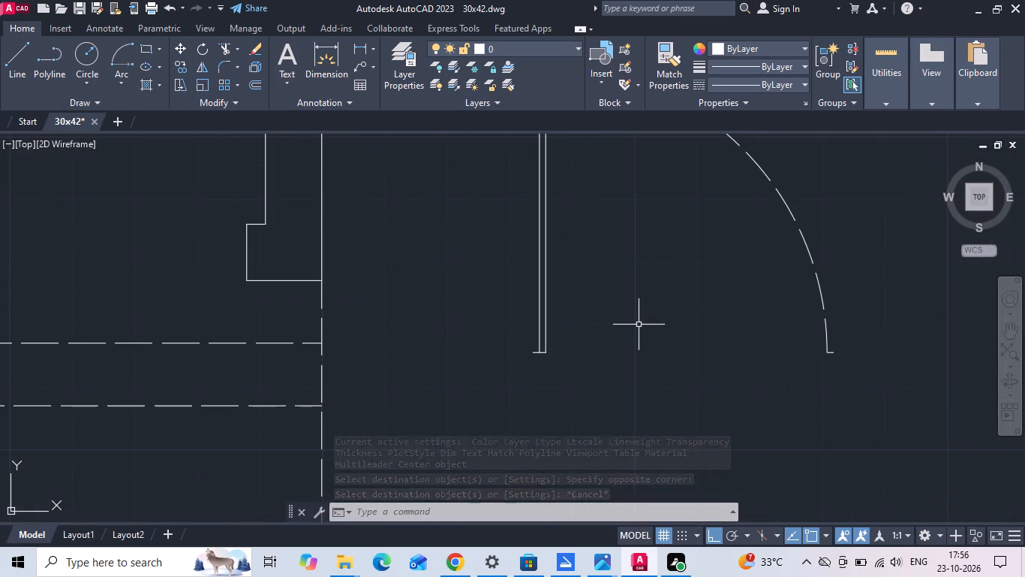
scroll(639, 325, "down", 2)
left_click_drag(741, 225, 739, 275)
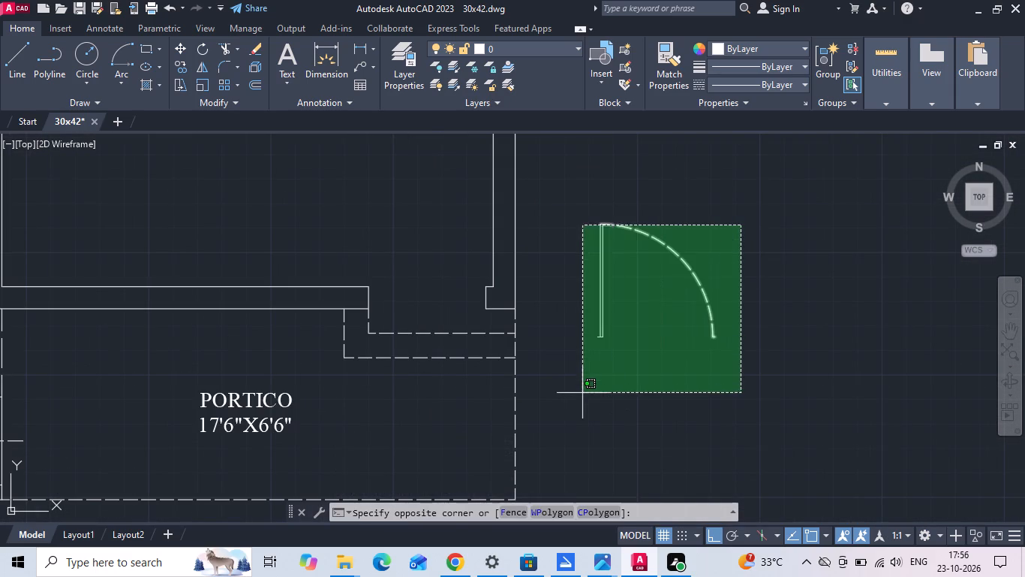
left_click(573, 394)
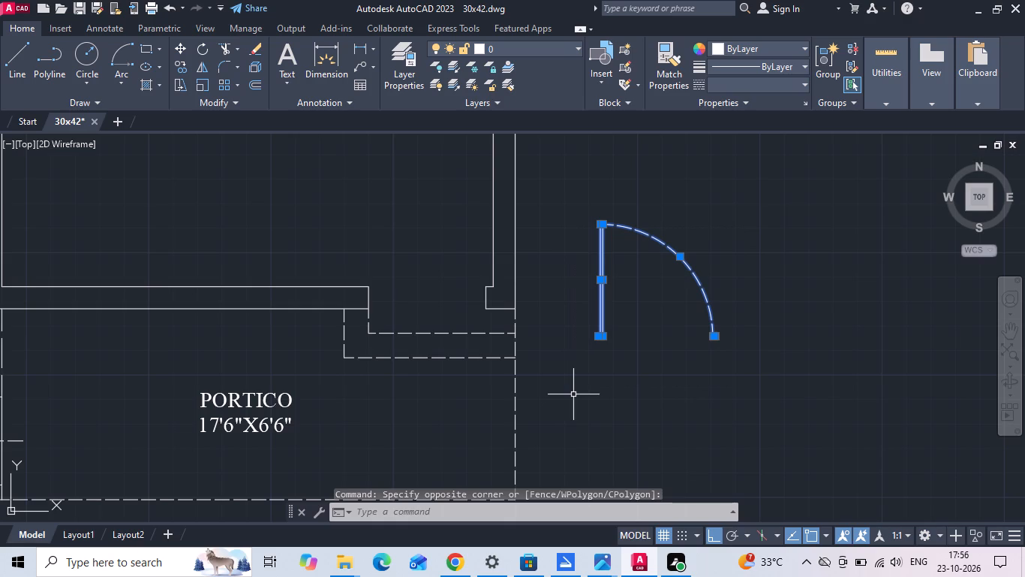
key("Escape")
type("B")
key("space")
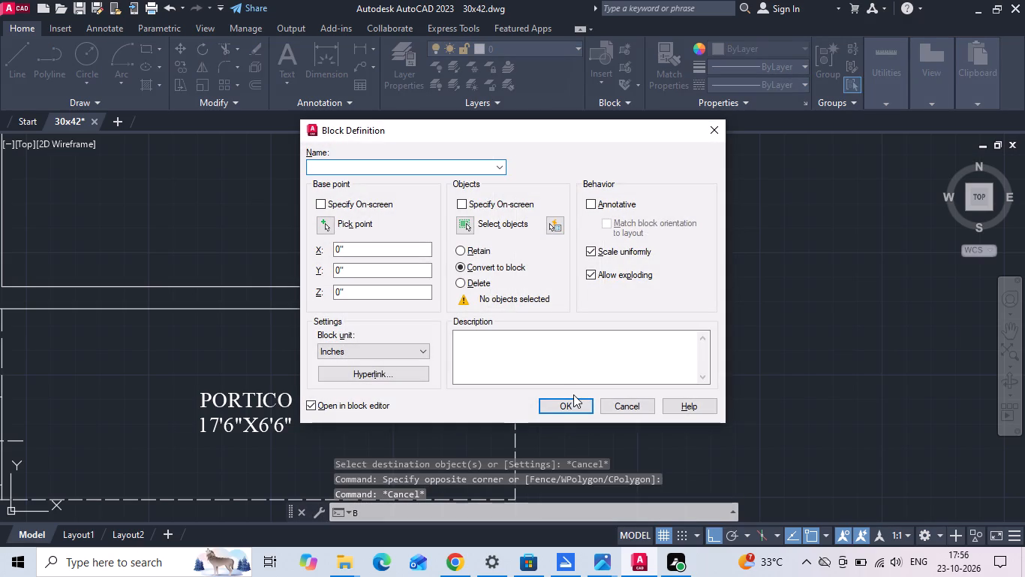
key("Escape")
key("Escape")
Copy the whole door symbol about 7'9" to the east.
left_click_drag(741, 301, 705, 337)
left_click(575, 368)
right_click(574, 368)
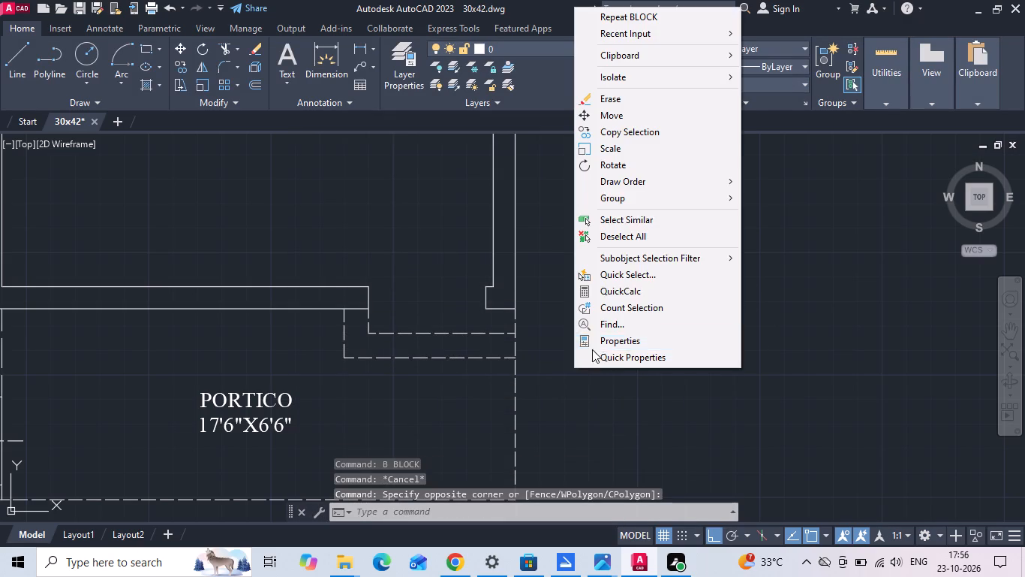
left_click(645, 131)
middle_click_drag(651, 329, 526, 328)
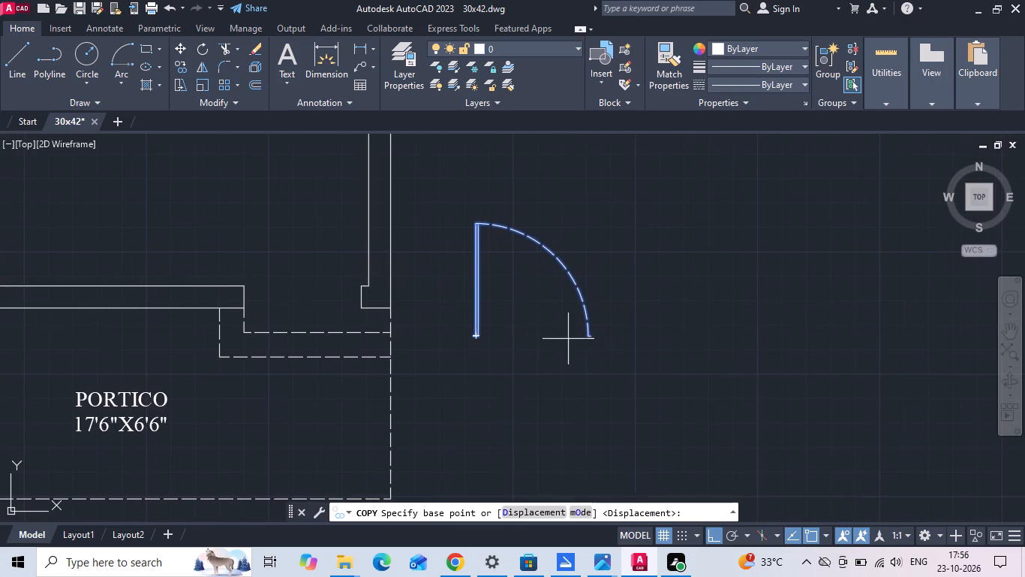
left_click(578, 340)
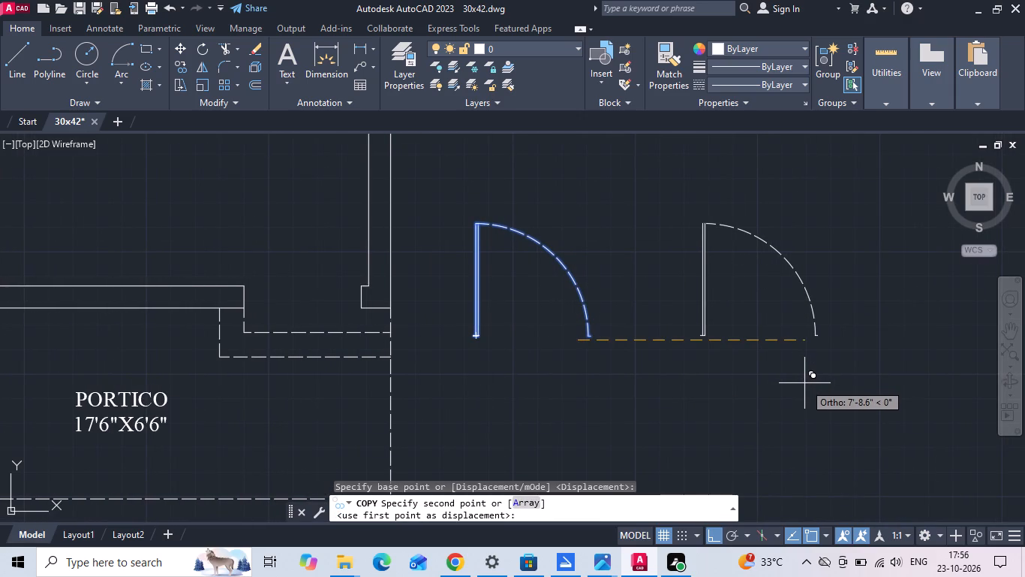
left_click(807, 383)
key("Escape")
Draw a vertical guide line downward from the outer end of the copied door's west stub.
scroll(815, 355, "up", 4)
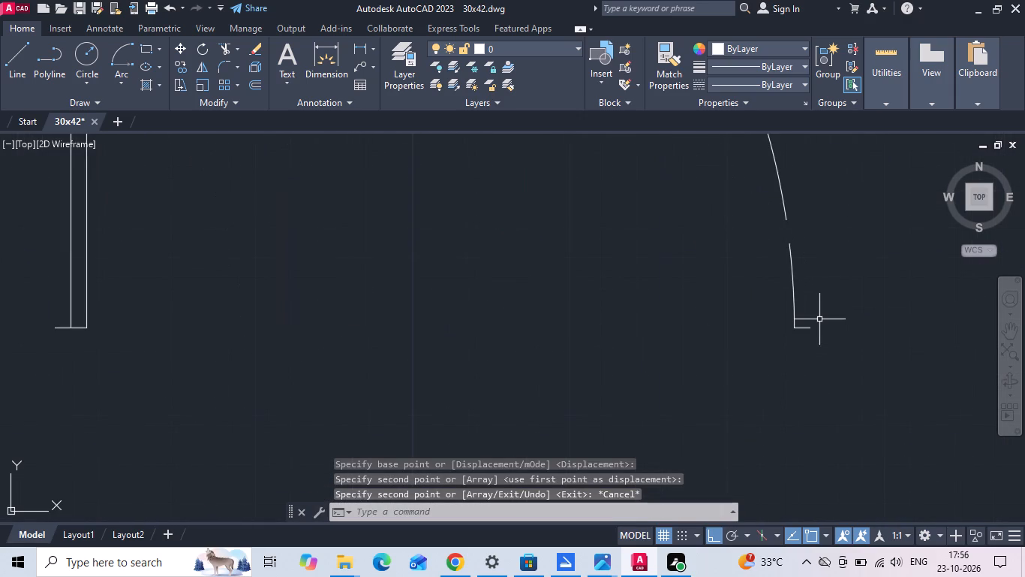
scroll(792, 385, "down", 1)
type("L")
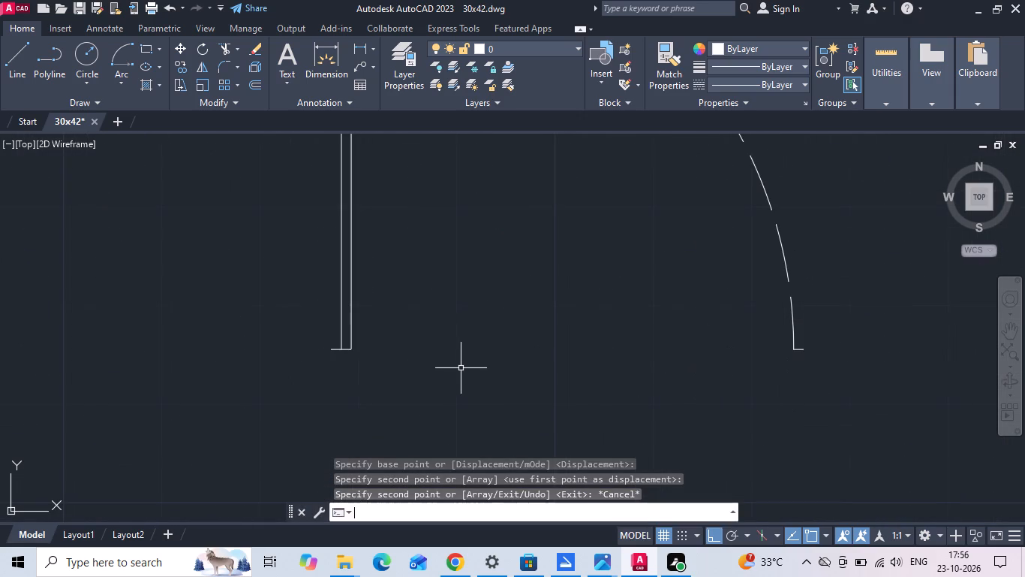
key("space")
left_click_drag(332, 355, 328, 376)
middle_click_drag(321, 412, 337, 302)
left_click(329, 369)
key("Escape")
Offset the vertical guide line 3' to the east.
key("o")
key("space")
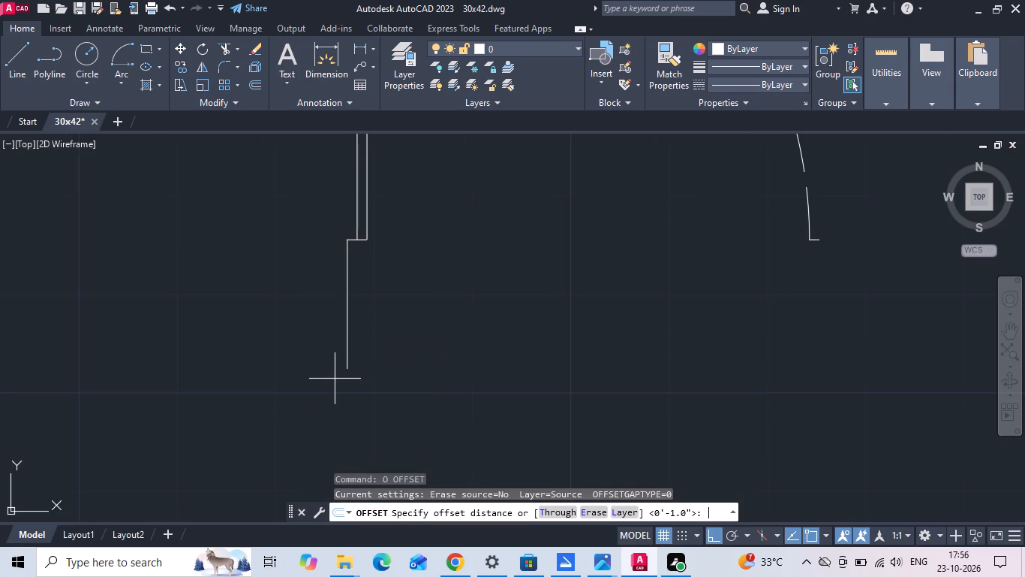
type("3'")
key("Return")
left_click_drag(349, 320, 362, 316)
left_click(507, 291)
scroll(614, 336, "down", 1)
key("Escape")
Move the copied door's east stub so its outer end meets the top of the offset guide line.
scroll(759, 252, "up", 2)
left_click_drag(735, 298, 708, 332)
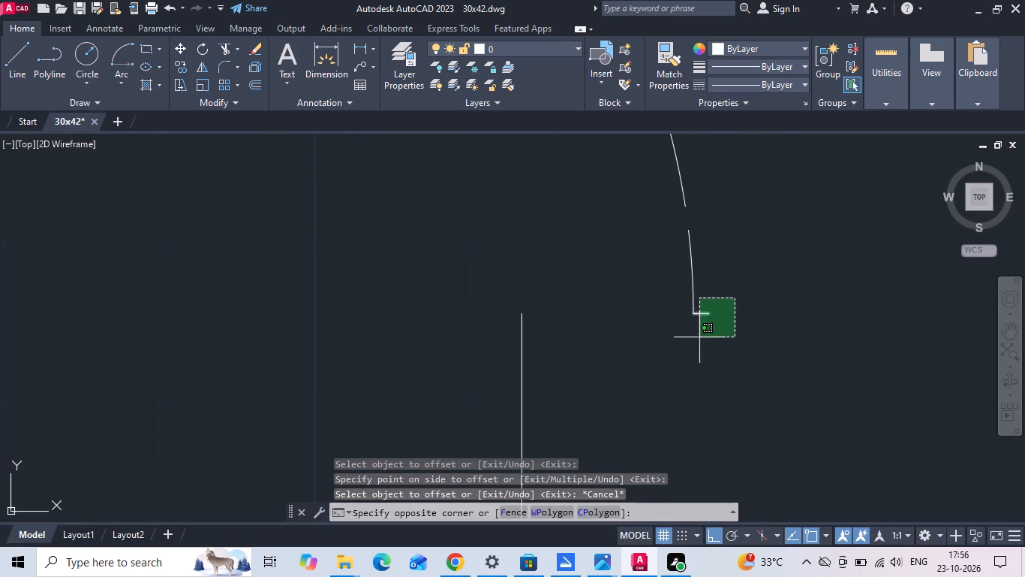
left_click(699, 337)
right_click(727, 255)
left_click(751, 267)
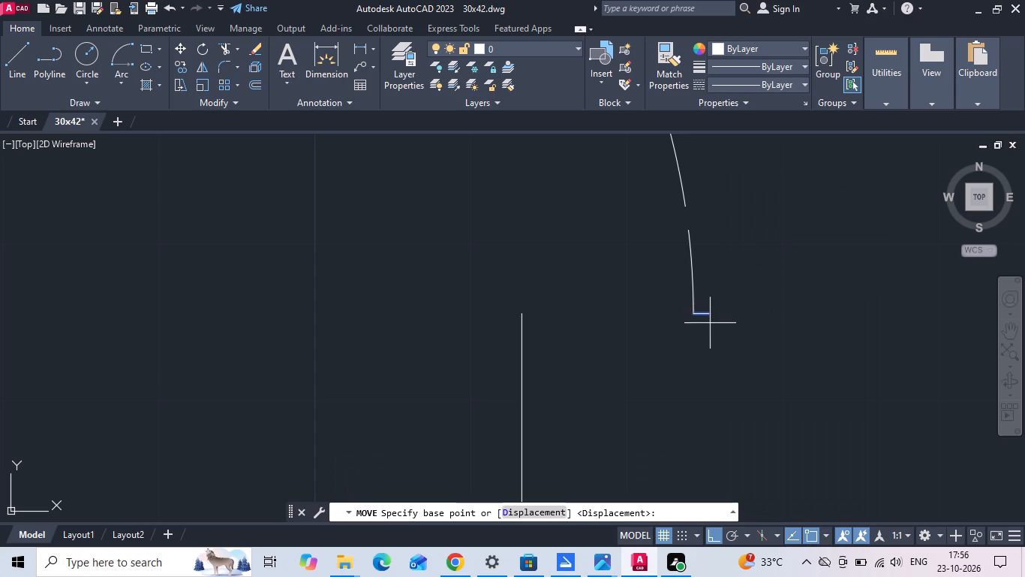
left_click(707, 315)
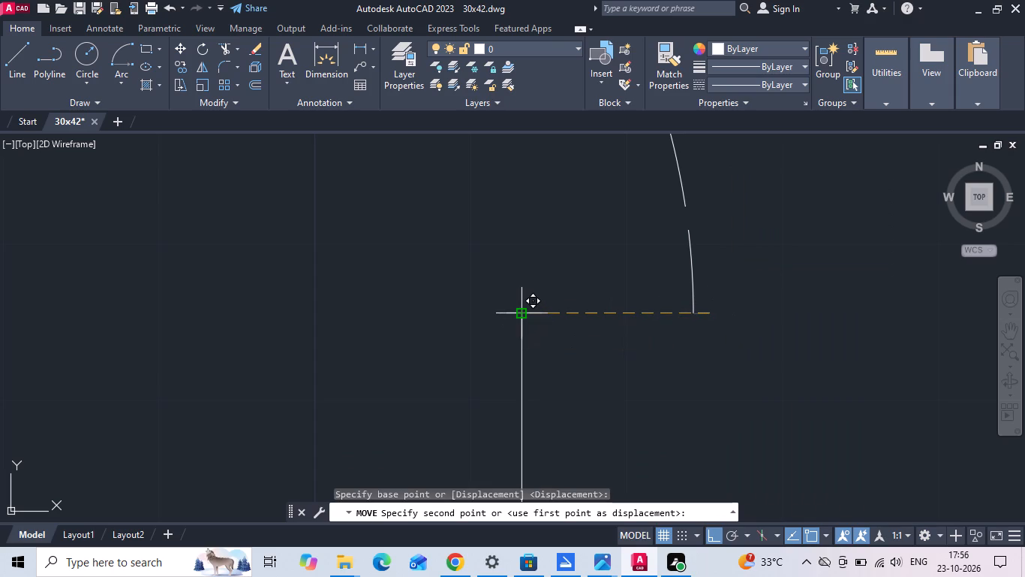
left_click(525, 316)
Erase the copied door's dashed swing arc.
scroll(640, 316, "down", 2)
left_click_drag(678, 258, 672, 248)
left_click(627, 221)
key("Delete")
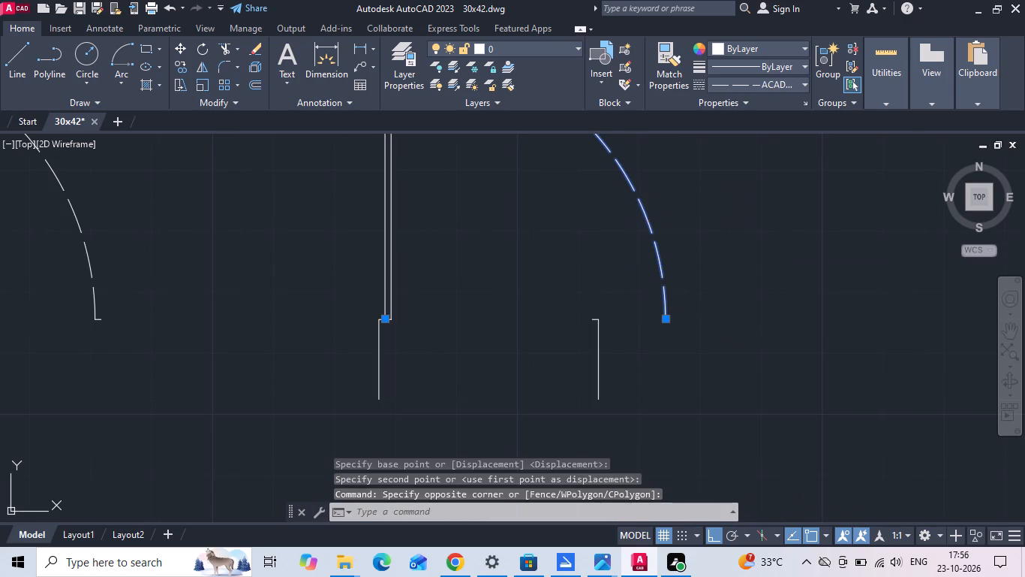
Draw a Start, Center, End arc from the moved stub's inner end, centred at the leaf's west base corner, up to the leaf.
middle_click_drag(633, 240, 643, 276)
scroll(669, 316, "down", 1)
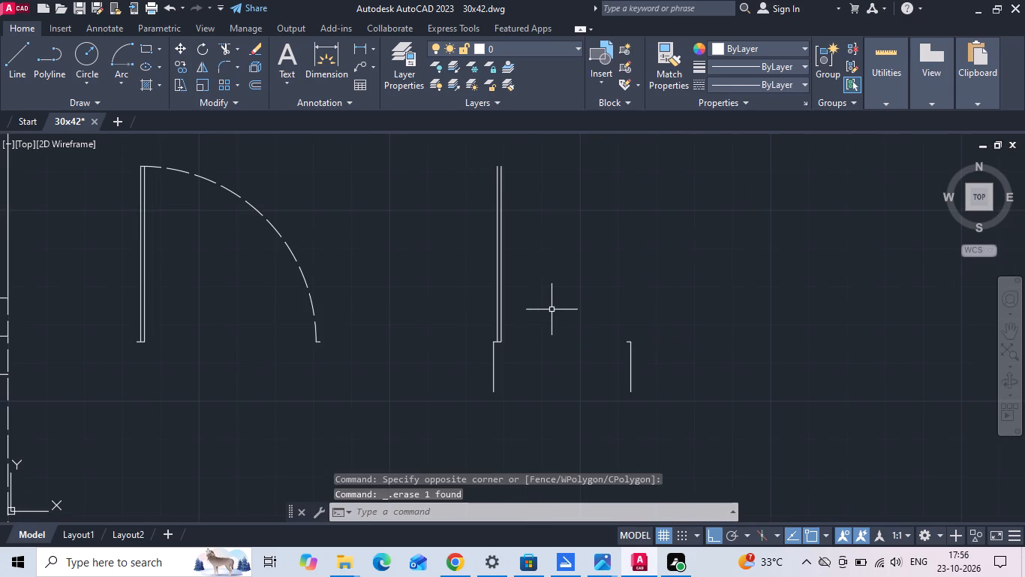
left_click(115, 86)
left_click(137, 143)
scroll(549, 327, "up", 1)
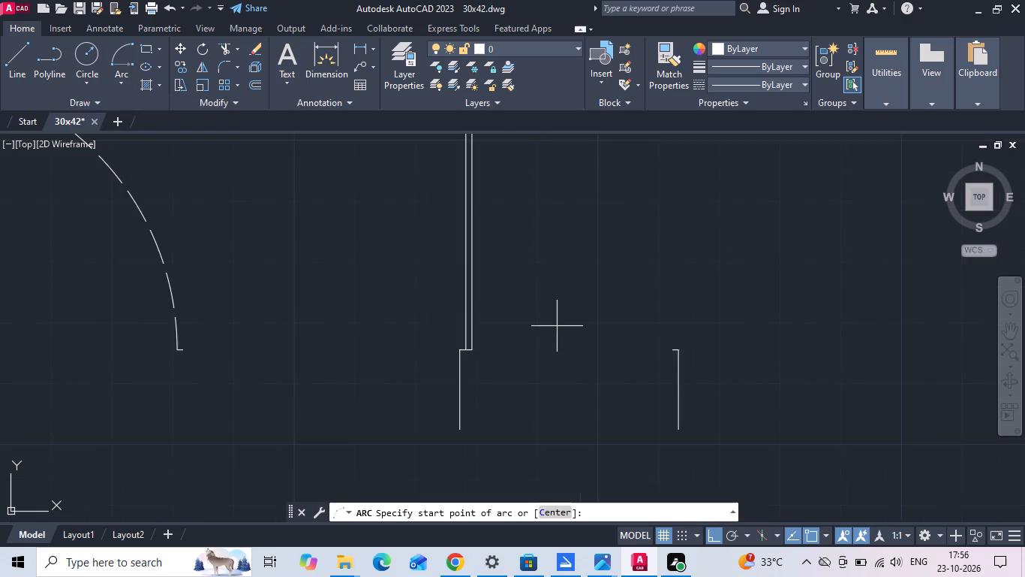
scroll(659, 373, "up", 3)
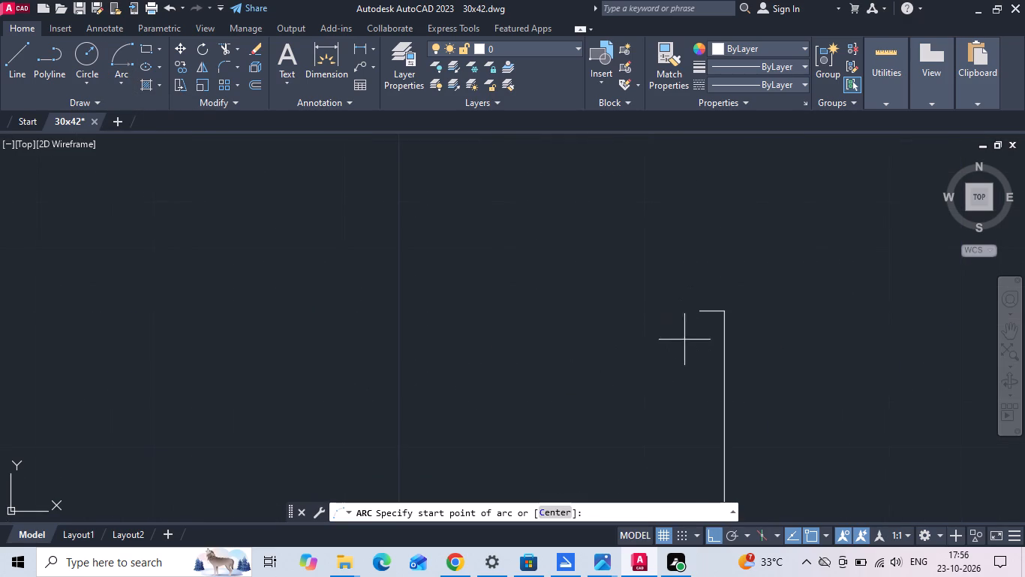
left_click(696, 311)
scroll(703, 339, "down", 2)
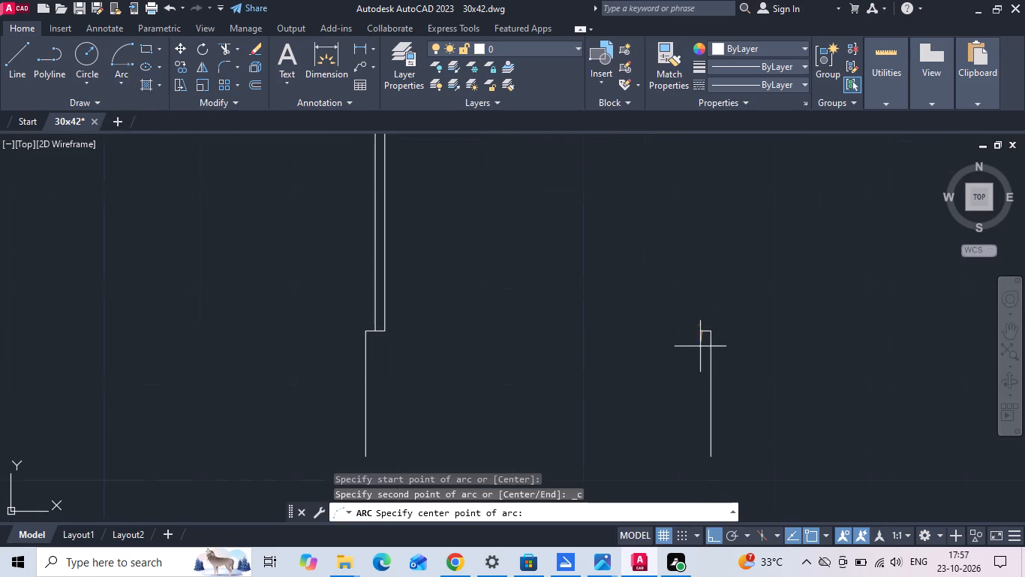
scroll(357, 336, "up", 2)
left_click(402, 327)
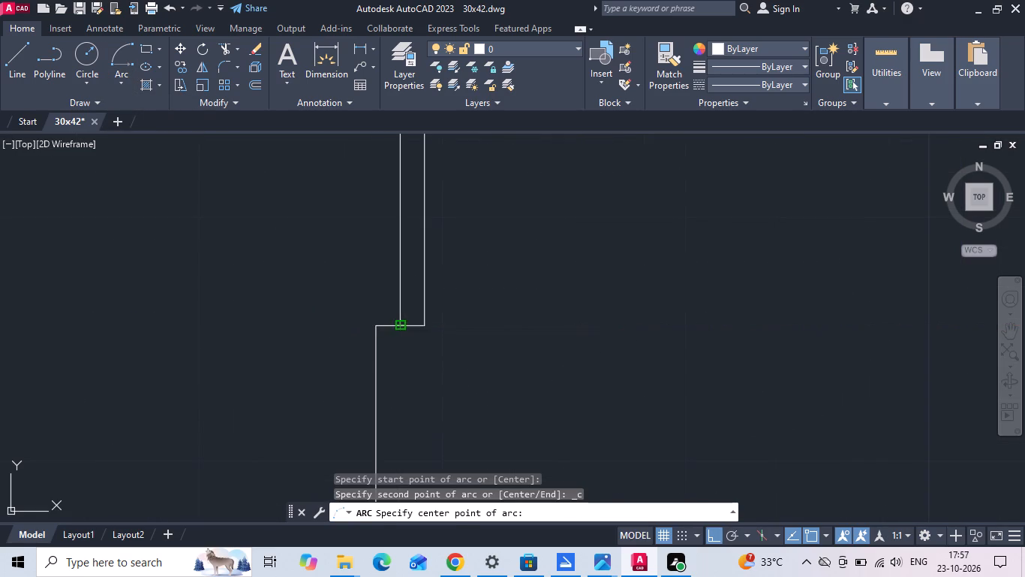
scroll(414, 413, "down", 2)
left_click(359, 252)
Trim off the copied door's leaf lines above the new swing arc.
middle_click_drag(356, 256, 370, 364)
middle_click_drag(435, 235, 435, 300)
key("t")
key("r")
key("space")
left_click_drag(392, 199, 556, 196)
Remove the two vertical guide lines below the smaller door with the Trim command.
scroll(556, 196, "down", 2)
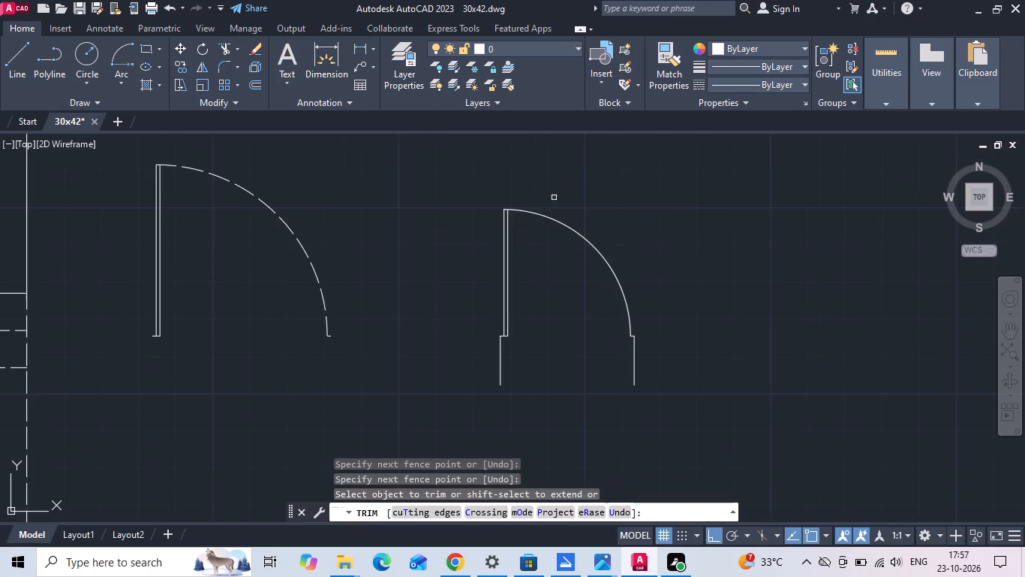
left_click_drag(487, 369, 720, 352)
key("Escape")
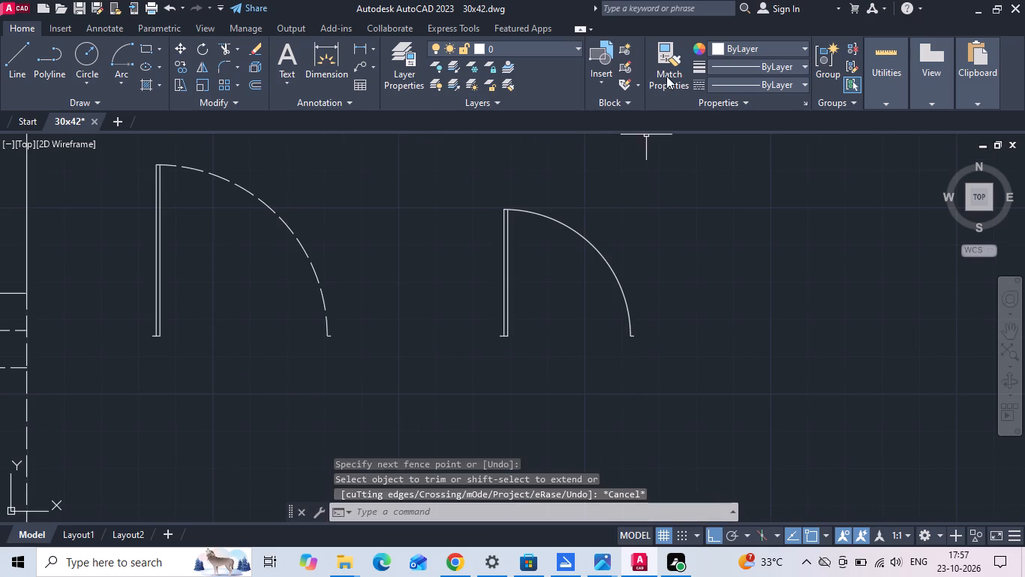
Match the 3' door's solid swing arc to the main door's dashed swing arc with Match Properties.
left_click(666, 76)
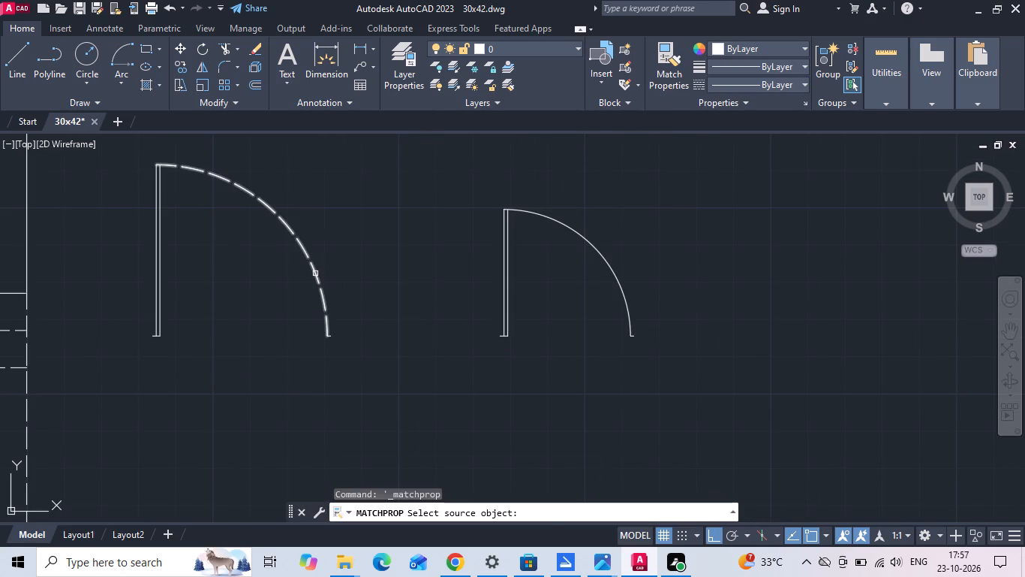
left_click(315, 273)
left_click_drag(582, 170, 567, 256)
left_click(565, 259)
key("Escape")
Save the drawing.
key("ctrl+s")
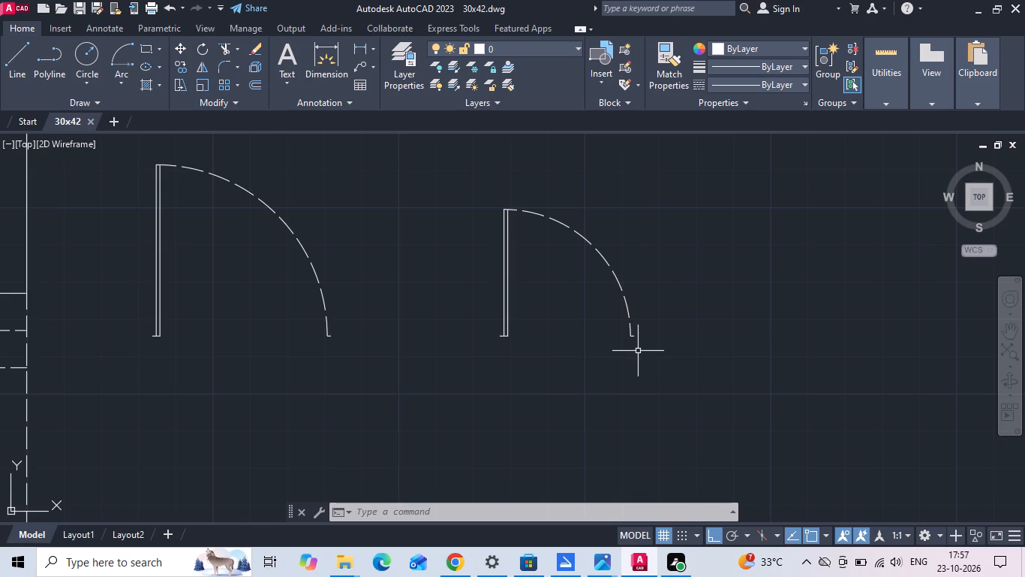
key("ctrl+s")
Copy the complete 3' bedroom door symbol to the empty space east of it.
left_click_drag(482, 181, 537, 255)
left_click(717, 397)
right_click(717, 397)
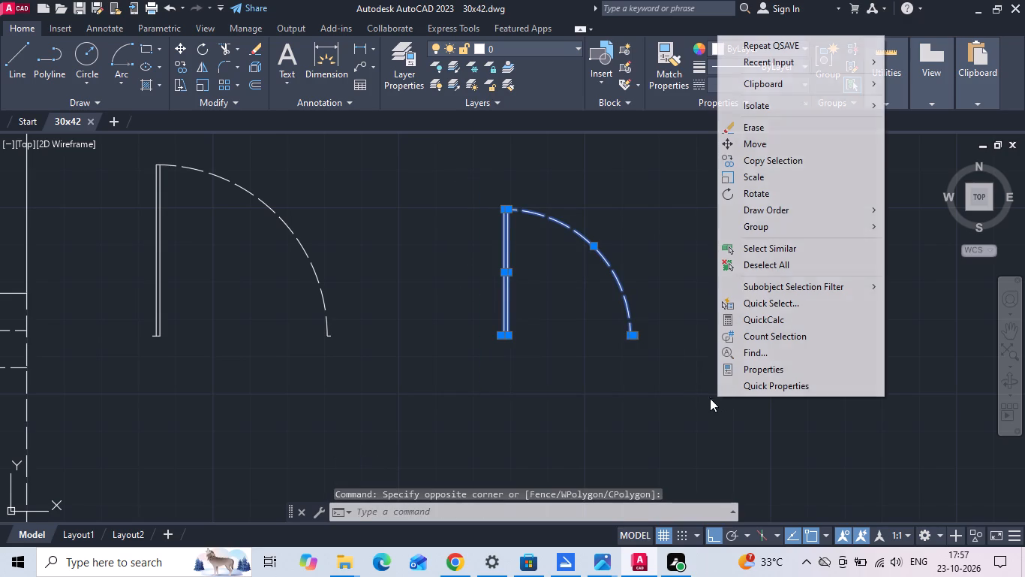
left_click(814, 164)
left_click_drag(738, 261, 762, 268)
middle_click_drag(844, 286, 595, 288)
left_click(741, 302)
key("Escape")
Draw a vertical guide line downward from the west end of the copied door's base stub.
scroll(520, 334, "up", 1)
type("L")
key("space")
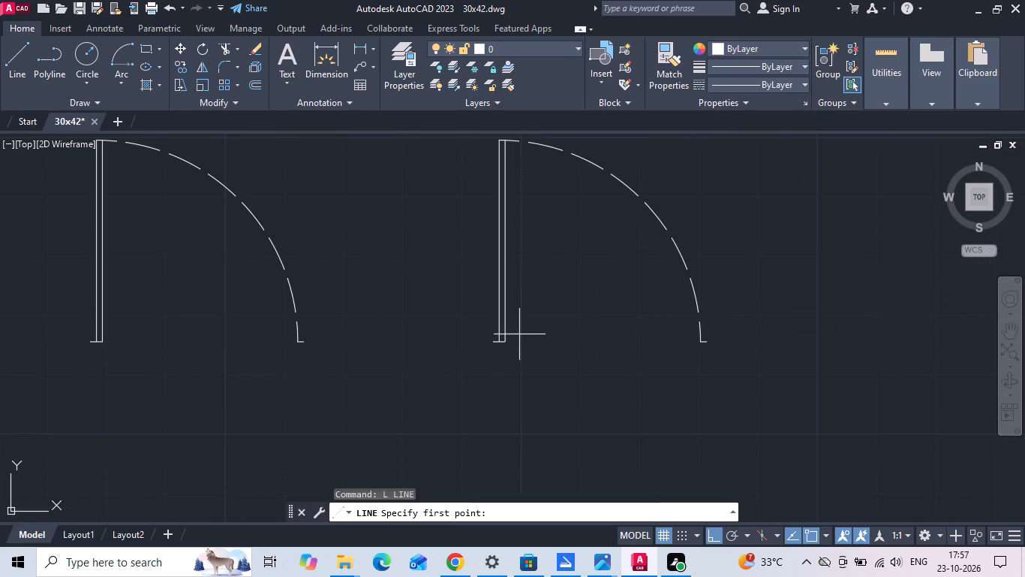
scroll(463, 374, "up", 2)
left_click_drag(534, 296, 531, 317)
middle_click_drag(518, 383, 484, 272)
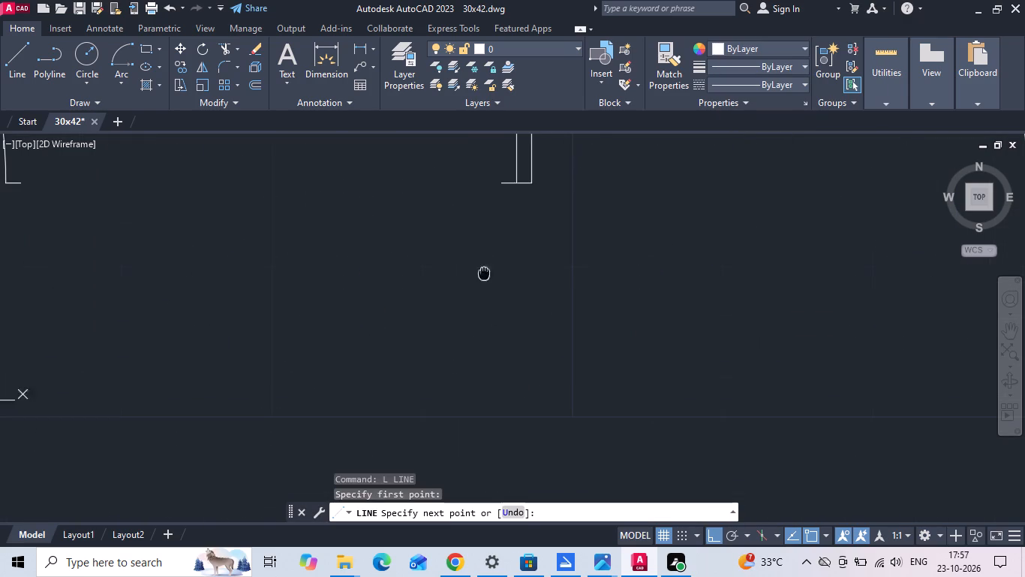
left_click(437, 389)
key("Escape")
Offset the vertical guide line 2'6" to the east.
type("O 2")
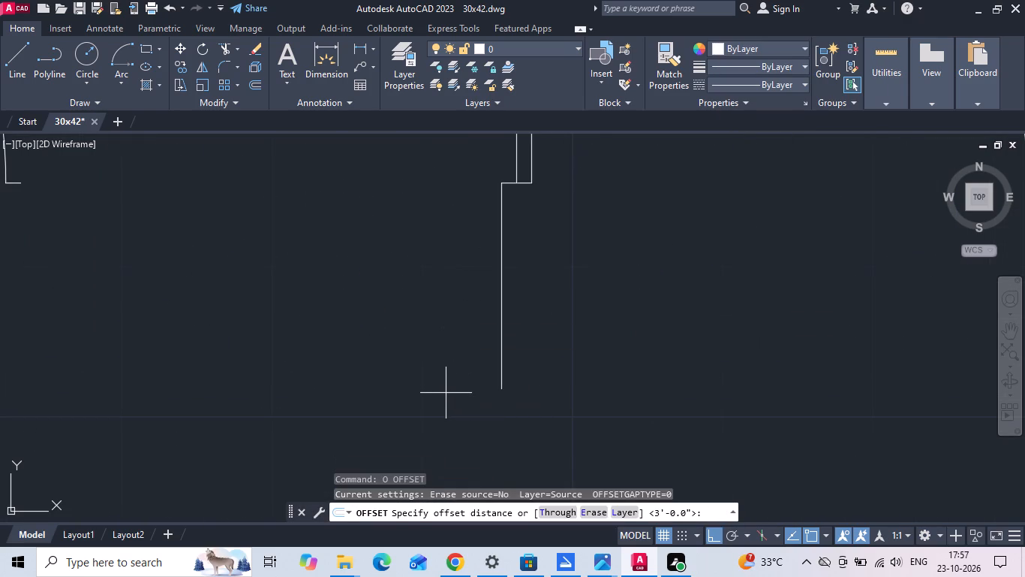
key("apostrophe")
type("6")
key("space")
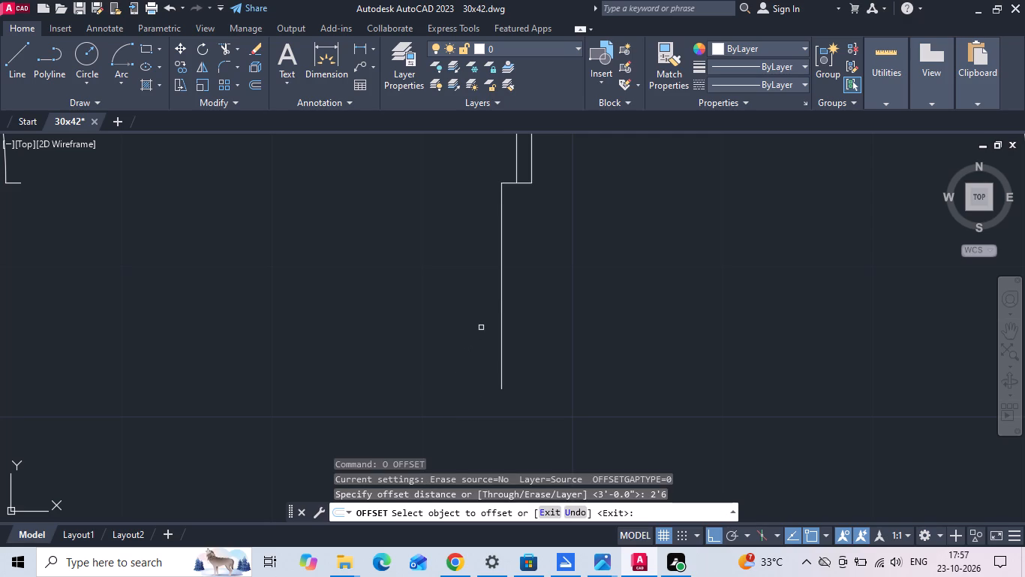
left_click(500, 288)
scroll(498, 293, "down", 2)
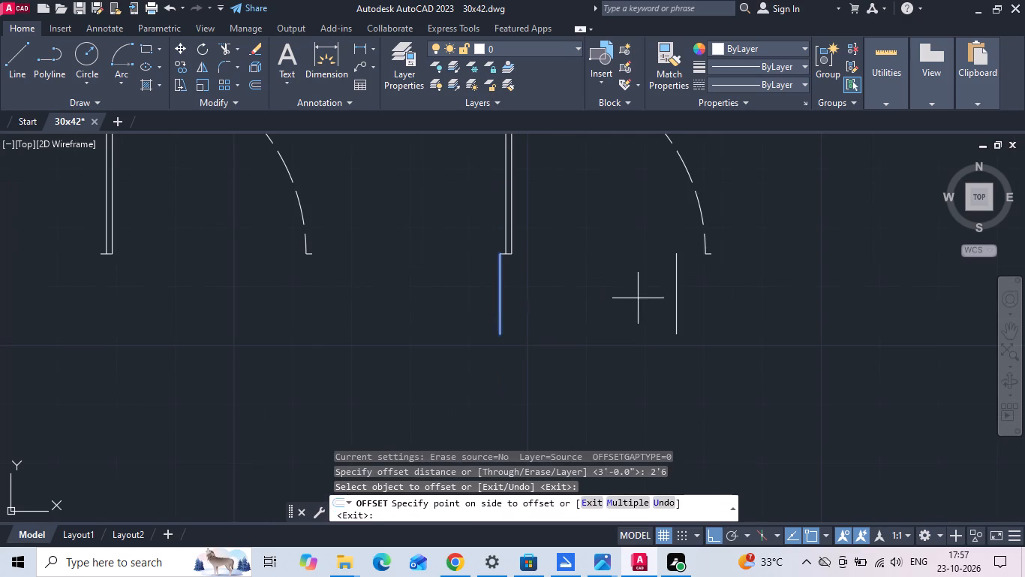
left_click(639, 298)
scroll(699, 263, "up", 3)
key("Escape")
Move the copied door's east jamb stub by its outer end onto the top of the offset guide line.
left_click_drag(732, 245, 730, 267)
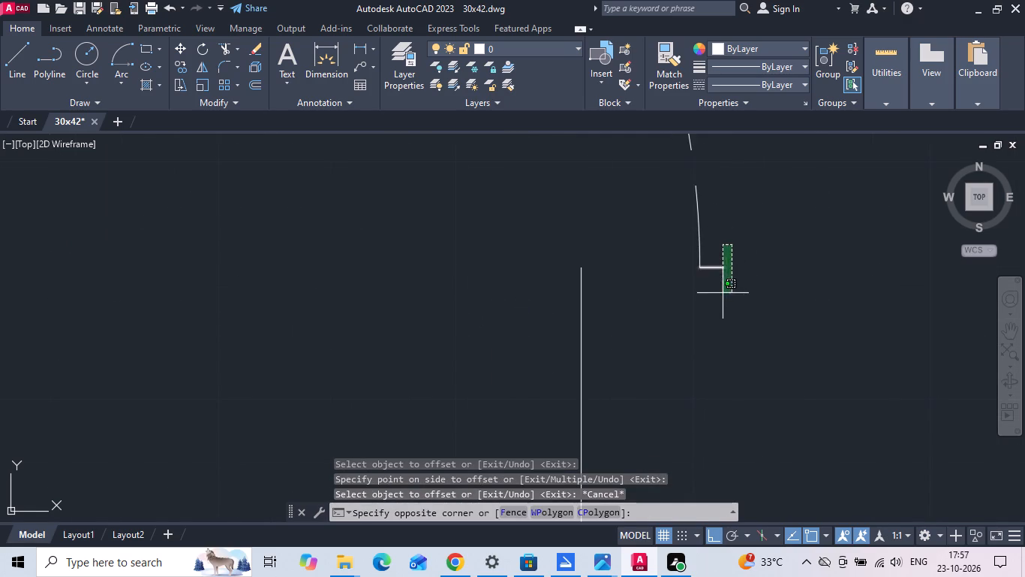
left_click(722, 295)
right_click(722, 295)
left_click(744, 279)
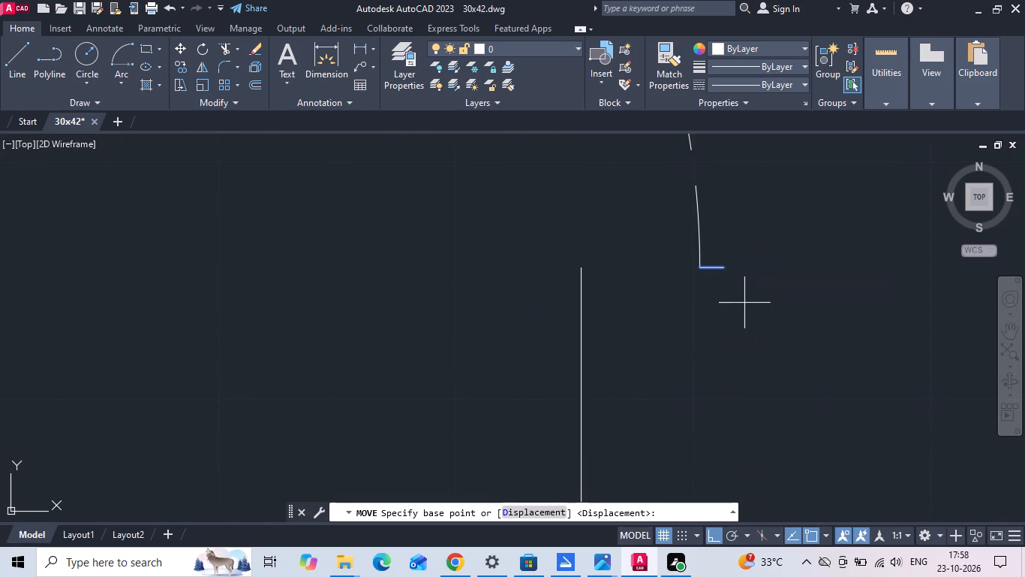
scroll(726, 280, "up", 1)
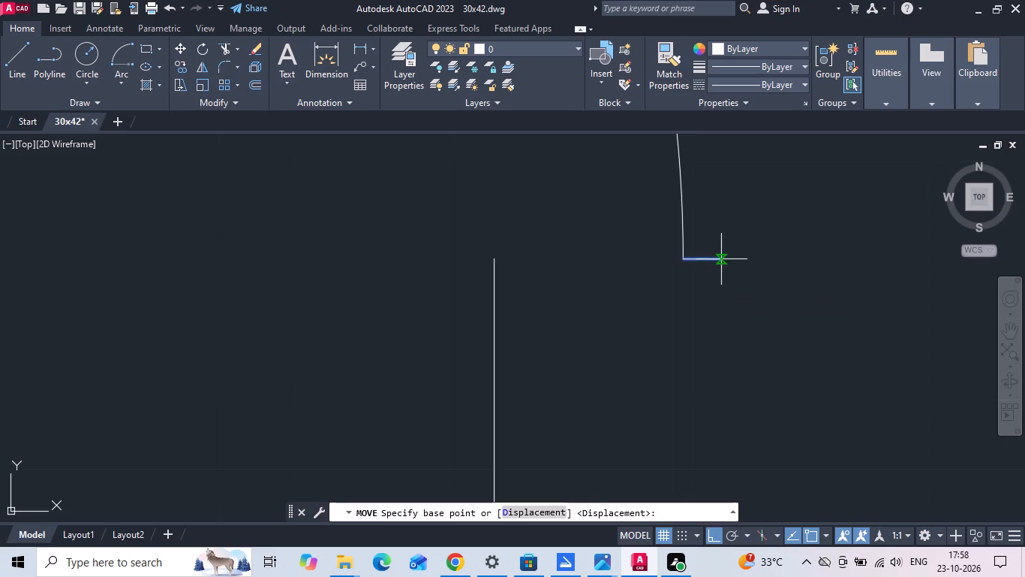
left_click(723, 263)
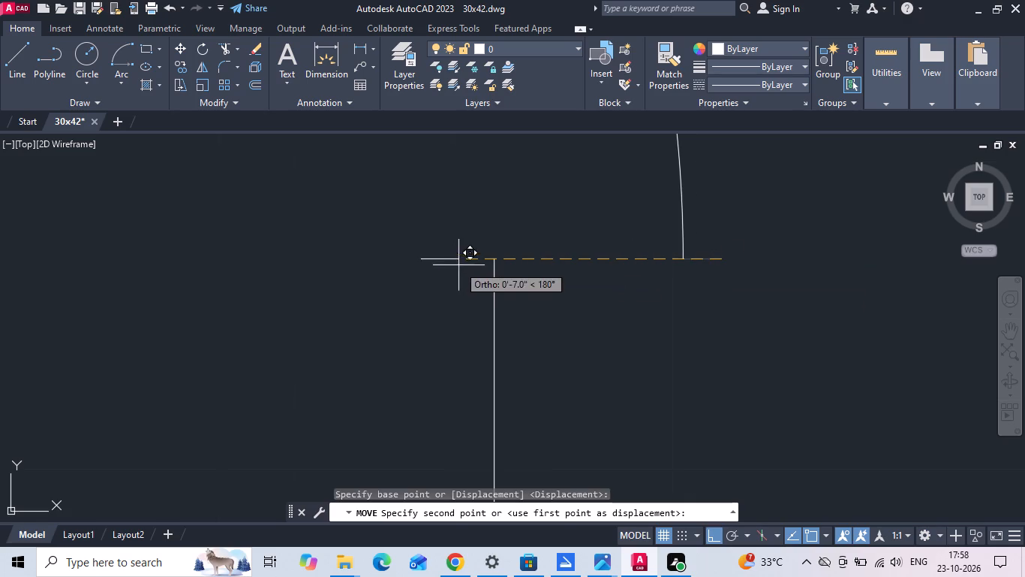
left_click(493, 258)
Erase the newly copied door's dashed swing arc.
scroll(582, 317, "down", 2)
left_click_drag(633, 242, 621, 221)
left_click(607, 209)
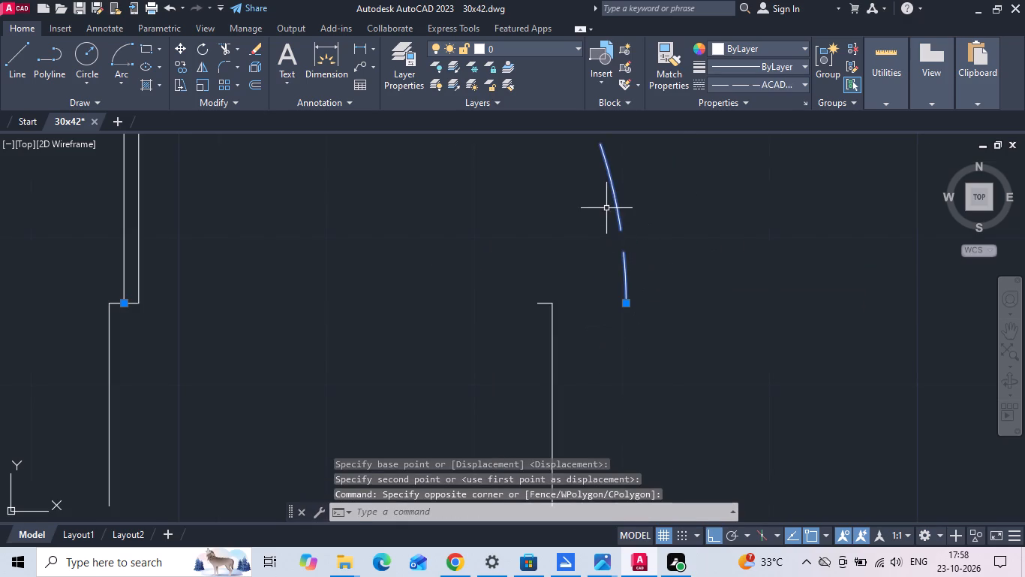
key("Delete")
Draw a Start, Center, End arc from the moved stub's inner end, centred at the leaf's west base corner, up to the leaf.
left_click(116, 82)
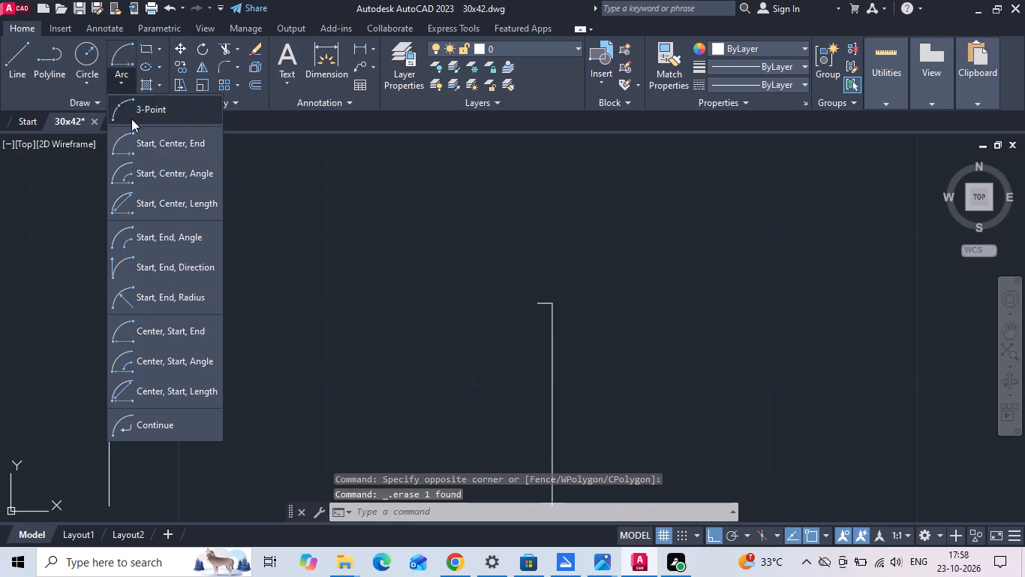
left_click(138, 142)
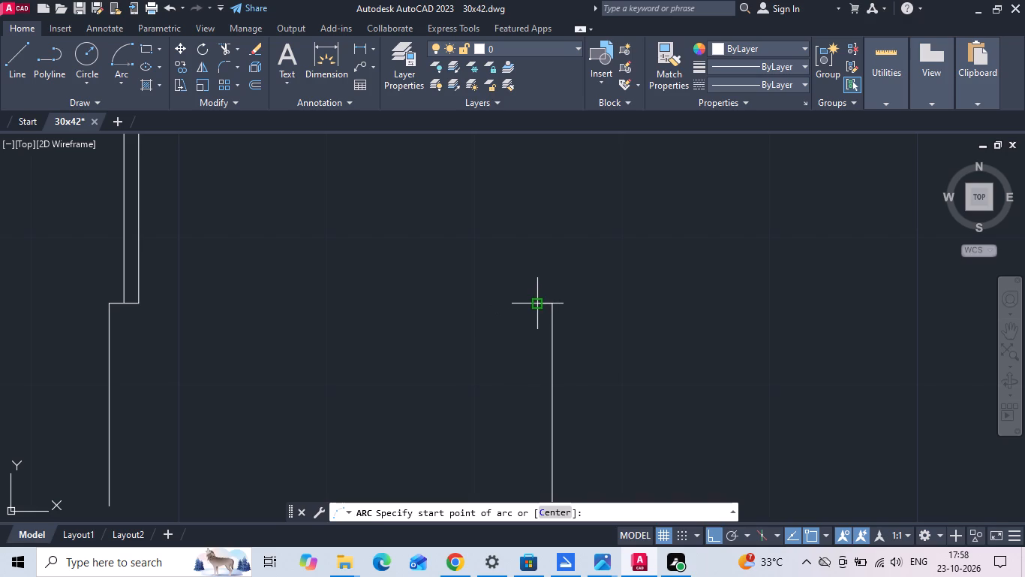
left_click(536, 301)
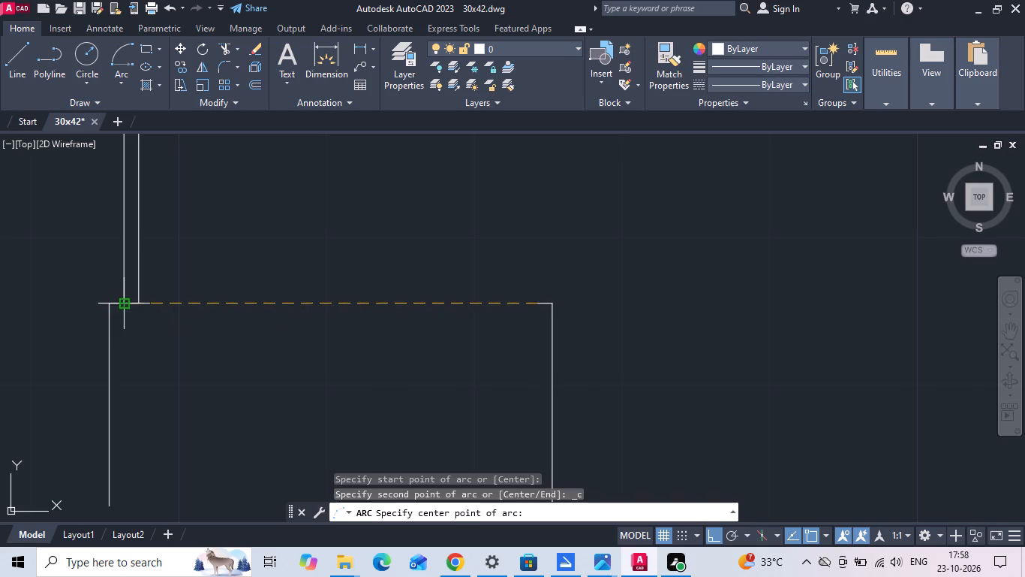
left_click(125, 305)
scroll(160, 340, "down", 3)
left_click(110, 255)
Trim off the 2'6" door's leaf lines above the new swing arc.
key("t")
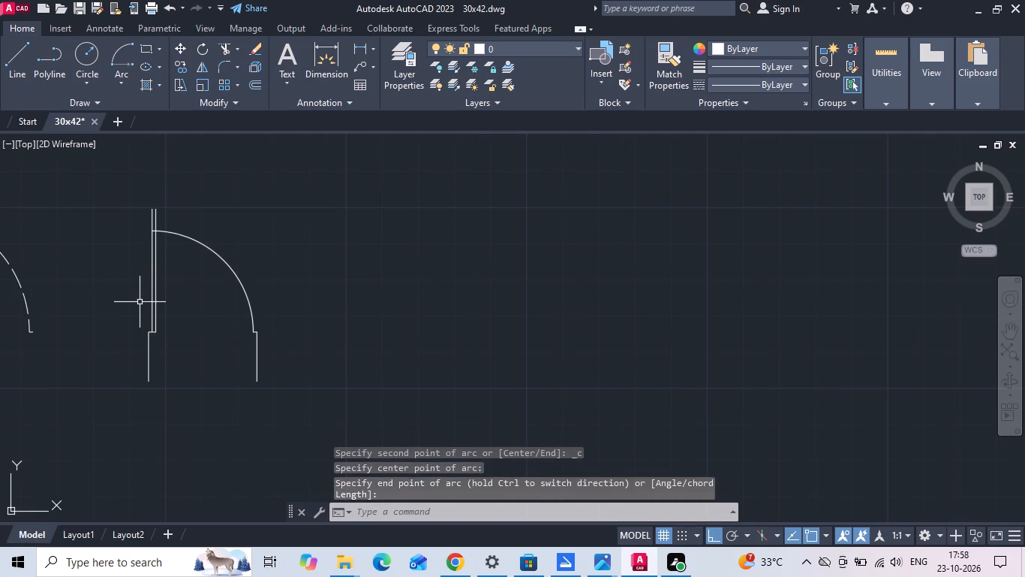
key("r")
key("space")
left_click_drag(119, 219, 203, 220)
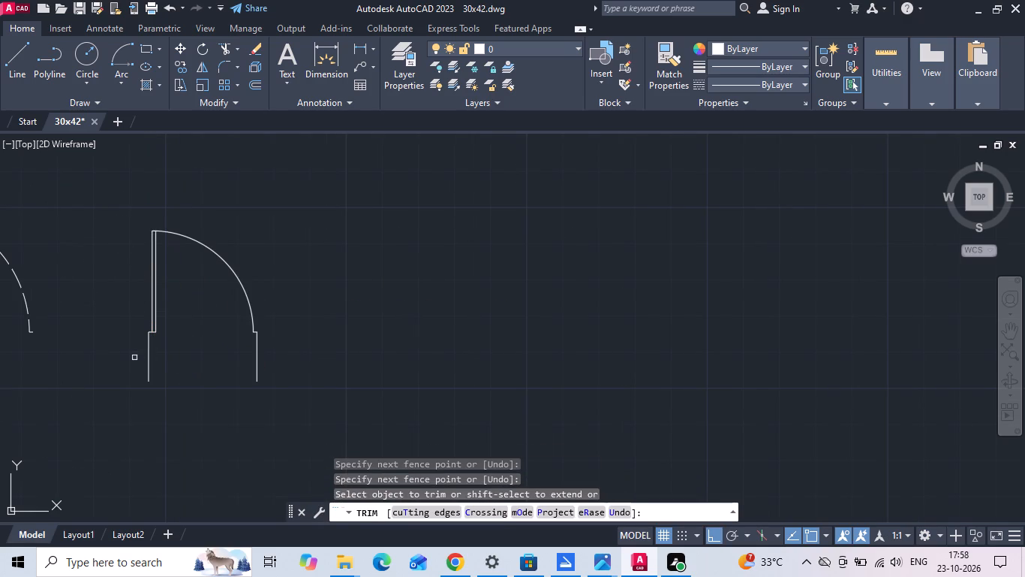
Remove the two vertical guide lines below the 2'6" door with the Trim command.
left_click_drag(131, 357, 317, 359)
middle_click_drag(318, 359, 467, 320)
key("Escape")
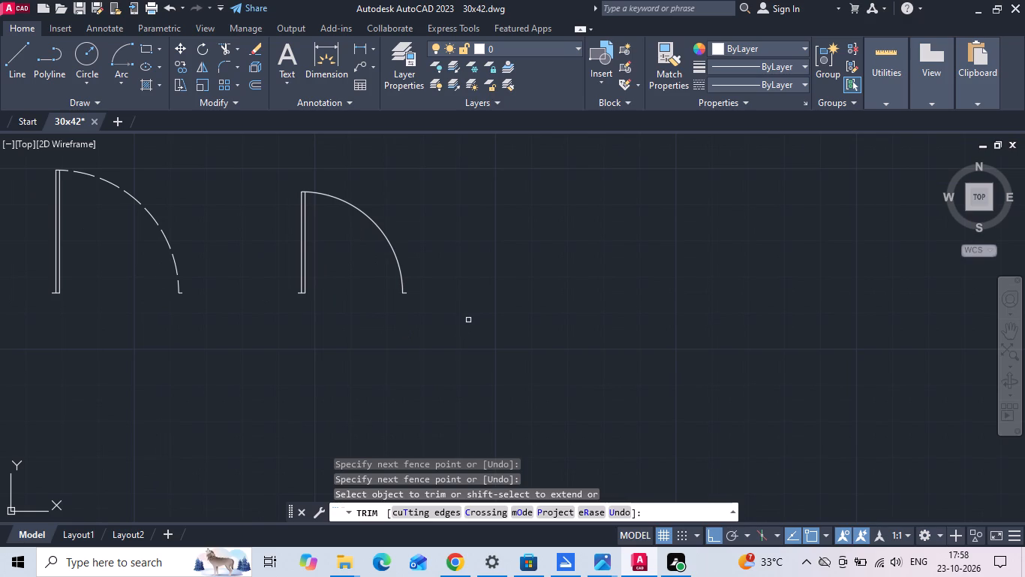
Save the drawing.
key("ctrl+s")
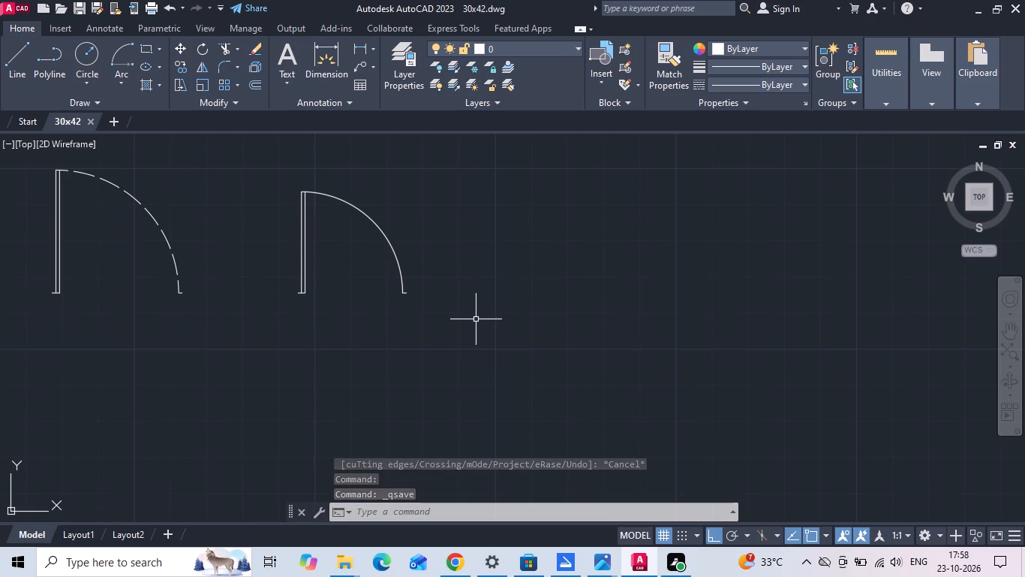
Match the 2'6" door's solid swing arc to the 3' door's dashed arc with Match Properties.
middle_click_drag(327, 265, 353, 259)
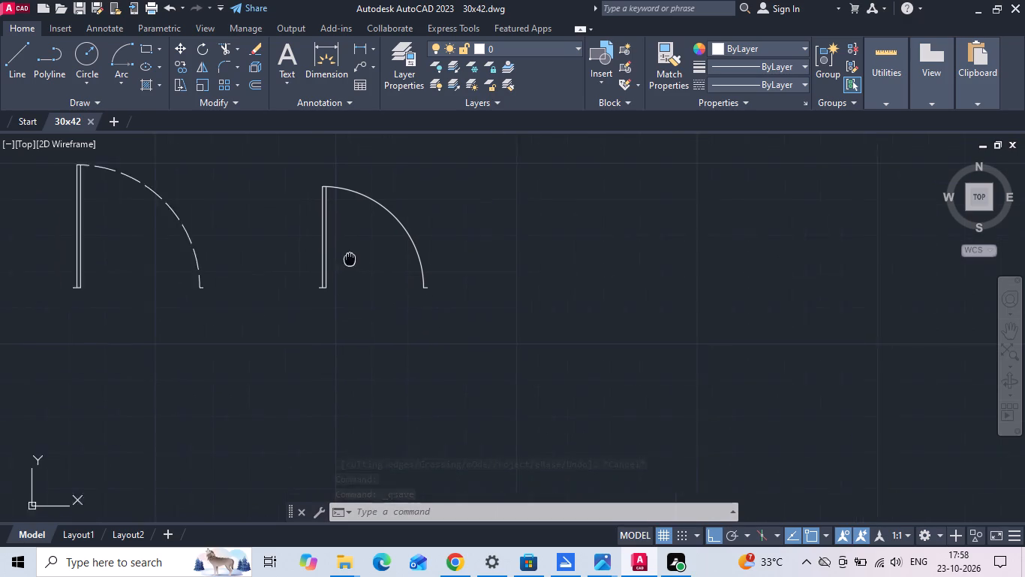
middle_click_drag(353, 259, 531, 252)
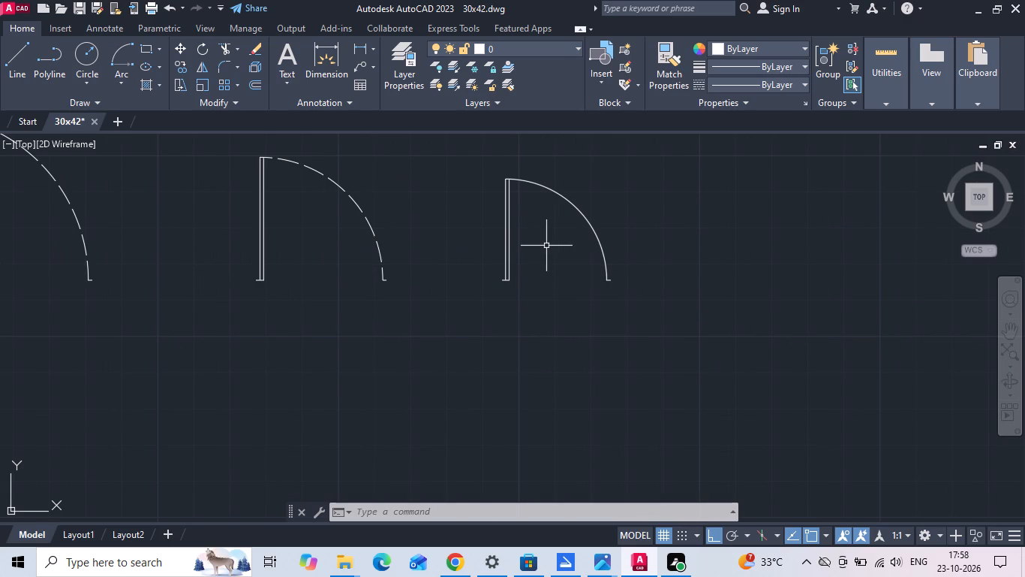
middle_click_drag(549, 249, 577, 277)
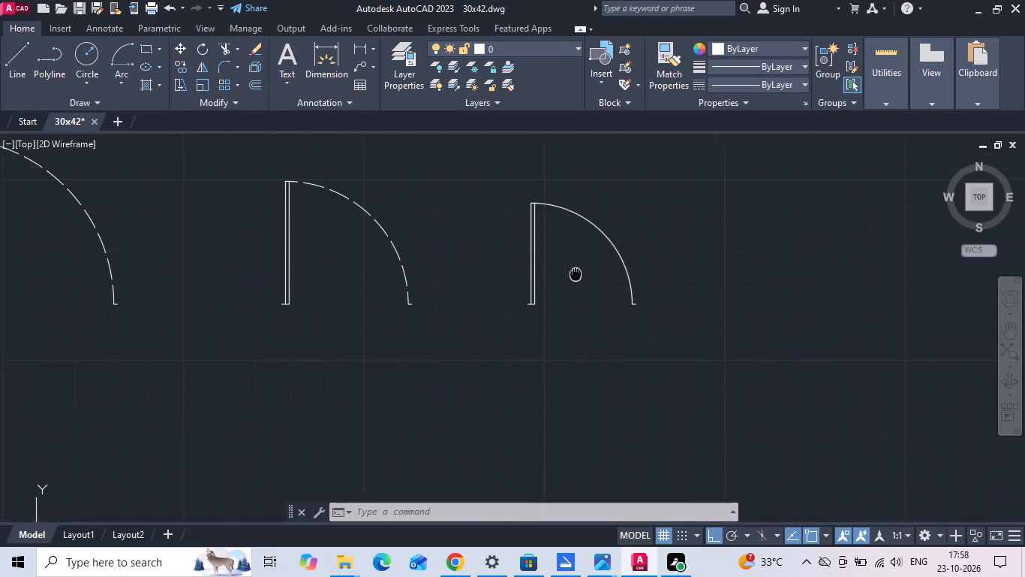
middle_click_drag(577, 277, 597, 301)
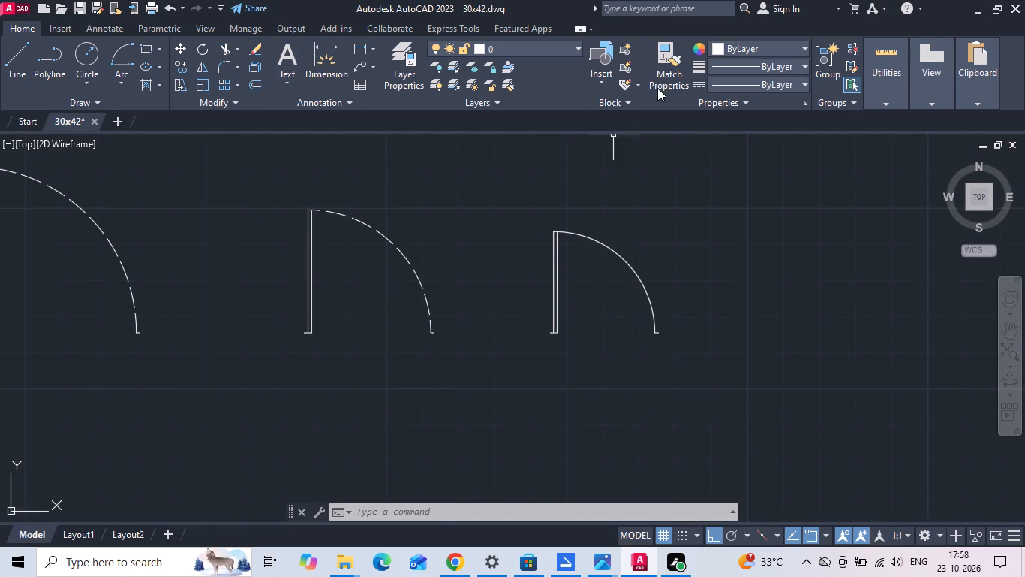
left_click(660, 84)
left_click(419, 282)
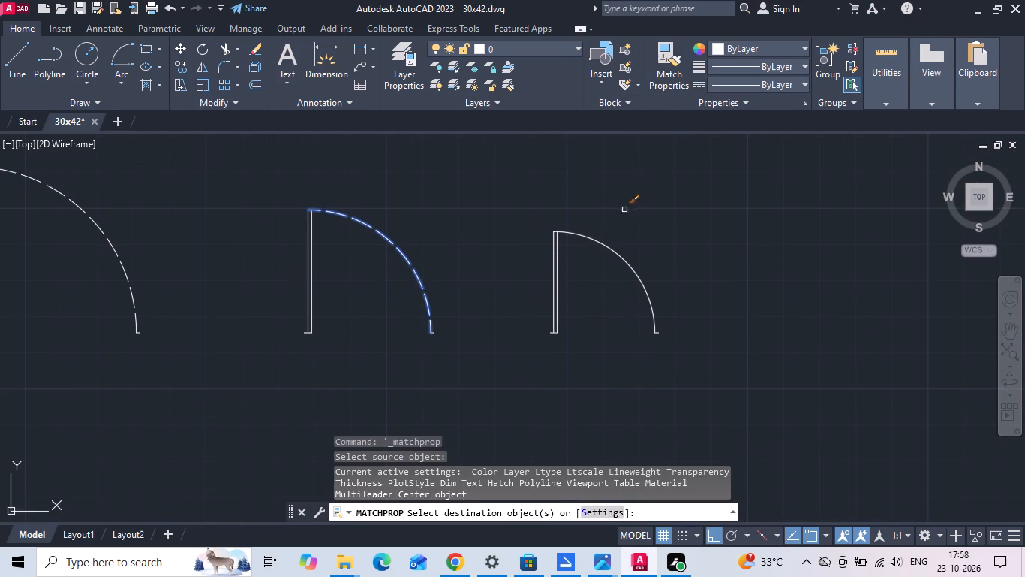
left_click_drag(630, 209, 615, 267)
left_click(603, 289)
key("Escape")
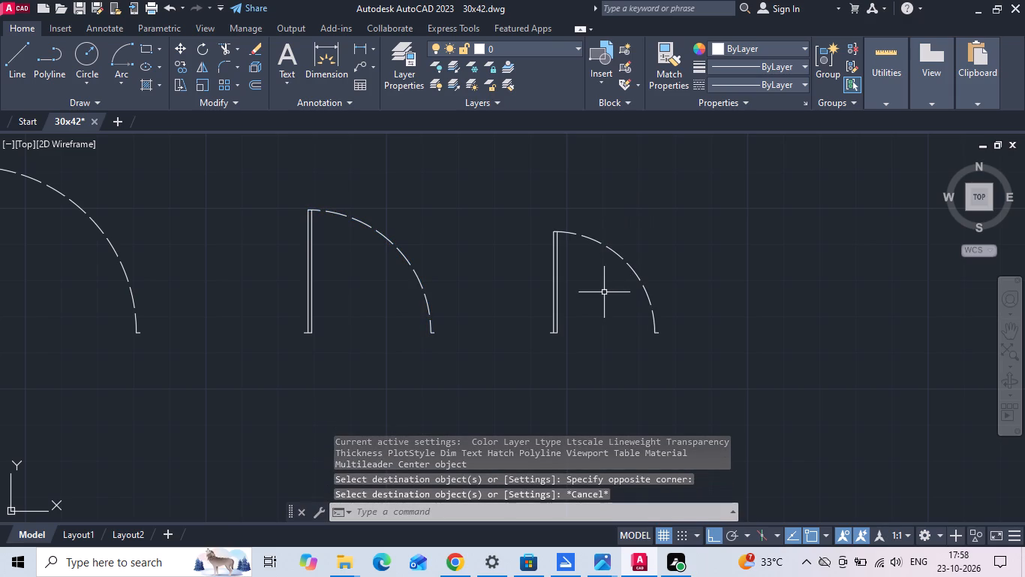
Save the drawing.
key("ctrl+s")
key("ctrl+s")
Examine the reference plan's door symbols and joinery schedule alongside the drawn floor plan and three door symbols.
scroll(629, 304, "down", 1)
scroll(539, 322, "down", 1)
middle_click_drag(537, 322, 766, 306)
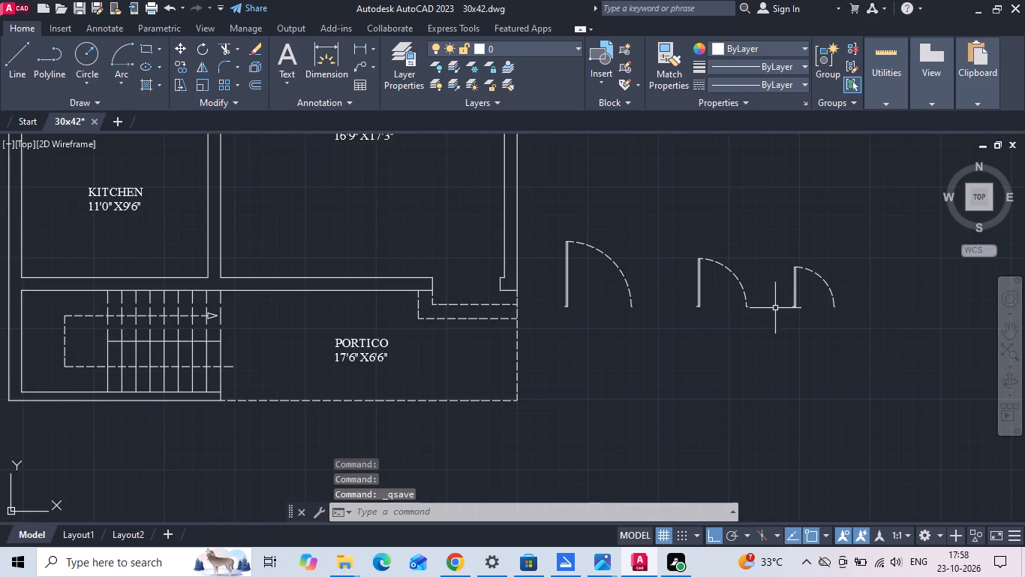
scroll(758, 328, "down", 1)
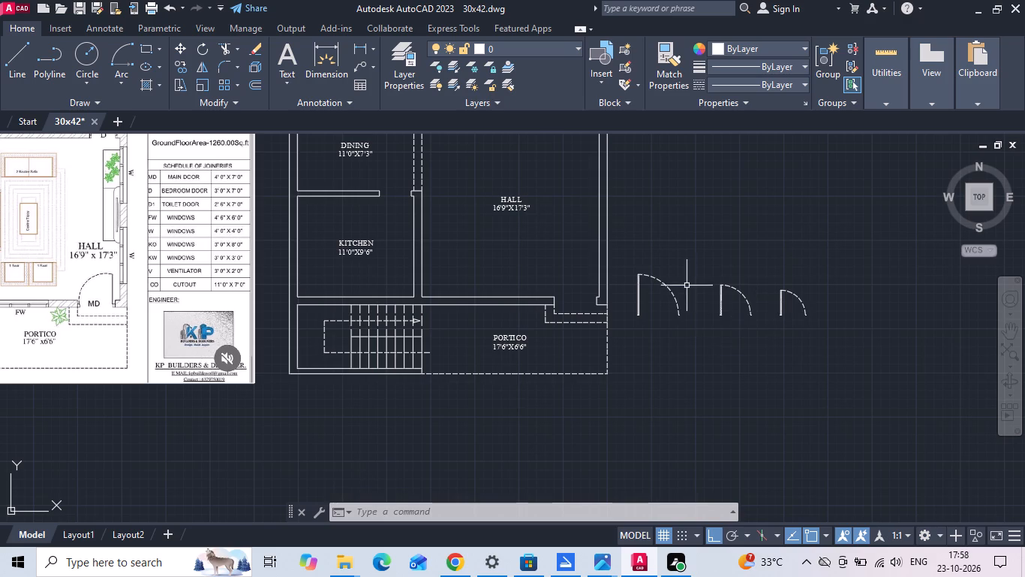
scroll(729, 364, "down", 1)
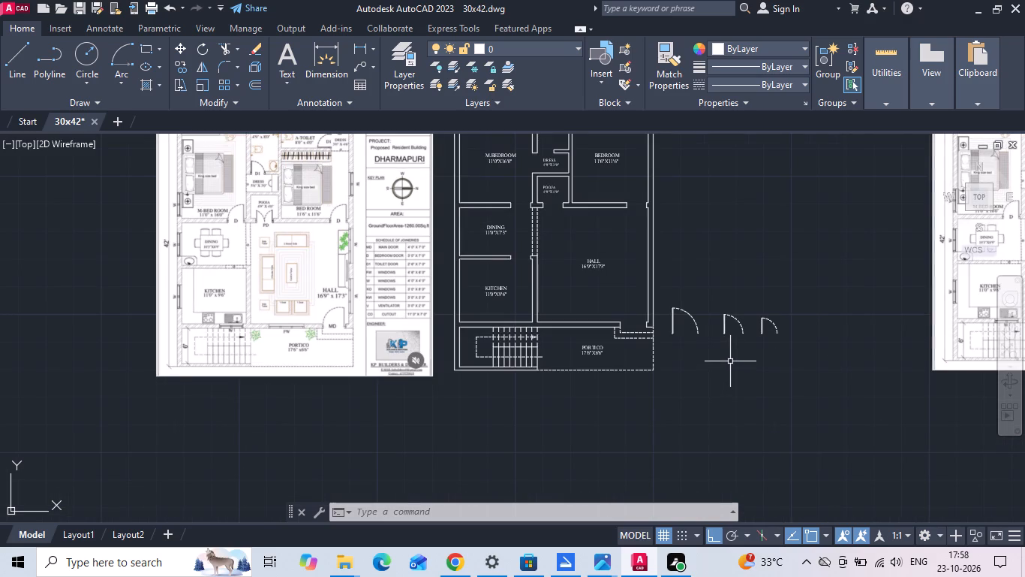
scroll(205, 231, "up", 2)
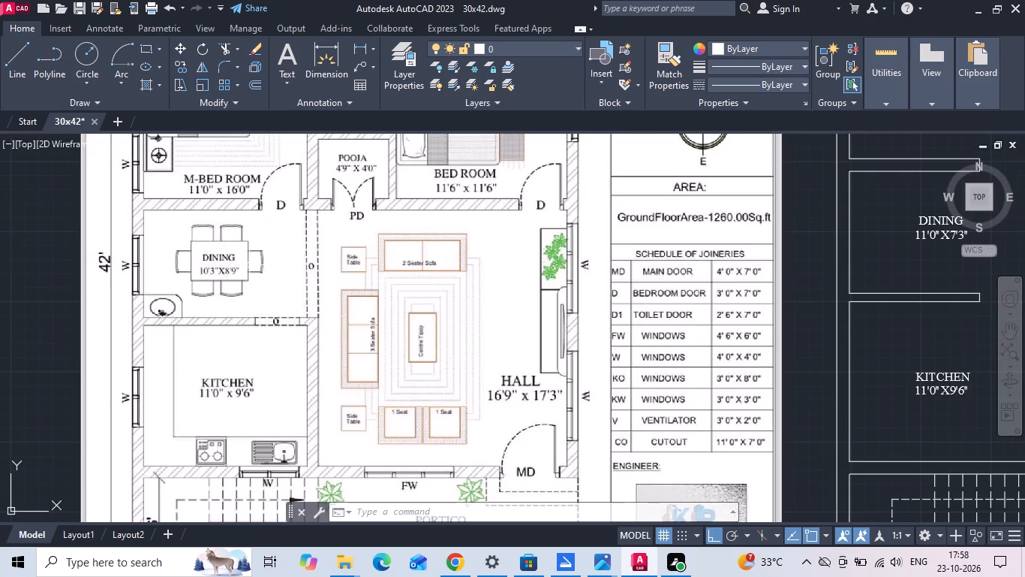
scroll(249, 265, "down", 1)
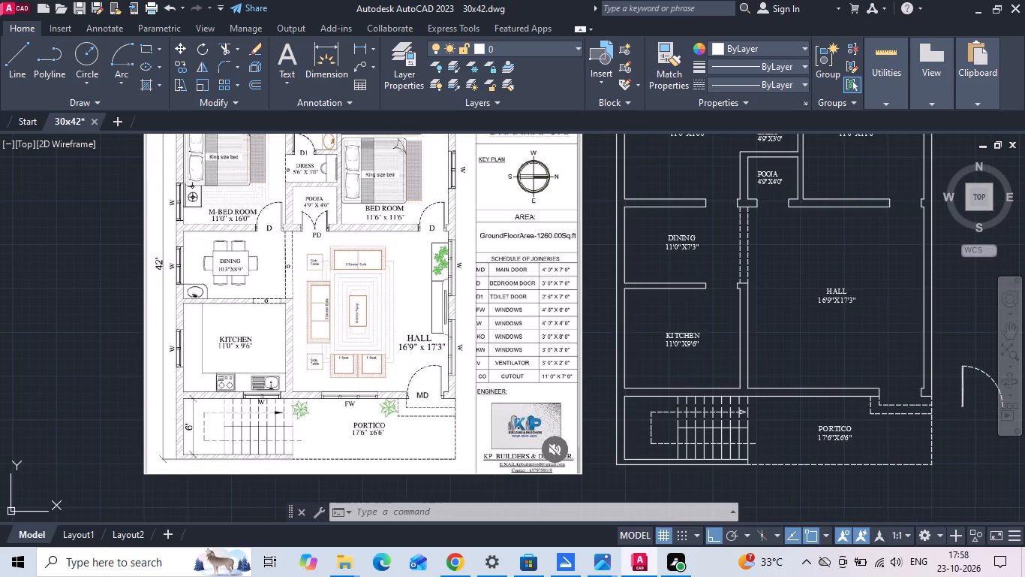
scroll(287, 284, "down", 1)
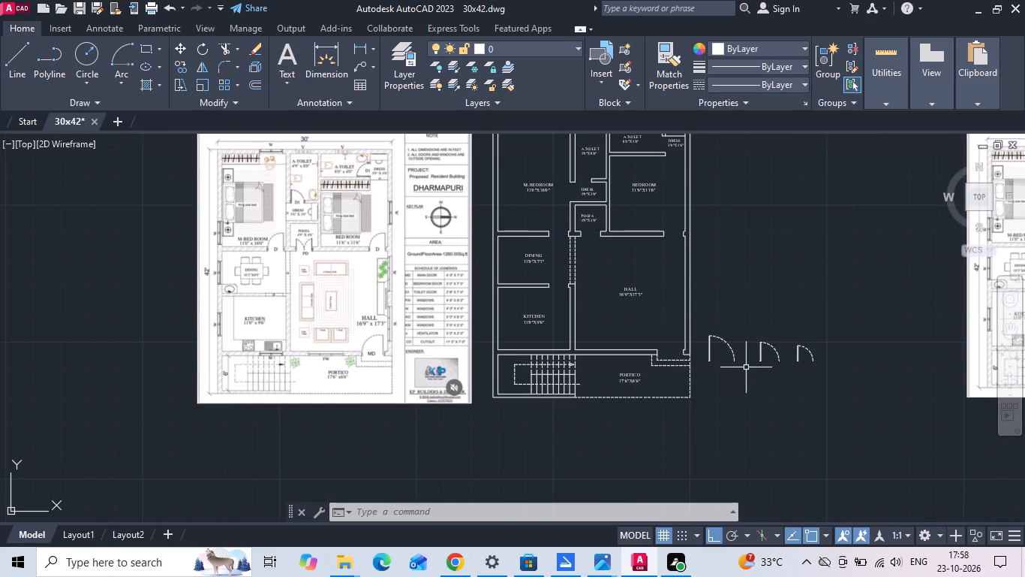
Copy the 2'6" door's leaf and hinge-side jamb line to the empty space beyond that door.
scroll(746, 367, "up", 1)
middle_click_drag(724, 352, 440, 321)
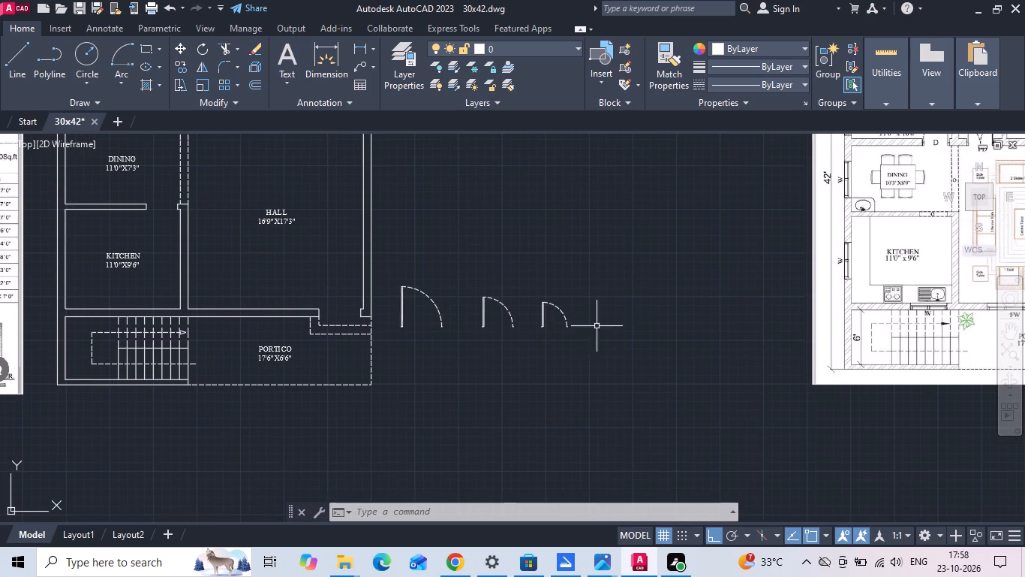
scroll(546, 325, "up", 5)
left_click_drag(538, 319, 510, 329)
left_click(487, 339)
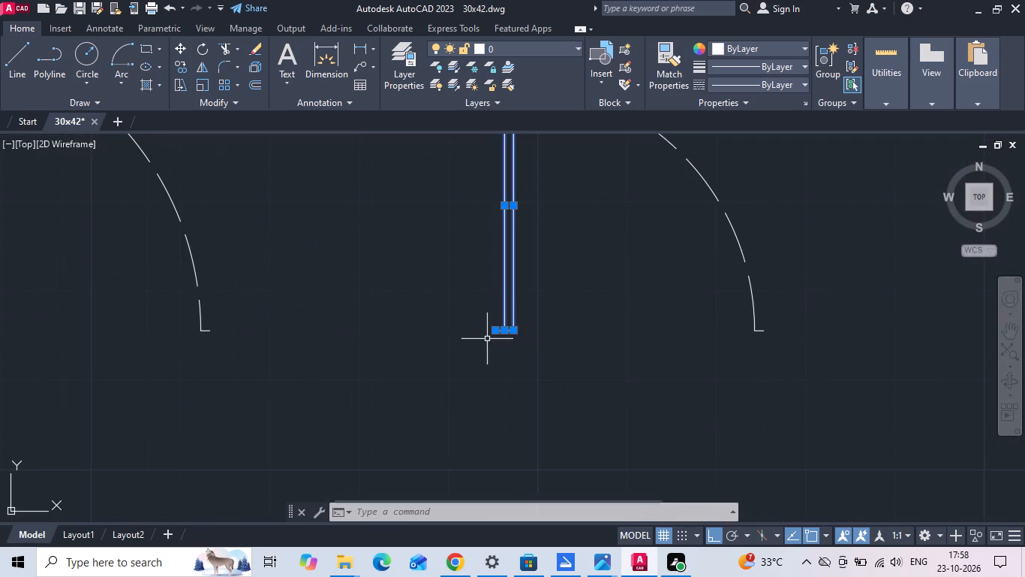
right_click(485, 339)
left_click(512, 307)
scroll(372, 302, "down", 2)
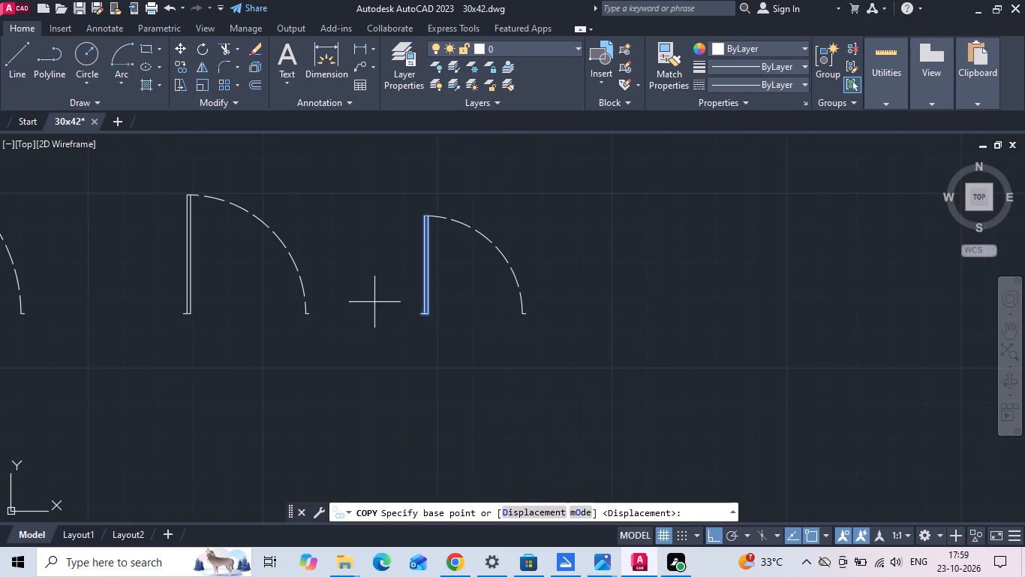
left_click(422, 340)
left_click(647, 347)
key("Escape")
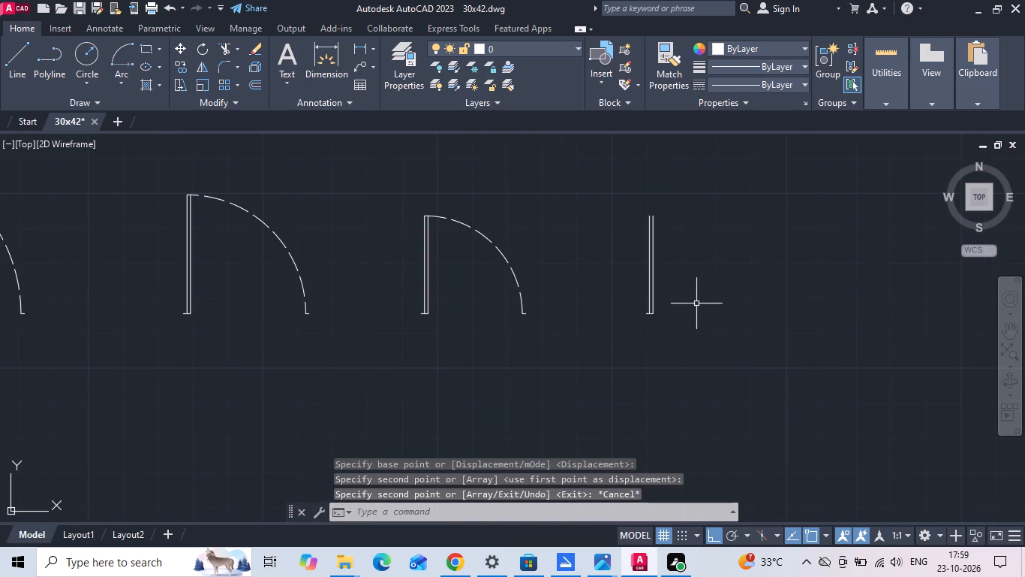
Draw a vertical guide line downward from the outer end of the copied leaf's jamb line.
scroll(696, 304, "up", 3)
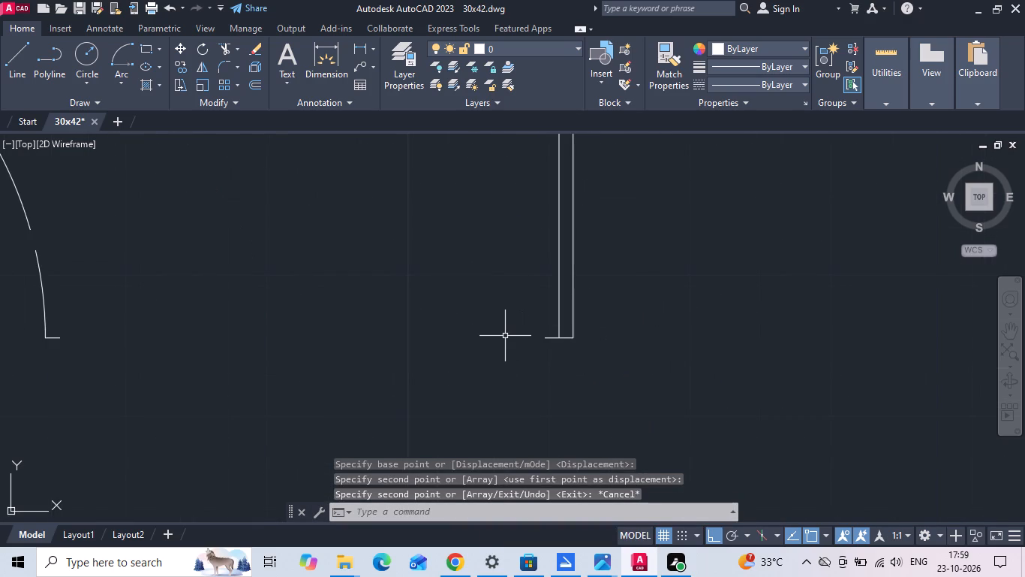
type("L")
key("space")
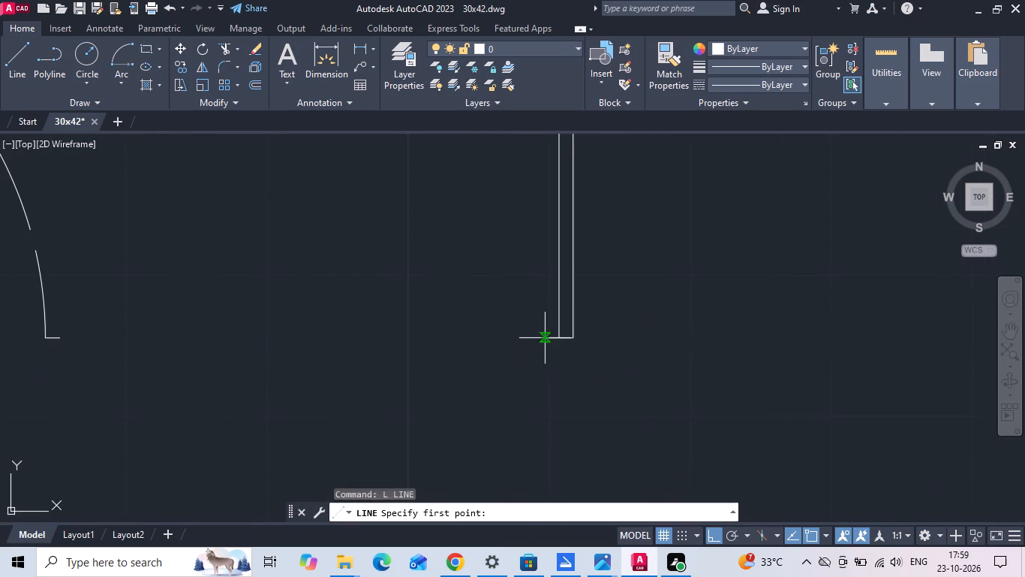
left_click(541, 340)
middle_click_drag(515, 364, 494, 270)
left_click(460, 434)
key("Escape")
Offset the vertical guide line 3' toward the door opening side.
key("o")
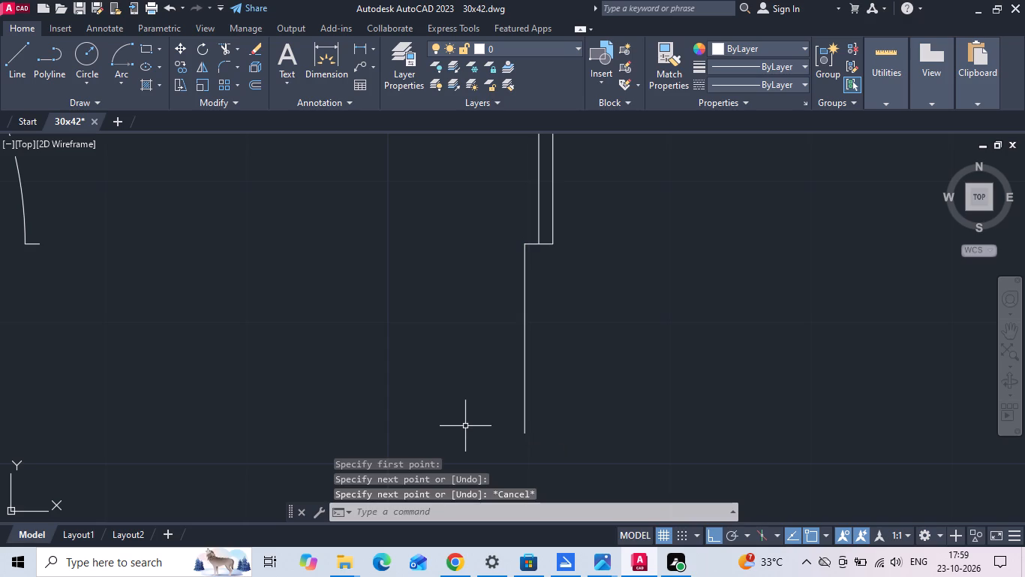
key("space")
type("3'")
key("Return")
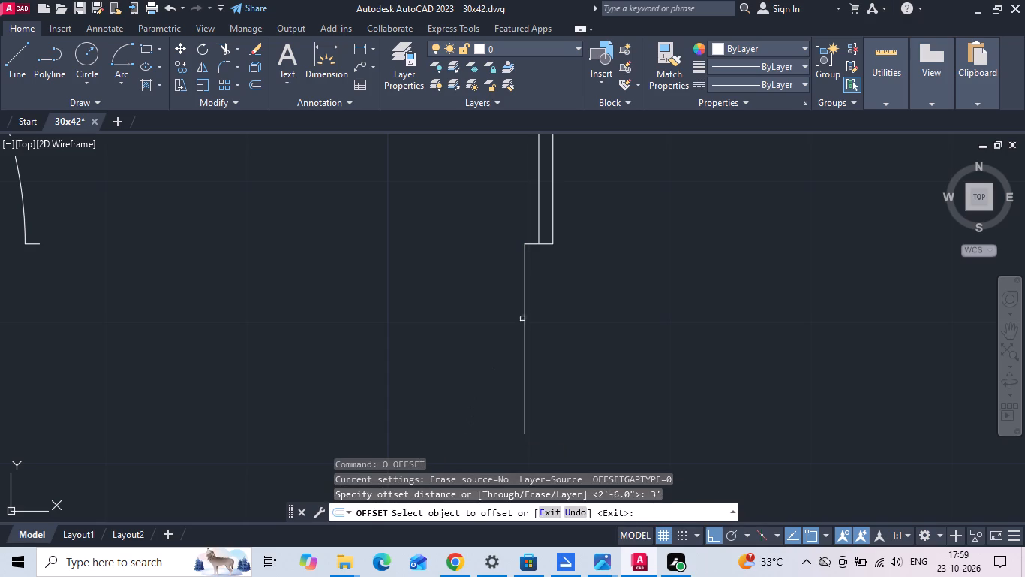
left_click(524, 313)
left_click(612, 291)
scroll(585, 323, "down", 1)
key("Escape")
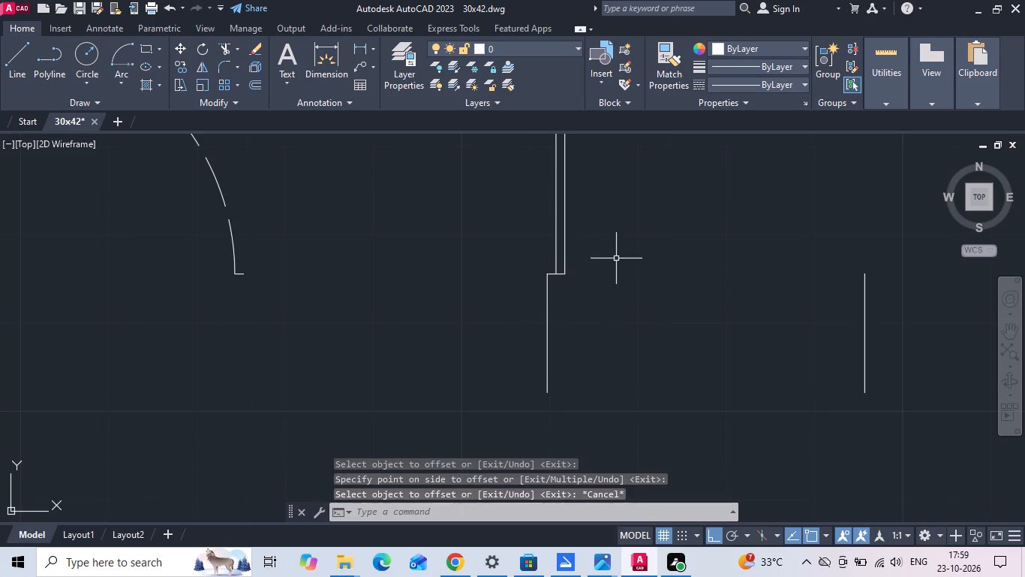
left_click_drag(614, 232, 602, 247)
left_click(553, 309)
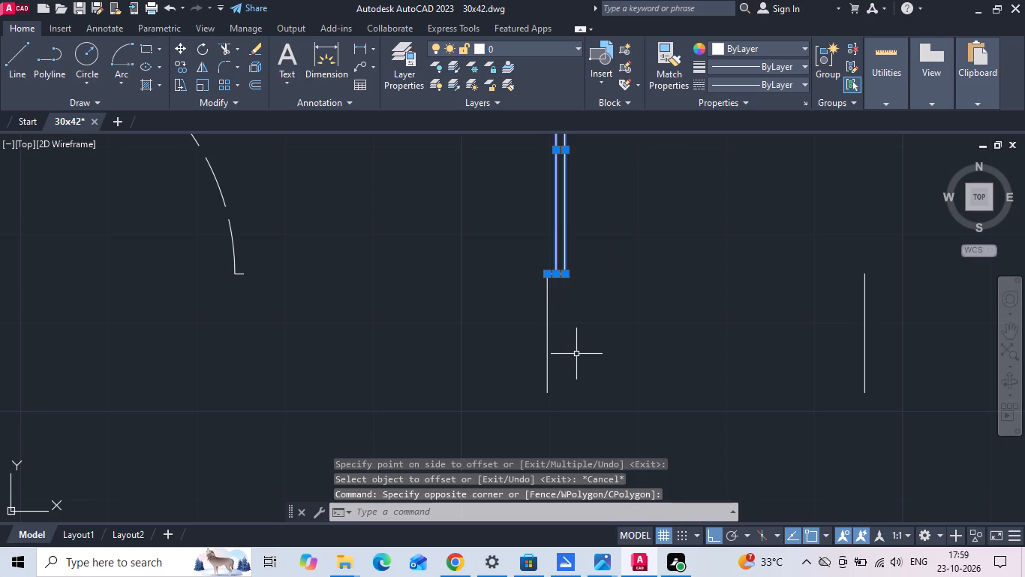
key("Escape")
Draw a horizontal guide line joining the two vertical guide lines.
type("L")
key("space")
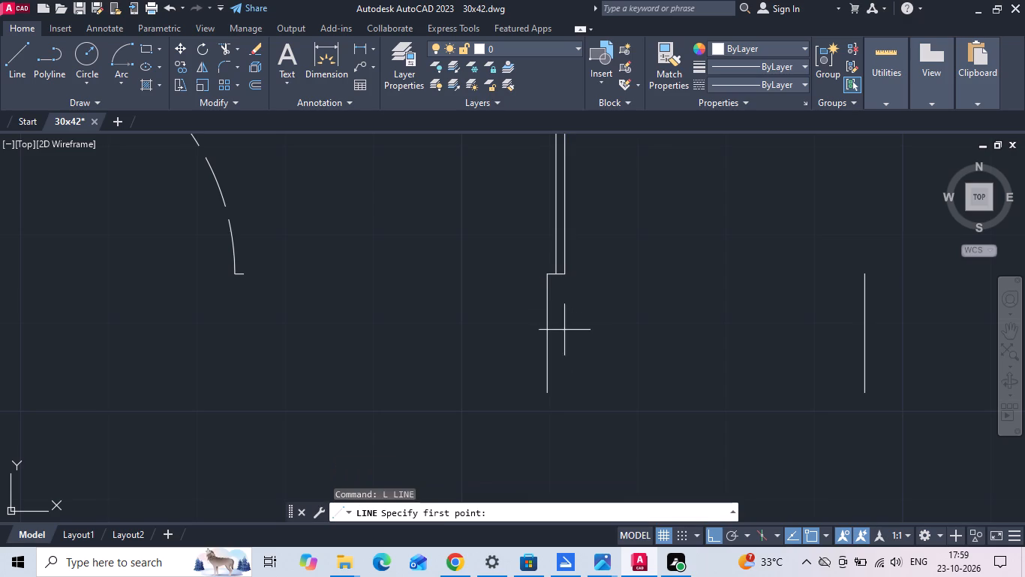
left_click(549, 316)
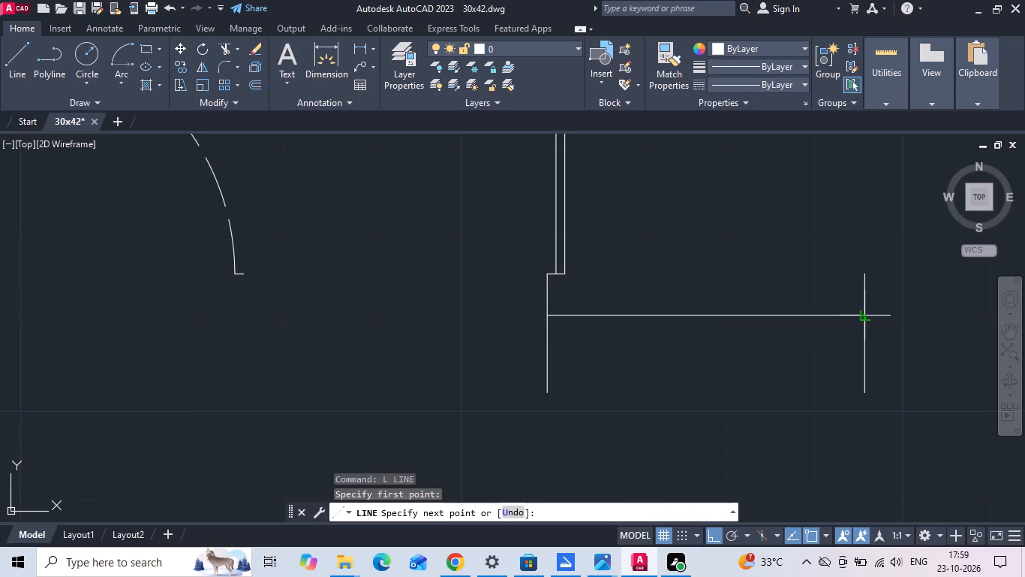
left_click(867, 313)
key("Escape")
Mirror the copied leaf and jamb line about a vertical axis through the horizontal guide's midpoint, keeping the original.
left_click_drag(585, 297, 570, 276)
left_click(553, 249)
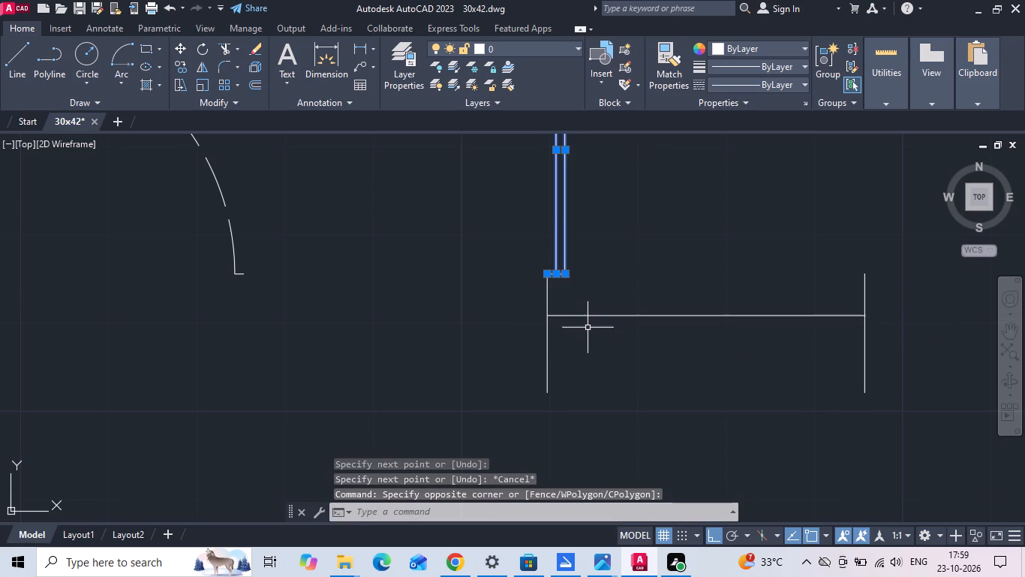
type("MI")
key("space")
left_click_drag(711, 315, 711, 325)
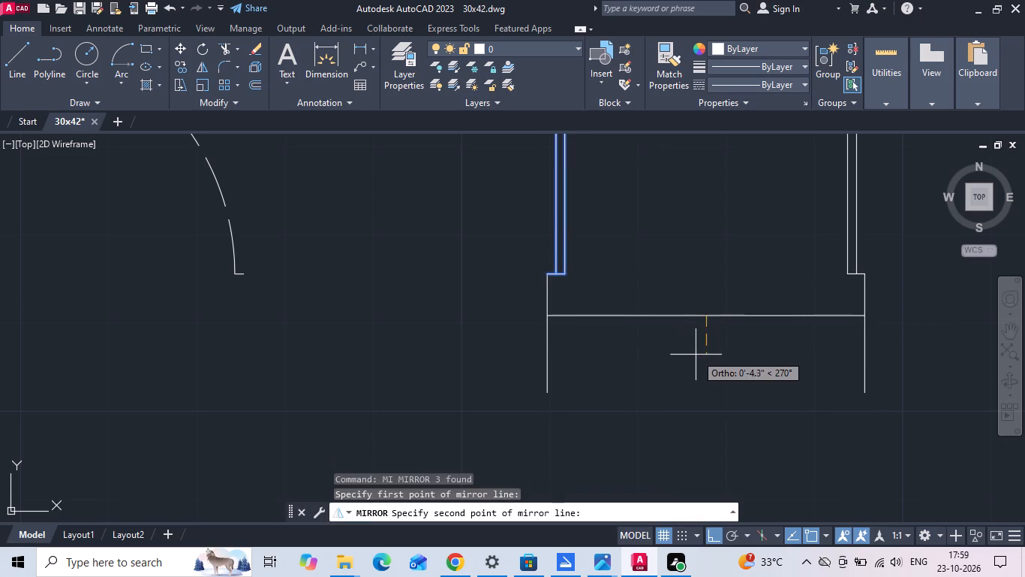
left_click(695, 356)
type("N")
key("space")
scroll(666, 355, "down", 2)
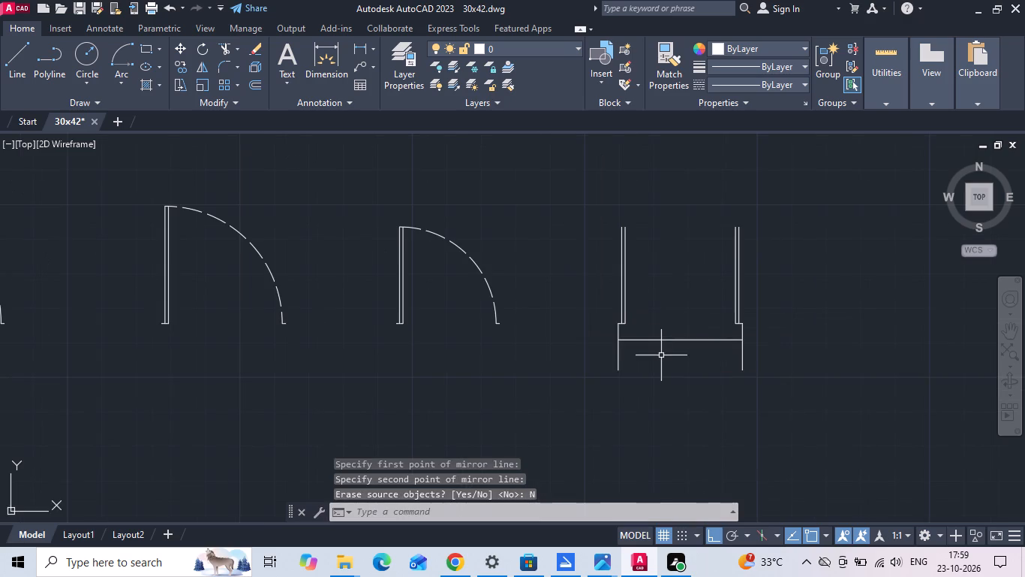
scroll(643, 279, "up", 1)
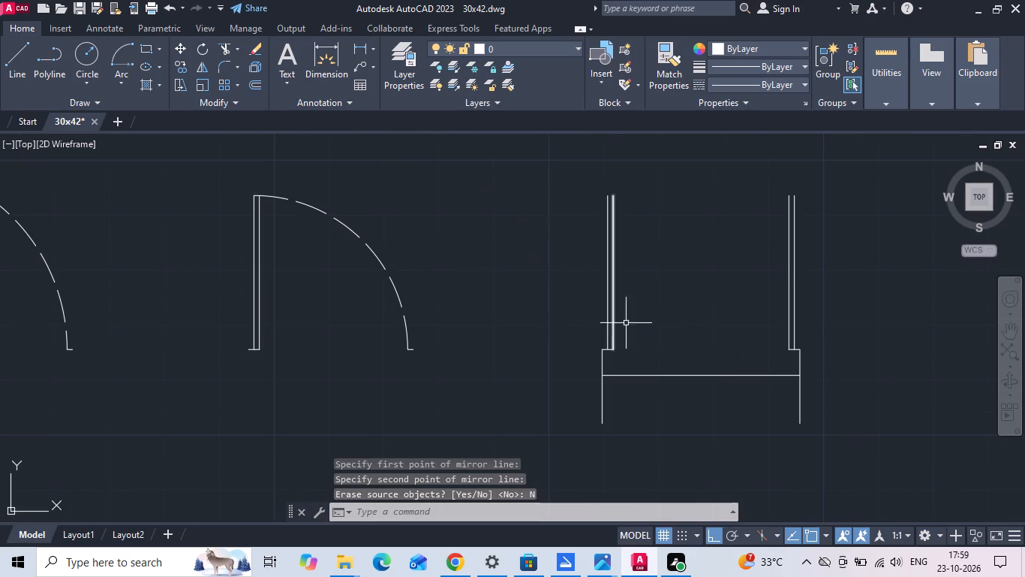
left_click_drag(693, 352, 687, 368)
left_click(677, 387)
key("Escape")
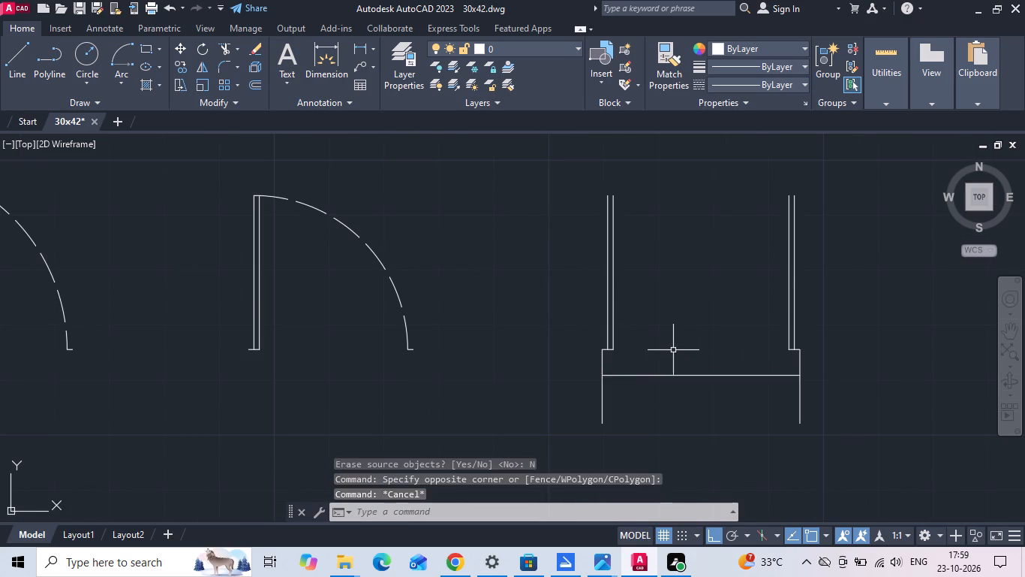
Delete the horizontal guide line and both vertical guide lines below the pair of leaves.
scroll(677, 373, "up", 1)
left_click_drag(679, 364, 666, 400)
left_click(666, 400)
key("Delete")
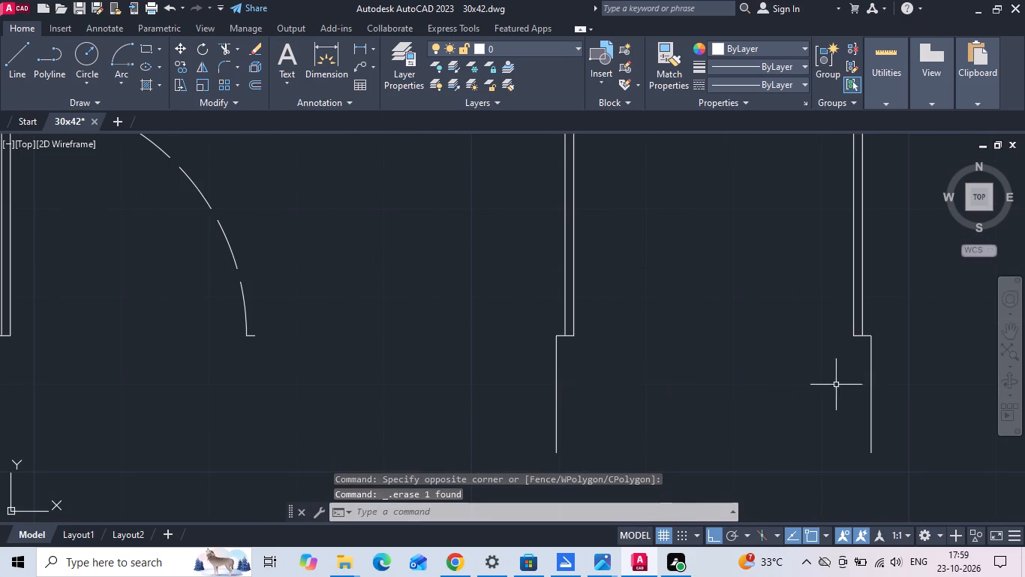
left_click_drag(897, 394, 873, 401)
left_click(531, 413)
key("Delete")
Draw a horizontal line across the opening between the inner bottom corners of the two leaves.
key("l")
key("space")
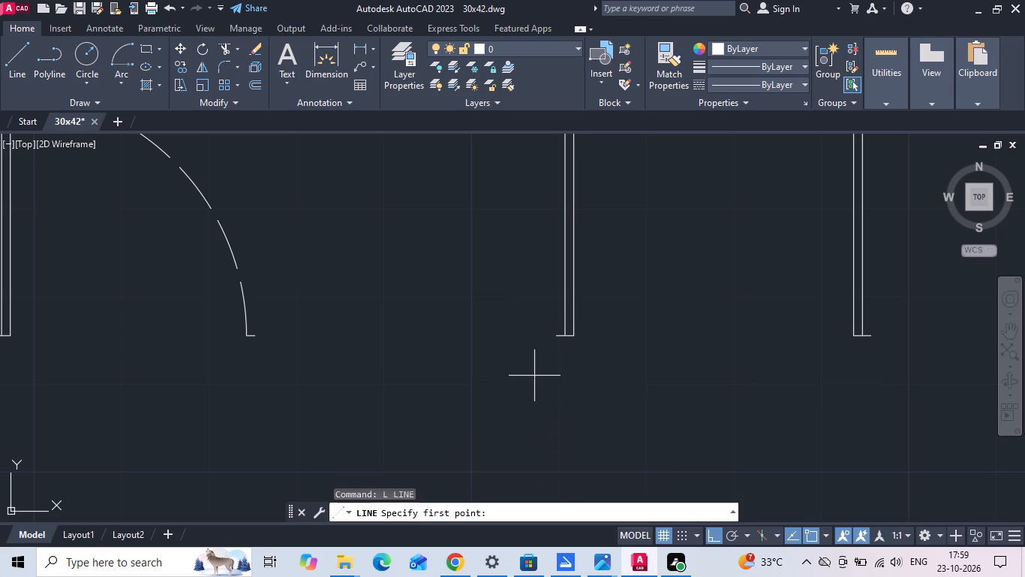
scroll(584, 341, "up", 2)
left_click(558, 334)
scroll(497, 391, "down", 1)
middle_click_drag(804, 352, 772, 348)
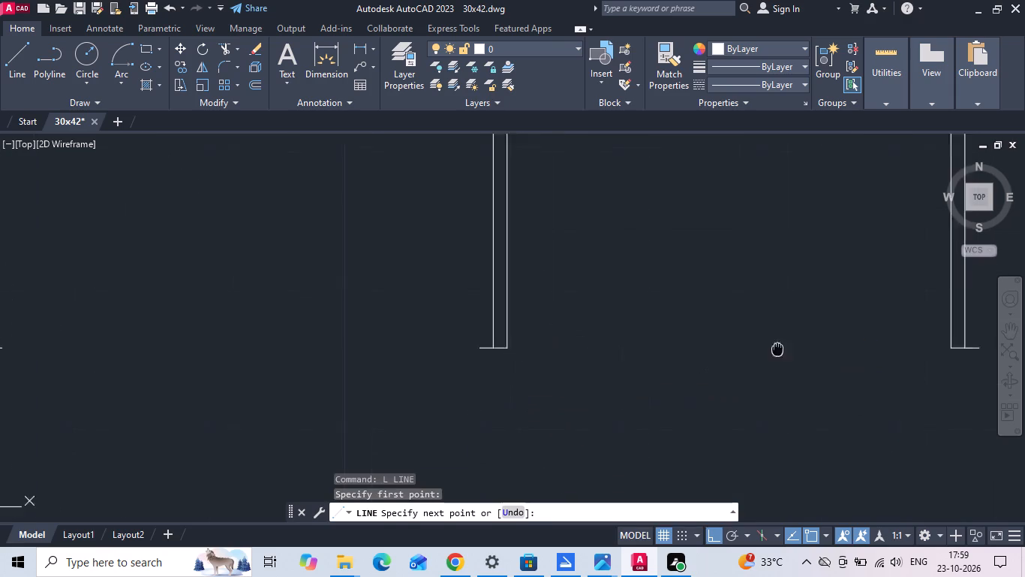
middle_click_drag(772, 348, 635, 343)
left_click(806, 344)
key("Escape")
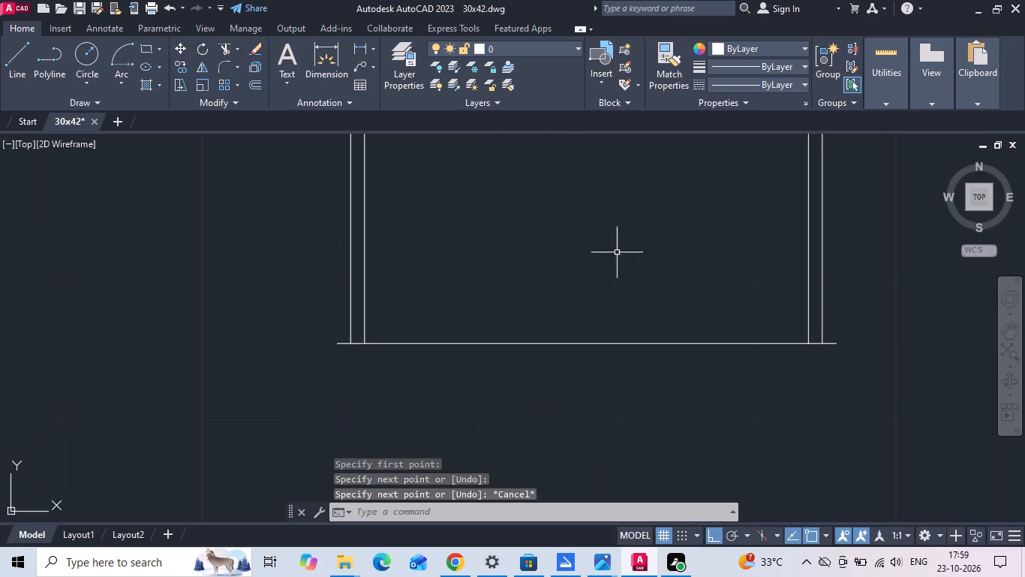
Draw a quarter swing arc from the base line's midpoint up to the first leaf, centred on that leaf's outer bottom corner.
left_click(128, 84)
left_click(146, 135)
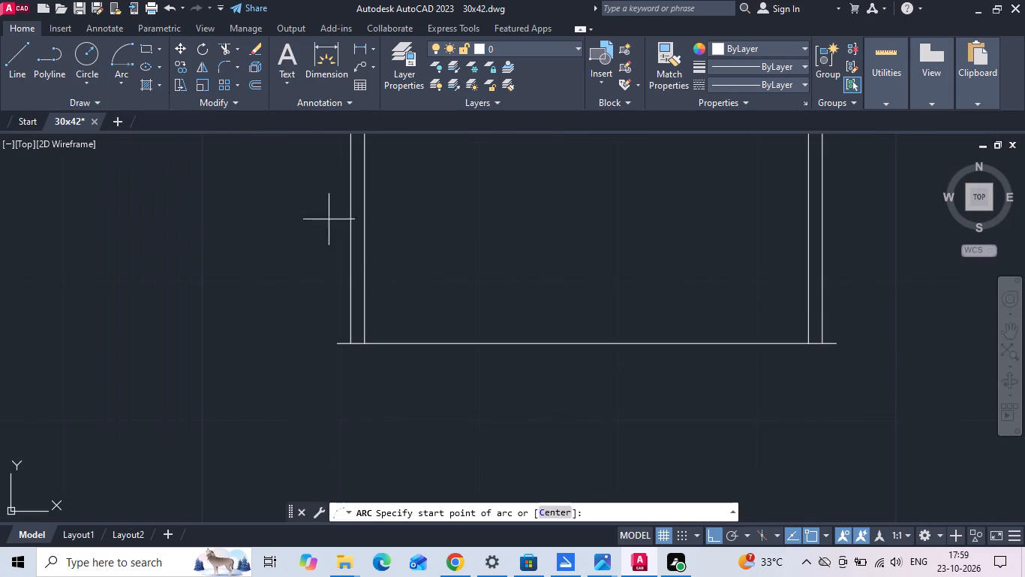
left_click(582, 343)
scroll(338, 352, "up", 1)
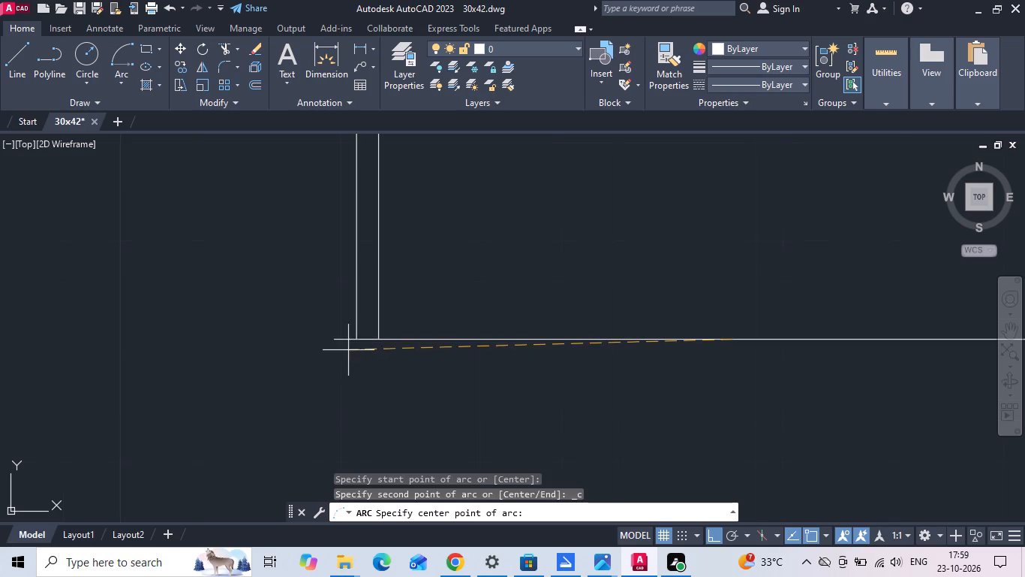
left_click(353, 340)
scroll(353, 360, "down", 3)
left_click(300, 261)
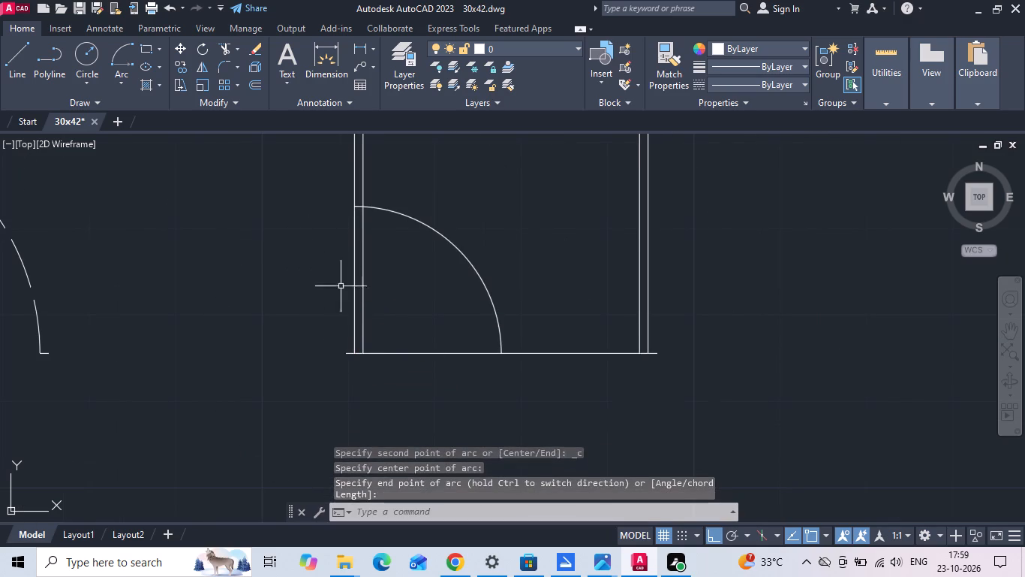
Trim the first leaf's two lines above the swing arc.
key("Escape")
key("t")
type("R")
key("space")
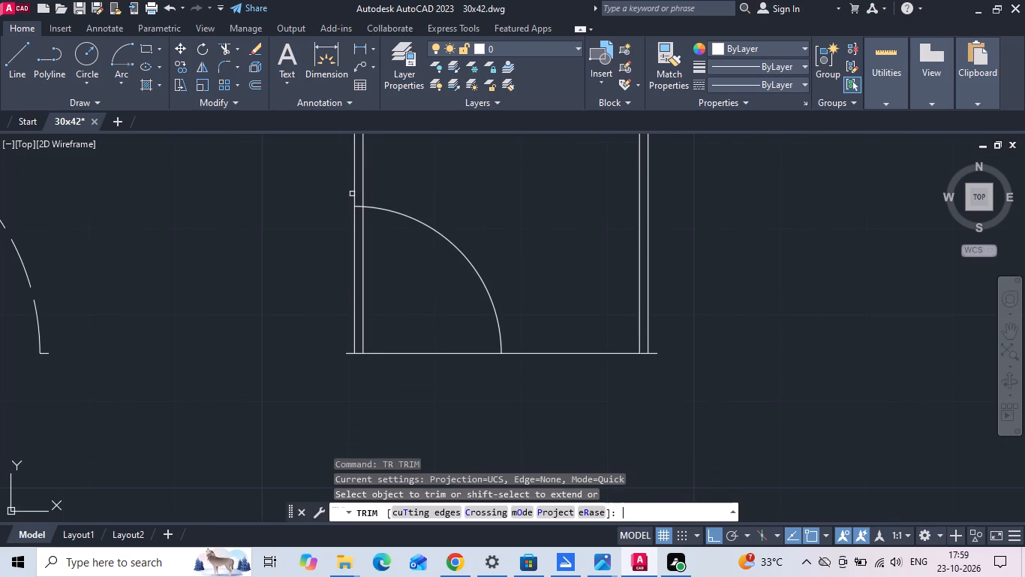
key("space")
left_click_drag(341, 185, 515, 316)
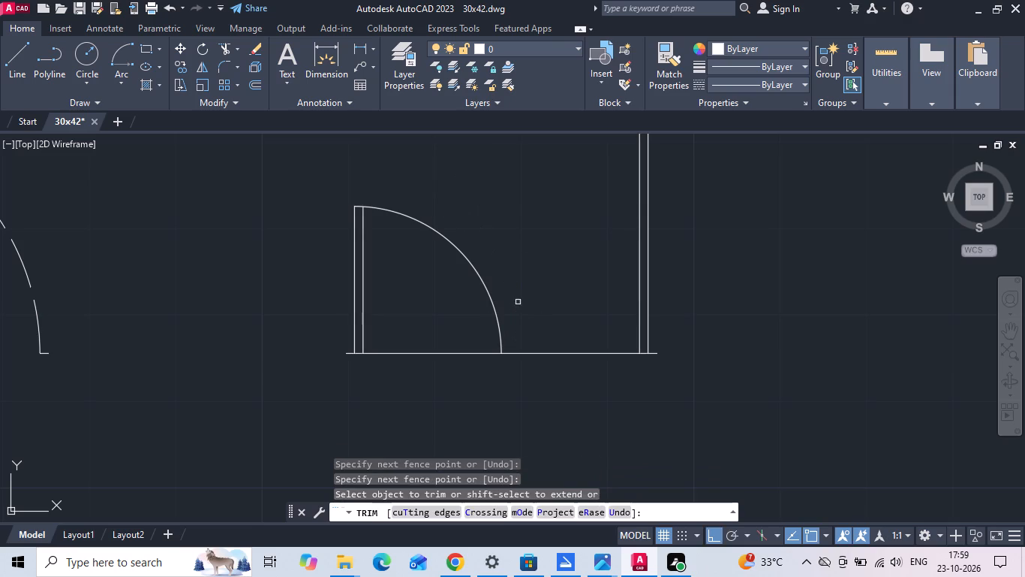
key("Escape")
Delete the horizontal base line between the two leaves.
left_click_drag(468, 341, 433, 418)
left_click(431, 418)
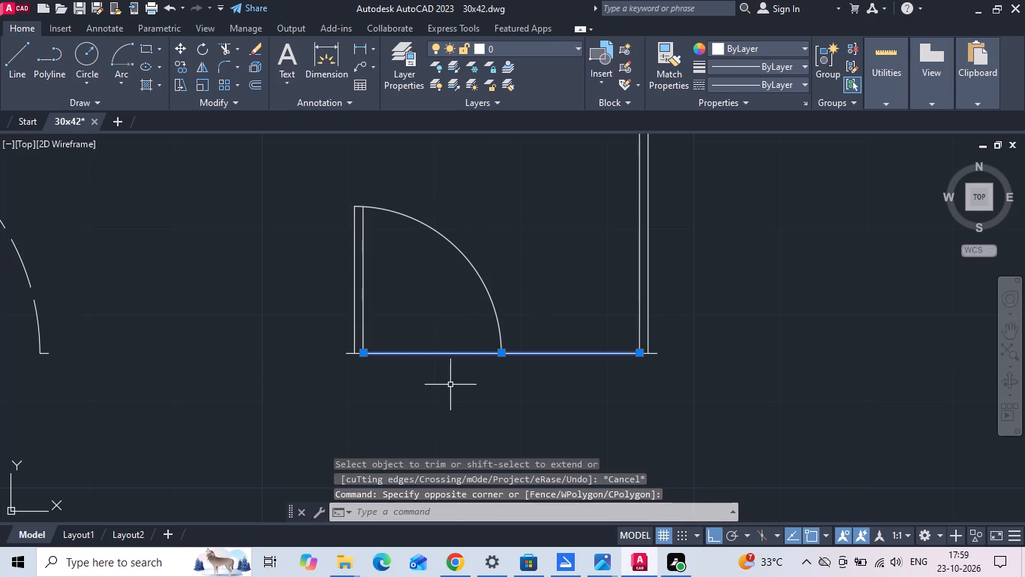
key("Delete")
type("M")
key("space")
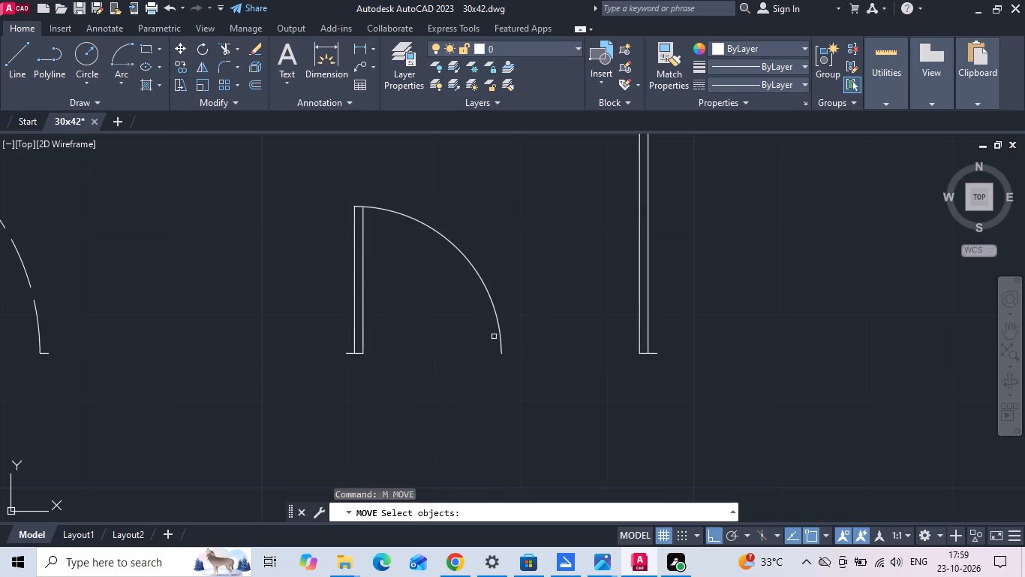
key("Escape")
Mirror the swing arc about a vertical axis through its lower end, keeping the original.
left_click_drag(510, 285, 490, 328)
left_click(485, 336)
type("MI")
key("space")
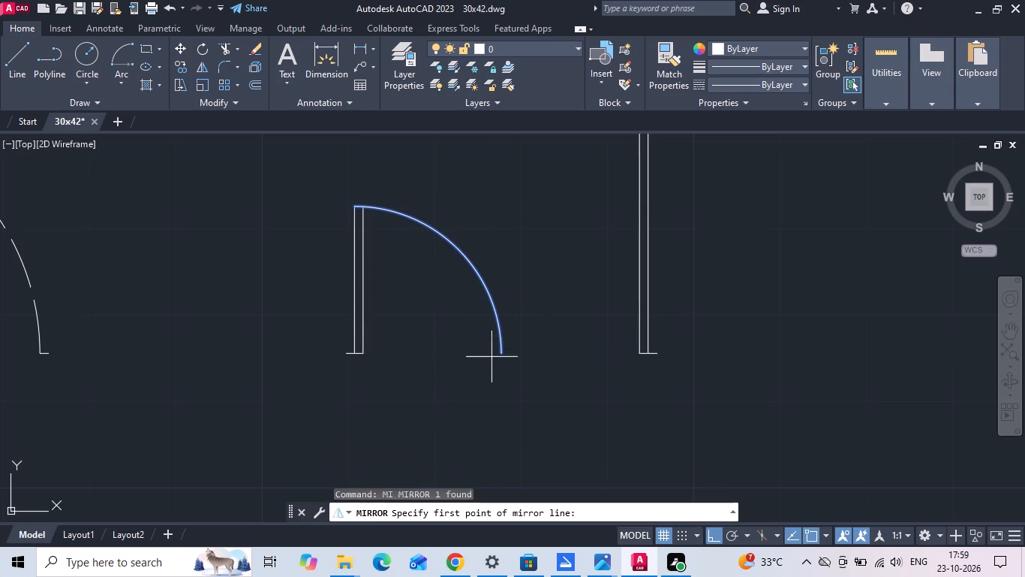
left_click(502, 352)
left_click(479, 392)
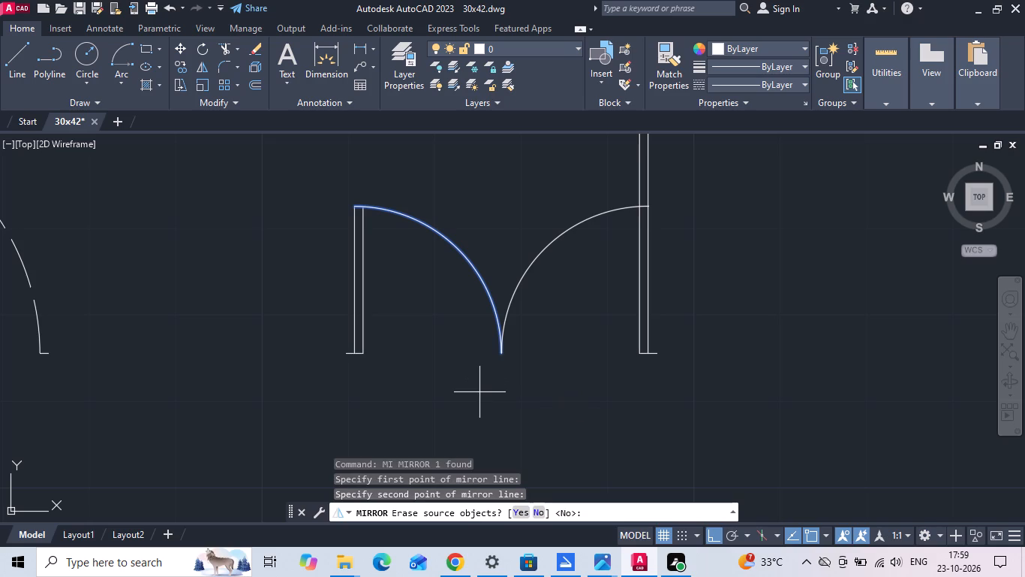
type("N")
key("space")
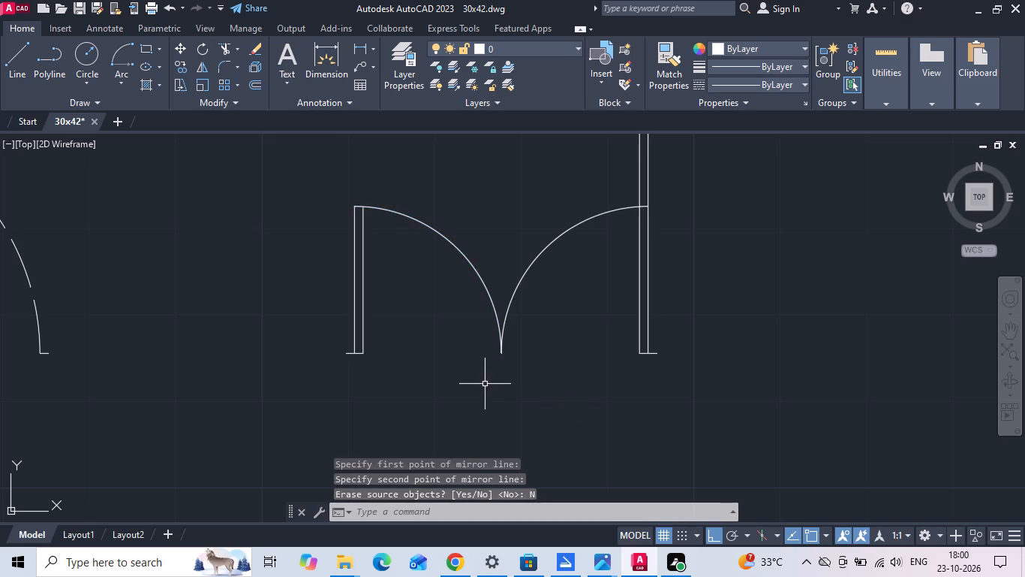
Trim the second leaf's two lines above the mirrored swing arc.
type("TR")
key("space")
key("space")
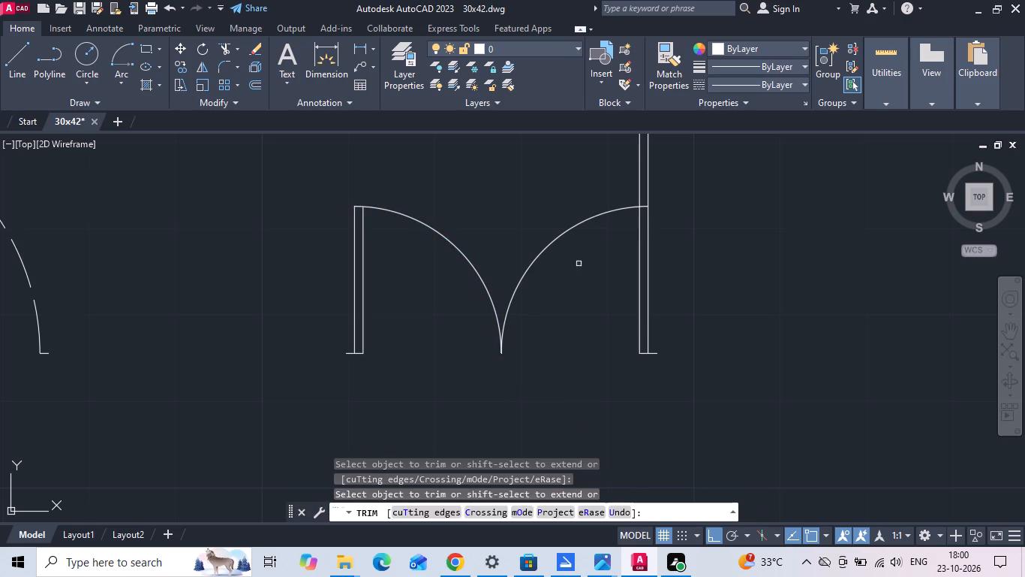
left_click_drag(594, 188, 659, 180)
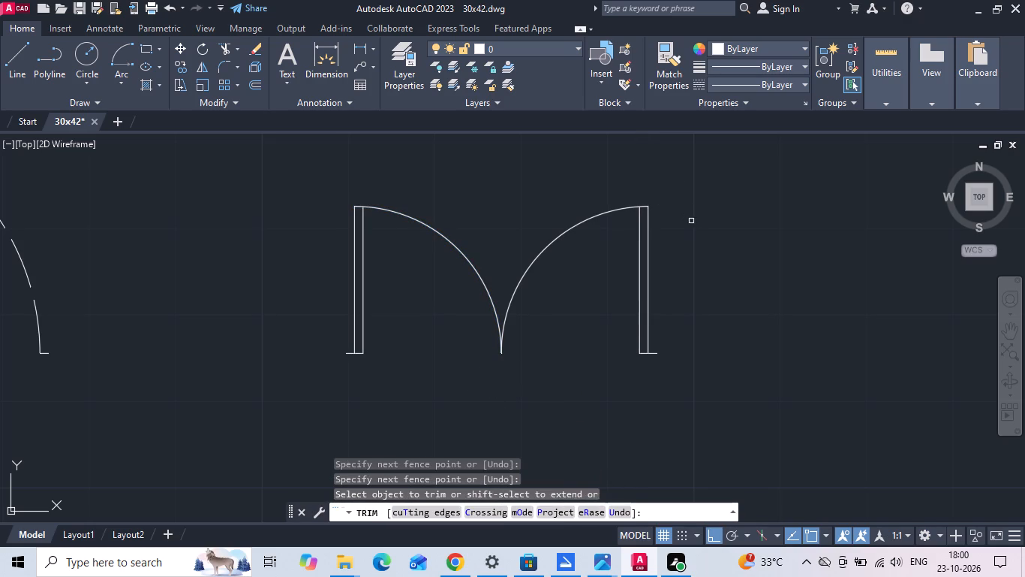
key("Escape")
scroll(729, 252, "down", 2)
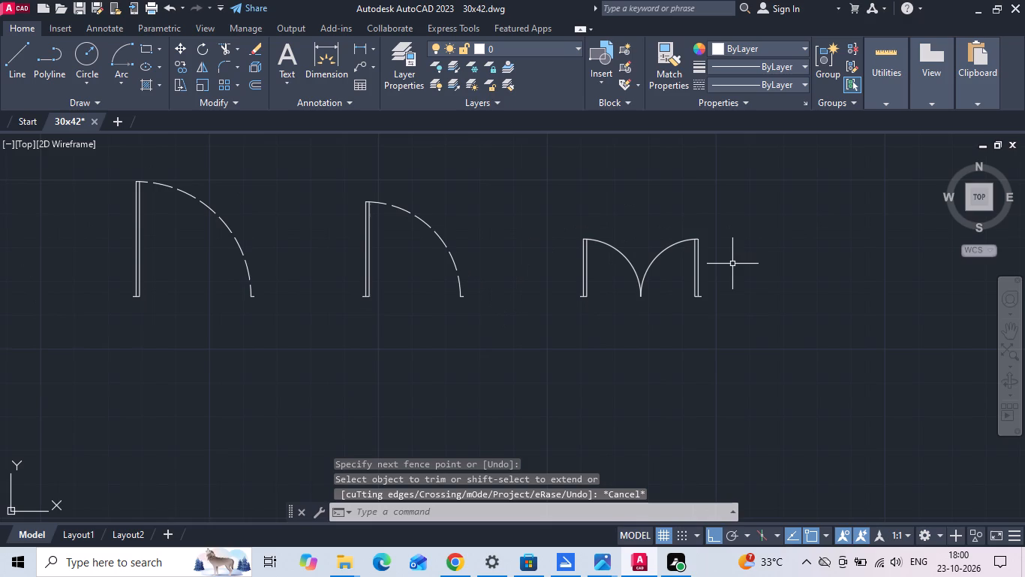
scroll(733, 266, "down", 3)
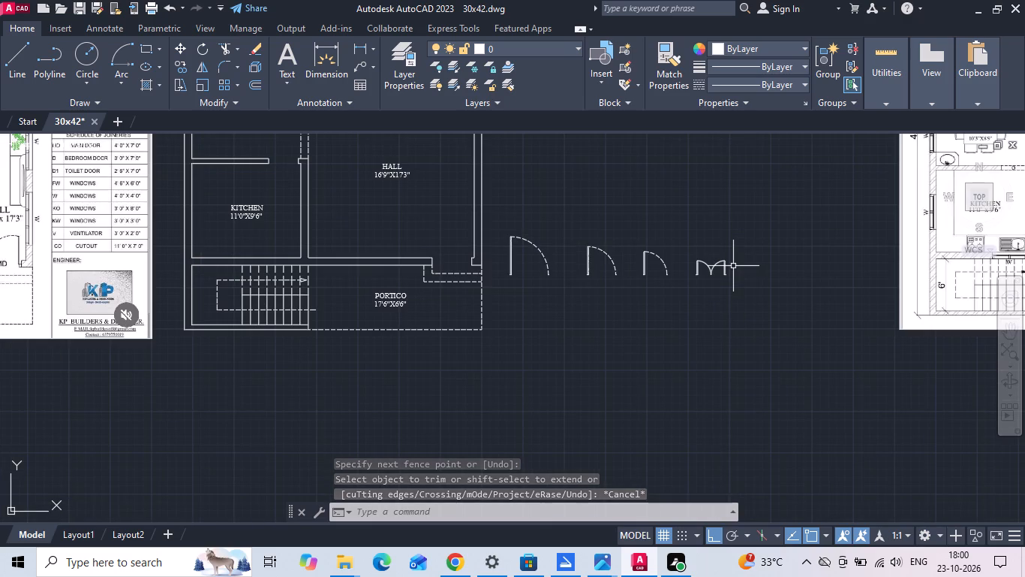
Match the dashed swing-arc properties of the smallest single-leaf door onto both arcs of the double-leaf door.
left_click(661, 73)
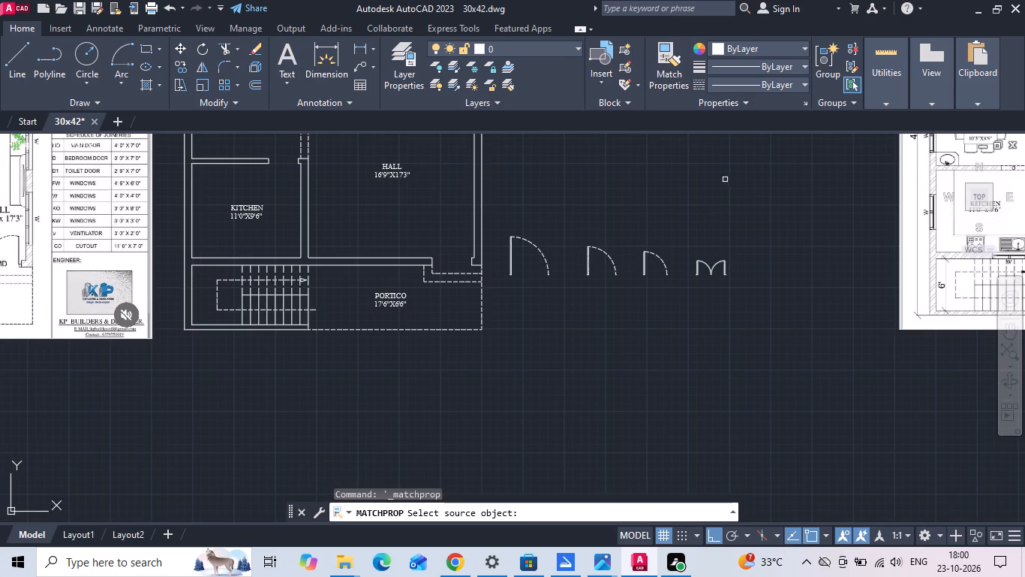
scroll(738, 207, "up", 1)
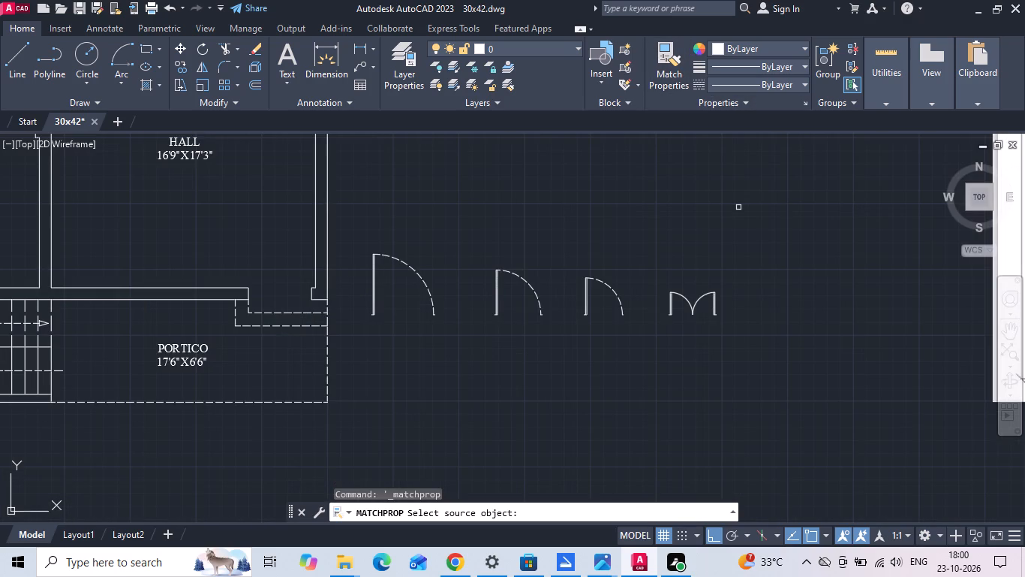
left_click(613, 293)
scroll(691, 298, "up", 3)
left_click_drag(720, 354, 720, 355)
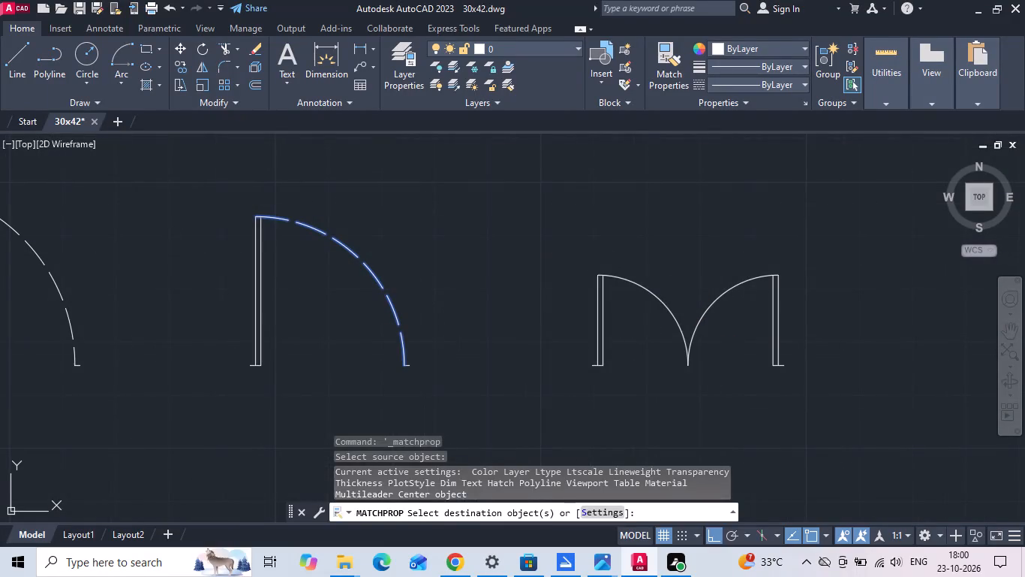
left_click_drag(720, 355, 652, 295)
key("Escape")
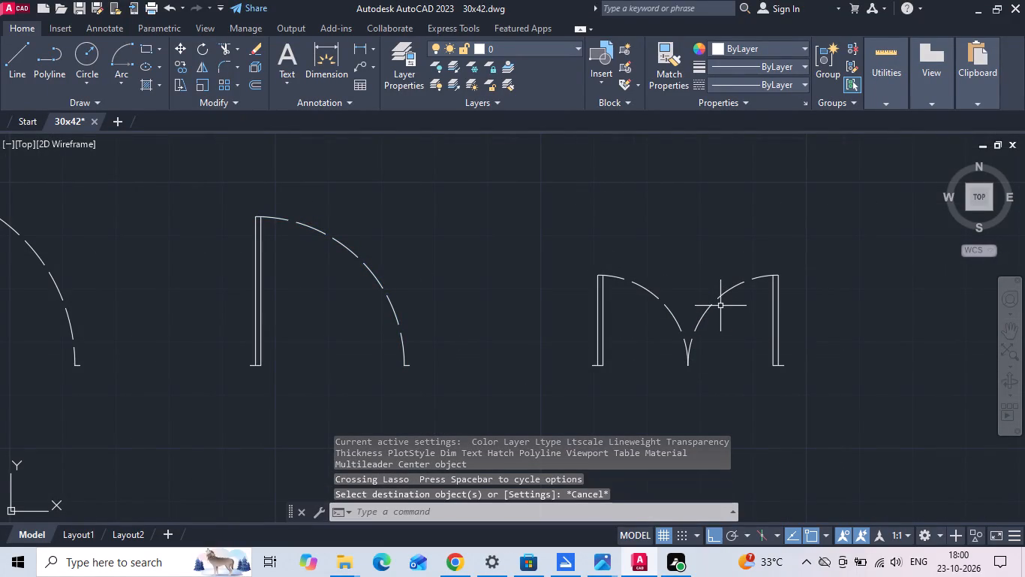
Save the drawing.
key("ctrl+s")
Start a block definition named D1, with its base point at the lower-left end of the middle-sized single-leaf door.
scroll(537, 193, "down", 2)
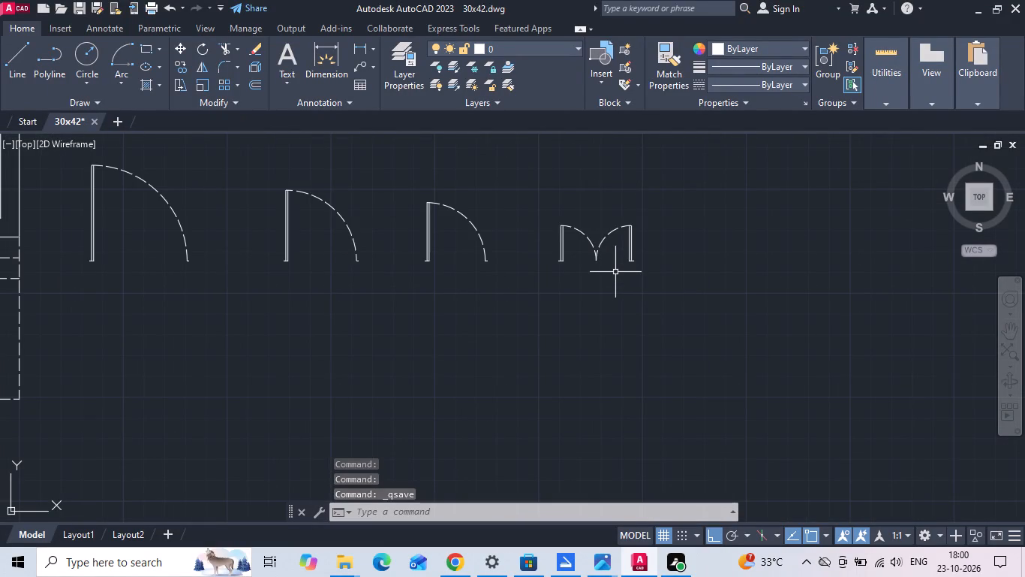
type("B")
key("space")
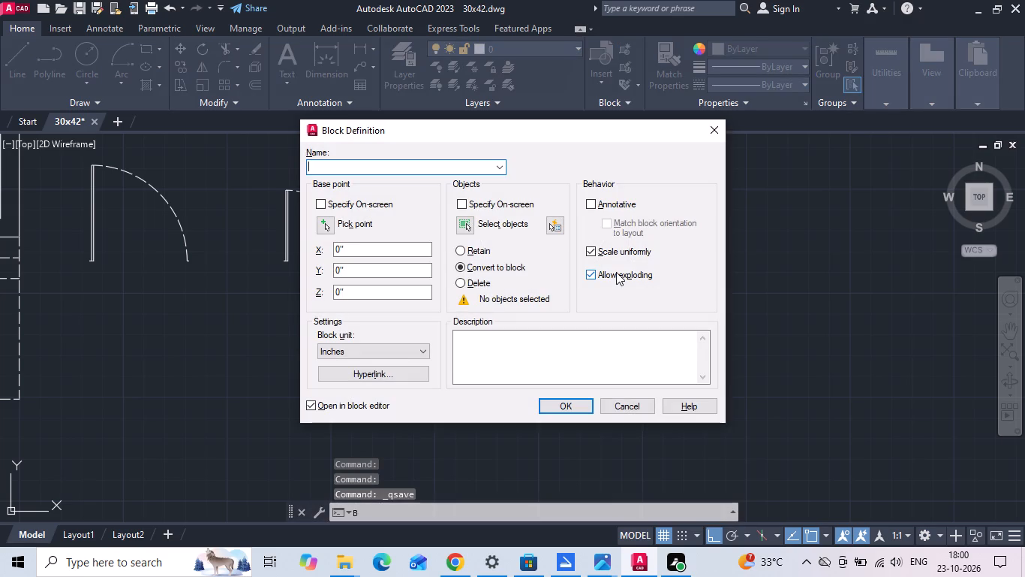
left_click(342, 171)
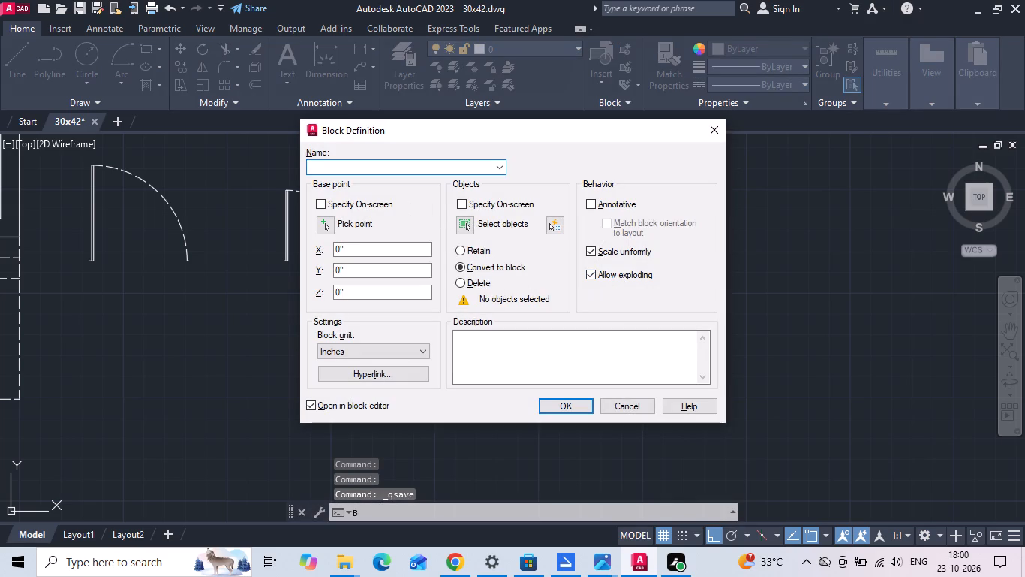
key("d")
key("1")
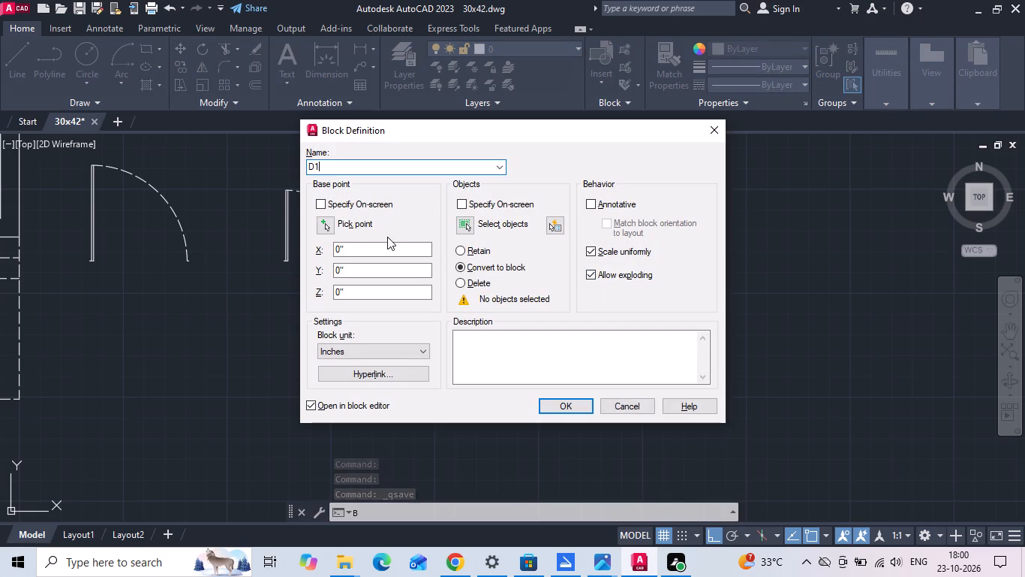
left_click(327, 223)
scroll(63, 250, "up", 2)
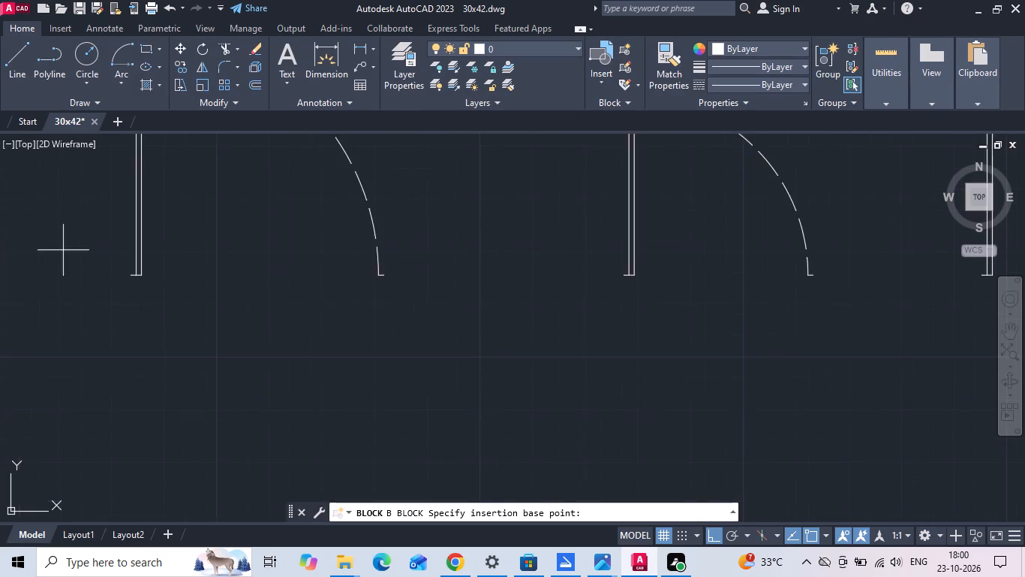
scroll(63, 249, "up", 2)
scroll(212, 321, "down", 2)
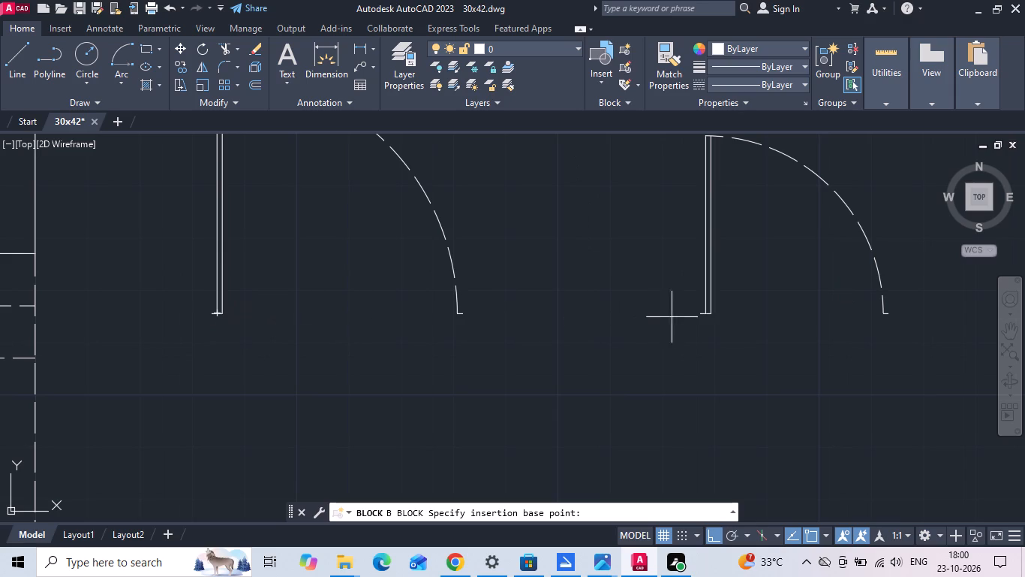
left_click(701, 317)
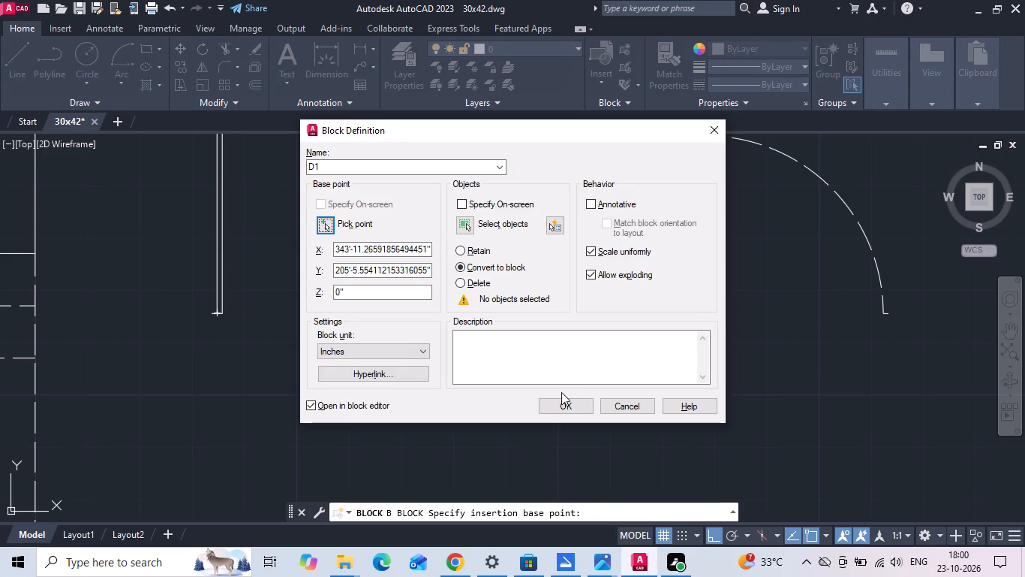
Select the whole middle-sized single-leaf door as the D1 block's objects, create the block and leave the block editor.
left_click(468, 222)
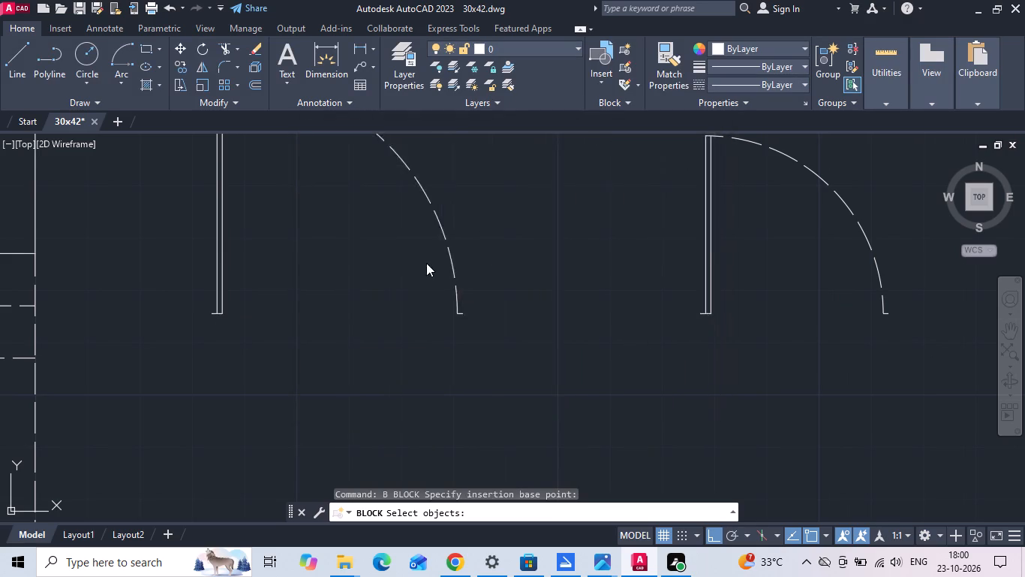
scroll(427, 260, "down", 1)
left_click_drag(580, 353, 592, 343)
left_click(729, 162)
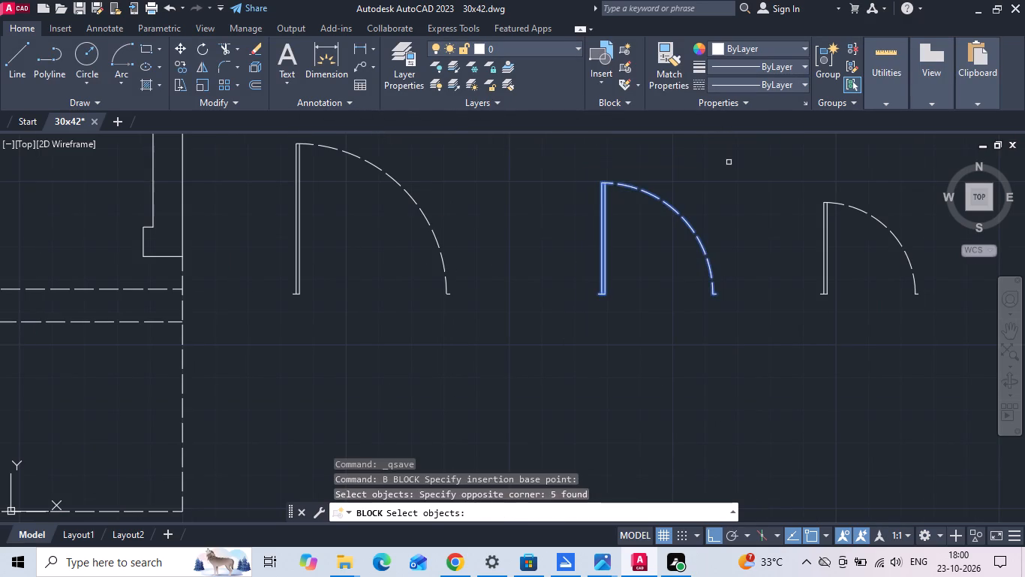
key("space")
left_click(559, 405)
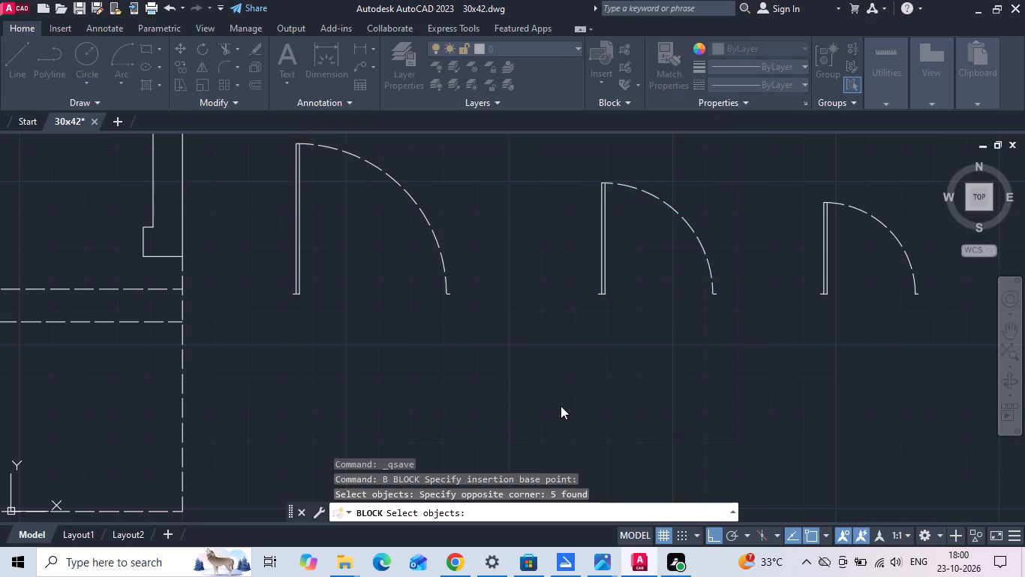
key("space")
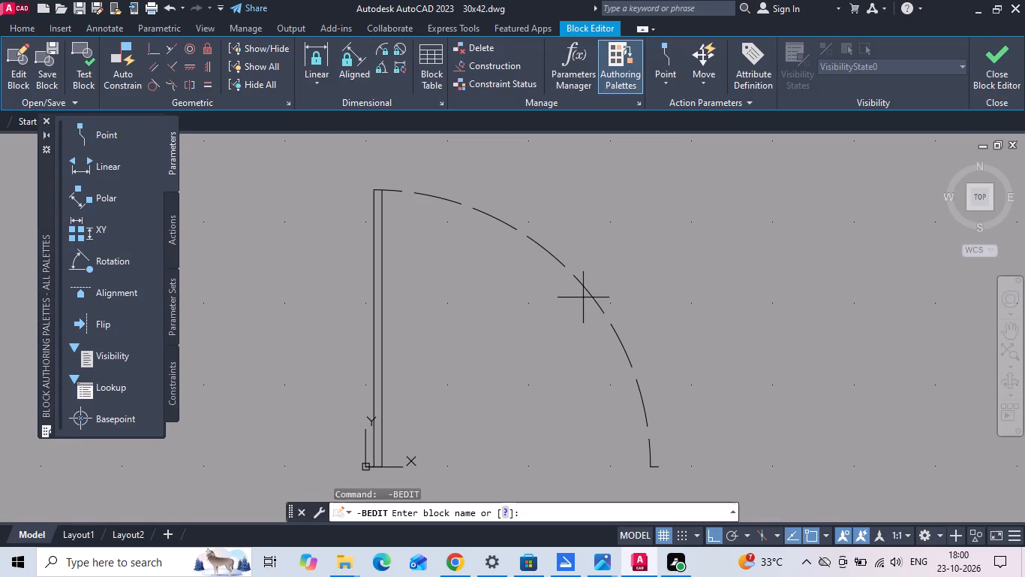
left_click(585, 292)
key("Escape")
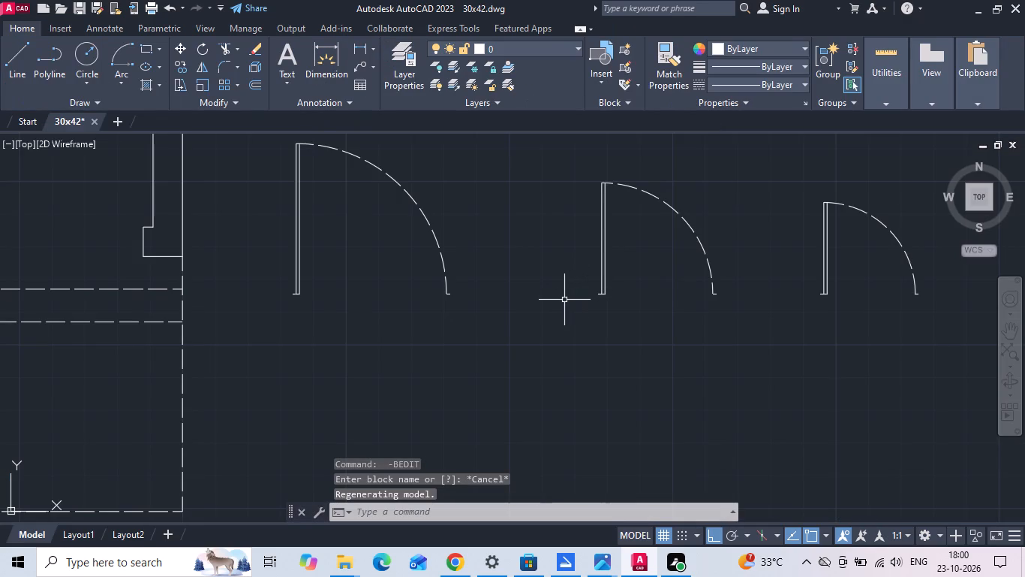
Start a block definition named D, with its base point at the lower-left end of the largest single-leaf door.
key("b")
key("space")
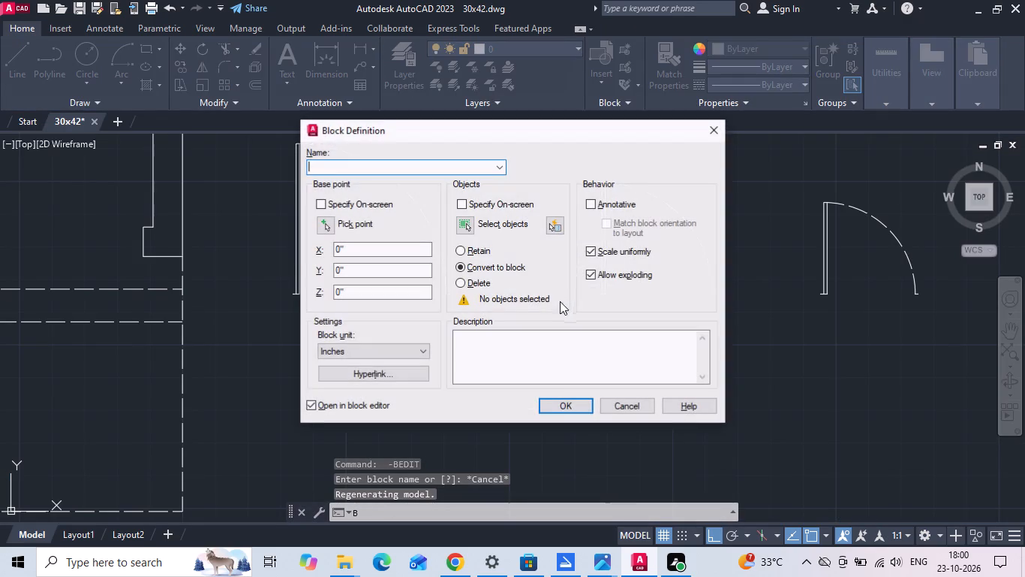
left_click(330, 169)
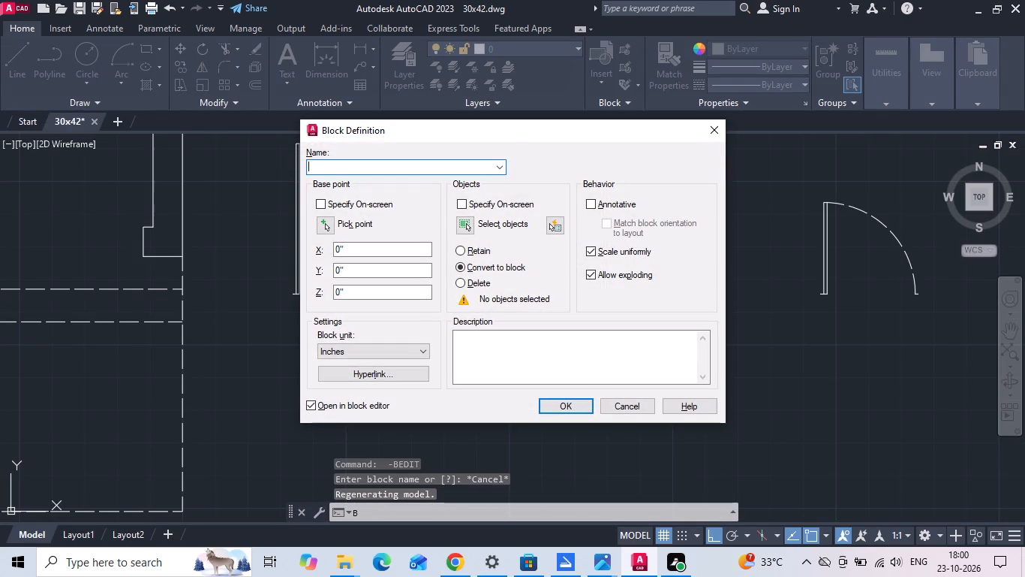
key("d")
left_click(323, 227)
scroll(295, 301, "up", 1)
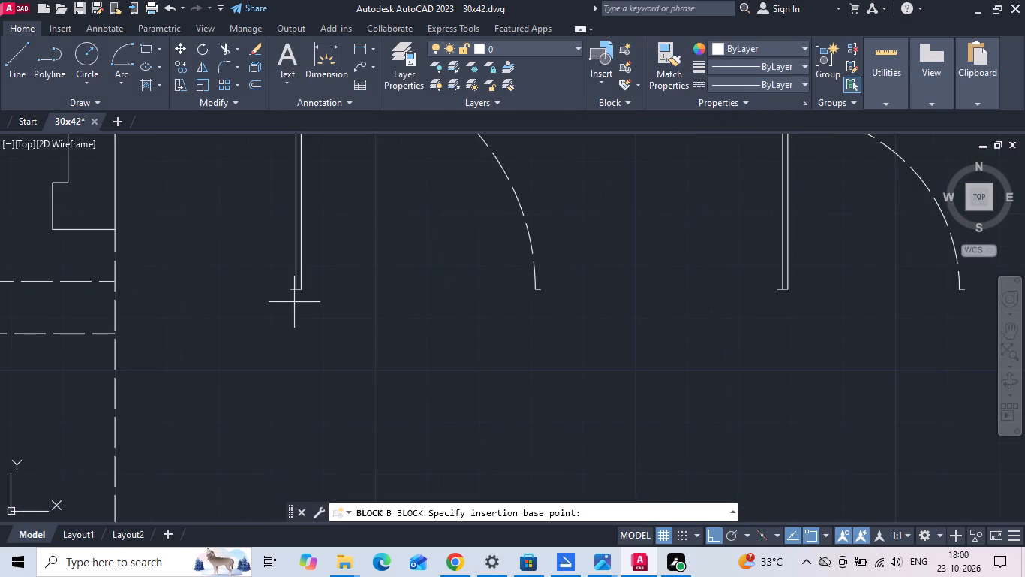
scroll(283, 299, "up", 2)
left_click(300, 274)
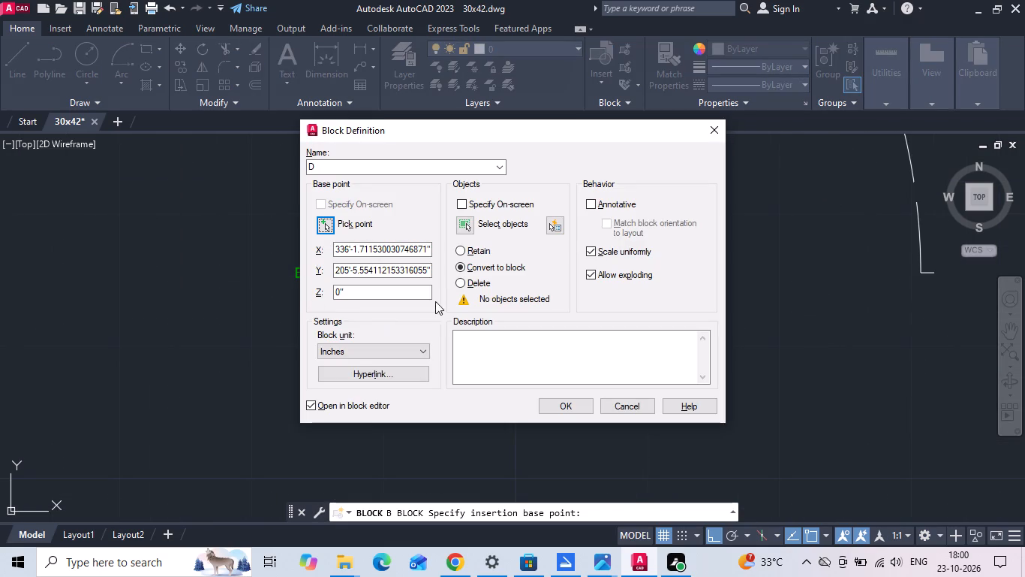
Select the whole largest single-leaf door as the D block's objects, create the block and leave the block editor.
left_click(468, 224)
scroll(434, 300, "down", 2)
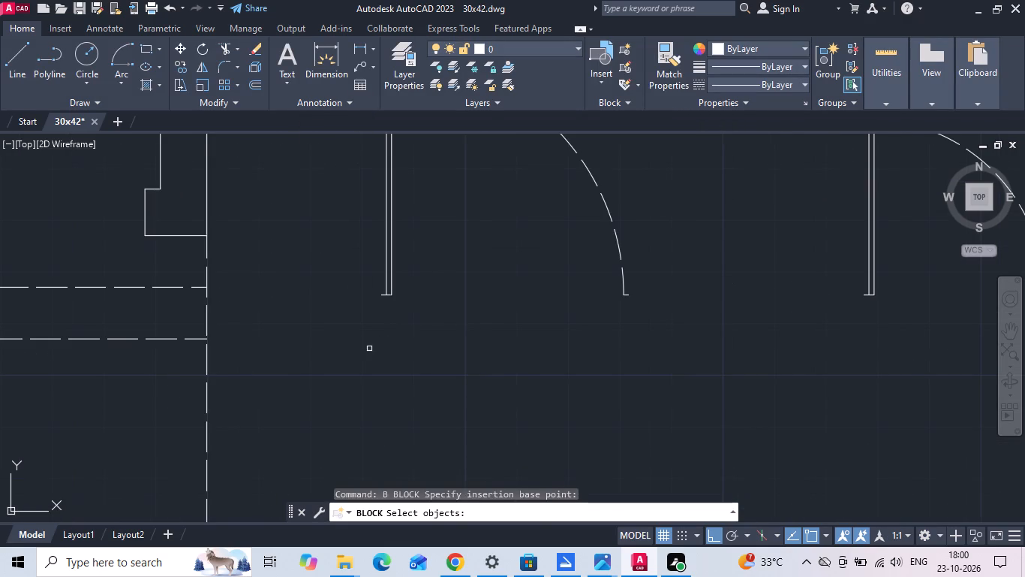
scroll(366, 358, "down", 1)
left_click_drag(346, 361, 385, 318)
left_click(568, 153)
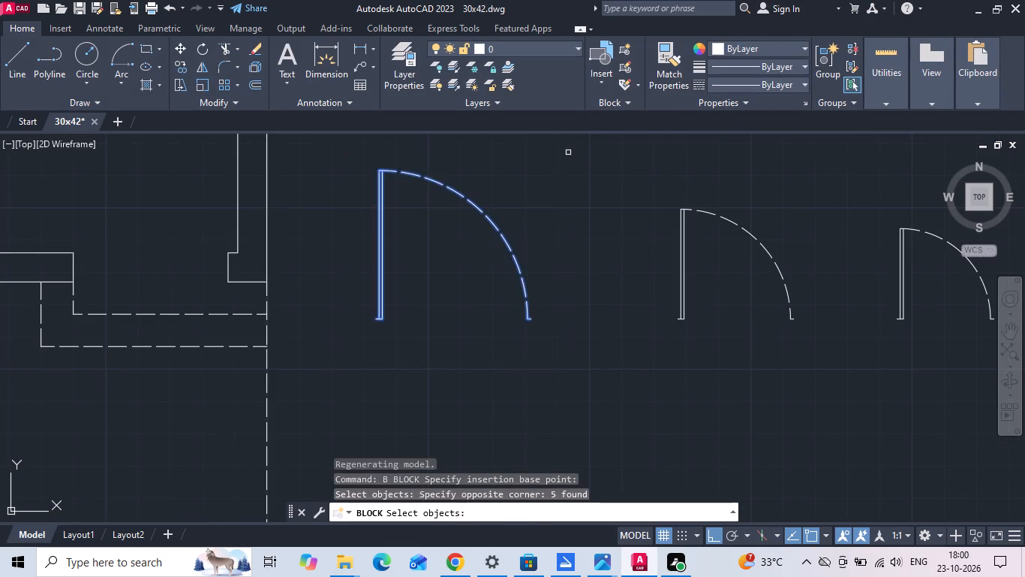
key("space")
left_click(560, 408)
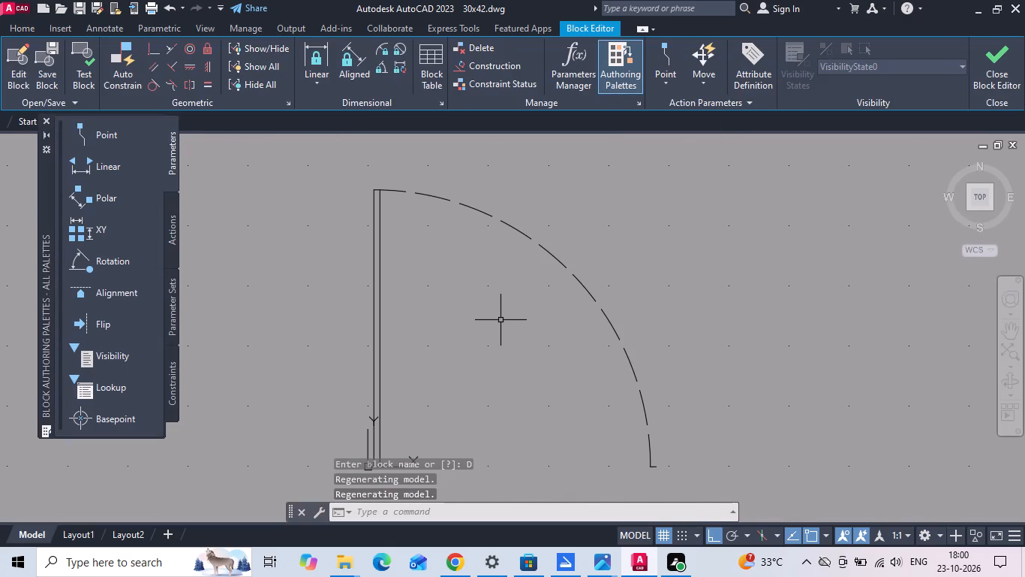
key("Escape")
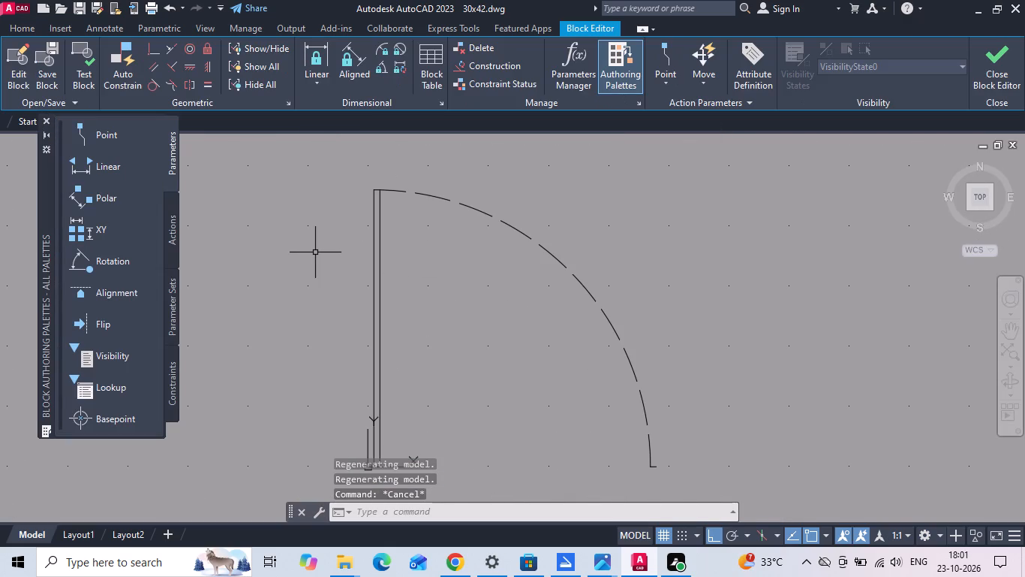
key("ctrl+z")
Start a block definition named D2, with its base point at the lower-left end of the smallest single-leaf door.
scroll(314, 252, "down", 2)
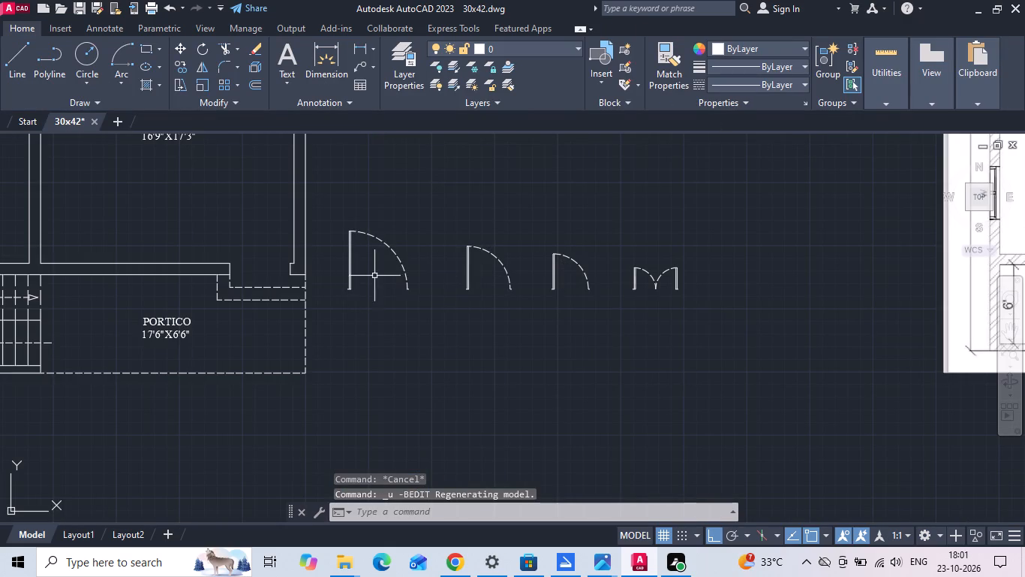
scroll(577, 270, "up", 1)
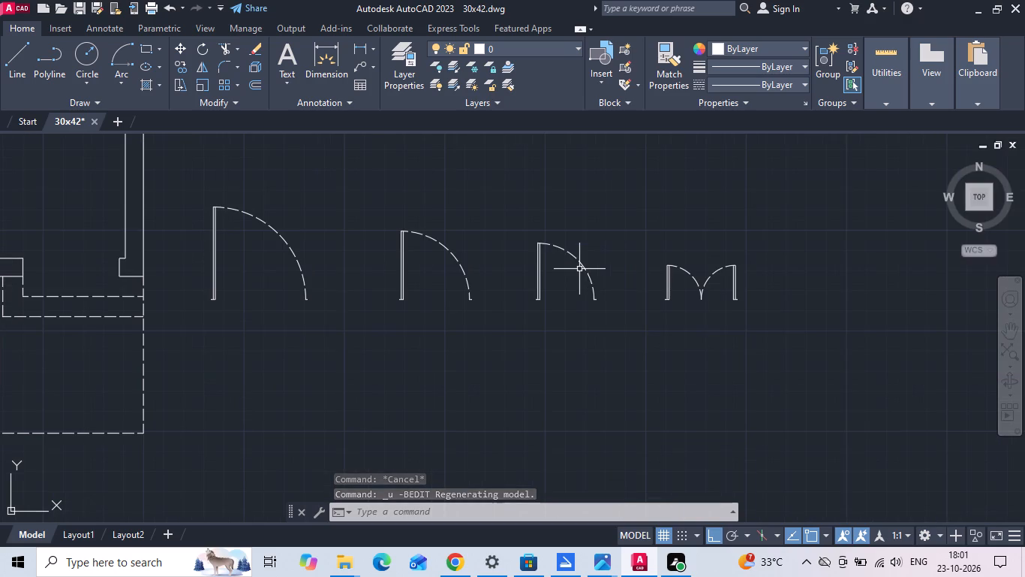
key("d")
key("Escape")
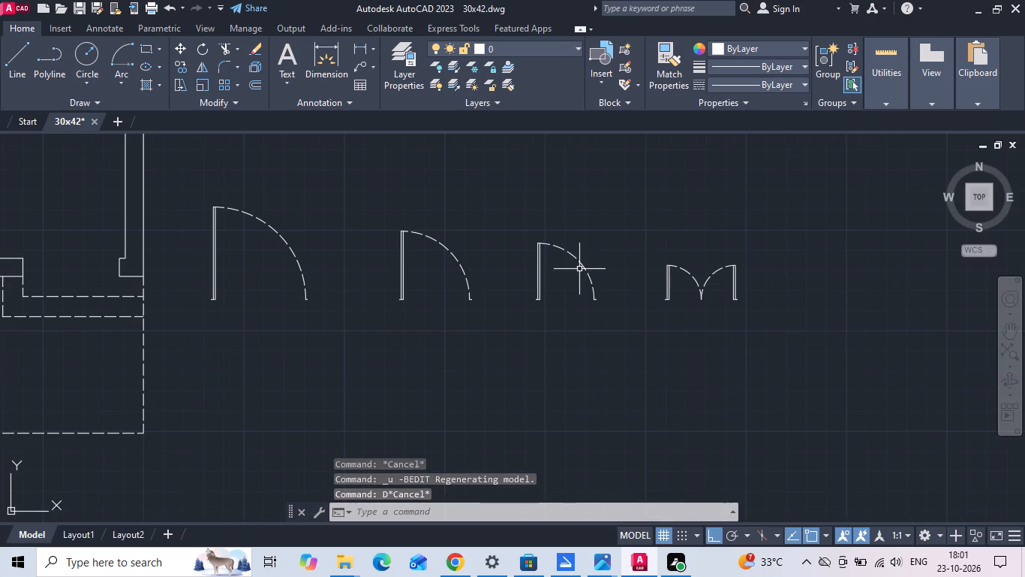
type("B")
key("space")
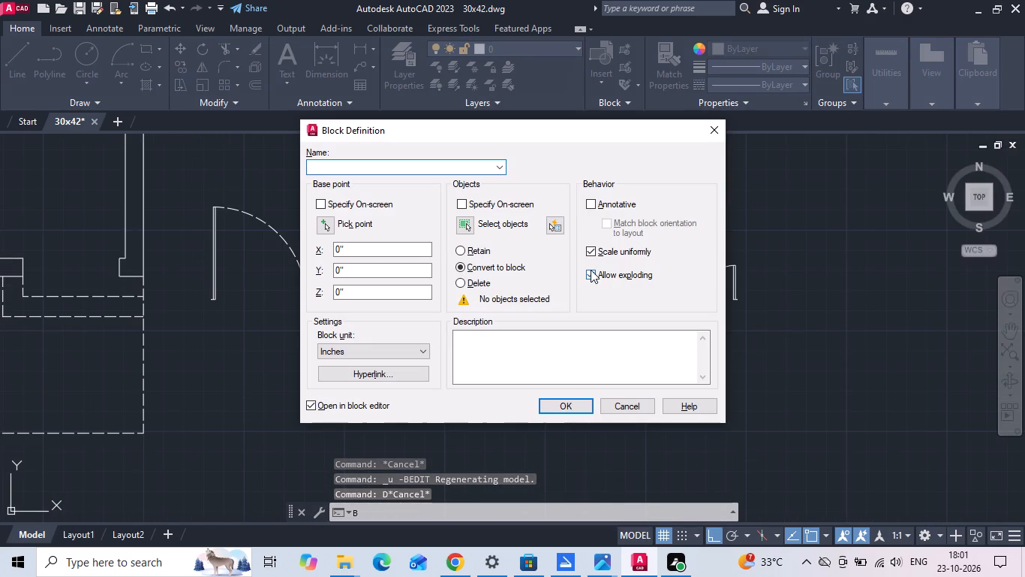
left_click(416, 168)
type("D2")
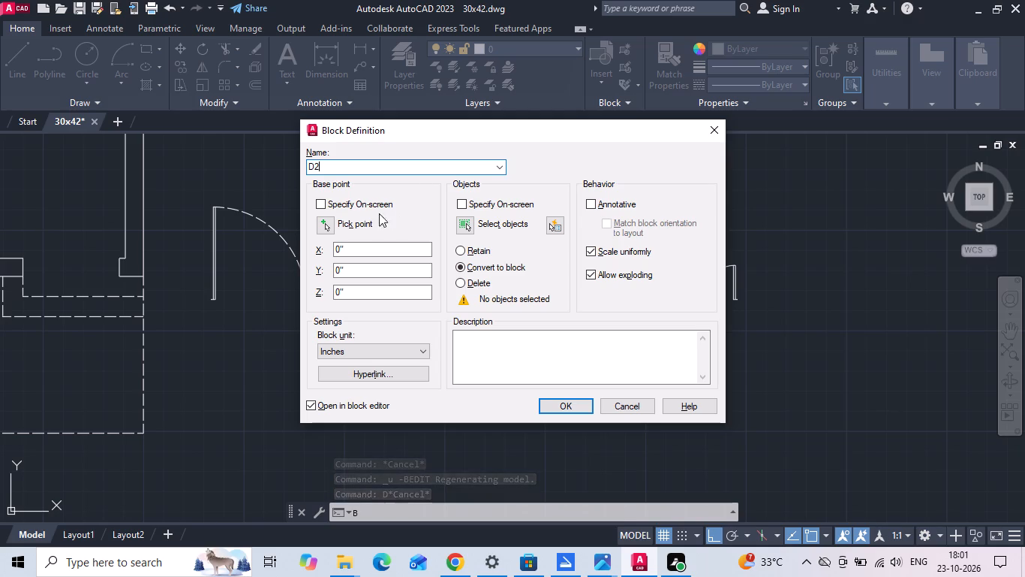
left_click(332, 223)
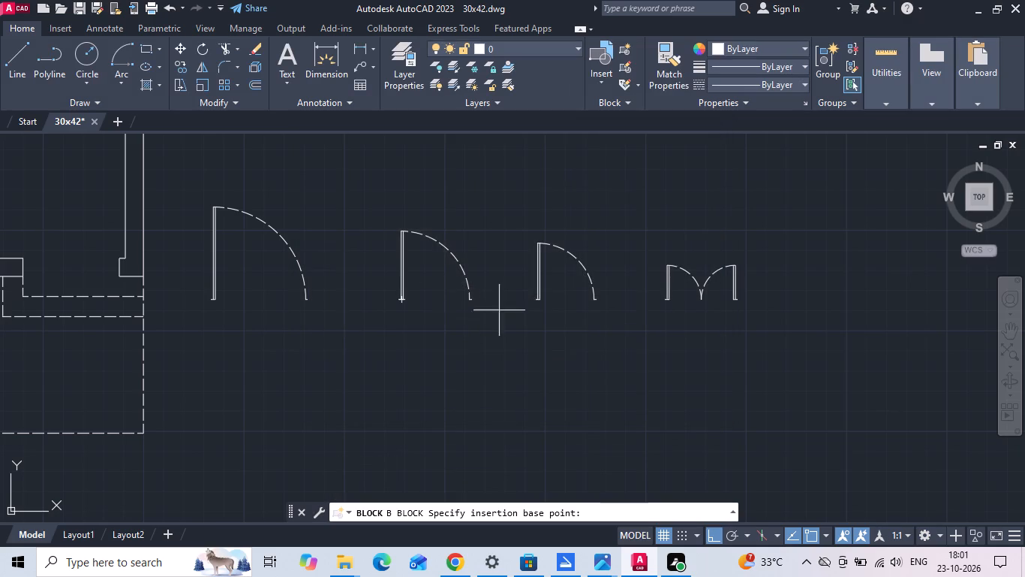
scroll(531, 285, "up", 3)
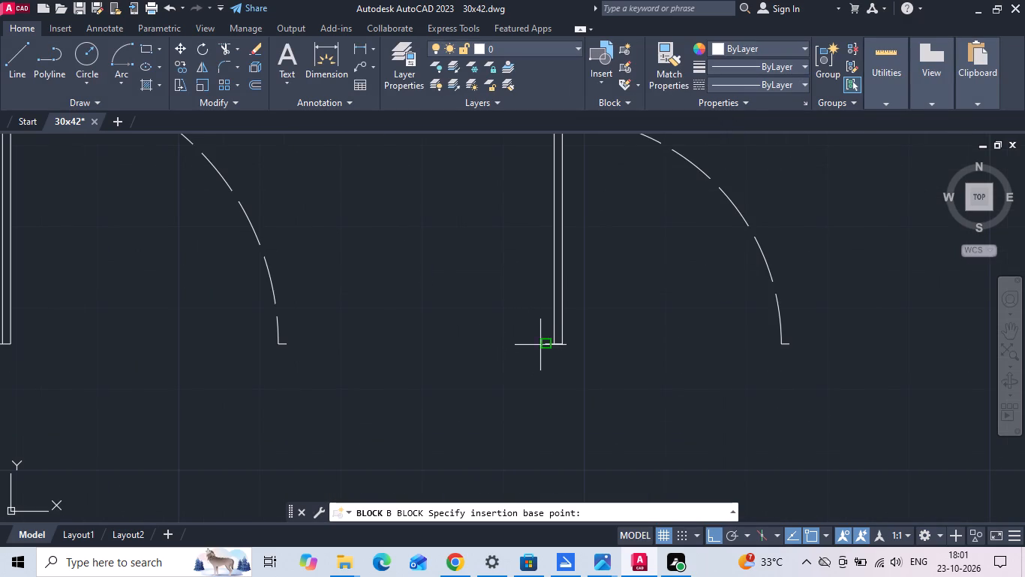
left_click(543, 345)
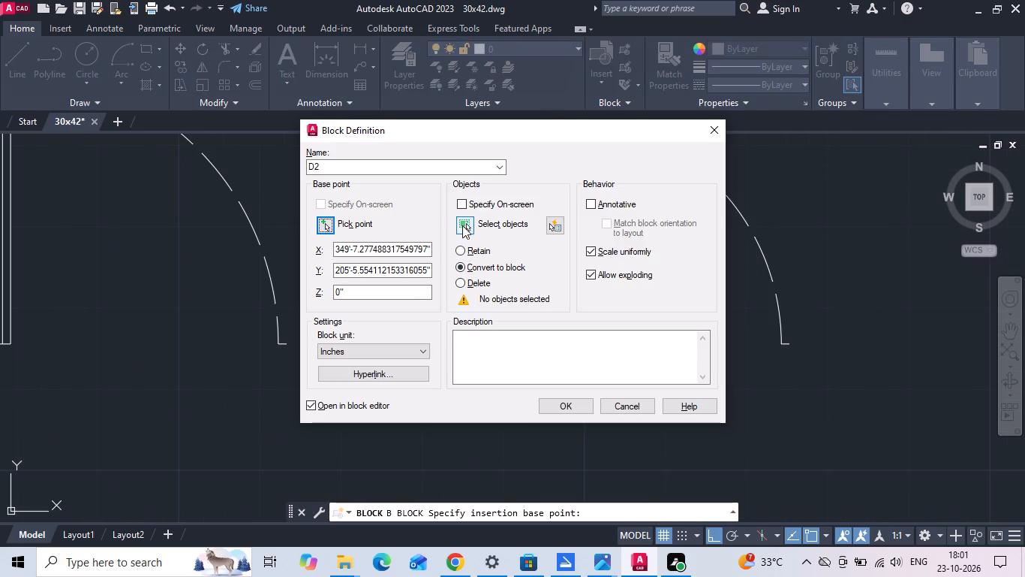
Select the whole smallest single-leaf door as the D2 block's objects, create the block and leave the block editor.
left_click(462, 225)
scroll(422, 279, "down", 2)
left_click_drag(447, 189, 454, 204)
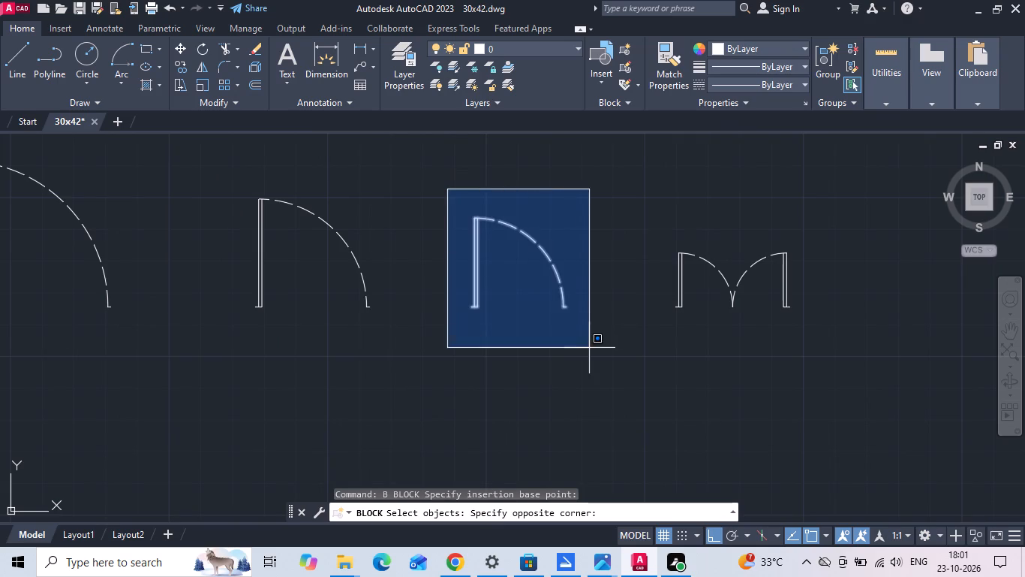
left_click(594, 353)
key("space")
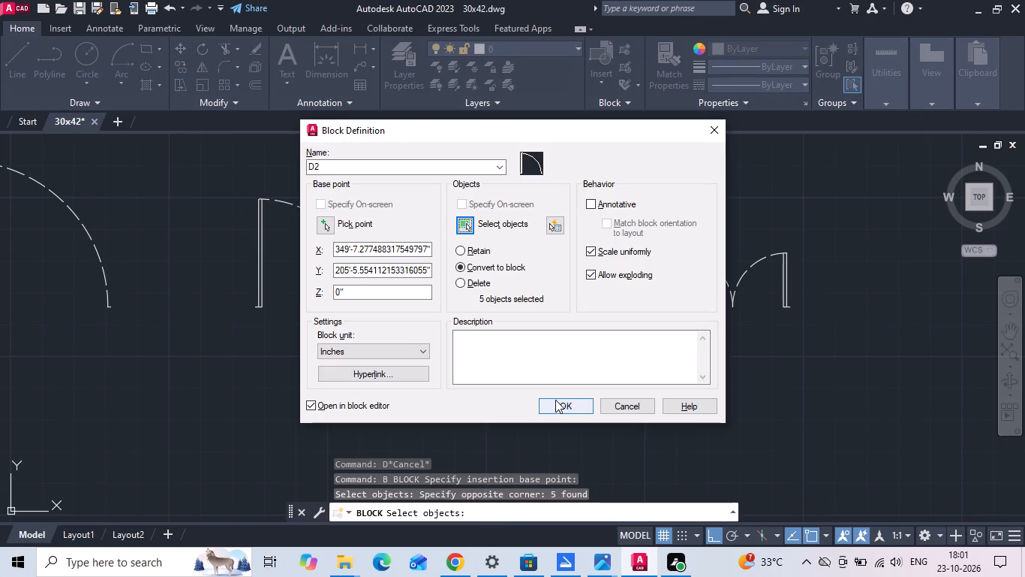
left_click(558, 403)
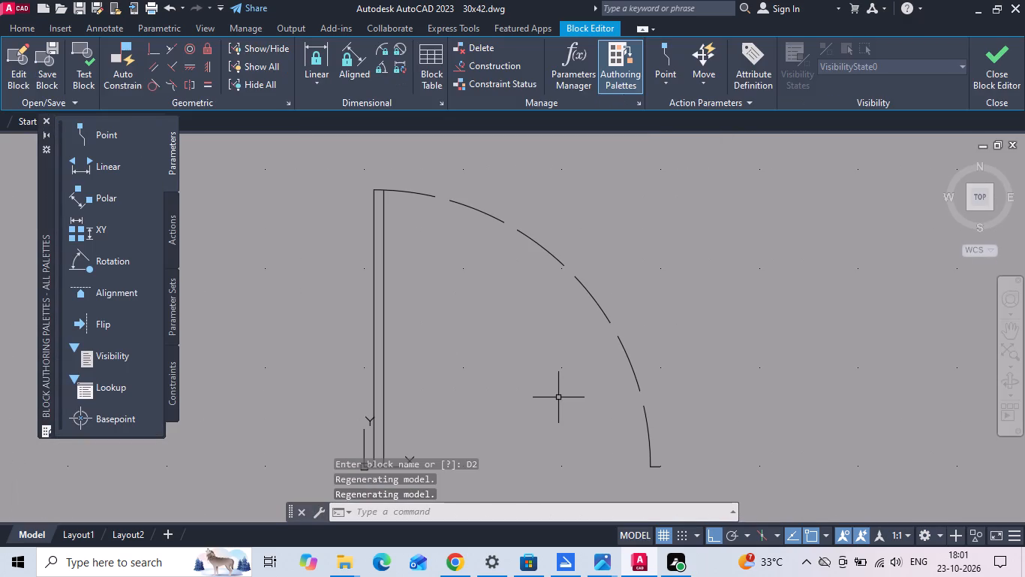
key("ctrl+z")
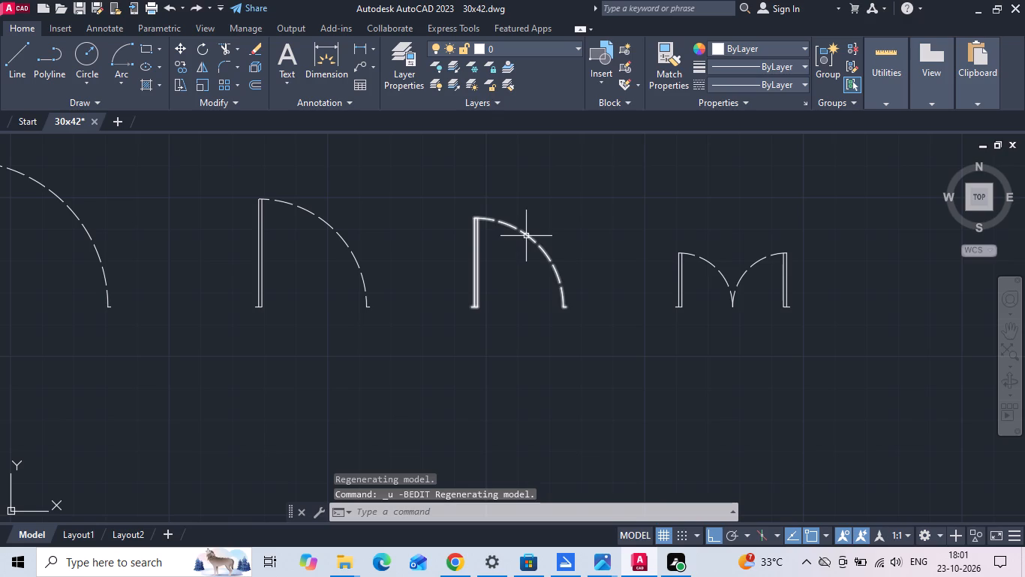
Start a block definition named D3, with its base point at the lower-left end of the double-leaf door.
middle_click_drag(599, 258, 519, 258)
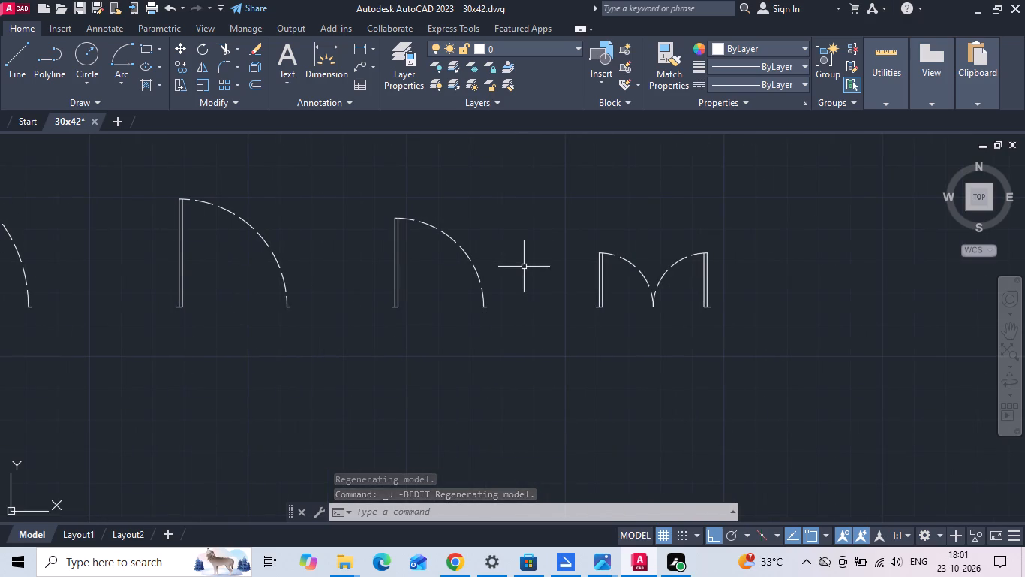
type("B")
key("space")
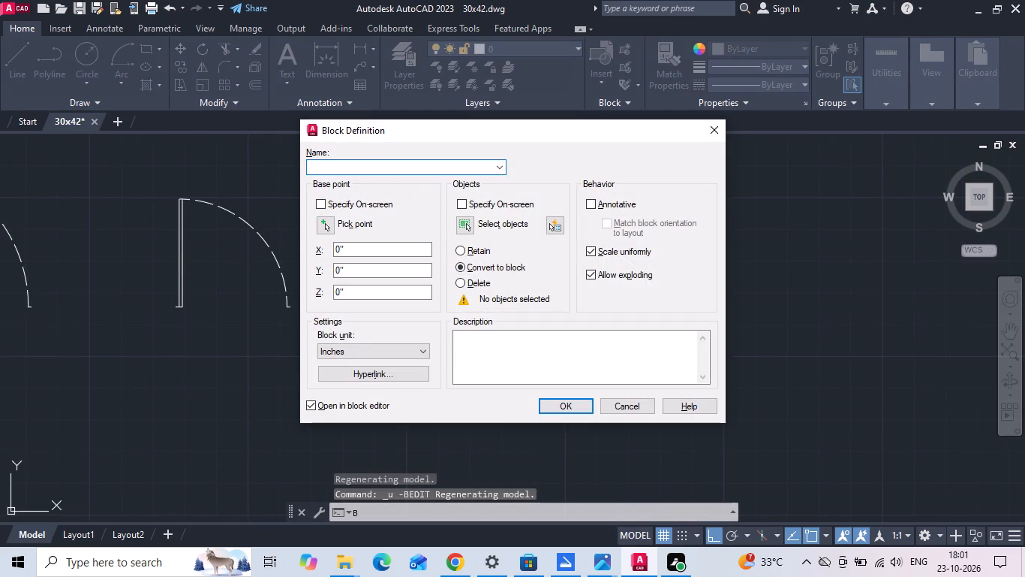
left_click(328, 222)
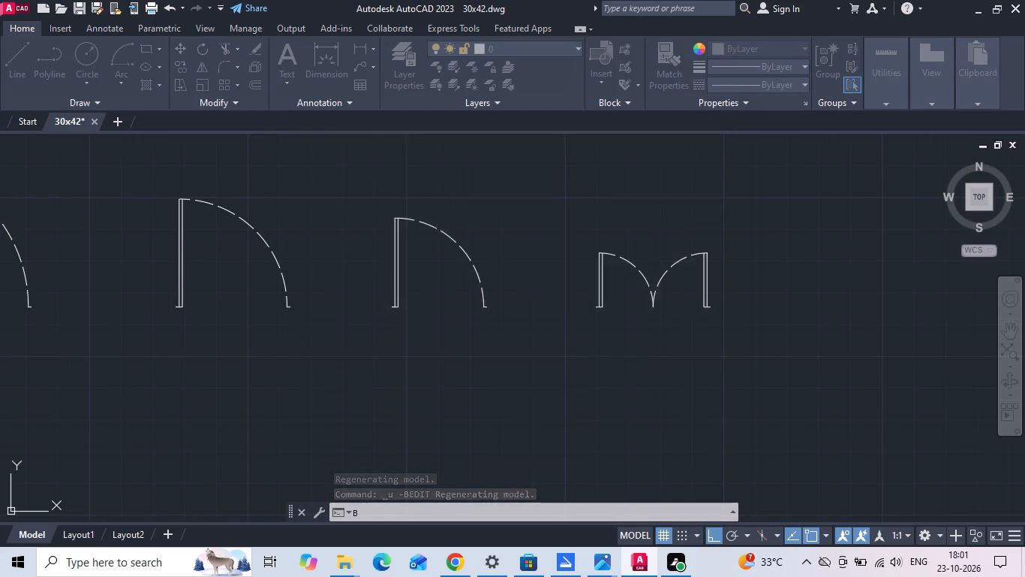
scroll(575, 310, "up", 3)
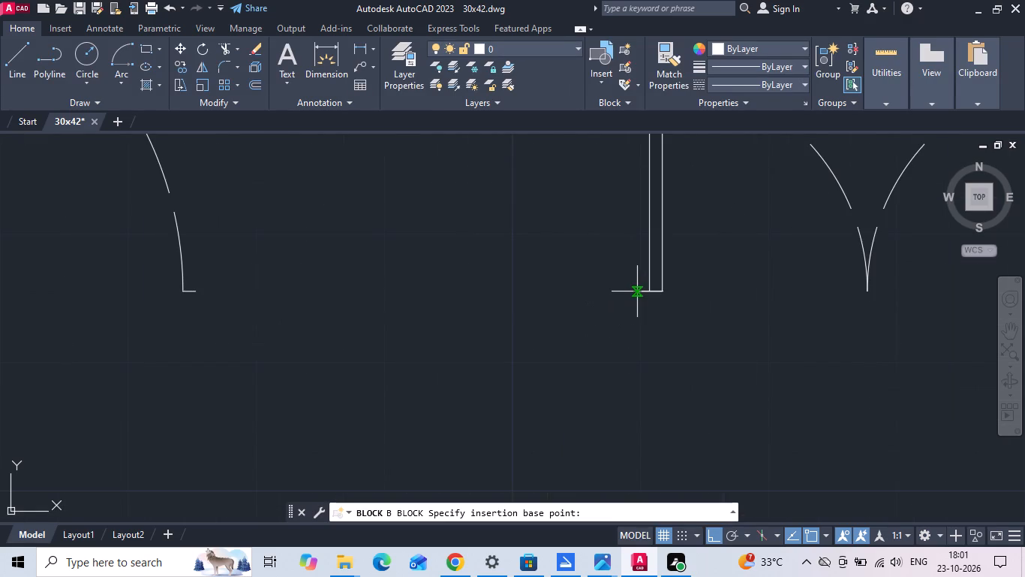
scroll(628, 298, "up", 2)
left_click(642, 282)
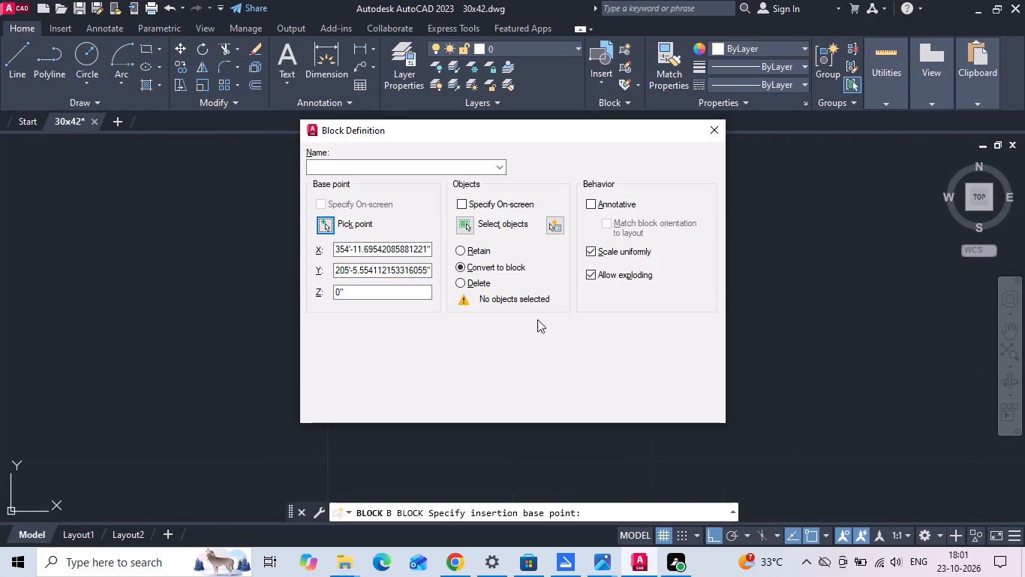
left_click(377, 169)
type("D3")
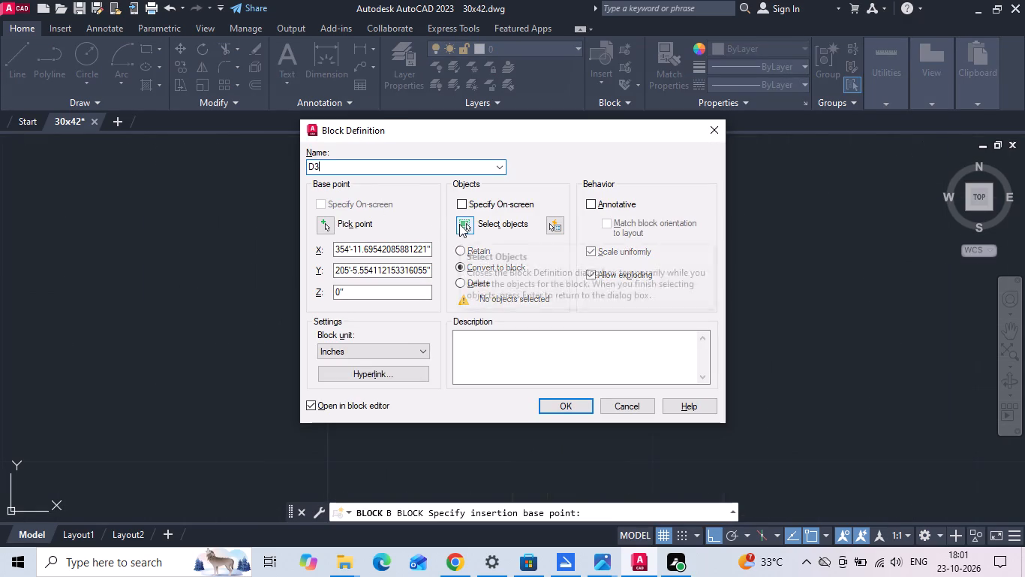
Select the whole double-leaf door as the D3 block's objects, create the block and leave the block editor.
left_click(461, 224)
scroll(396, 262, "down", 4)
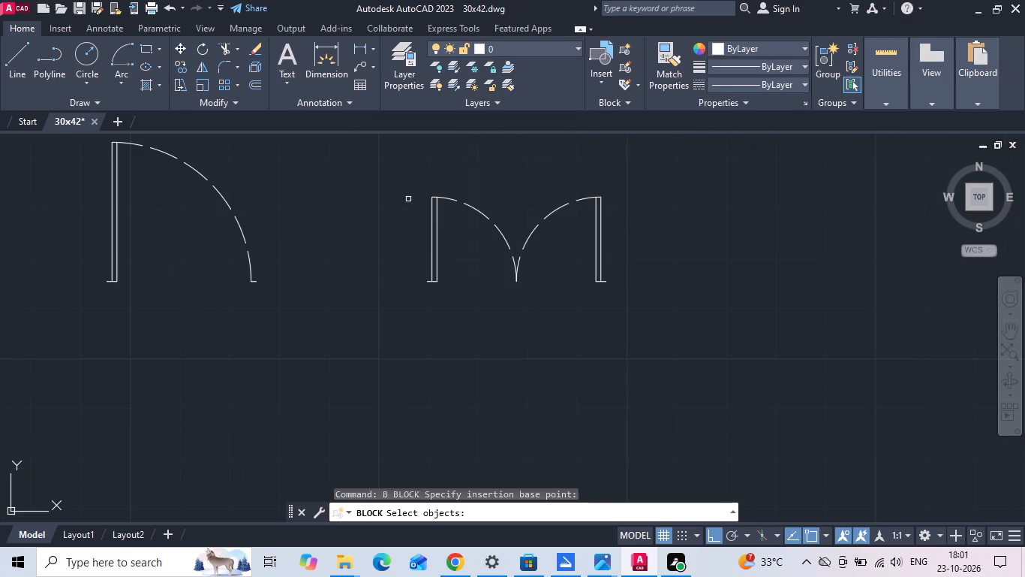
left_click(407, 177)
left_click(647, 309)
key("space")
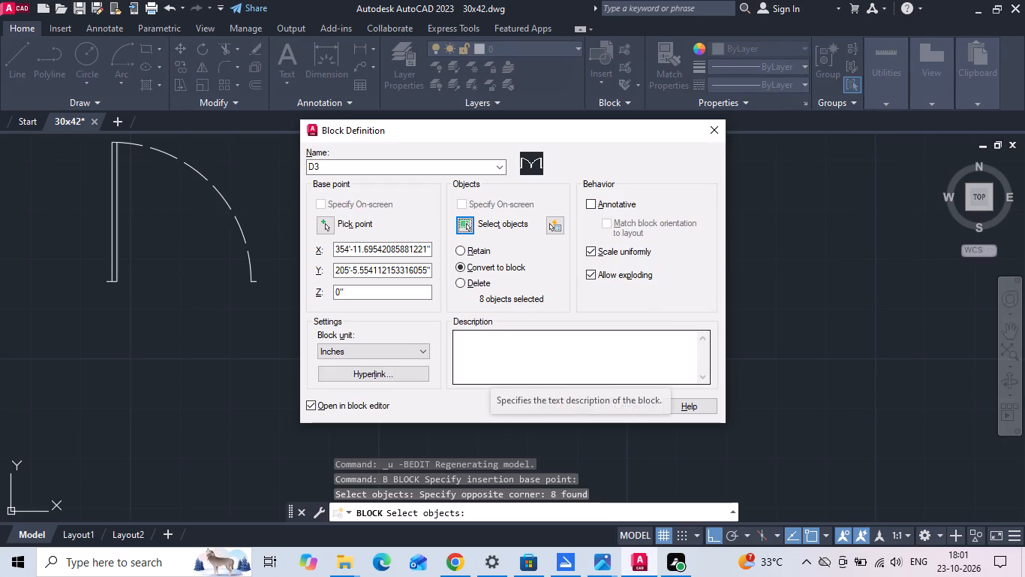
left_click(559, 402)
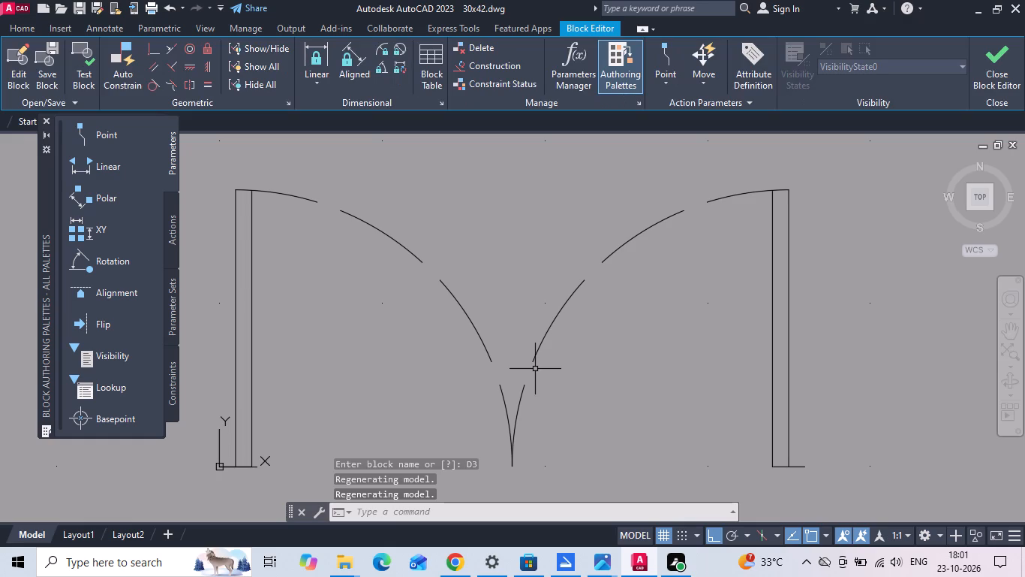
key("Escape")
key("ctrl+z")
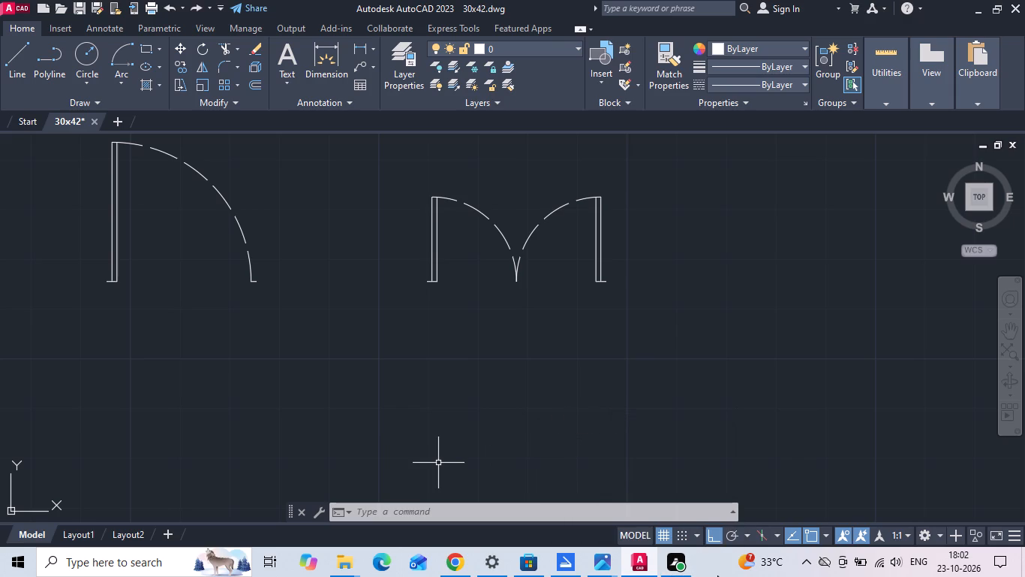
Save the drawing.
key("ctrl+s")
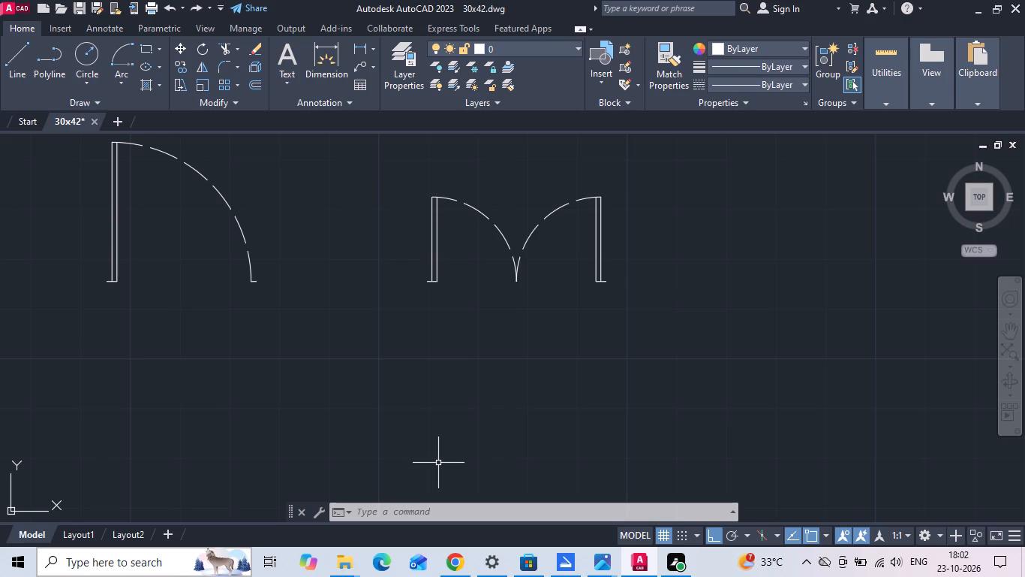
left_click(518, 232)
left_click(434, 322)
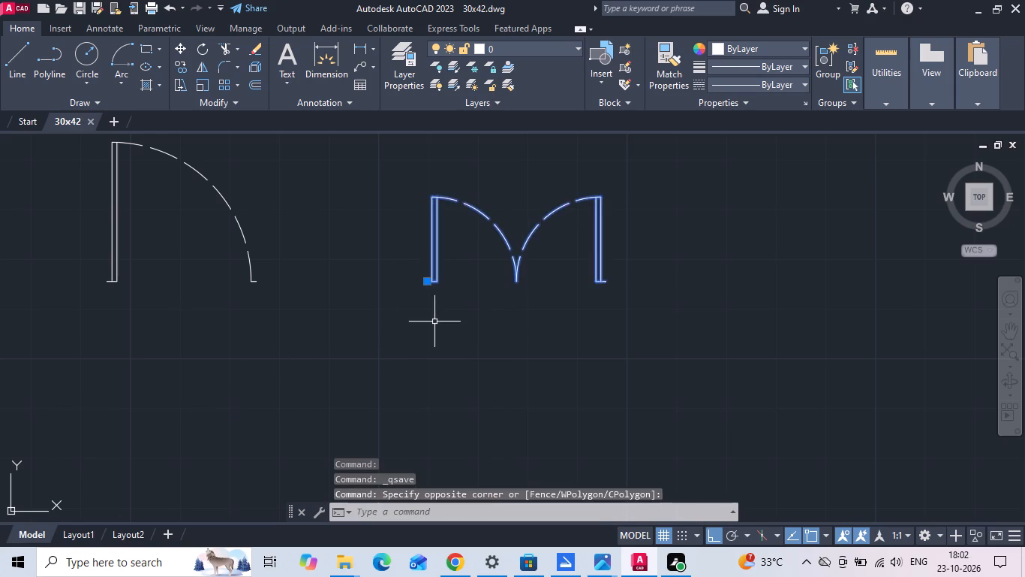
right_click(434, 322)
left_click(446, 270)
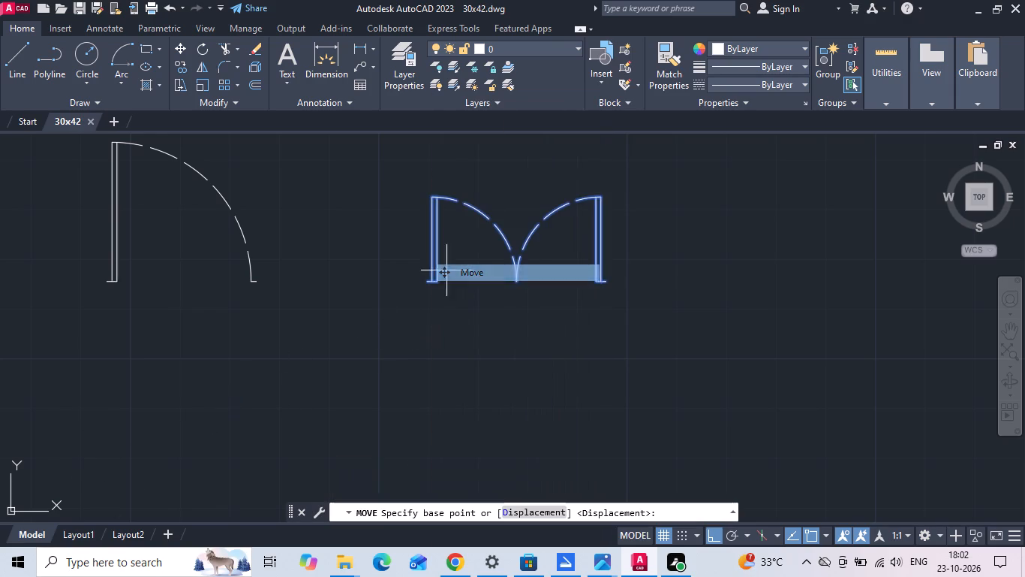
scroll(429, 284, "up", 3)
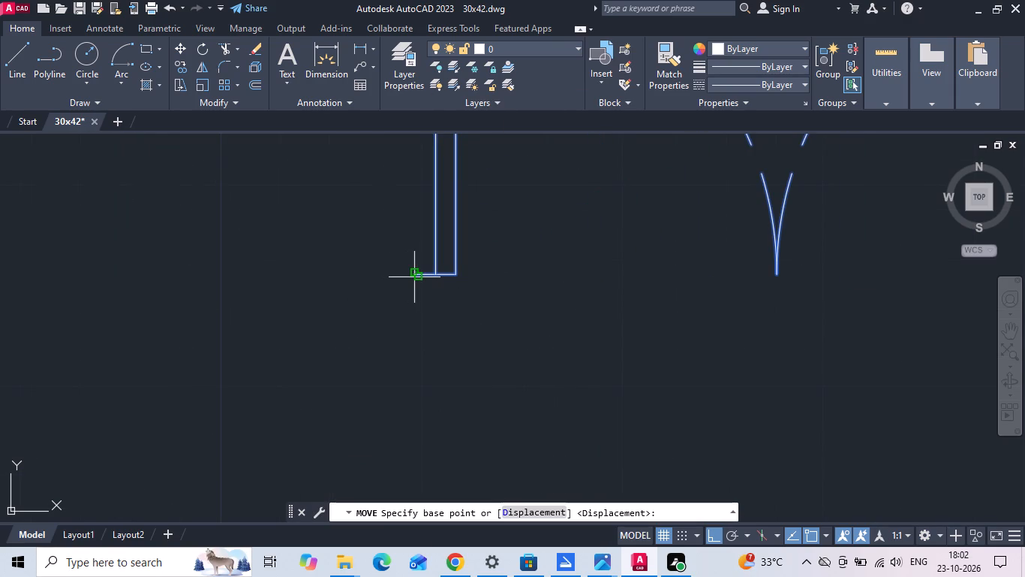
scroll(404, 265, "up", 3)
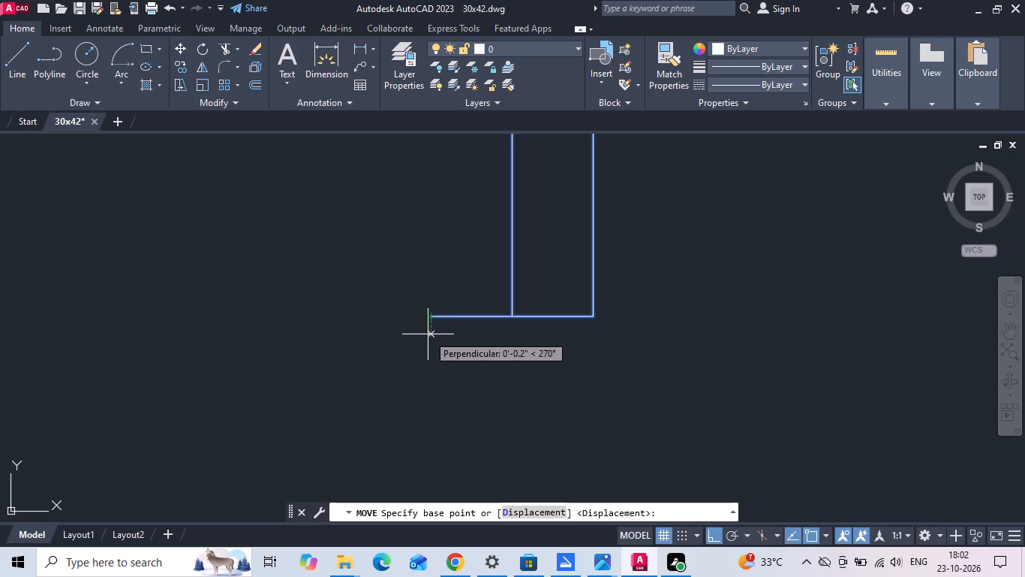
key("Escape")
Move the double-leaf door block by its lower-left end to the lower-left corner of the pooja room's door opening.
left_click(441, 316)
right_click(441, 316)
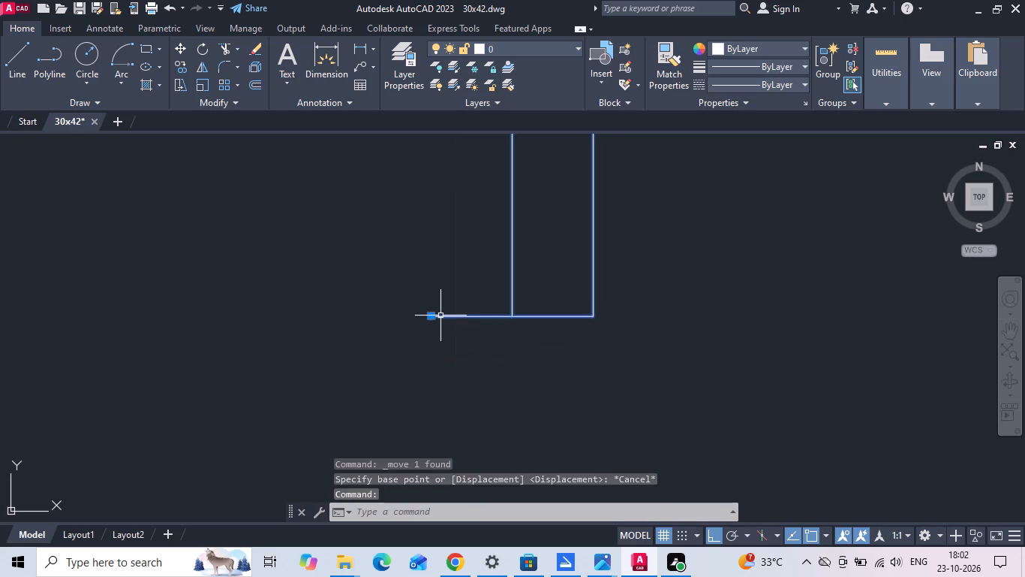
left_click(453, 274)
scroll(425, 322, "up", 2)
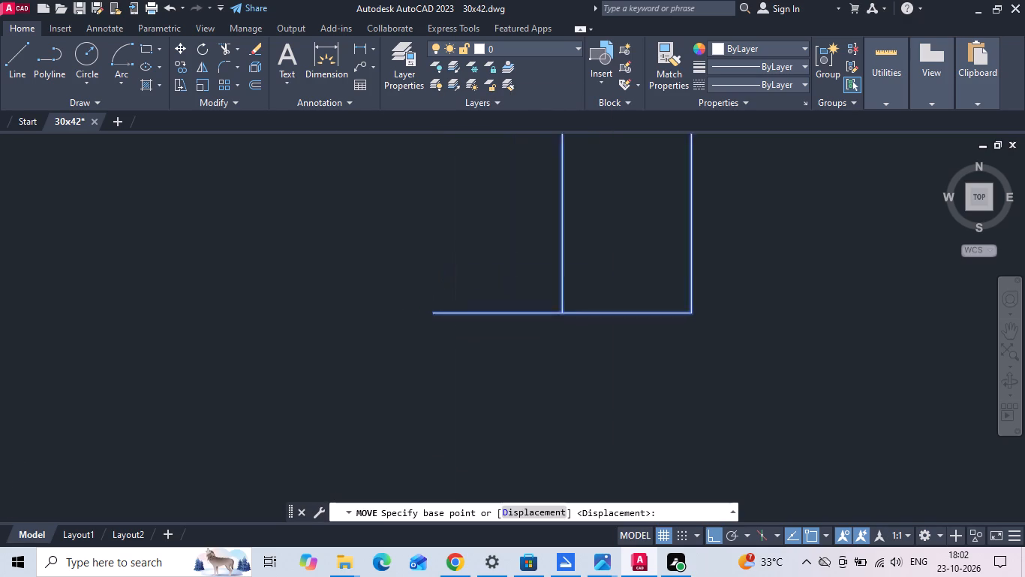
scroll(425, 322, "up", 1)
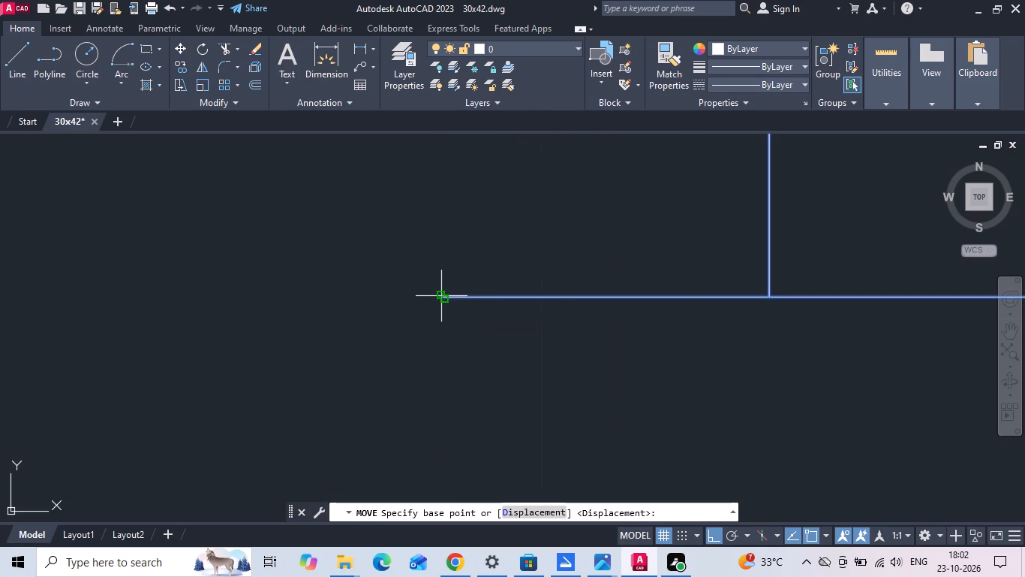
left_click_drag(441, 298, 444, 315)
scroll(611, 301, "down", 13)
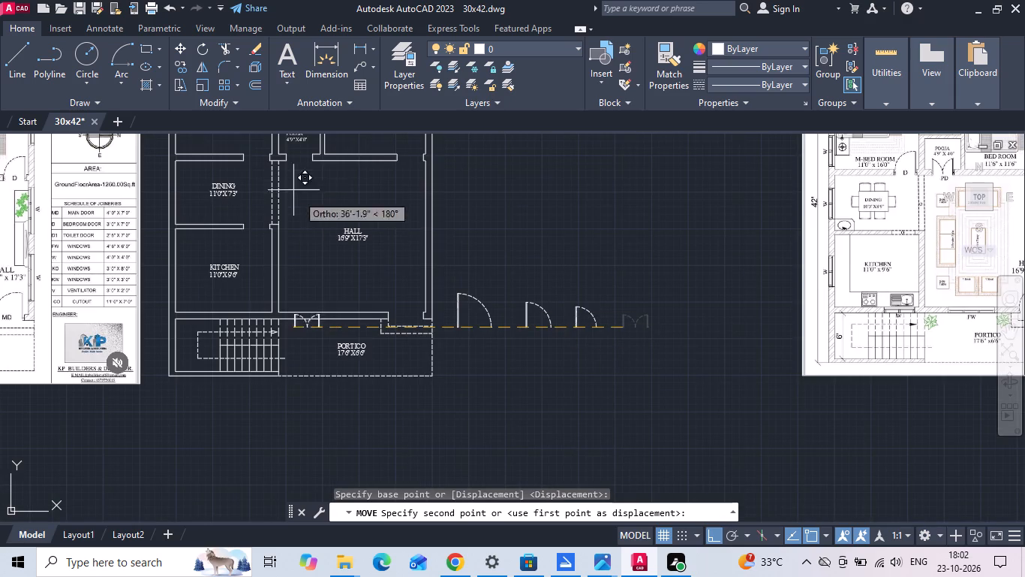
scroll(267, 104, "up", 3)
scroll(292, 165, "up", 3)
middle_click_drag(277, 168, 278, 270)
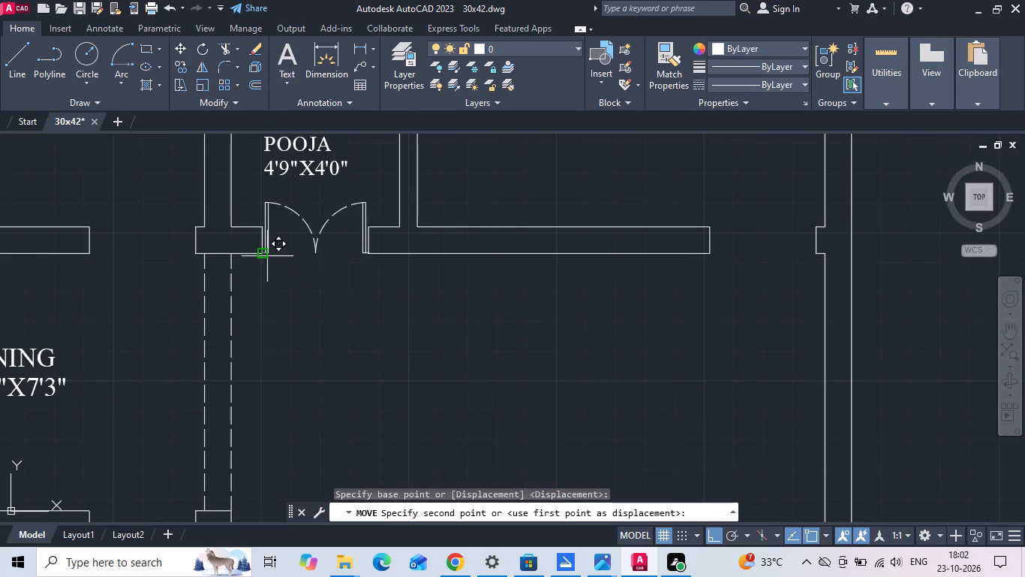
left_click(259, 252)
Move the pooja door block up from the wall corner to the midpoint of the opening's left jamb.
scroll(522, 301, "down", 2)
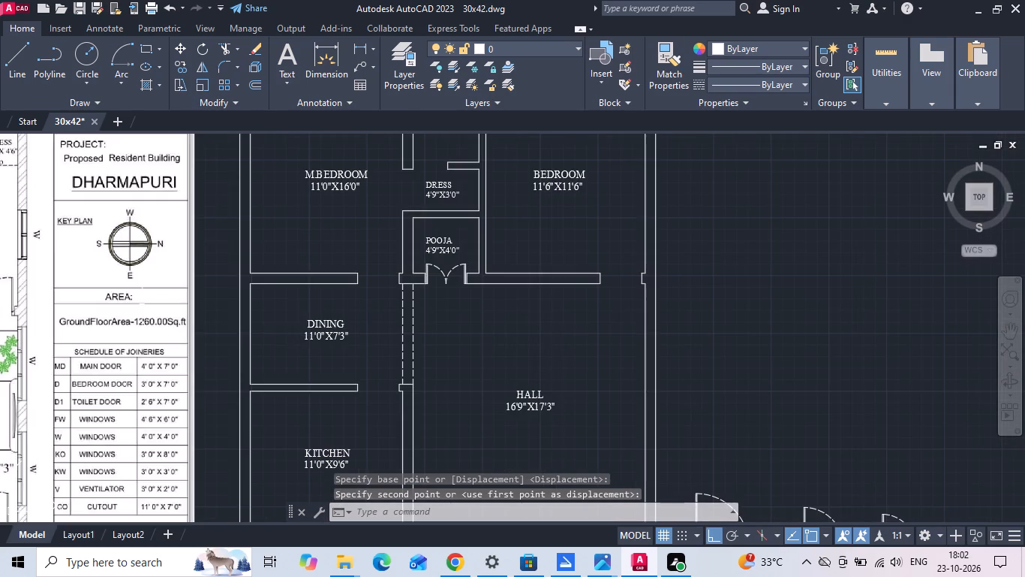
middle_click_drag(149, 304, 259, 298)
scroll(512, 266, "up", 4)
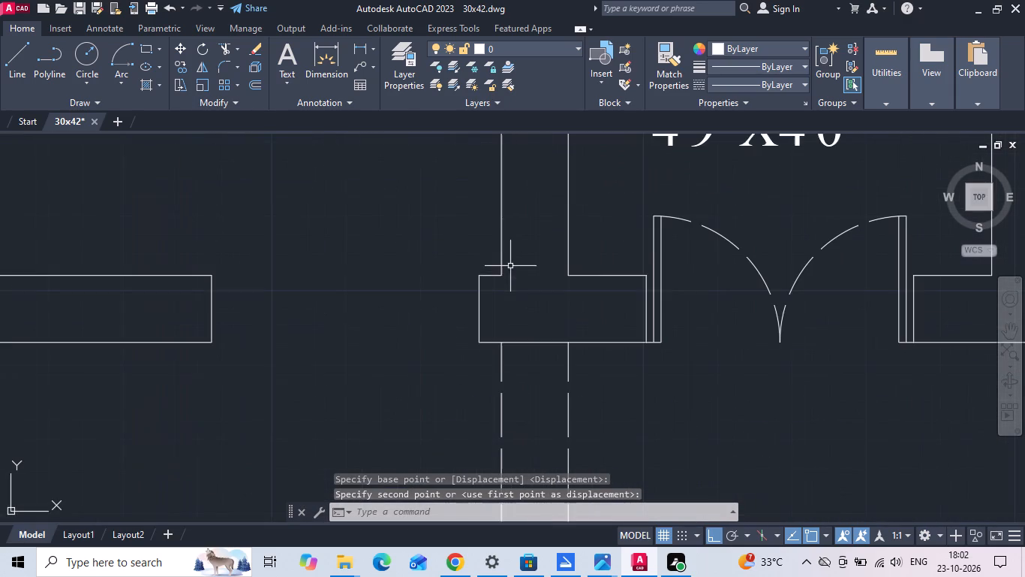
left_click(654, 221)
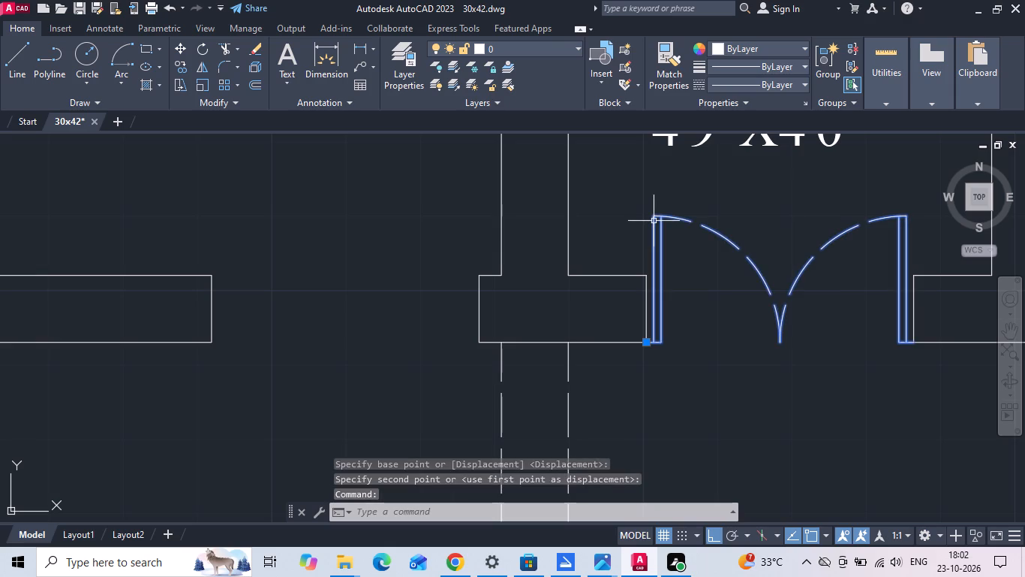
right_click(654, 221)
left_click(663, 268)
scroll(646, 365, "up", 1)
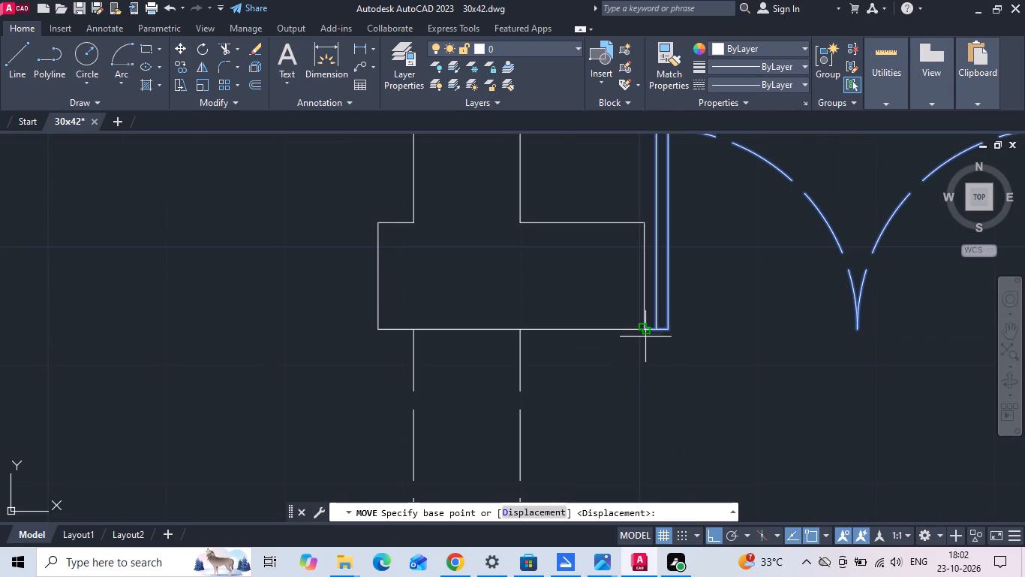
scroll(640, 332, "up", 3)
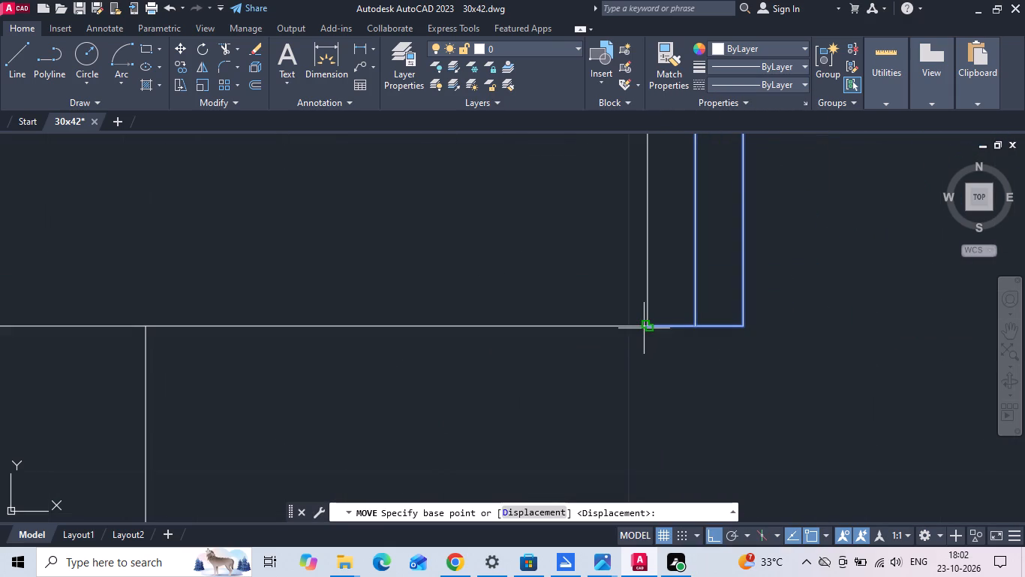
left_click(645, 328)
scroll(646, 335, "down", 2)
left_click(645, 250)
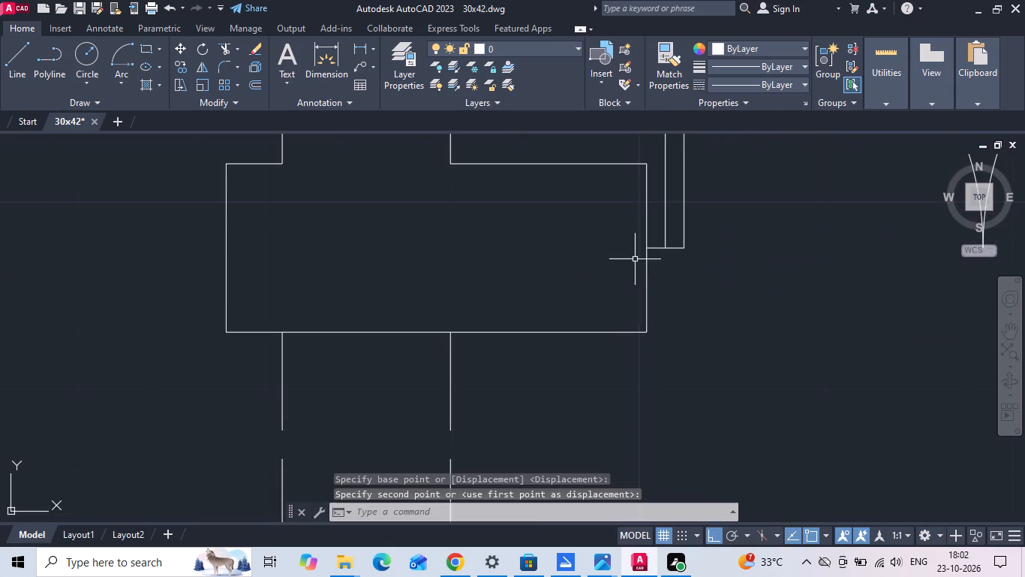
Mirror the largest single-leaf door block across a vertical line above the main entrance opening, erasing the source object.
scroll(556, 284, "down", 7)
middle_click_drag(686, 358, 717, 285)
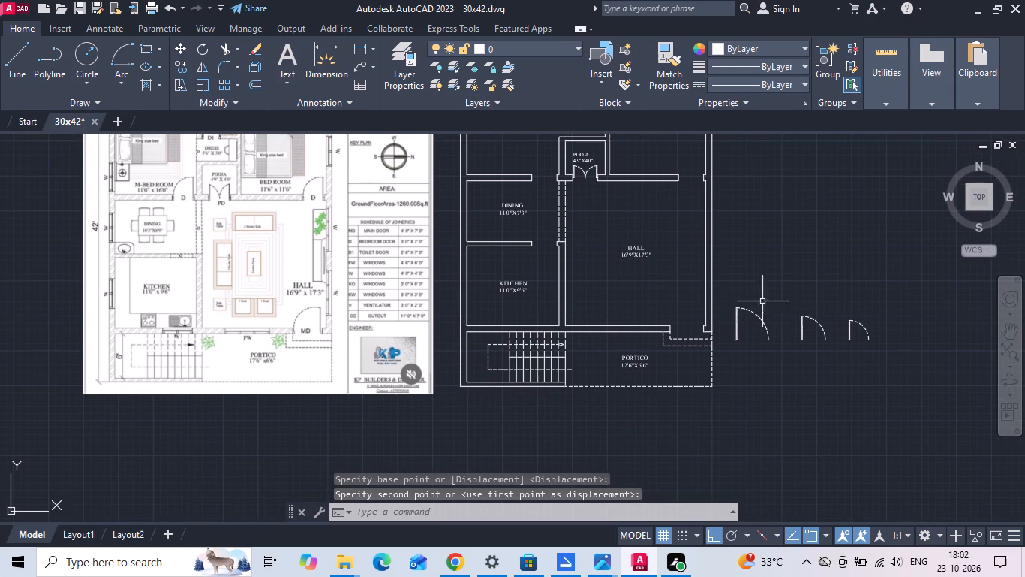
left_click(766, 321)
scroll(759, 323, "up", 3)
left_click(759, 323)
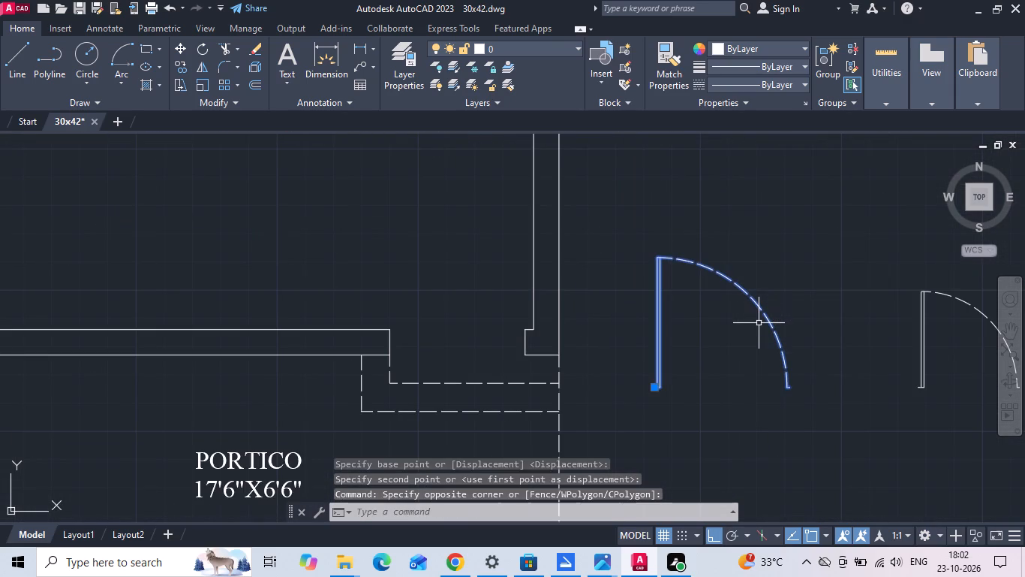
type("MI")
key("space")
left_click_drag(478, 221, 476, 252)
left_click(468, 296)
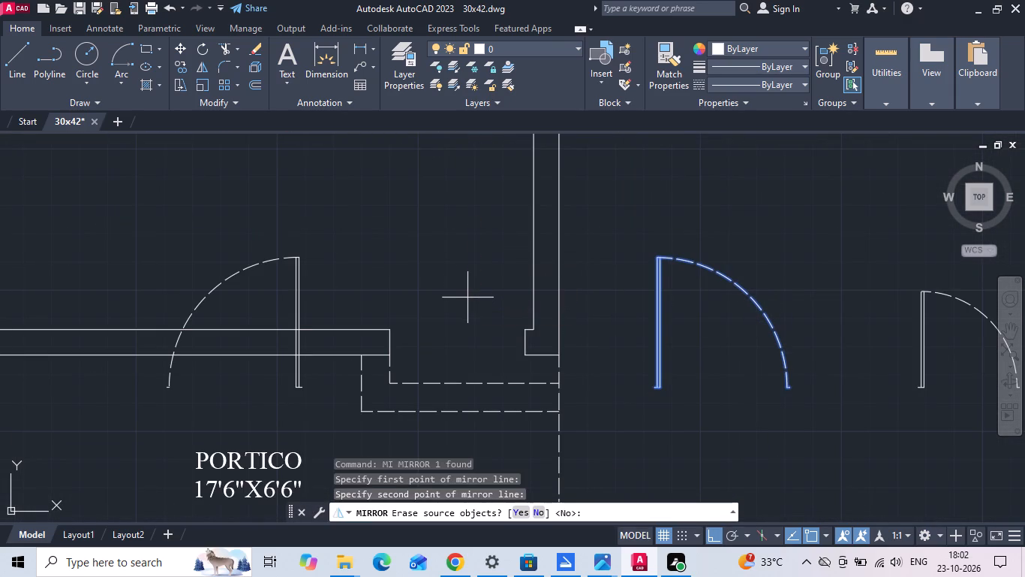
type("Y")
key("space")
Move the mirrored main door block by its lower-left end to the midpoint of the main entrance opening's left jamb.
middle_click_drag(261, 285, 305, 279)
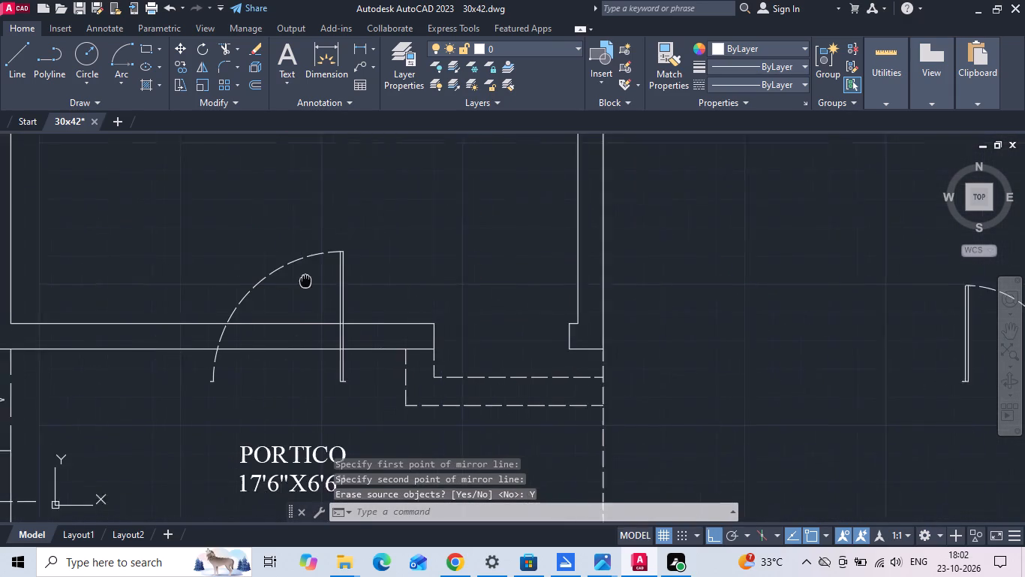
middle_click_drag(305, 279, 327, 273)
left_click(344, 255)
left_click(317, 229)
right_click(316, 229)
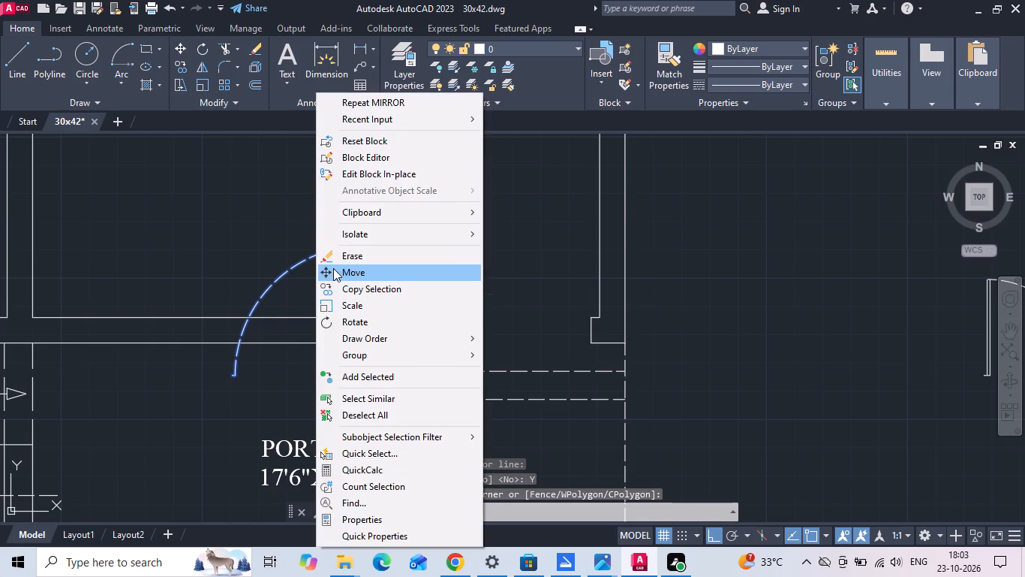
left_click(333, 268)
scroll(256, 377, "up", 2)
scroll(161, 382, "up", 2)
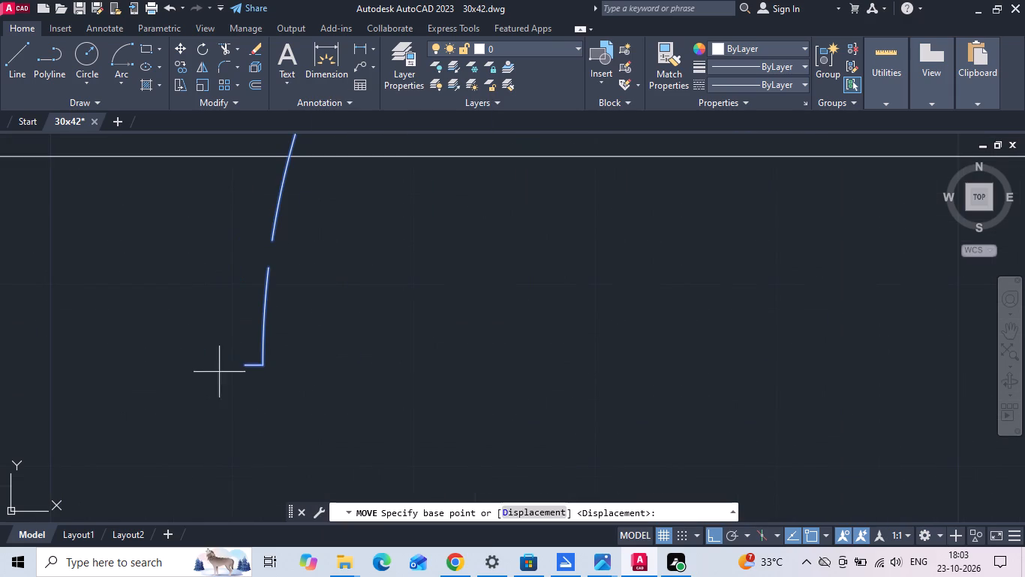
left_click(247, 367)
scroll(232, 366, "down", 3)
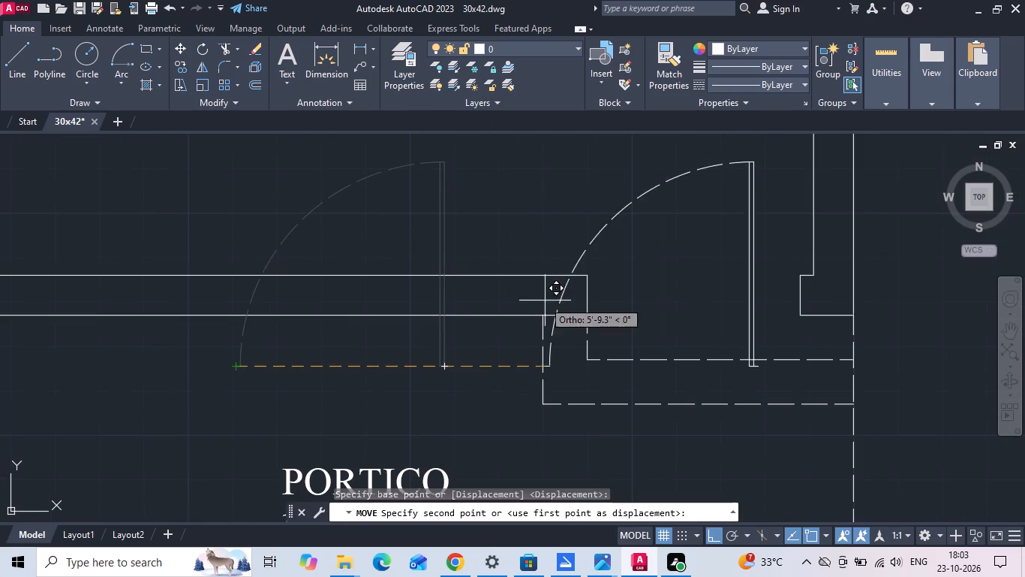
left_click(585, 292)
Mirror the larger of the two remaining spare single-leaf door blocks across a vertical line beside the plan, erasing the source object.
scroll(504, 301, "down", 3)
scroll(582, 323, "down", 1)
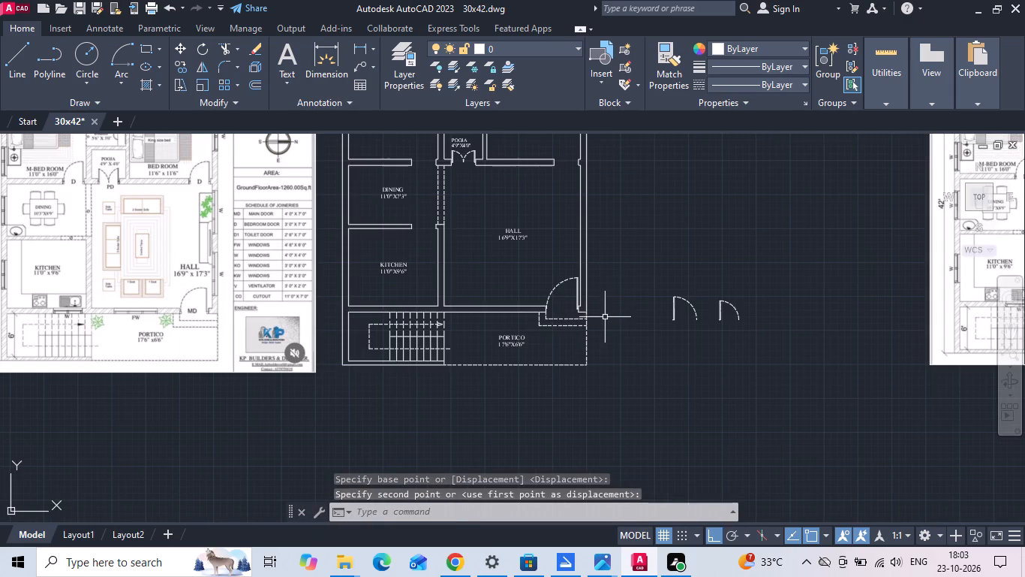
middle_click_drag(621, 318, 649, 349)
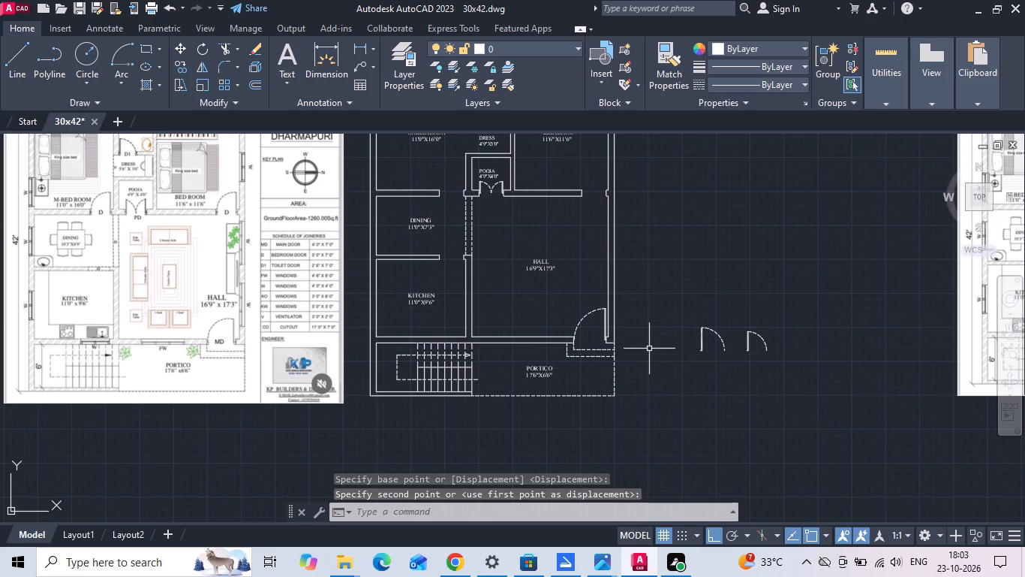
left_click(718, 330)
left_click(711, 343)
key("m")
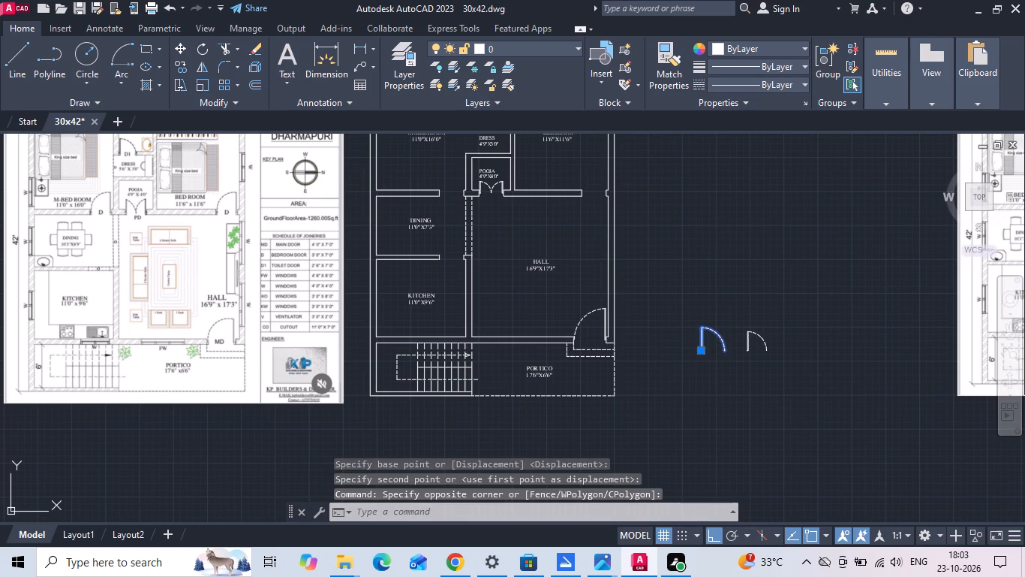
key("i")
key("space")
left_click(669, 298)
left_click(654, 368)
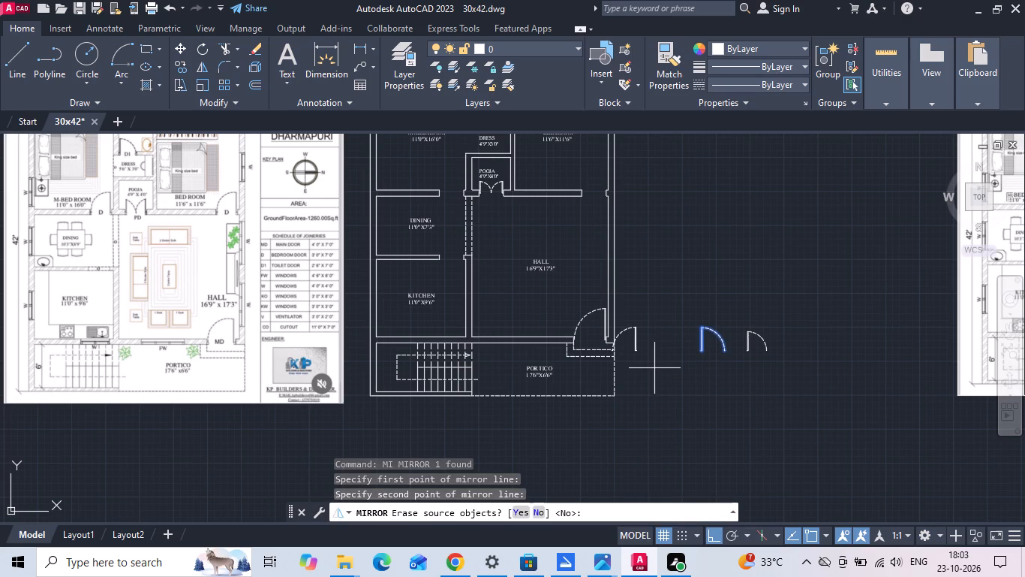
type("Y")
key("space")
Move the mirrored door block by its lower-left end to the midpoint of the left jamb of the 11'6"X11'6" bedroom's opening.
scroll(641, 358, "up", 3)
left_click(626, 320)
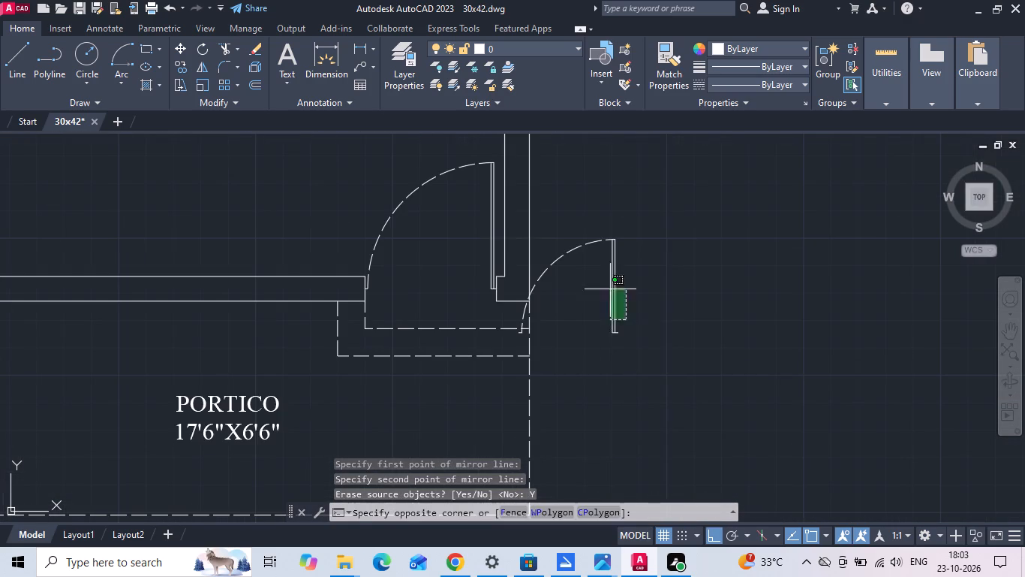
left_click(608, 285)
right_click(608, 285)
left_click(628, 278)
scroll(540, 311, "up", 2)
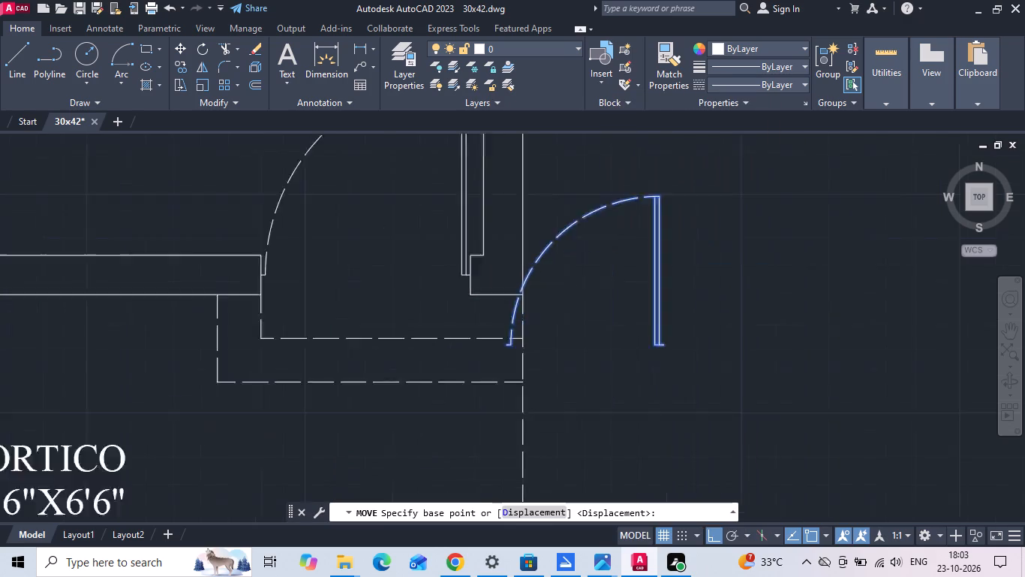
scroll(474, 354, "up", 3)
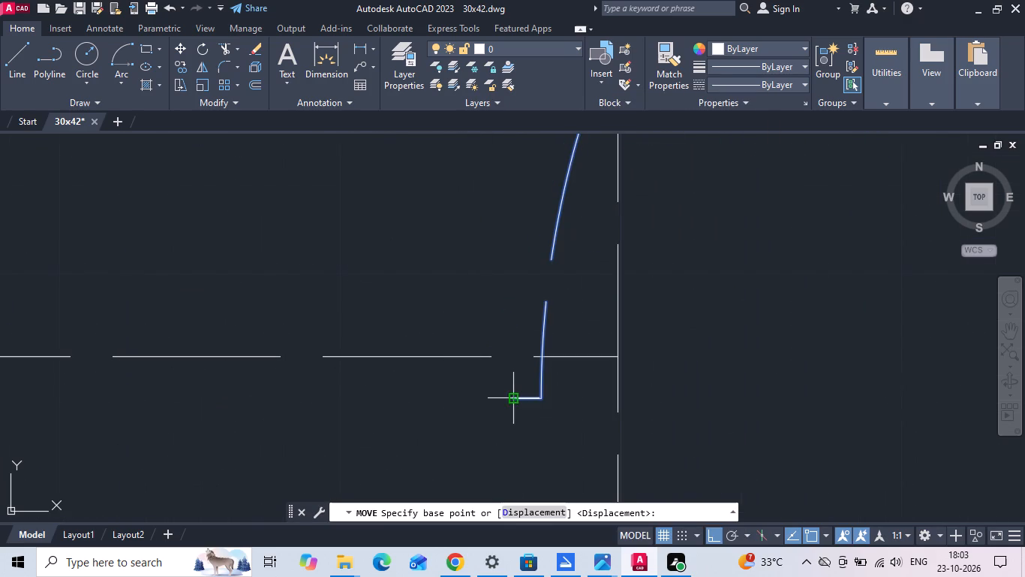
left_click(509, 402)
scroll(642, 406, "down", 6)
scroll(595, 368, "down", 2)
scroll(591, 228, "up", 2)
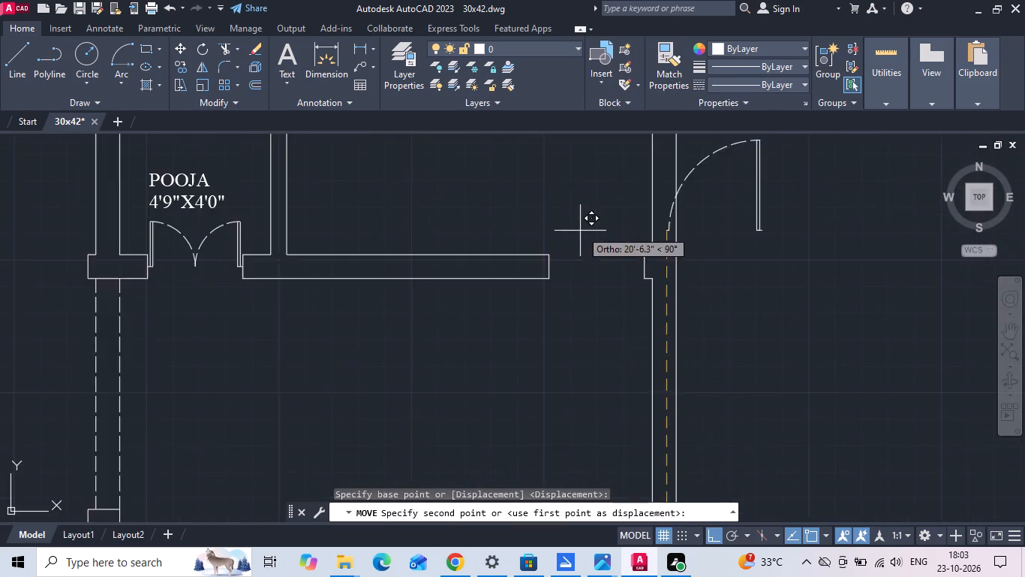
scroll(579, 233, "up", 3)
left_click(509, 293)
Copy the bedroom door block by its lower-left end to the midpoint of the left jamb of the M.BEDROOM opening.
left_click(535, 218)
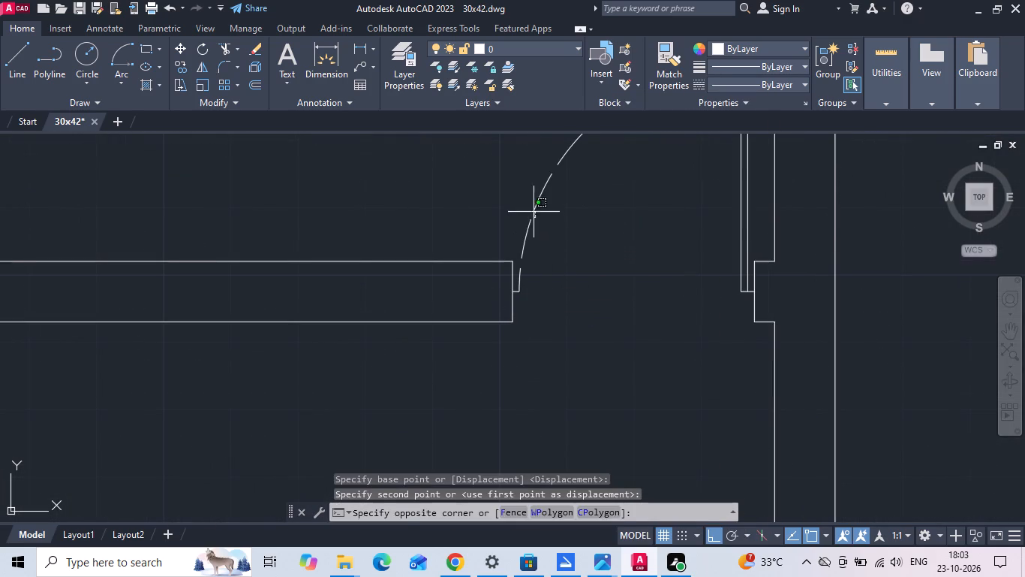
left_click(530, 204)
right_click(530, 204)
left_click(548, 285)
scroll(516, 285, "up", 2)
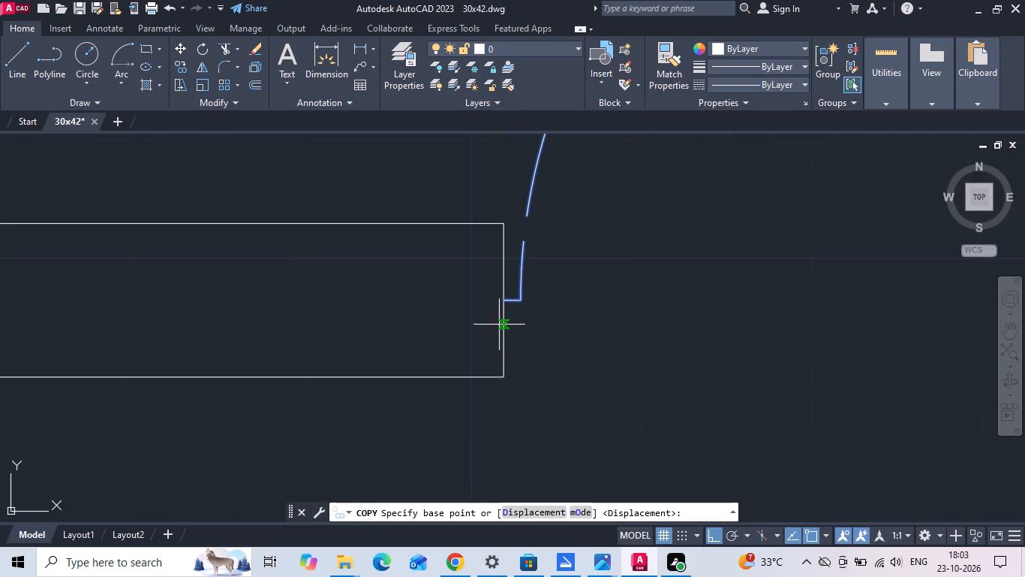
left_click(501, 303)
scroll(622, 312, "down", 3)
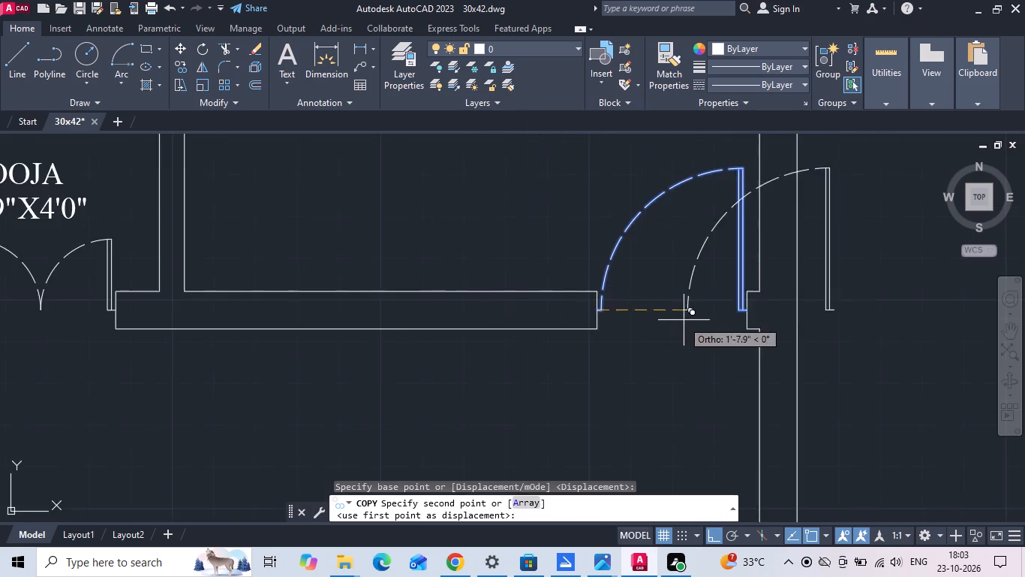
scroll(685, 320, "down", 3)
scroll(482, 304, "up", 3)
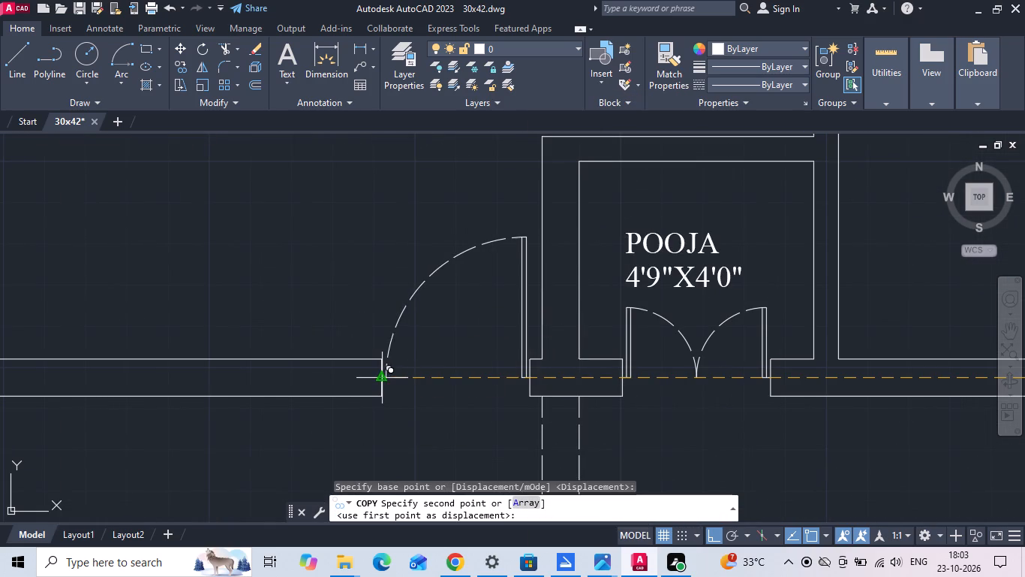
left_click(386, 379)
key("Escape")
Move the smallest spare door block by its lower-right end to the midpoint of the right jamb of the 4'9"X8'0" A.TOILET opening.
scroll(401, 333, "down", 3)
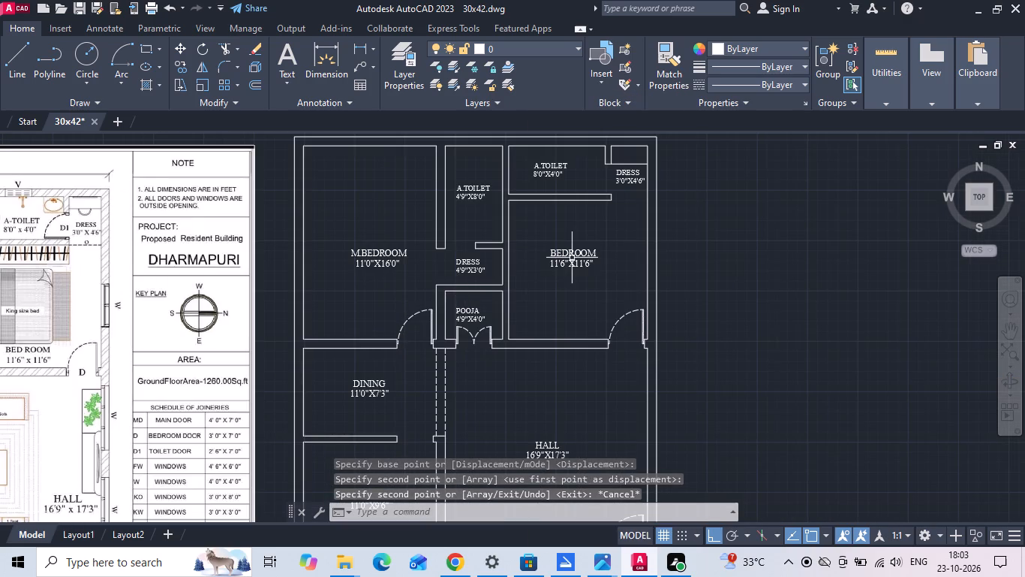
scroll(572, 258, "down", 1)
middle_click_drag(567, 322, 520, 224)
scroll(706, 349, "up", 2)
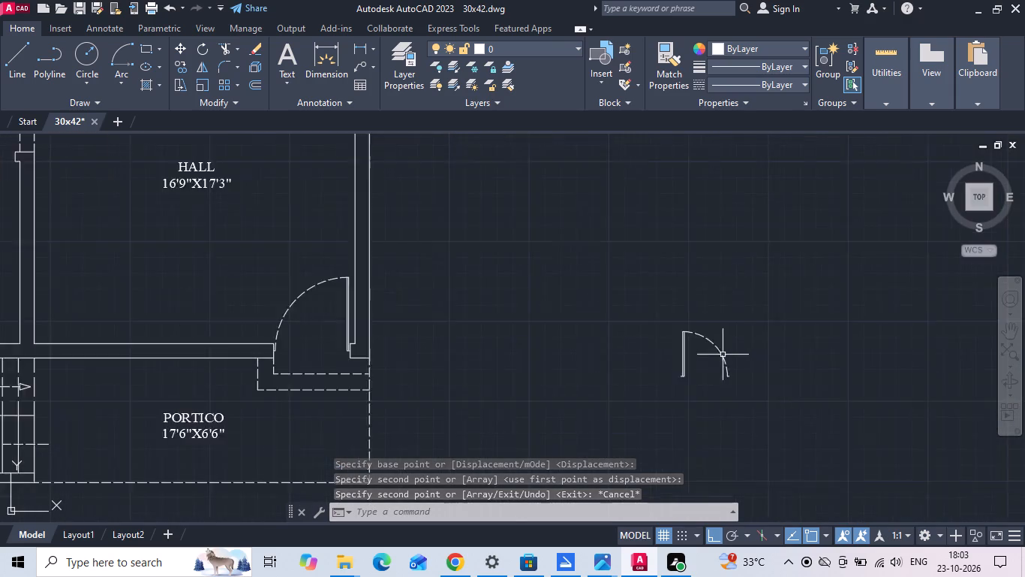
scroll(725, 356, "up", 1)
left_click(711, 343)
right_click(711, 343)
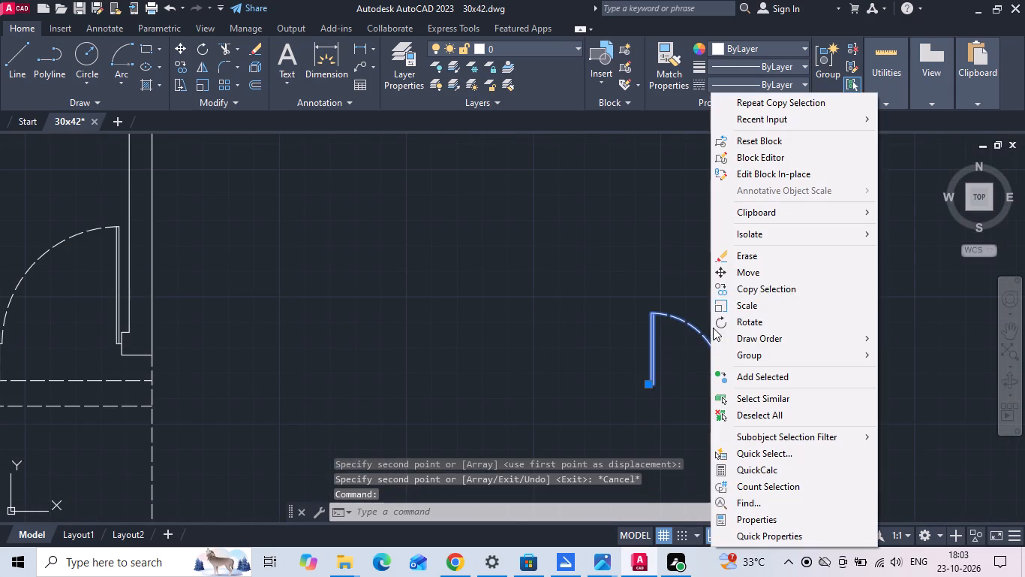
left_click(738, 276)
scroll(745, 385, "up", 5)
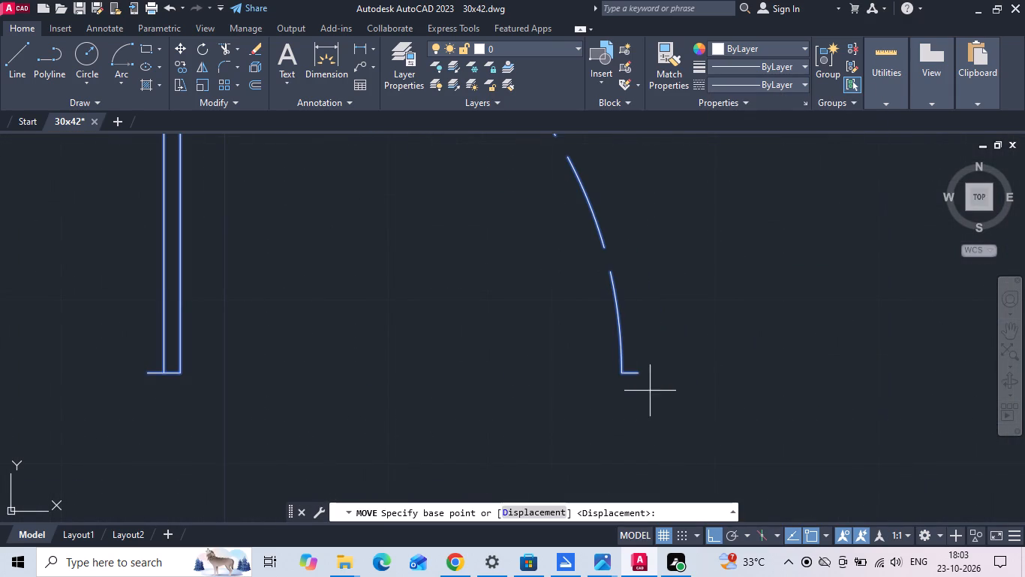
scroll(636, 382, "up", 3)
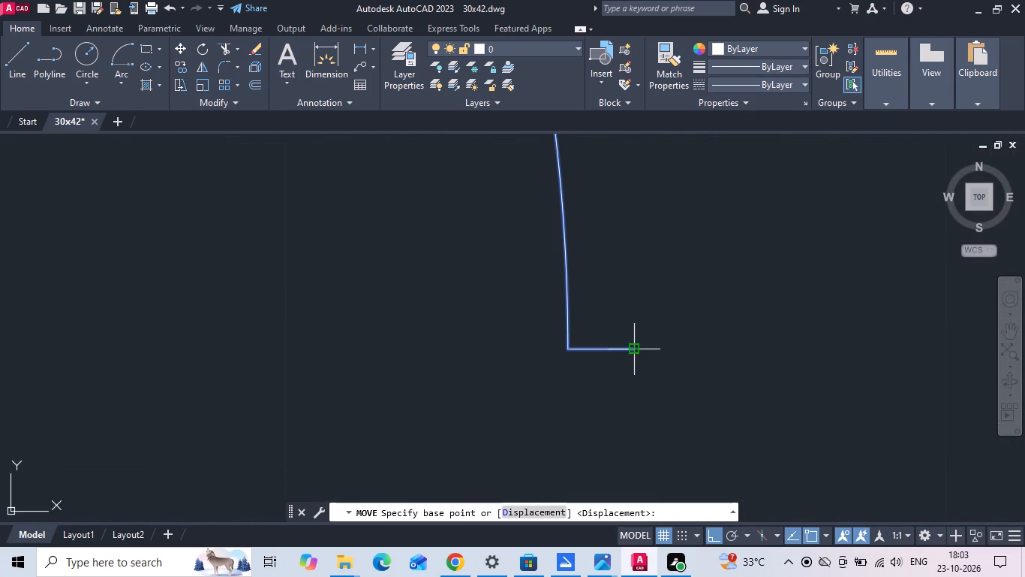
left_click(634, 352)
scroll(661, 399, "down", 11)
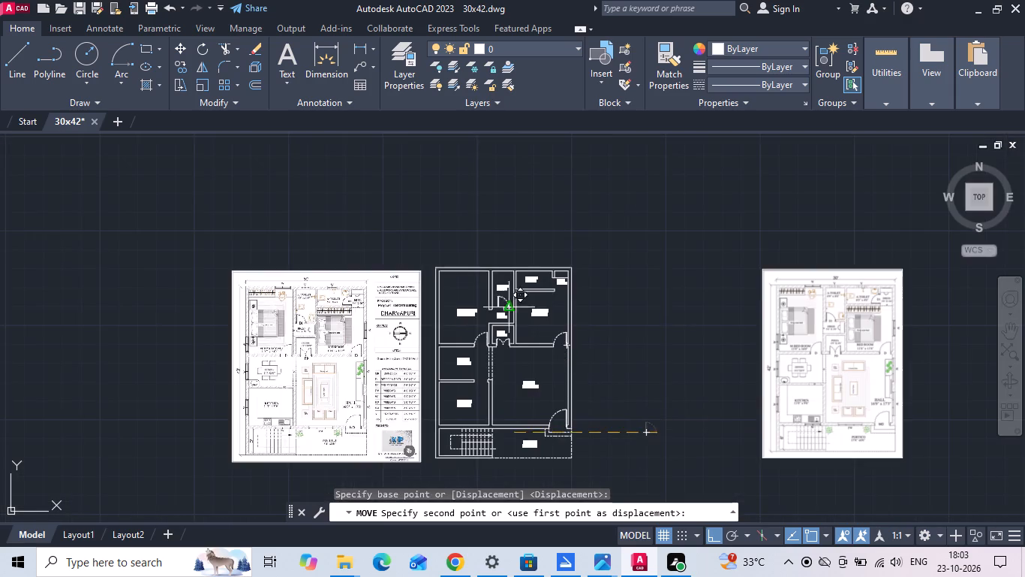
scroll(500, 298, "up", 6)
left_click(465, 279)
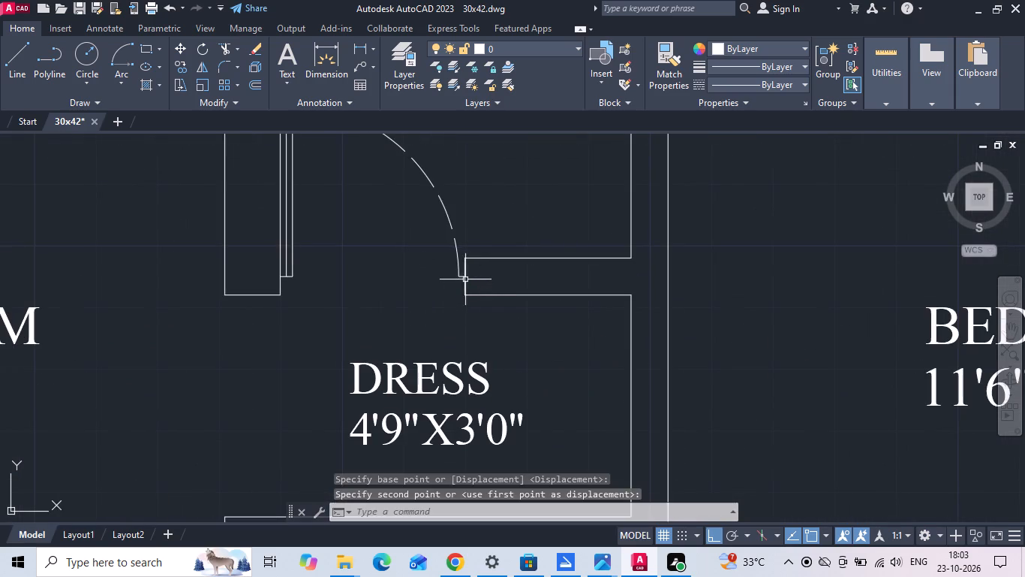
Copy the 4'9"X8'0" A.TOILET door block horizontally into the 11'6"X11'6" bedroom, below the 8'0"X4'0" A.TOILET wall.
scroll(642, 300, "down", 6)
scroll(395, 313, "up", 4)
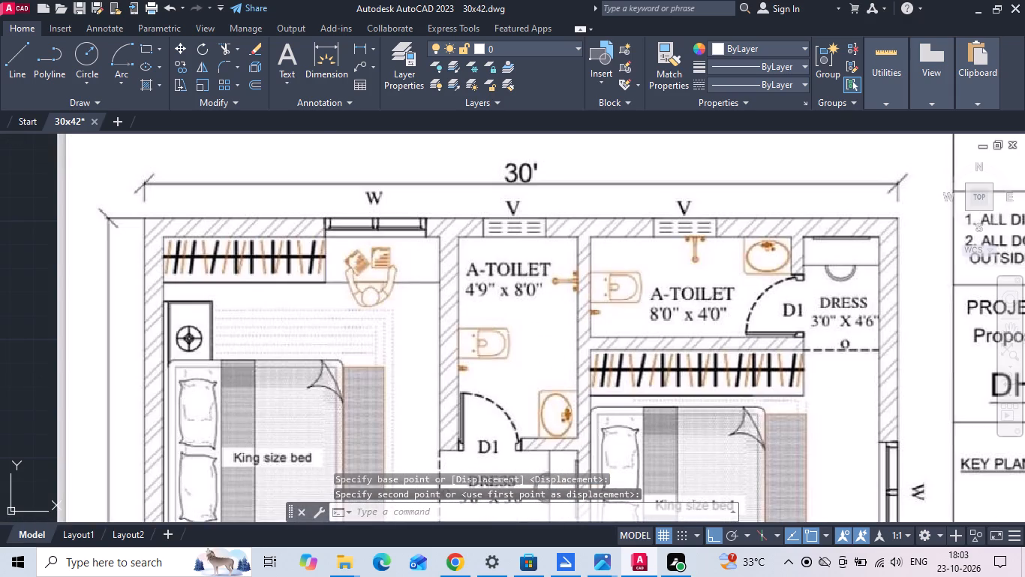
scroll(297, 289, "down", 1)
middle_click_drag(721, 302, 265, 298)
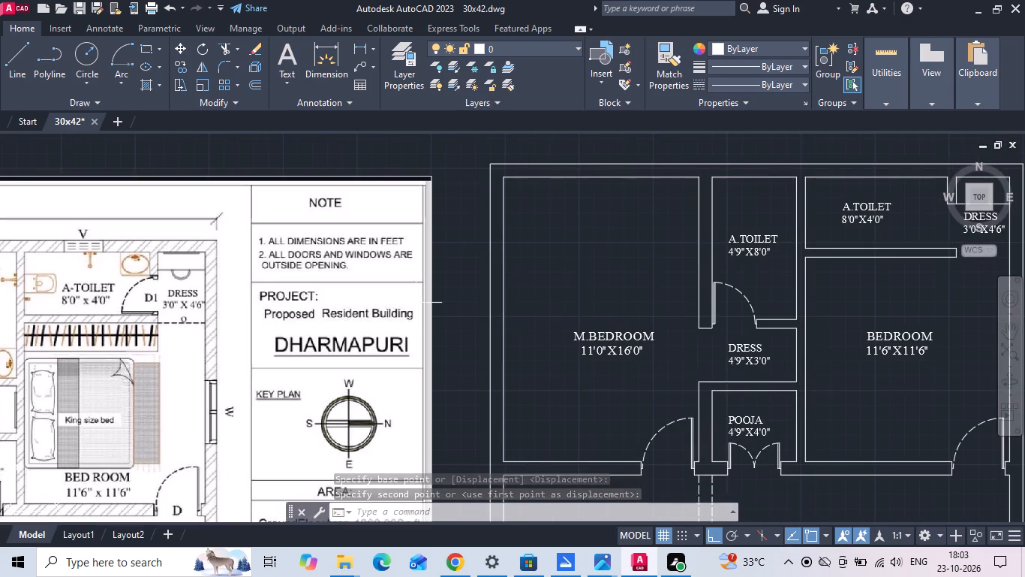
key("Escape")
left_click(727, 286)
right_click(727, 286)
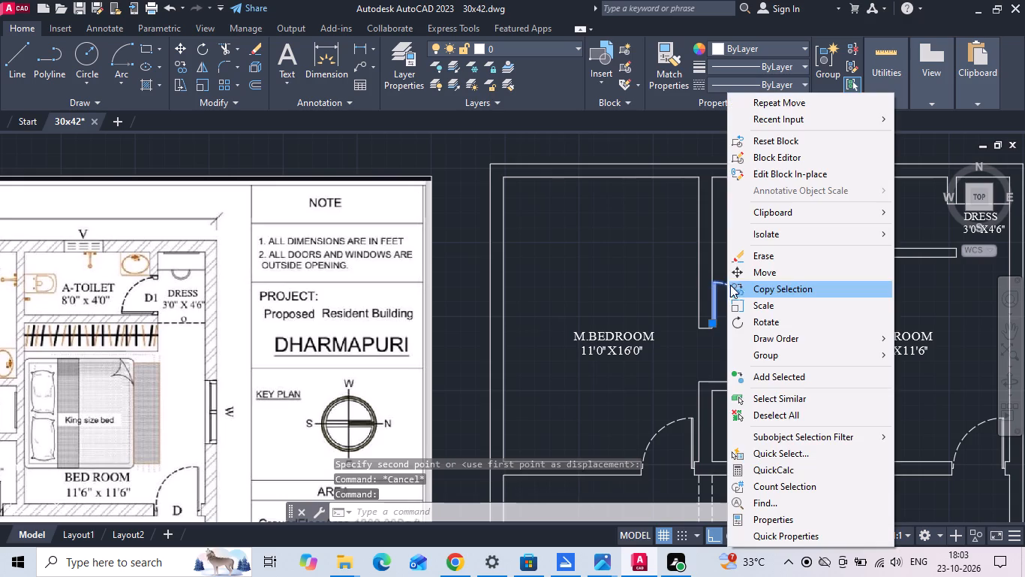
left_click(742, 285)
scroll(744, 286, "down", 1)
middle_click_drag(744, 286, 481, 290)
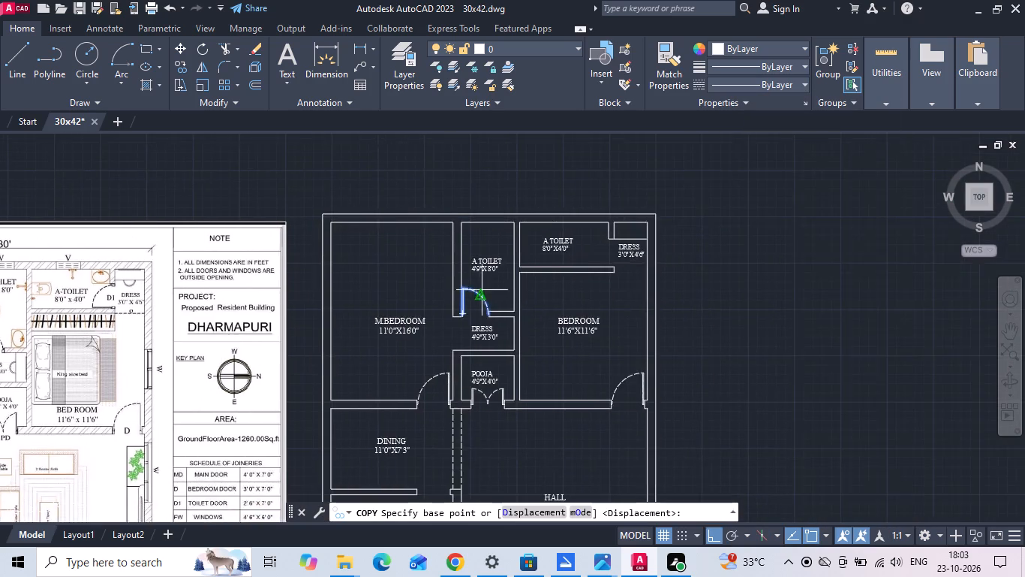
scroll(482, 290, "up", 2)
left_click_drag(479, 298, 507, 294)
middle_click_drag(714, 282, 530, 294)
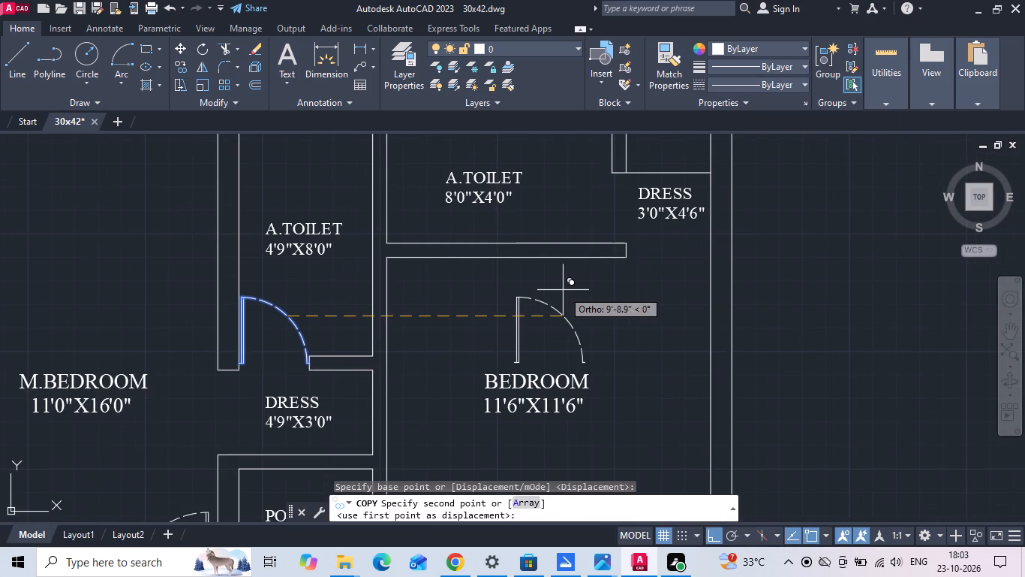
left_click(563, 290)
key("Escape")
Rotate the copied toilet door block 90° counterclockwise so its leaf lies horizontal.
left_click(574, 325)
left_click(555, 332)
right_click(554, 332)
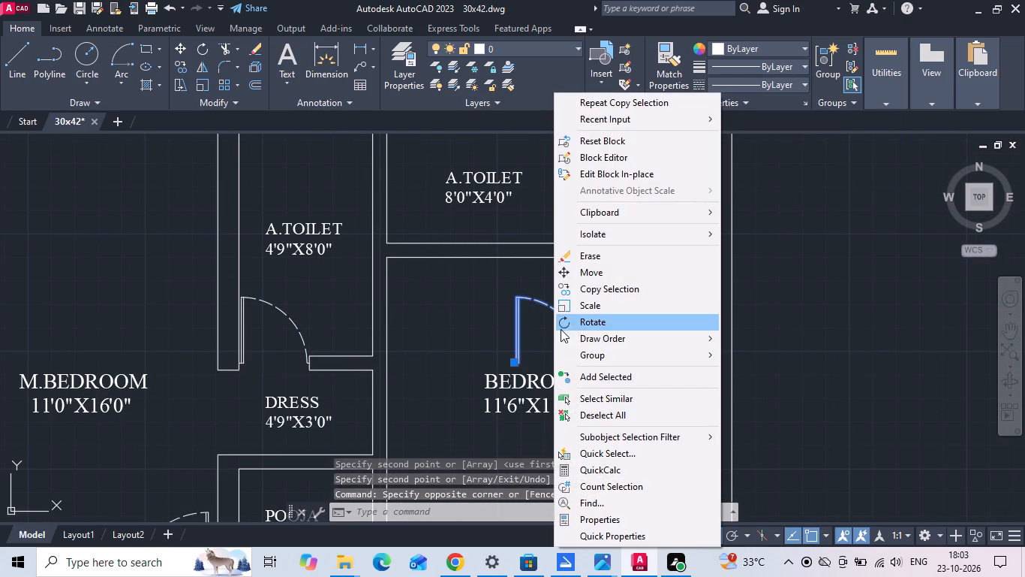
left_click(568, 324)
left_click(572, 317)
left_click(573, 294)
Move the rotated door block by the upper end of its arc to the wall end above the 8'0"X4'0" A.TOILET opening.
left_click_drag(579, 288, 564, 312)
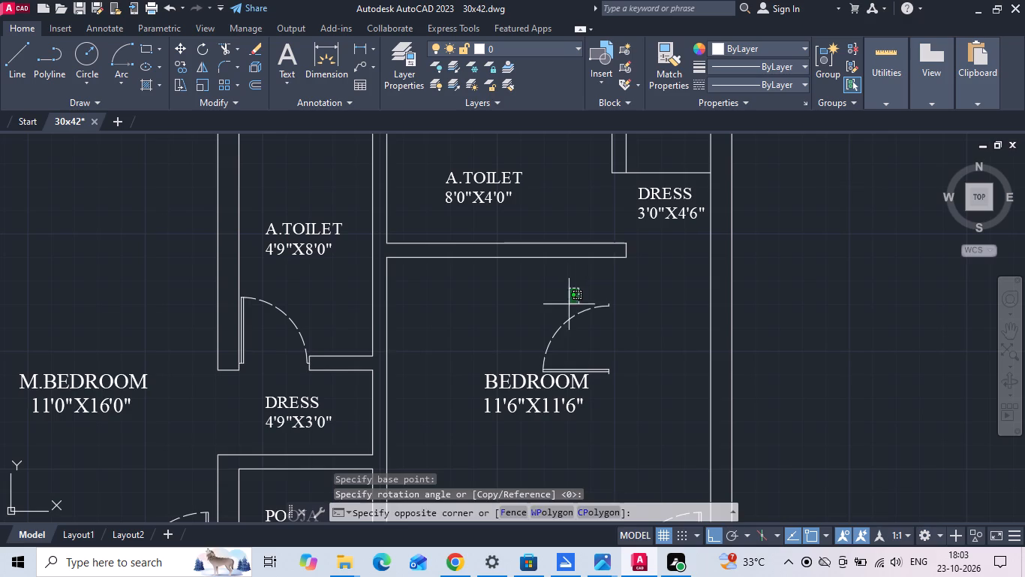
left_click_drag(564, 312, 558, 319)
left_click(555, 328)
right_click(555, 328)
left_click(579, 277)
scroll(634, 292, "up", 2)
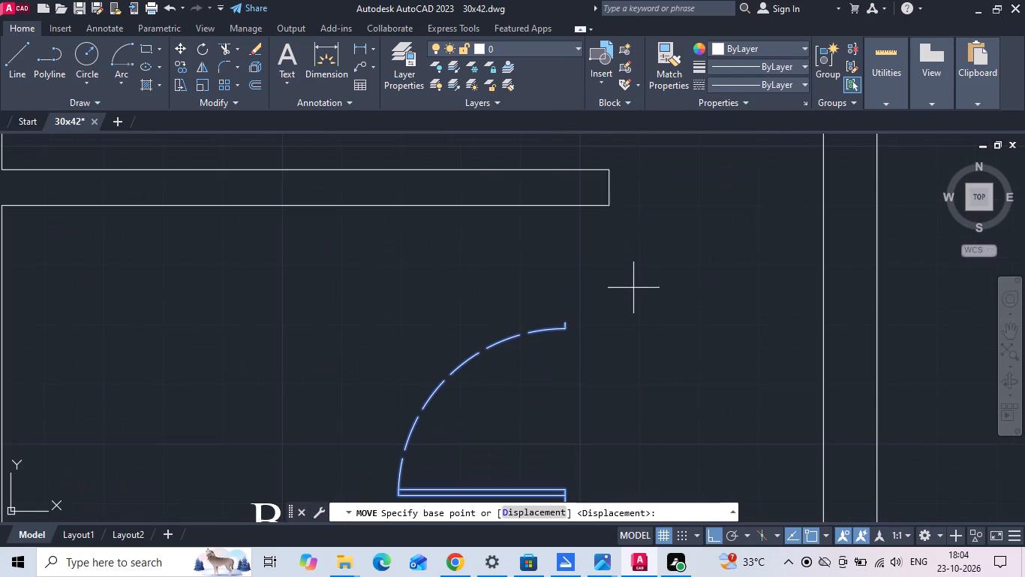
left_click(566, 322)
scroll(574, 370, "down", 1)
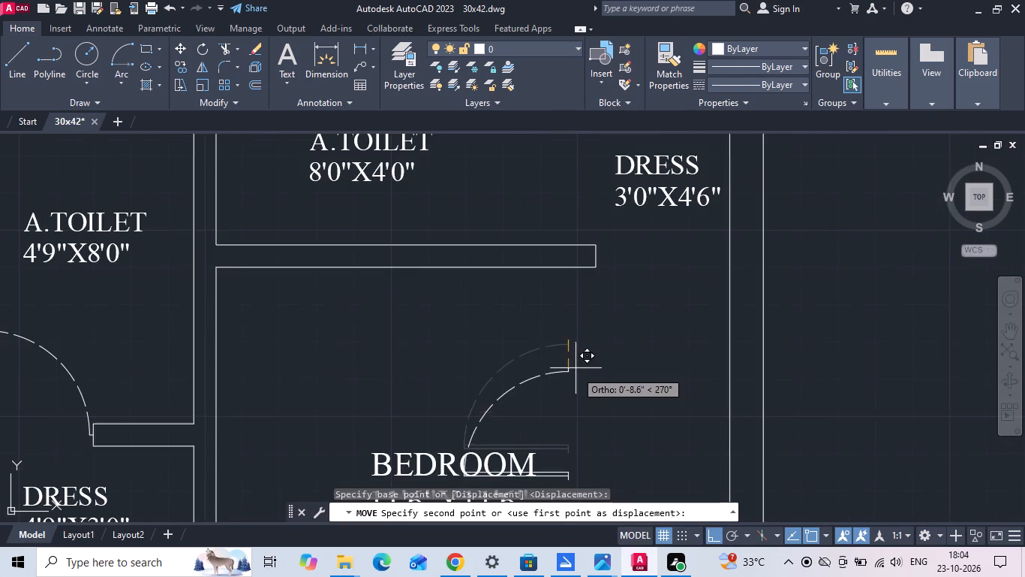
middle_click_drag(577, 264, 569, 396)
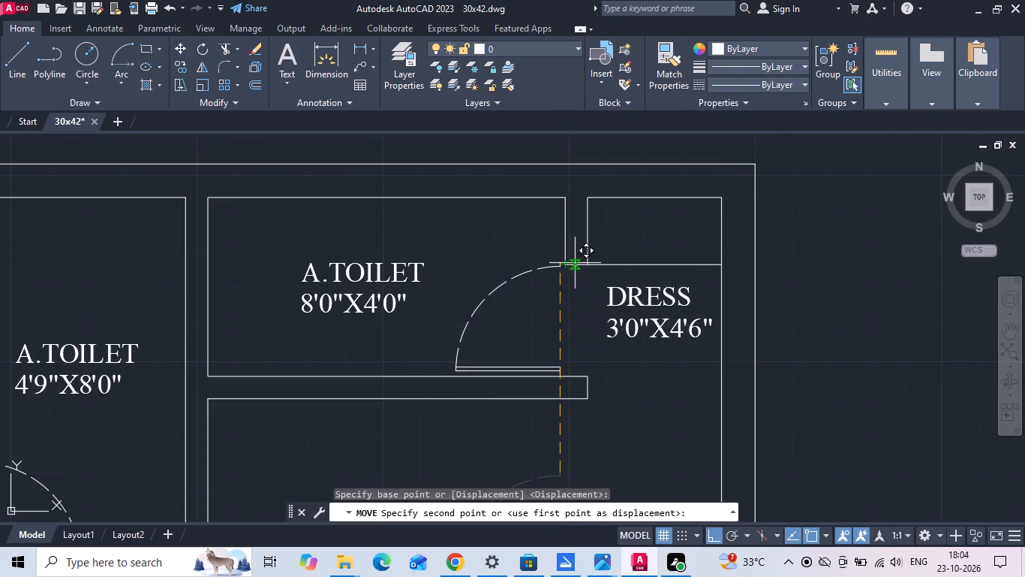
left_click(575, 263)
Move the 8'0"X4'0" A.TOILET door block by its lower-right corner to the upper corner of the wall end below the opening.
scroll(579, 300, "up", 1)
left_click_drag(585, 321, 476, 356)
left_click(408, 367)
right_click(408, 358)
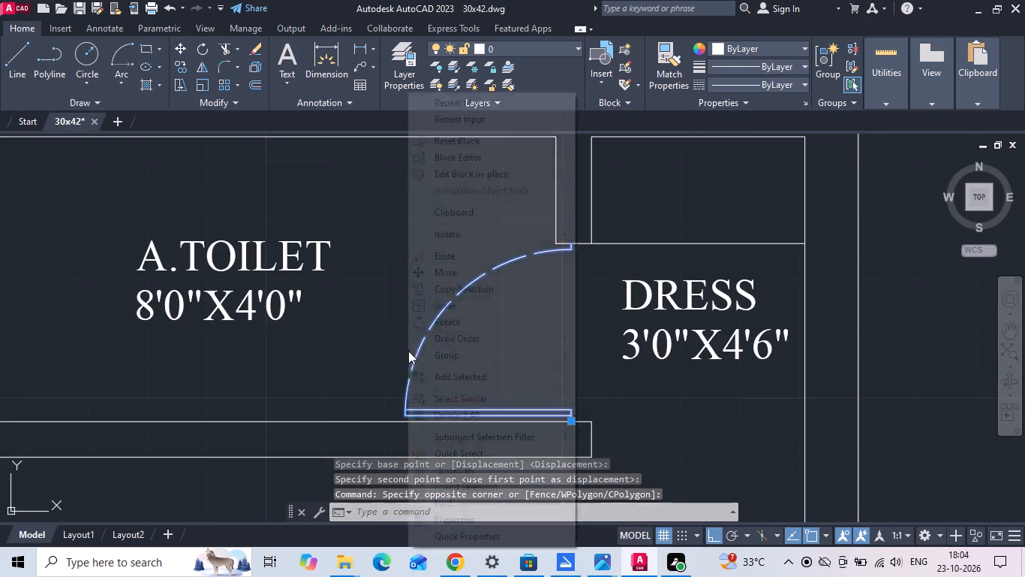
left_click(433, 267)
scroll(594, 437, "up", 3)
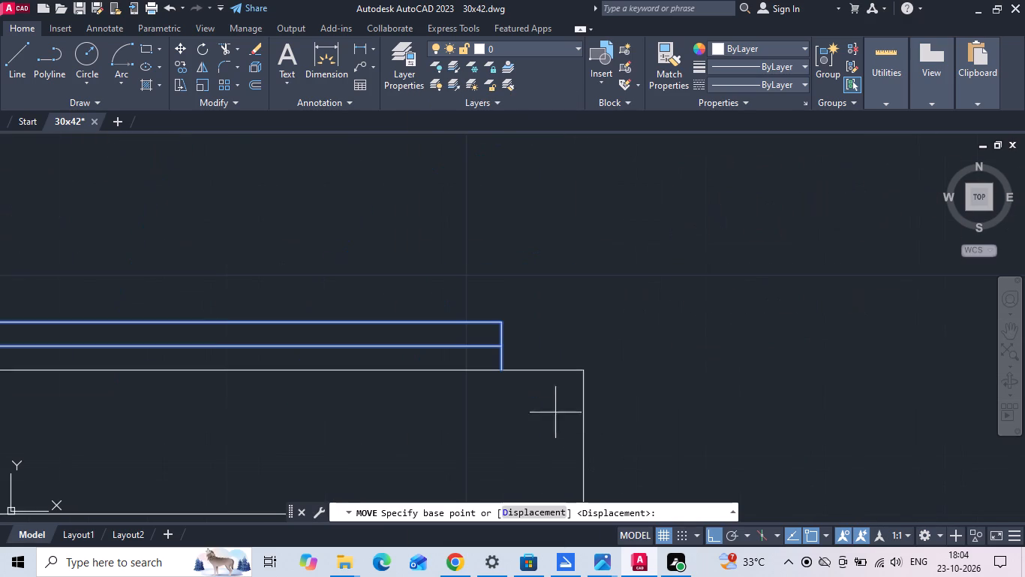
left_click(499, 372)
left_click(586, 370)
Move the 8'0"X4'0" A.TOILET door block 3" horizontally toward the toilet, into the wall thickness.
left_click_drag(565, 357, 547, 336)
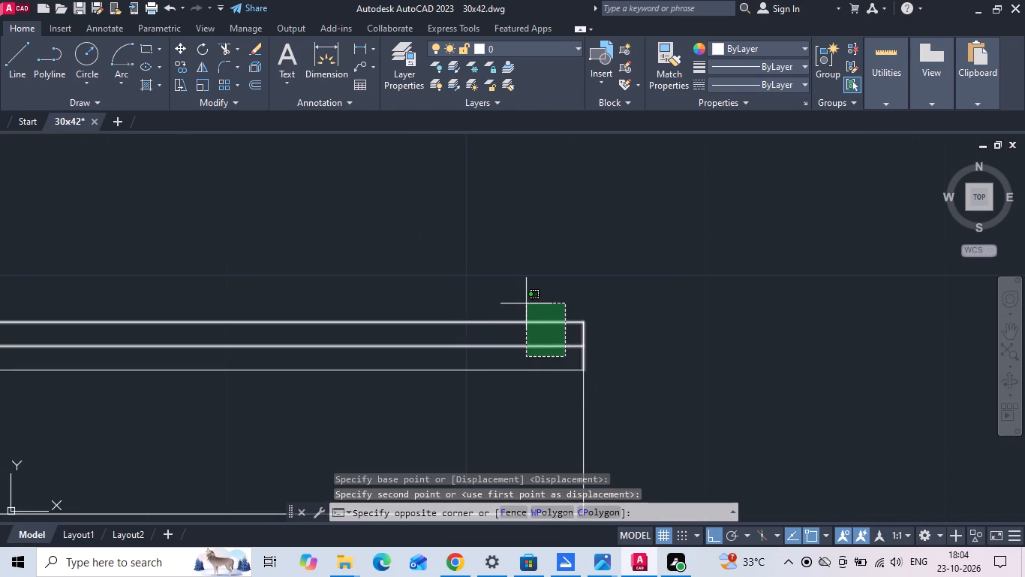
left_click(525, 302)
right_click(524, 301)
left_click(554, 279)
left_click_drag(729, 281, 678, 290)
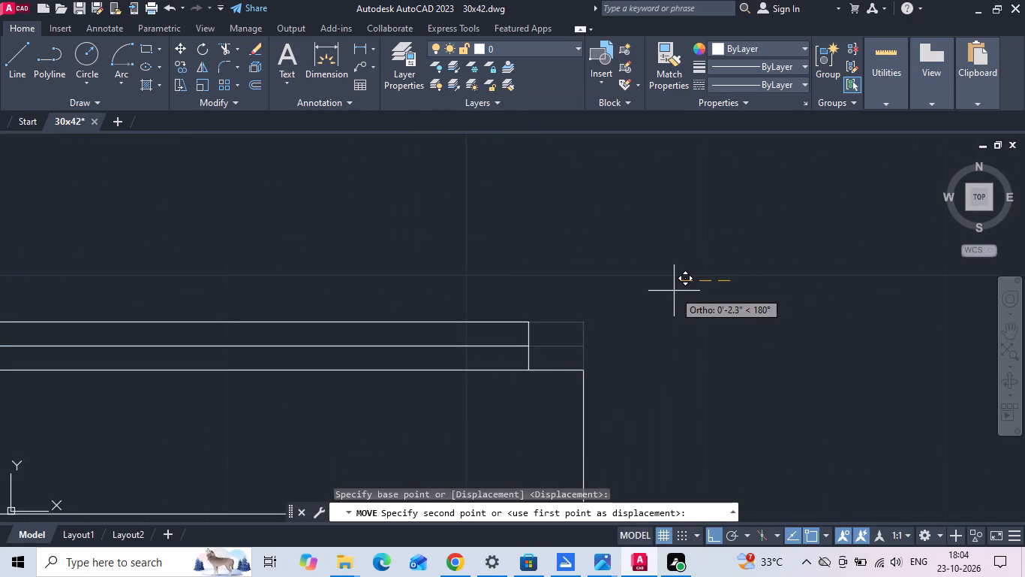
type("3")
key("space")
Compare the placed doors with the reference plan and examine its front wall windows and joinery schedule.
scroll(633, 350, "down", 5)
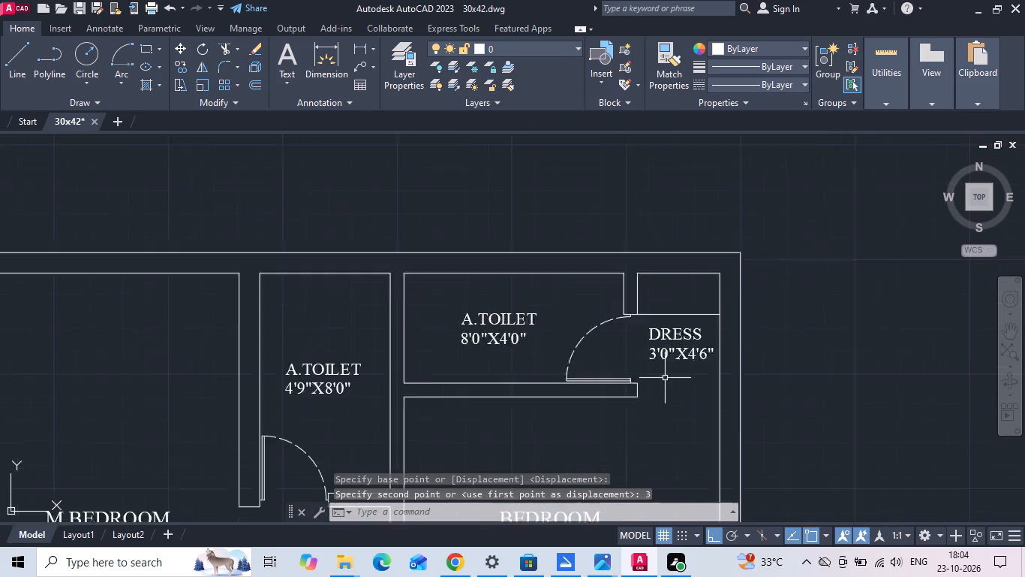
scroll(666, 377, "down", 1)
middle_click_drag(665, 363, 788, 221)
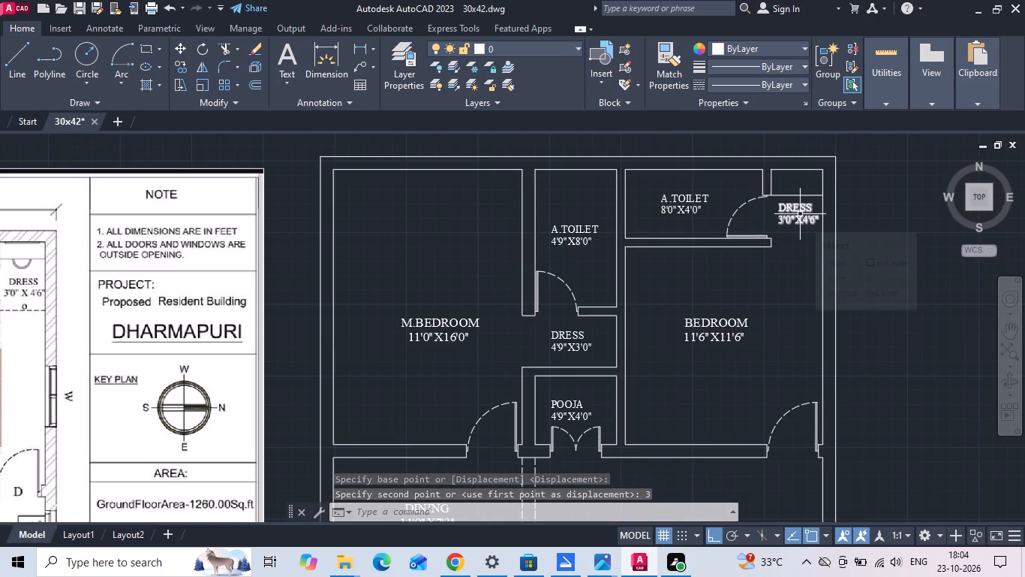
scroll(800, 214, "down", 1)
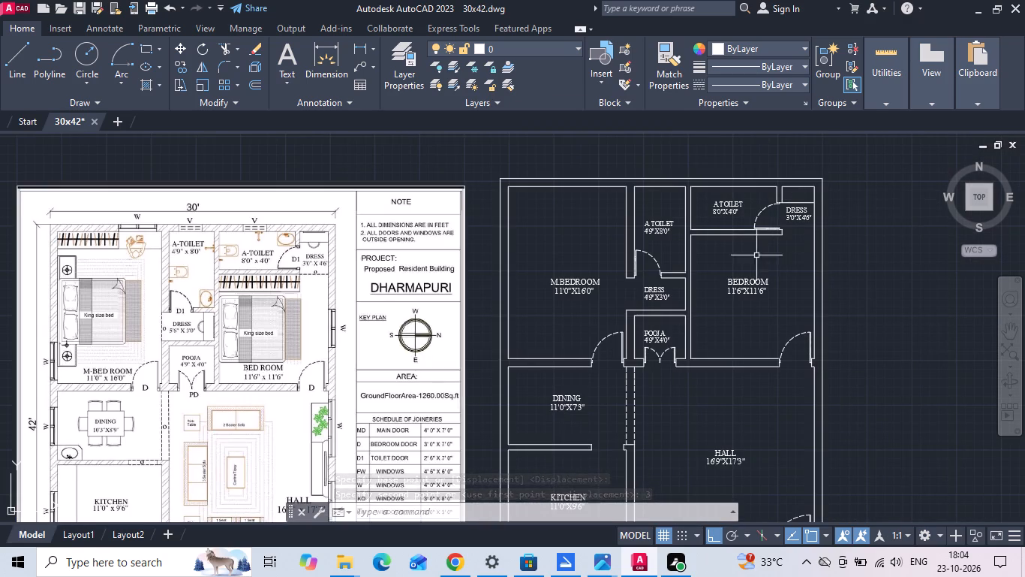
middle_click_drag(706, 281, 701, 204)
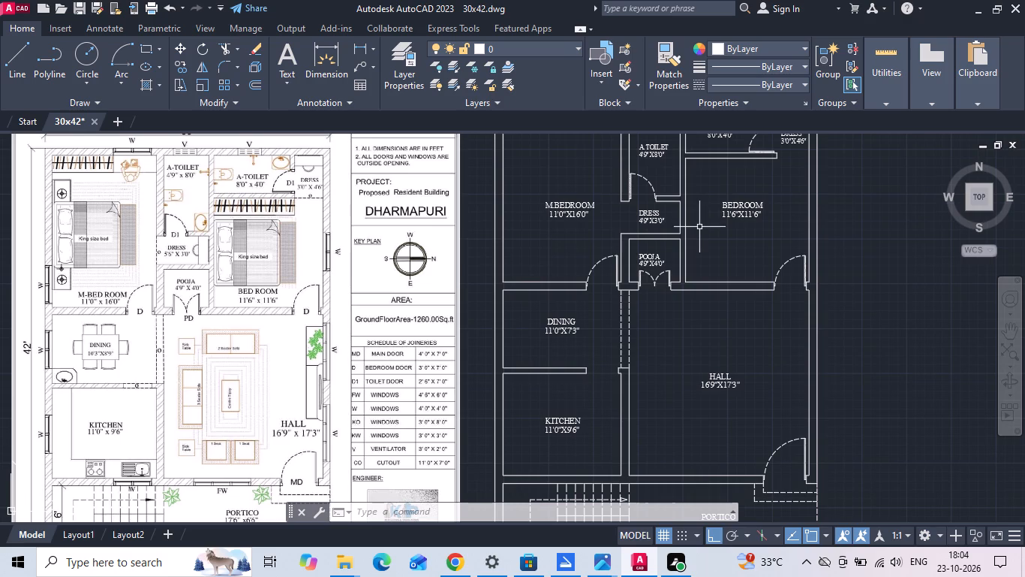
middle_click_drag(550, 375, 568, 302)
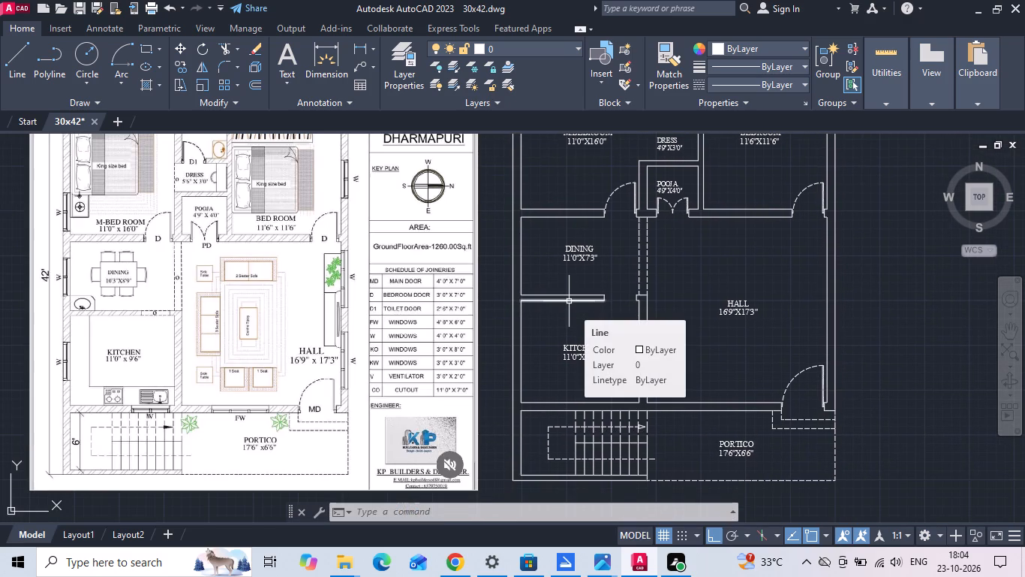
scroll(114, 417, "up", 1)
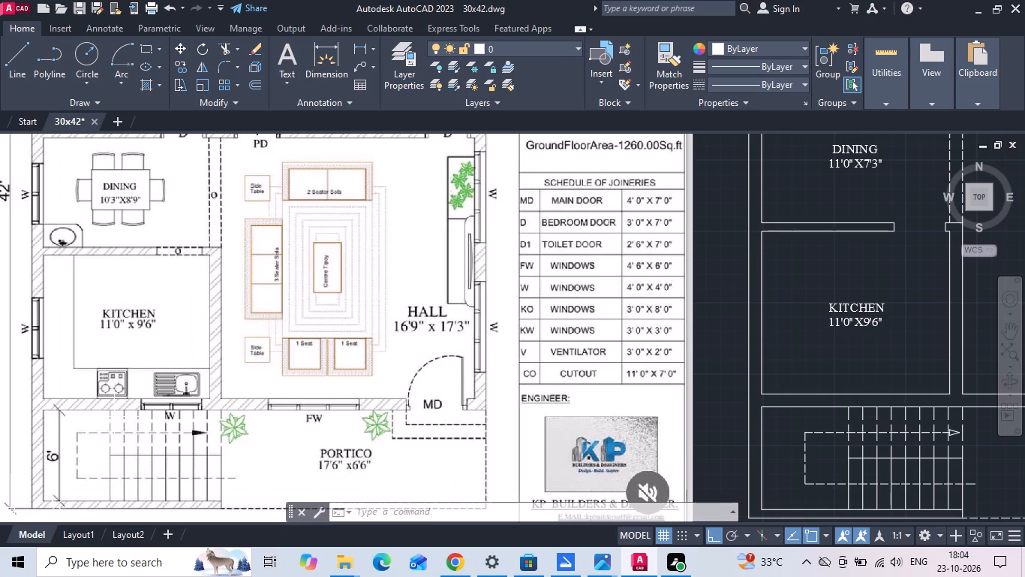
scroll(125, 375, "down", 1)
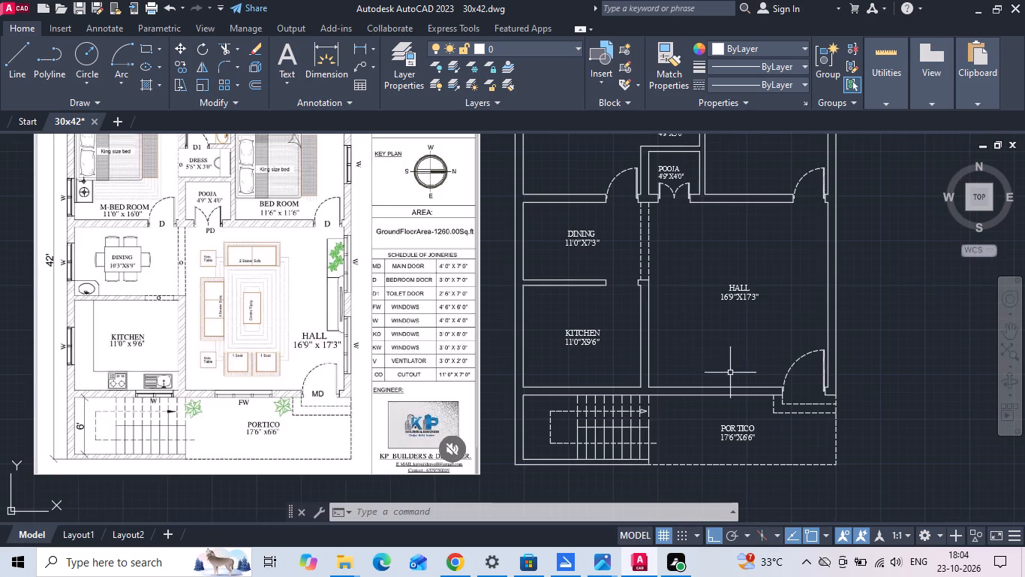
Draw a vertical line across the wall between HALL and PORTICO, starting at the midpoint of the wall's inner line.
scroll(747, 415, "up", 2)
key("l")
key("space")
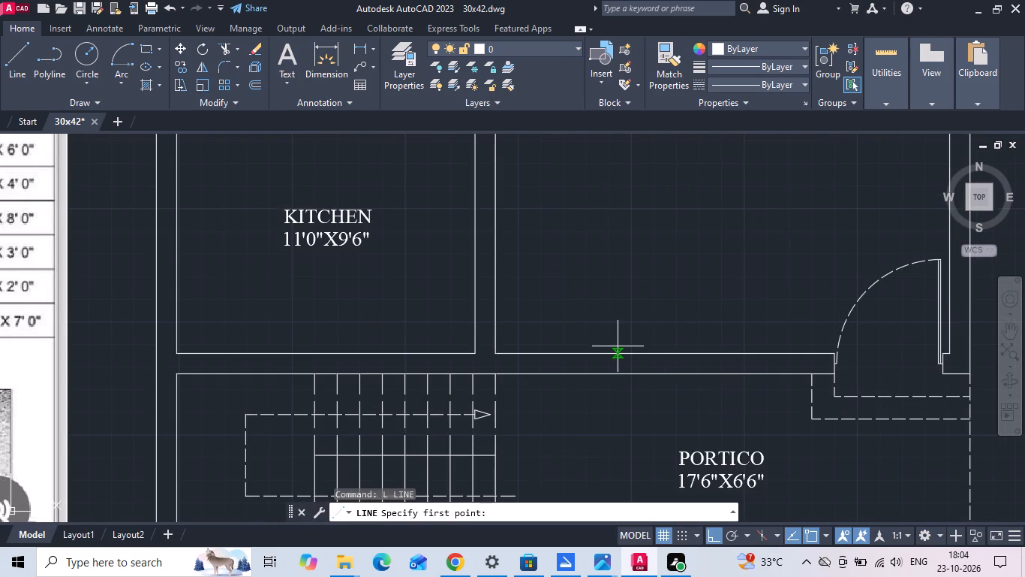
left_click(668, 354)
scroll(649, 421, "up", 1)
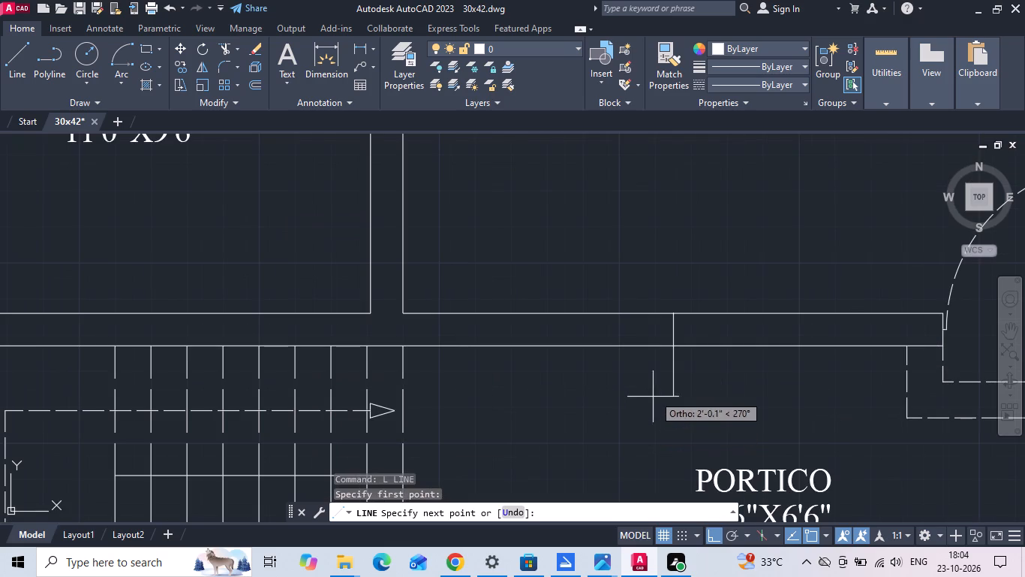
left_click(678, 346)
key("Escape")
Copy the vertical line across the HALL front wall 2'3" to each side to form the window jambs.
scroll(680, 329, "up", 1)
left_click_drag(684, 337, 666, 333)
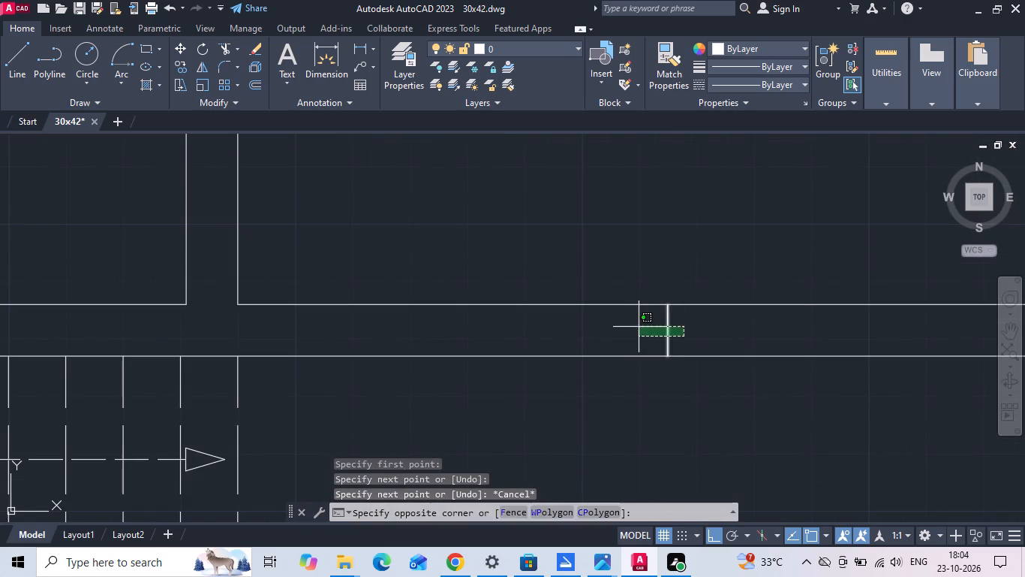
left_click(636, 326)
right_click(636, 326)
left_click(711, 292)
left_click_drag(744, 229, 659, 234)
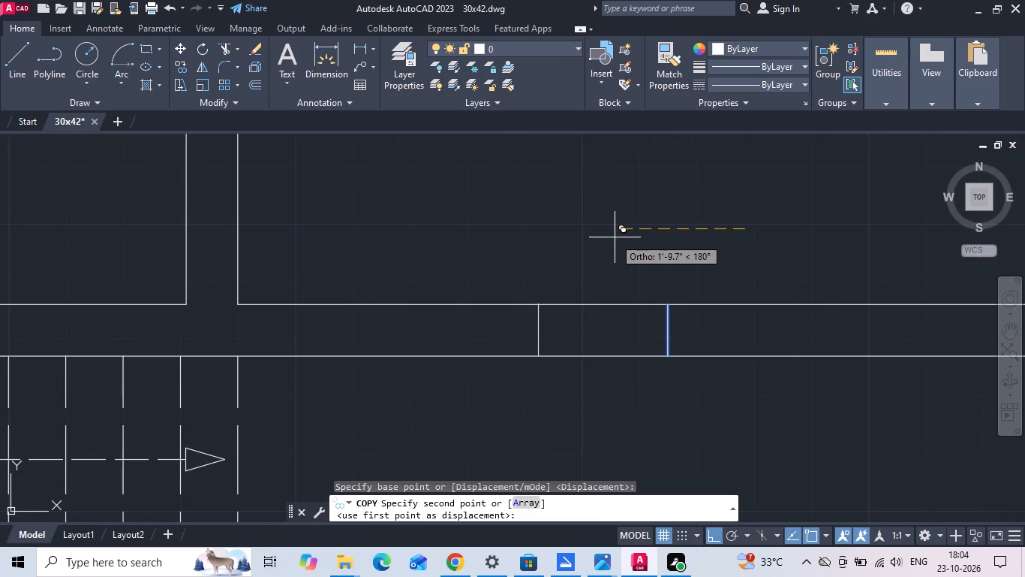
type("2'3")
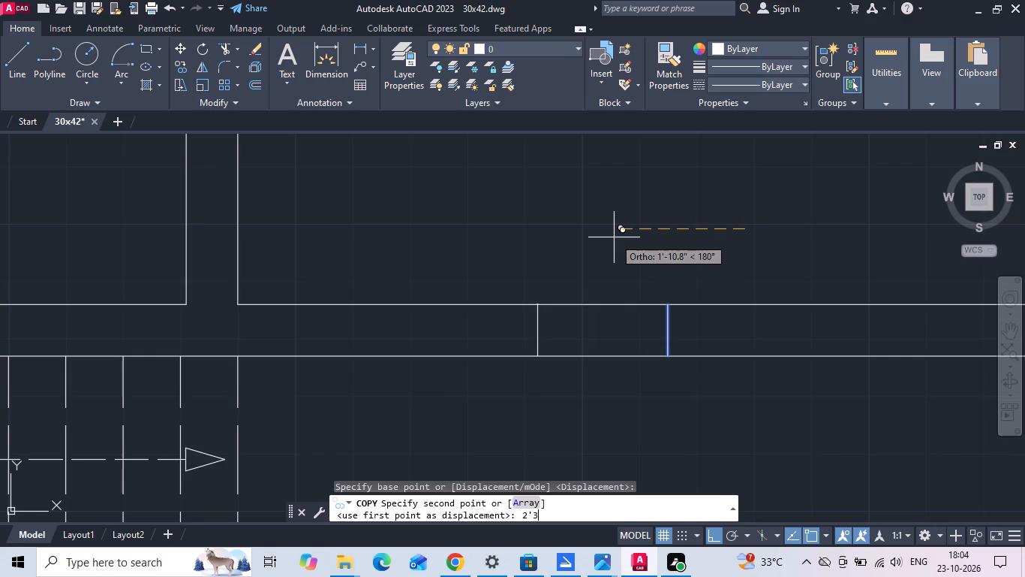
key("Return")
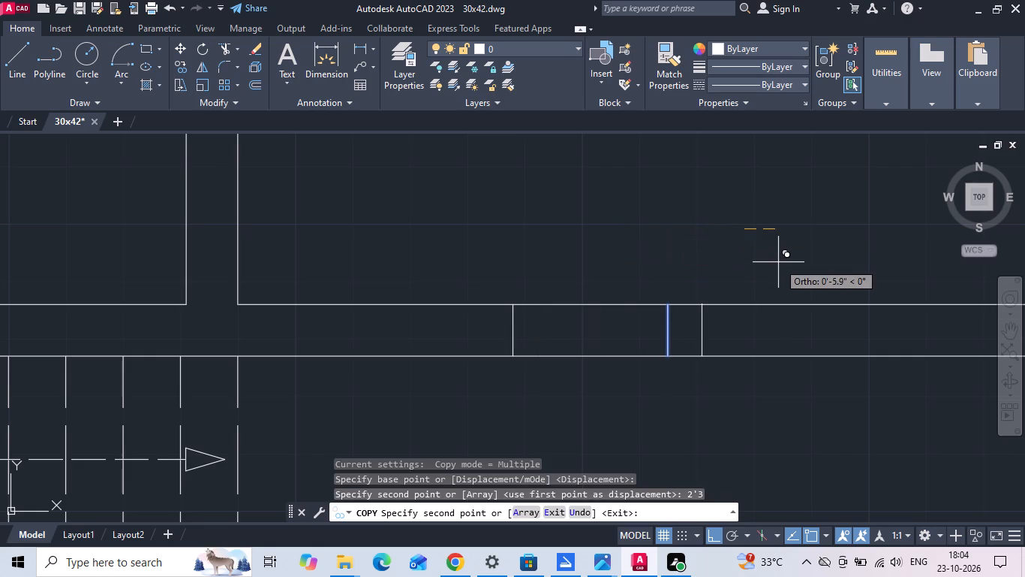
key("2")
type("'3")
key("Return")
key("Escape")
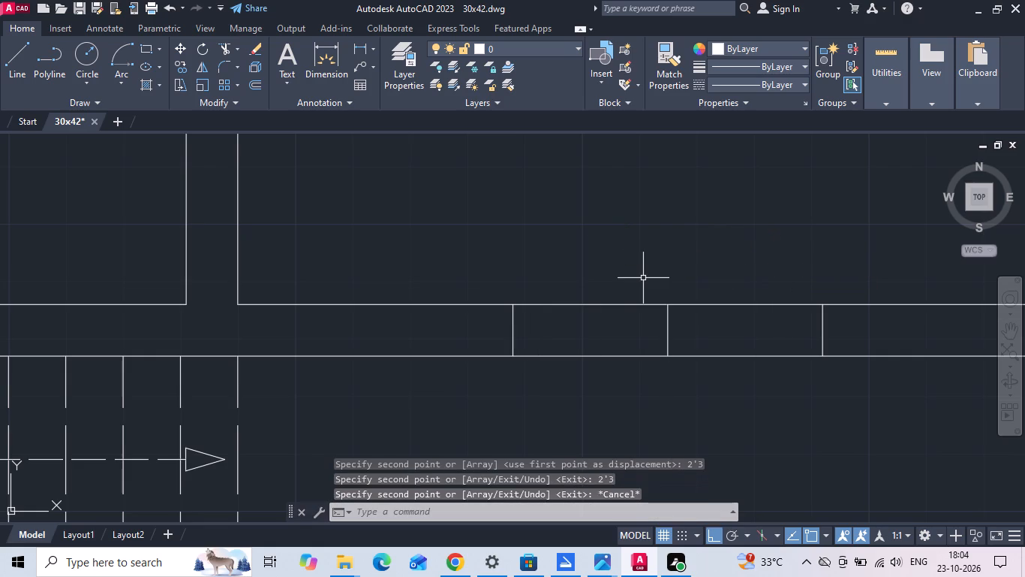
Erase the middle construction line between the two window jambs in the HALL front wall.
left_click(685, 323)
left_click(633, 325)
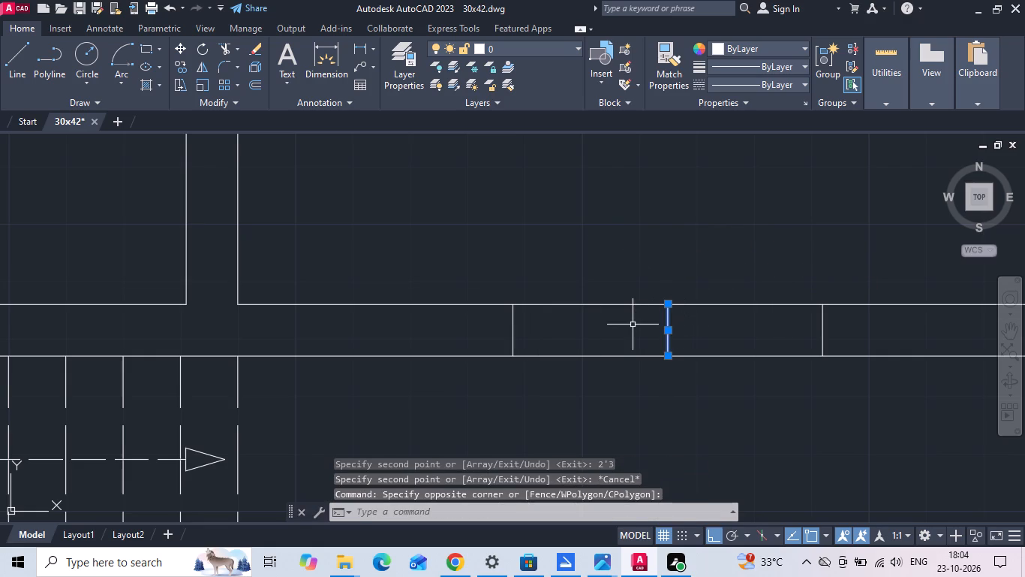
key("Delete")
Save the drawing.
key("ctrl+s")
key("ctrl+s")
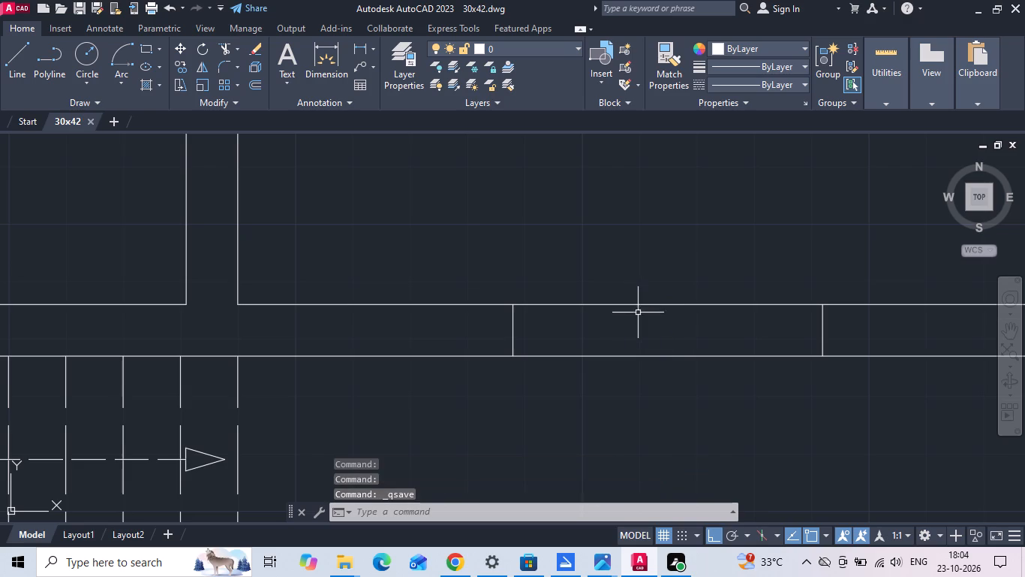
Examine how the reference plan draws the FW window beside the main door and its entry in the joinery schedule.
scroll(647, 331, "down", 4)
scroll(243, 337, "up", 3)
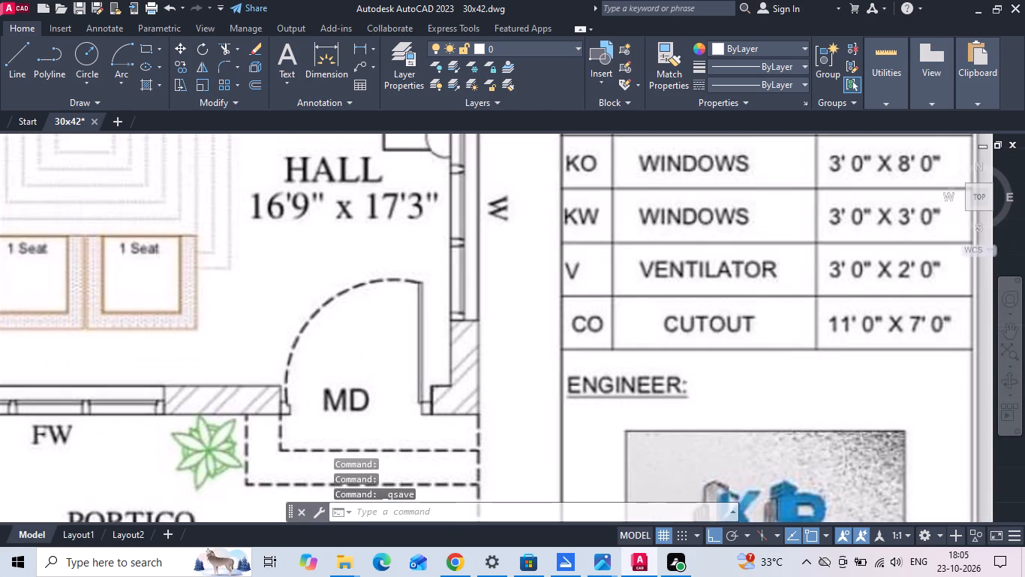
scroll(356, 303, "down", 1)
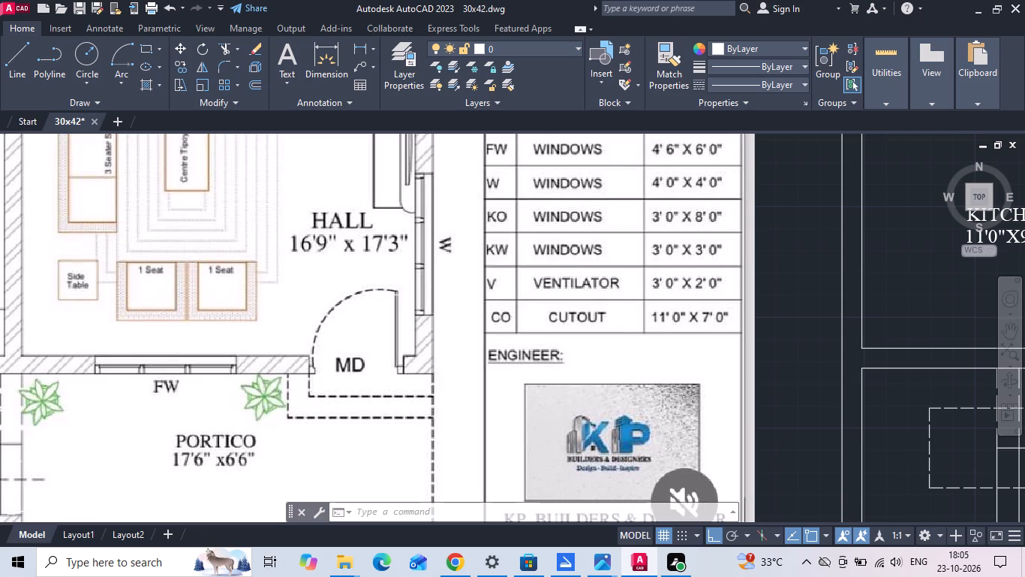
scroll(309, 276, "up", 1)
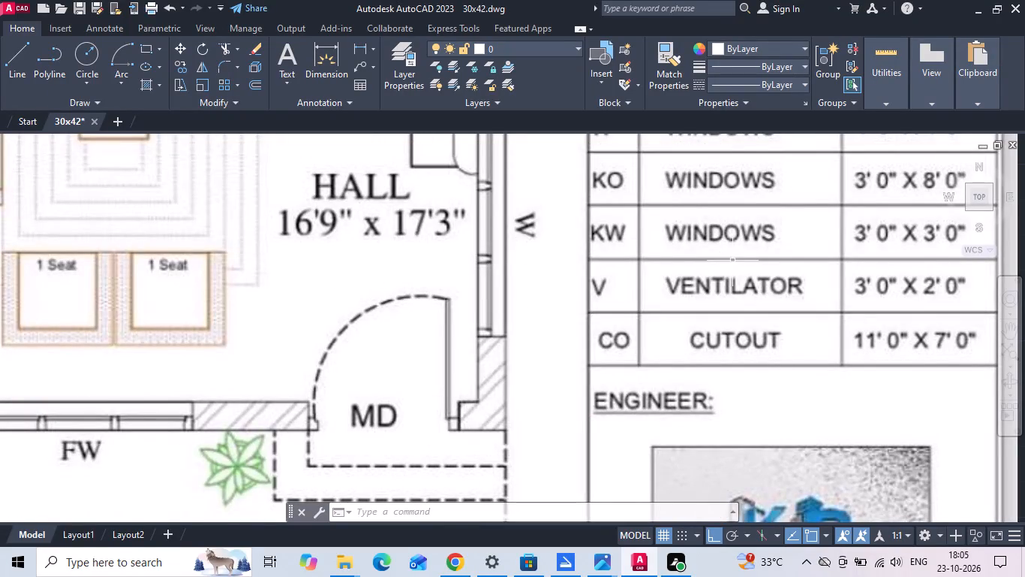
scroll(732, 261, "down", 1)
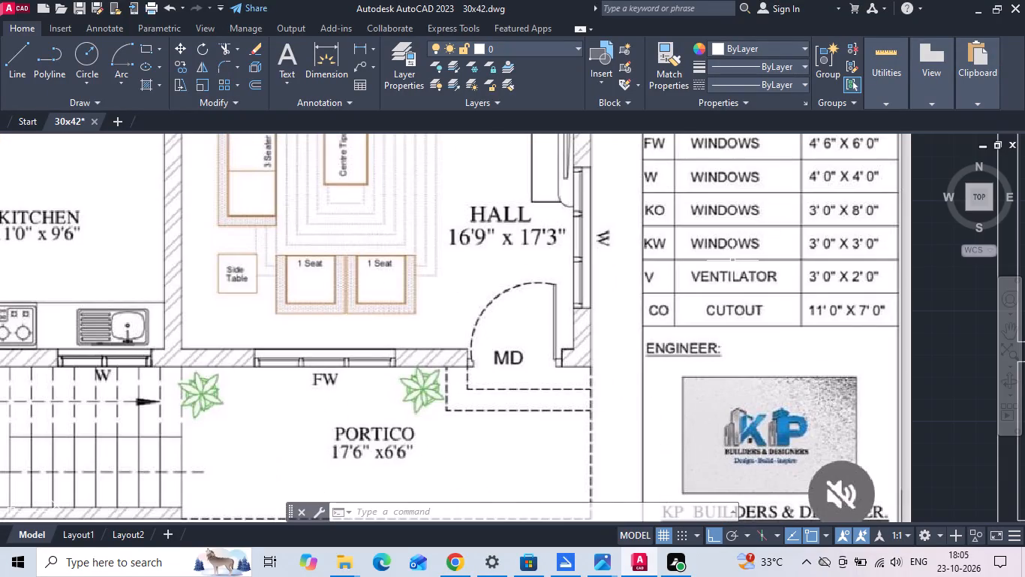
middle_click_drag(920, 246, 707, 252)
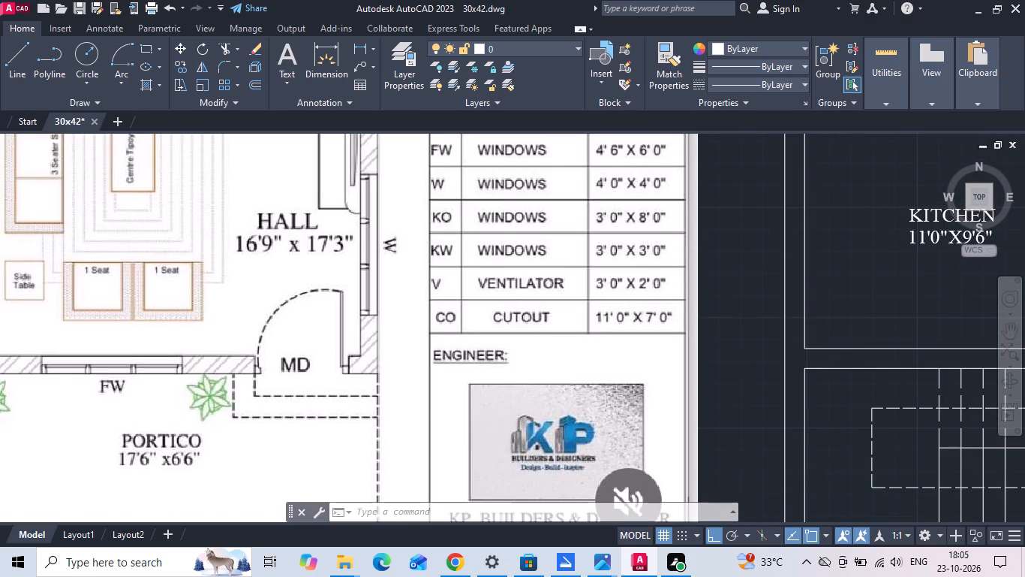
scroll(214, 316, "down", 1)
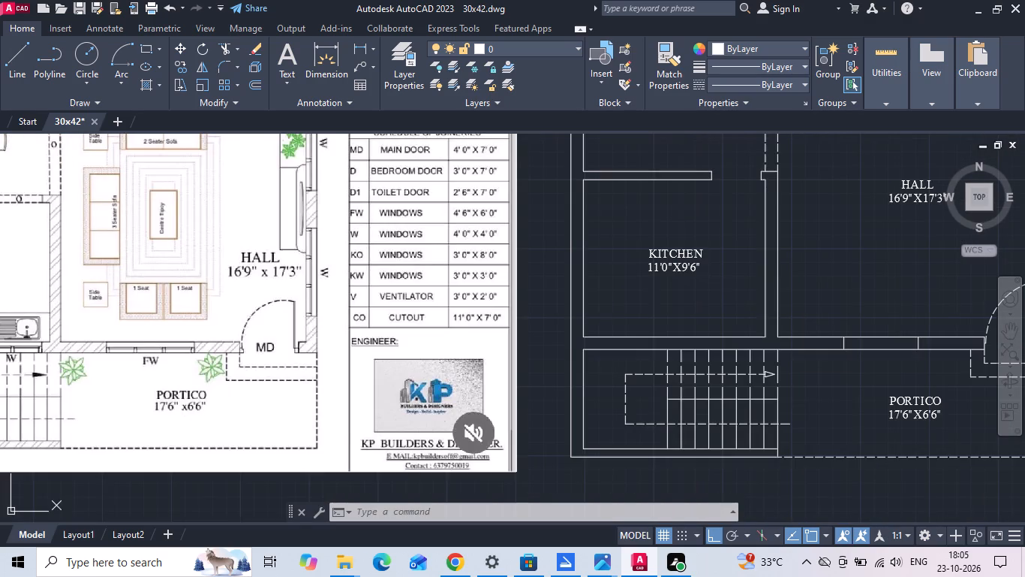
middle_click_drag(607, 349, 247, 348)
Copy the inner line of the HALL front wall 4" and 5" downward into the wall as window glazing lines.
scroll(595, 362, "up", 2)
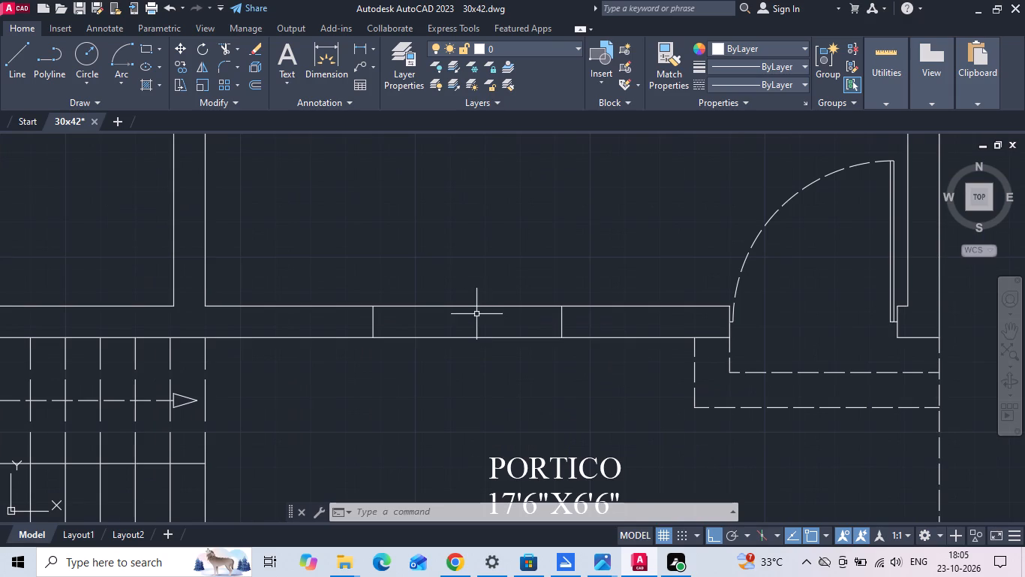
left_click(469, 317)
left_click(446, 284)
right_click(446, 283)
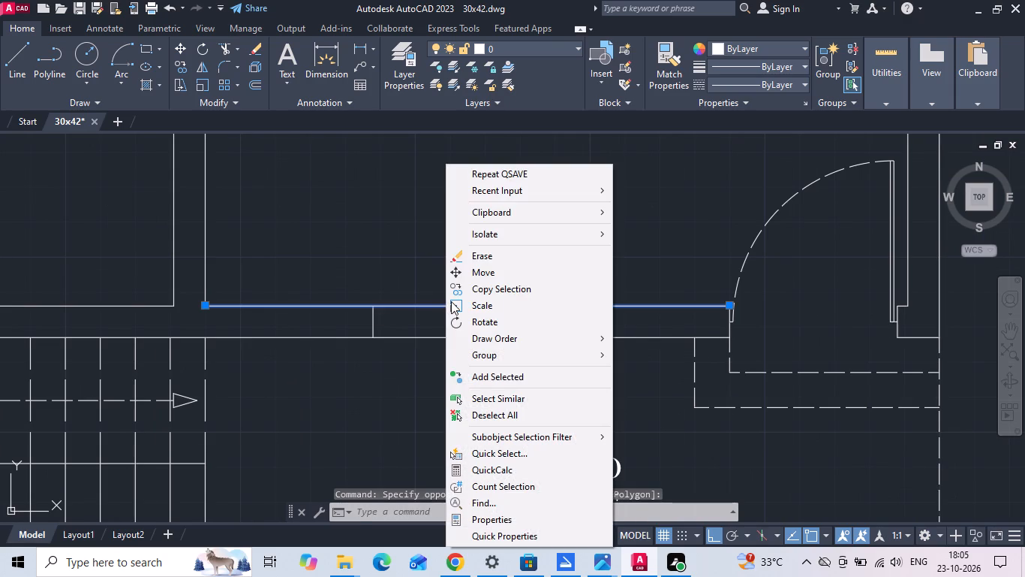
left_click(462, 292)
left_click_drag(494, 240, 488, 262)
type("4 5")
key("space")
key("Escape")
Trim both copied glazing lines back to the window jambs on either side of the HALL front window.
type("TR")
key("space")
left_click(347, 316)
left_click(344, 326)
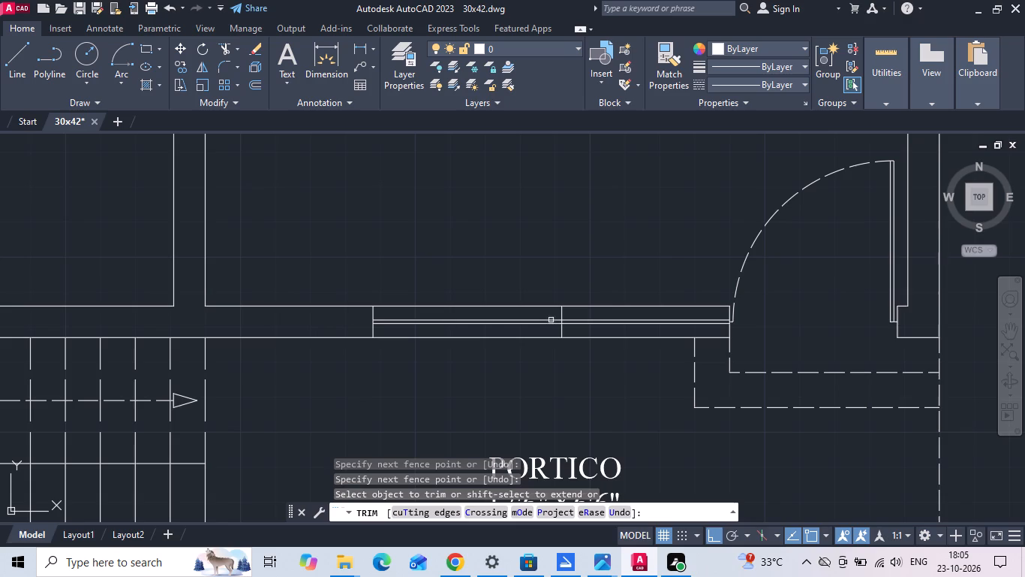
left_click(603, 323)
left_click(604, 319)
scroll(606, 342, "down", 2)
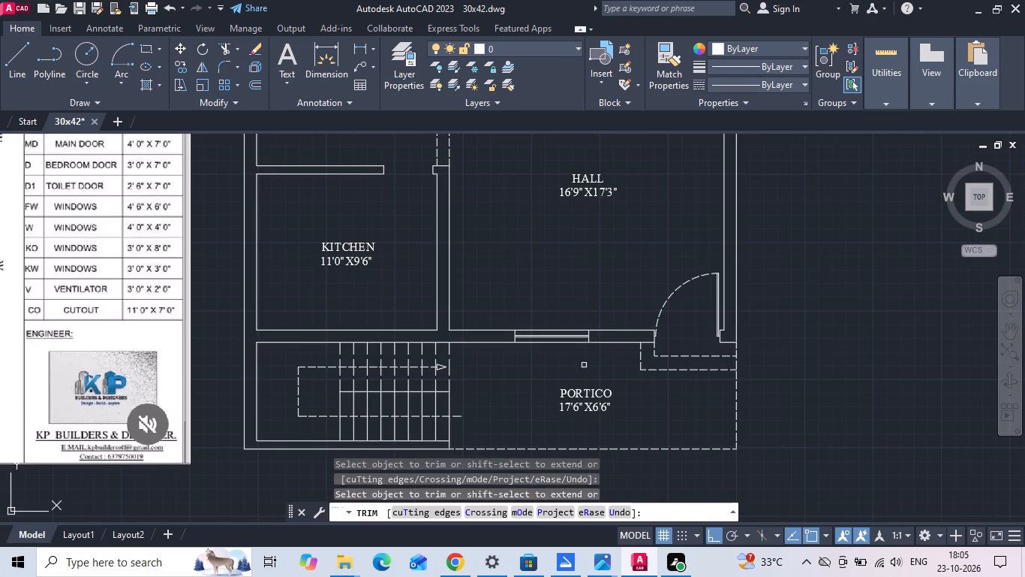
key("Escape")
Examine the window and ventilator positions along the reference plan's outer walls and their sizes in the joinery schedule.
scroll(568, 368, "down", 1)
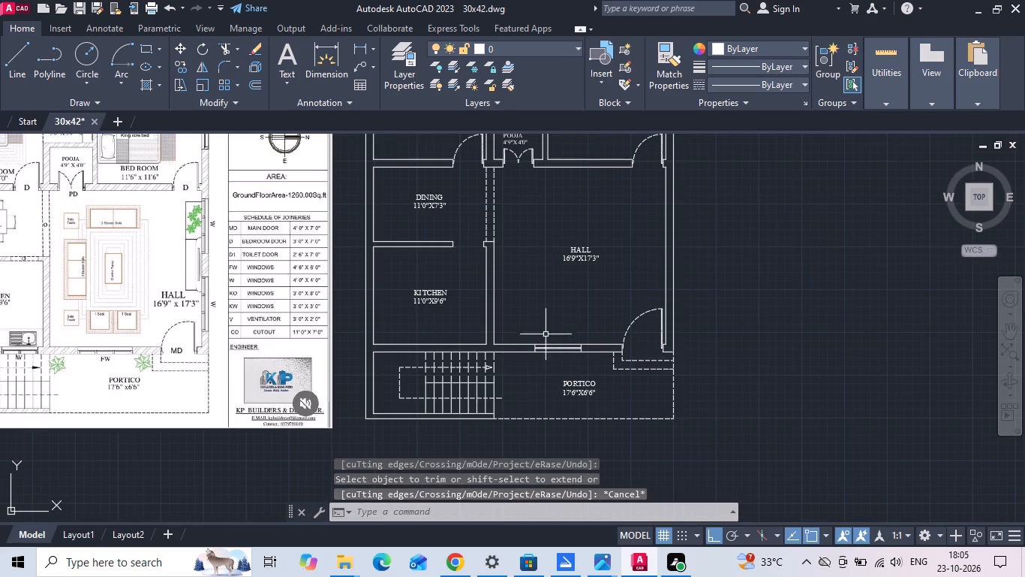
middle_click_drag(551, 328, 633, 322)
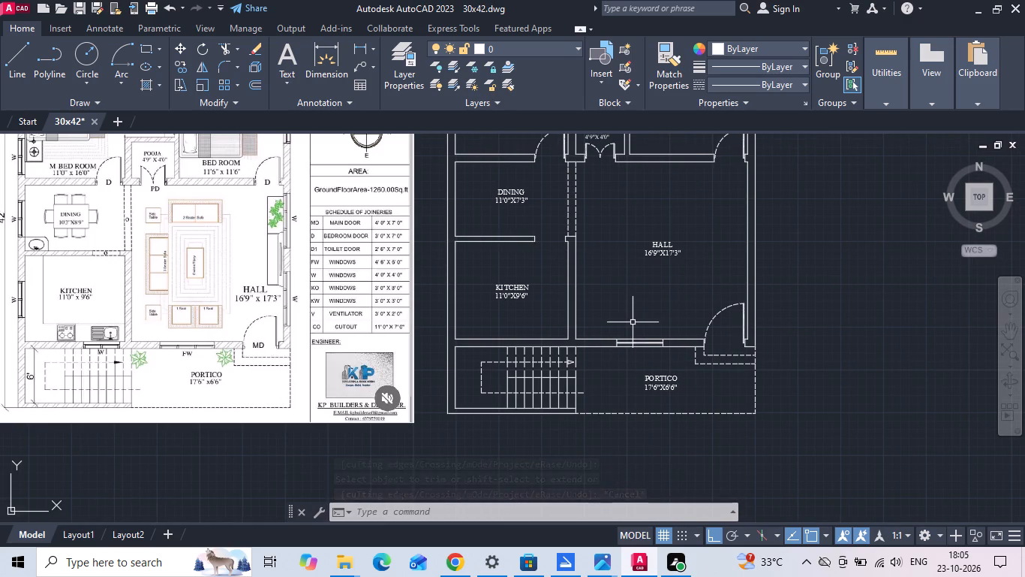
scroll(128, 351, "up", 2)
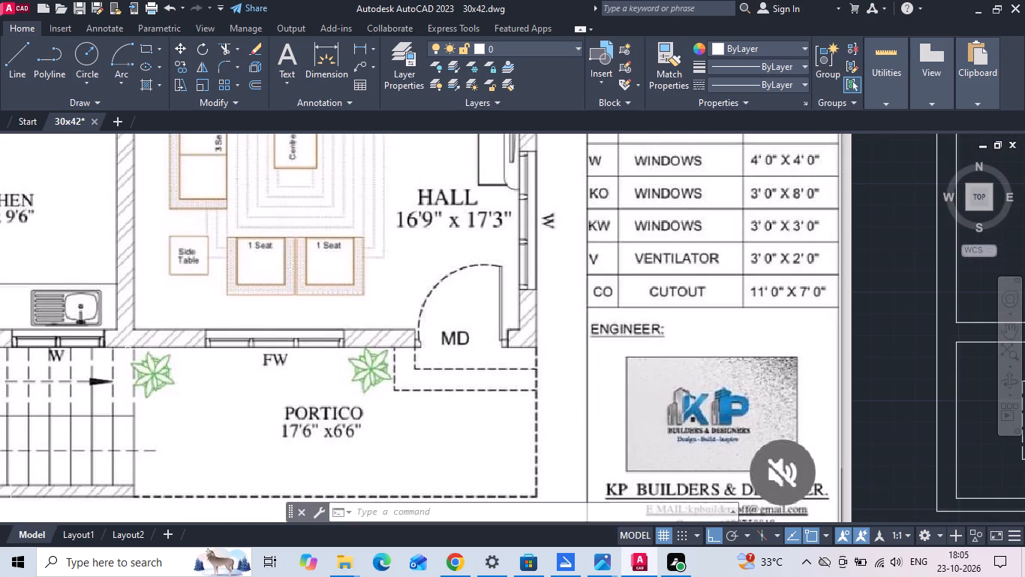
middle_click_drag(232, 396, 419, 446)
scroll(421, 446, "down", 1)
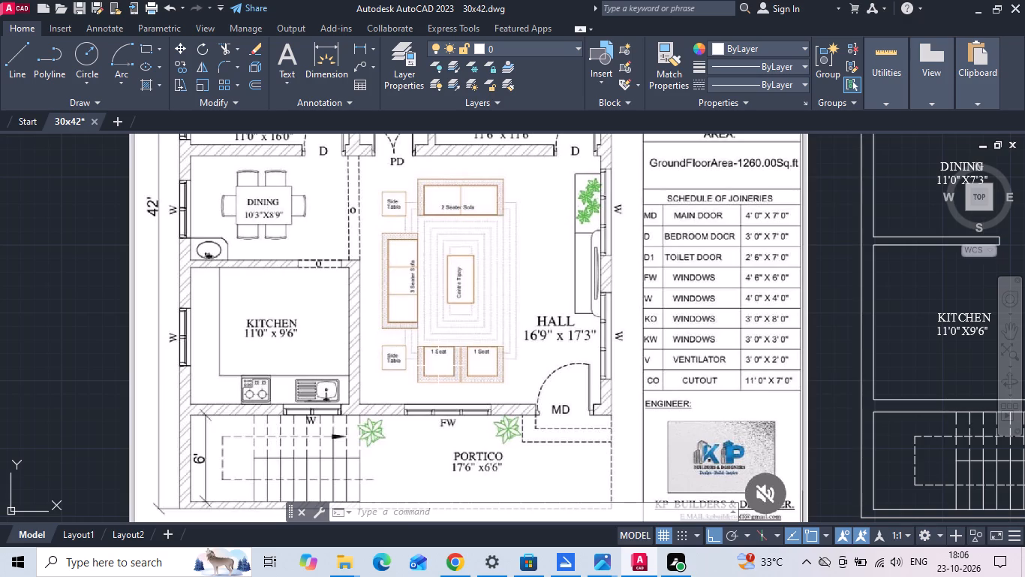
middle_click_drag(318, 296, 322, 443)
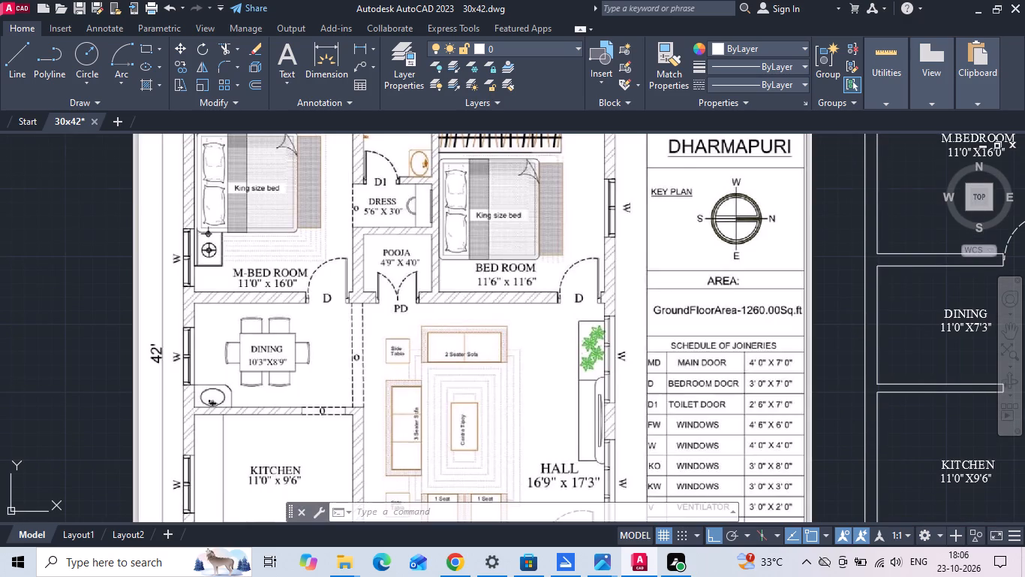
middle_click_drag(458, 286, 422, 356)
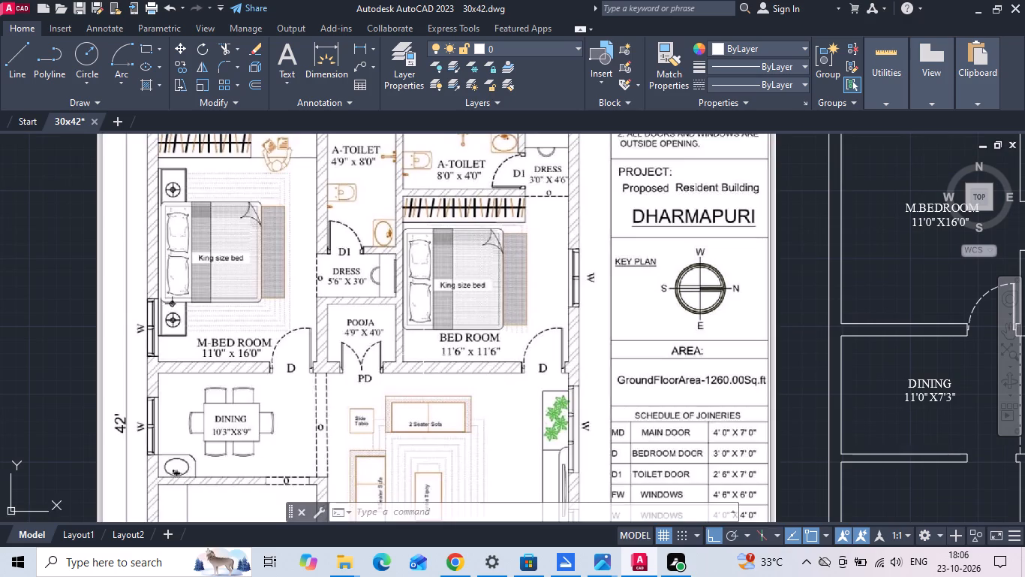
middle_click_drag(466, 280, 464, 325)
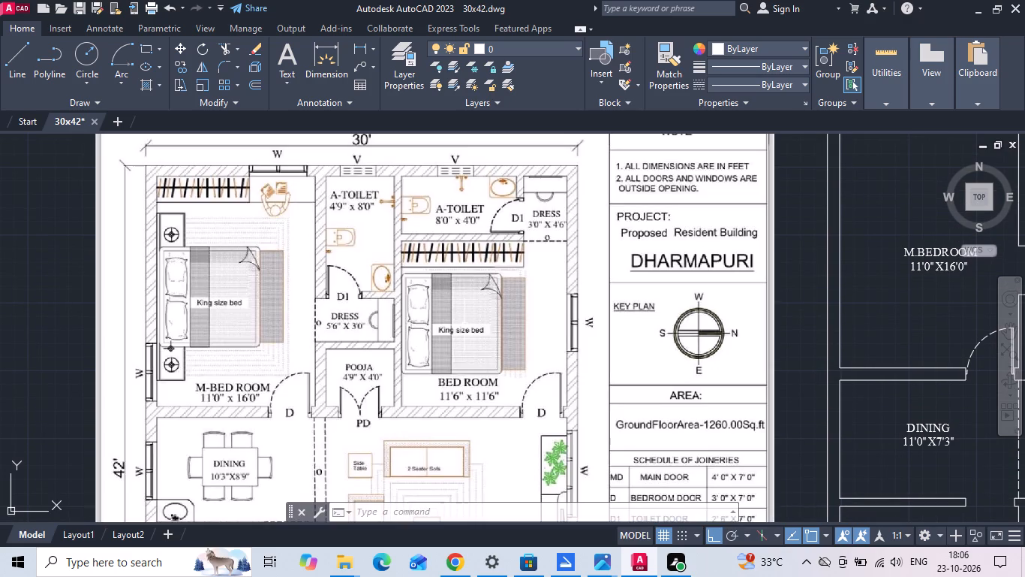
middle_click_drag(461, 322, 455, 278)
scroll(449, 353, "down", 1)
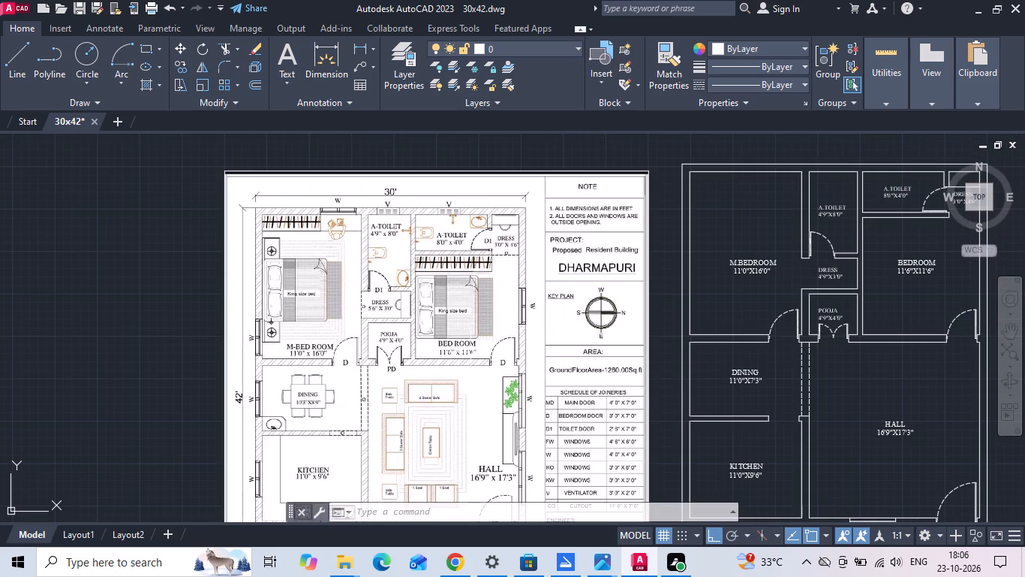
scroll(559, 448, "up", 1)
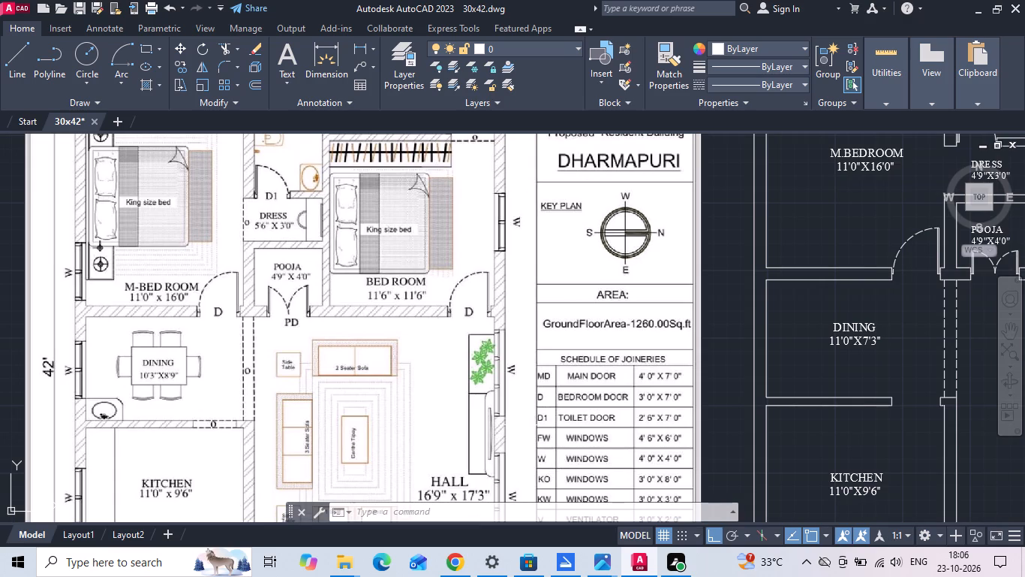
middle_click_drag(425, 408, 425, 382)
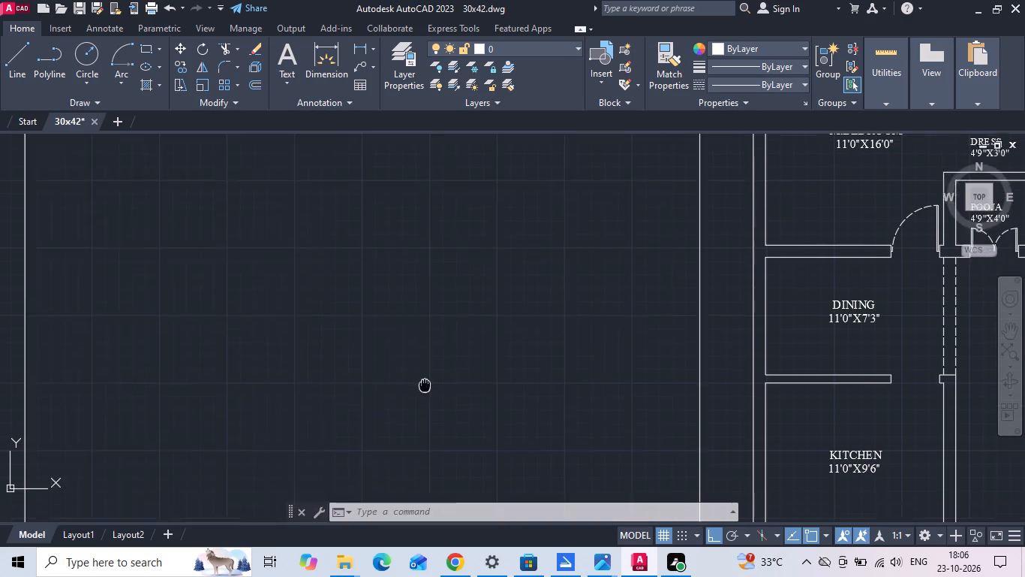
middle_click_drag(425, 382, 428, 373)
middle_click_drag(413, 440, 416, 412)
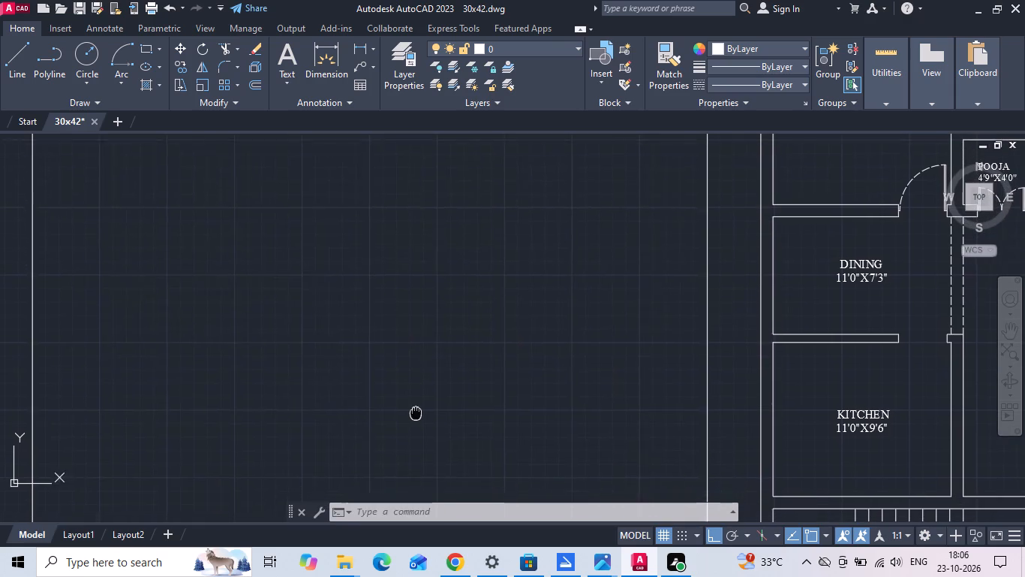
middle_click_drag(416, 412, 416, 411)
middle_click_drag(354, 428, 357, 401)
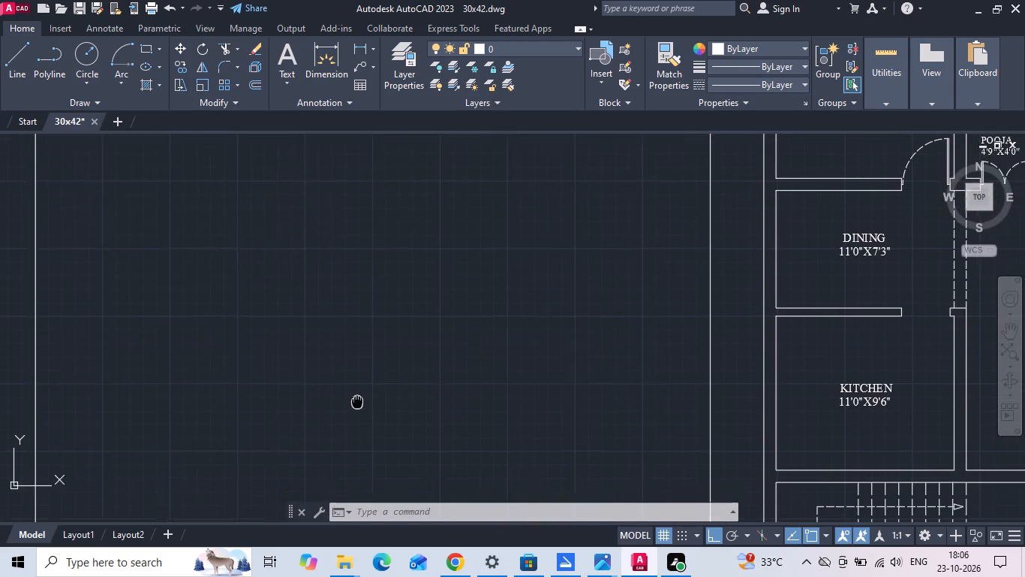
middle_click_drag(357, 401, 357, 400)
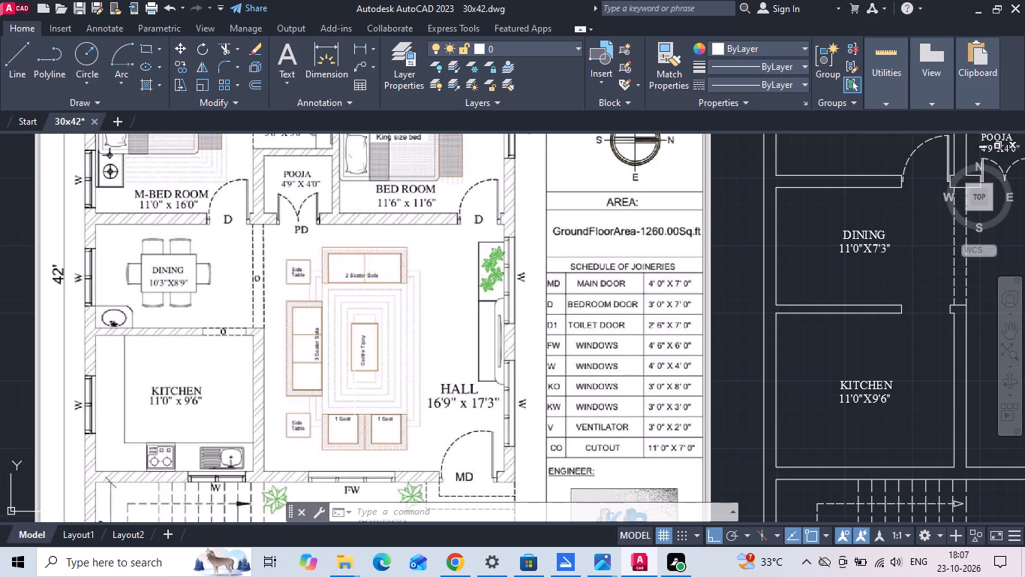
middle_click_drag(202, 331, 204, 376)
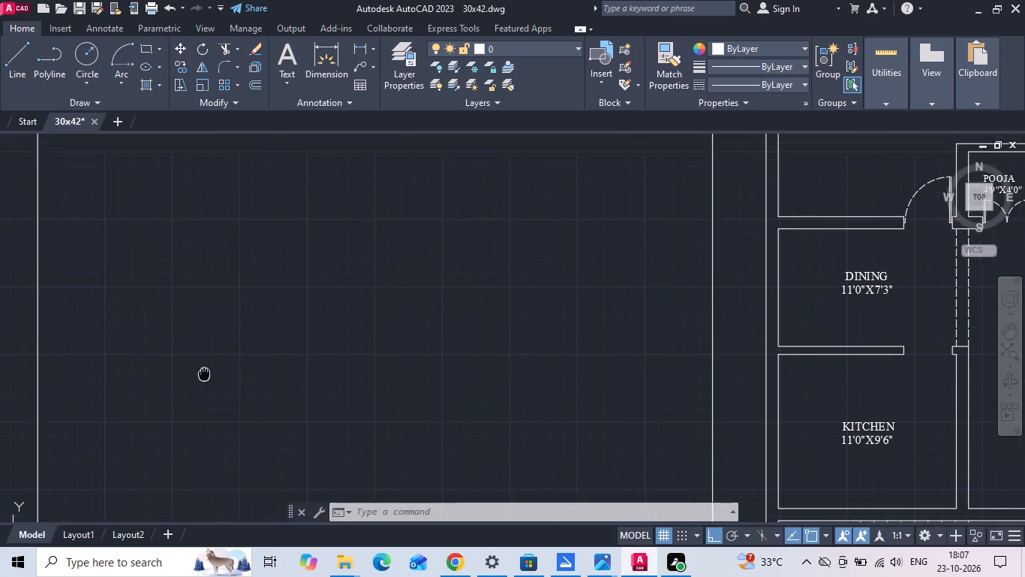
middle_click_drag(204, 376, 206, 394)
scroll(206, 394, "down", 1)
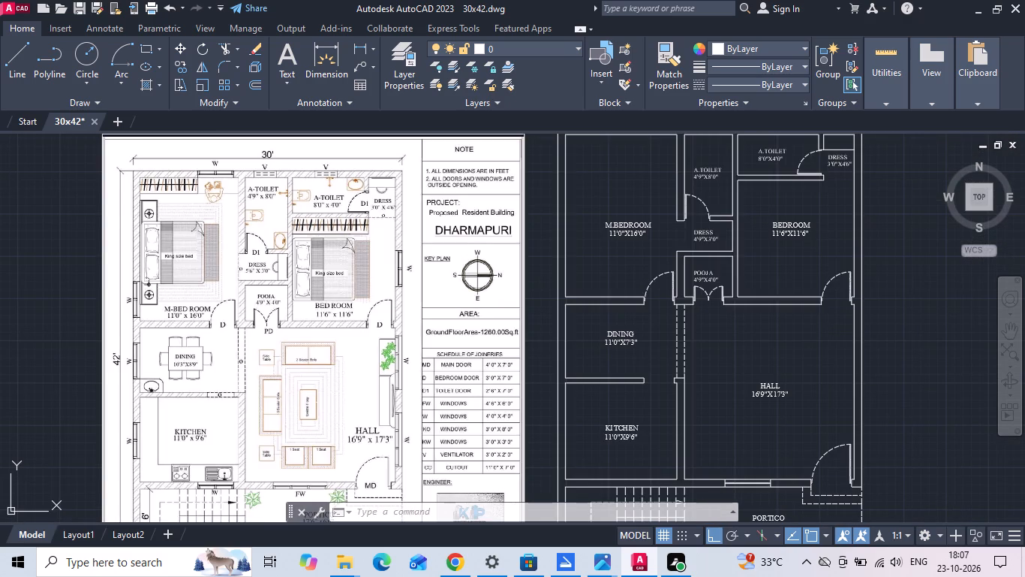
scroll(407, 430, "up", 1)
middle_click_drag(412, 392, 418, 364)
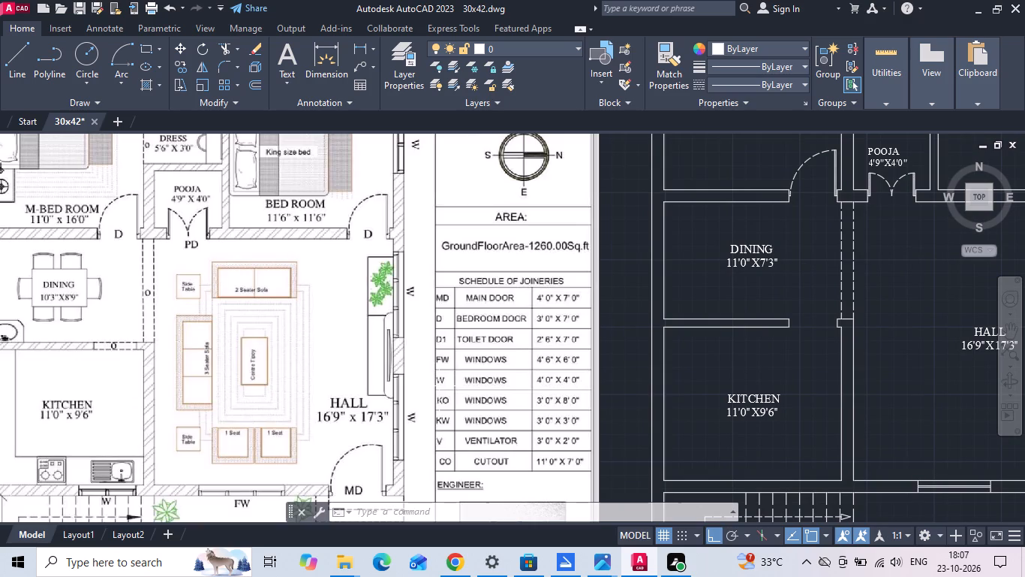
middle_click_drag(439, 388, 381, 318)
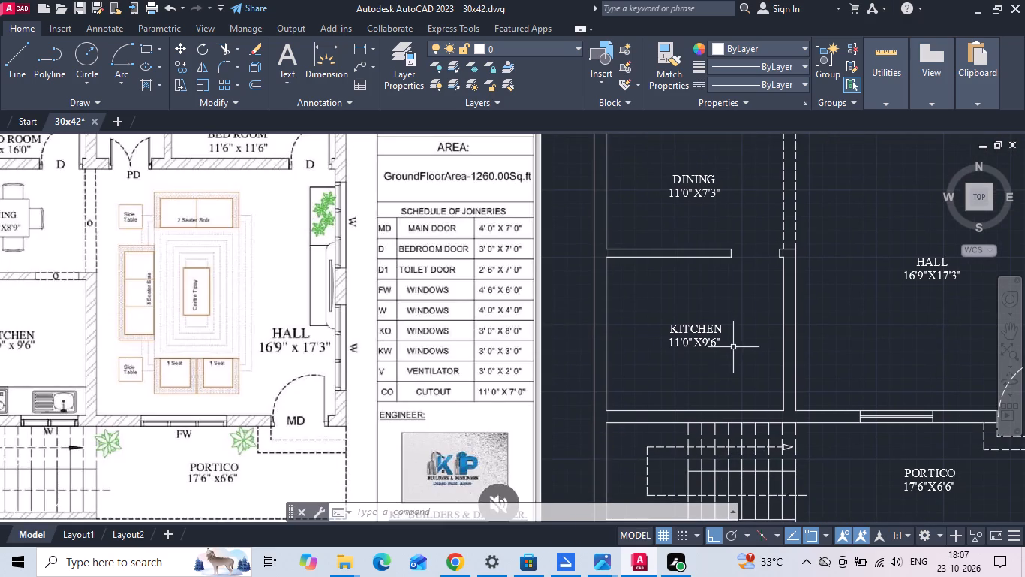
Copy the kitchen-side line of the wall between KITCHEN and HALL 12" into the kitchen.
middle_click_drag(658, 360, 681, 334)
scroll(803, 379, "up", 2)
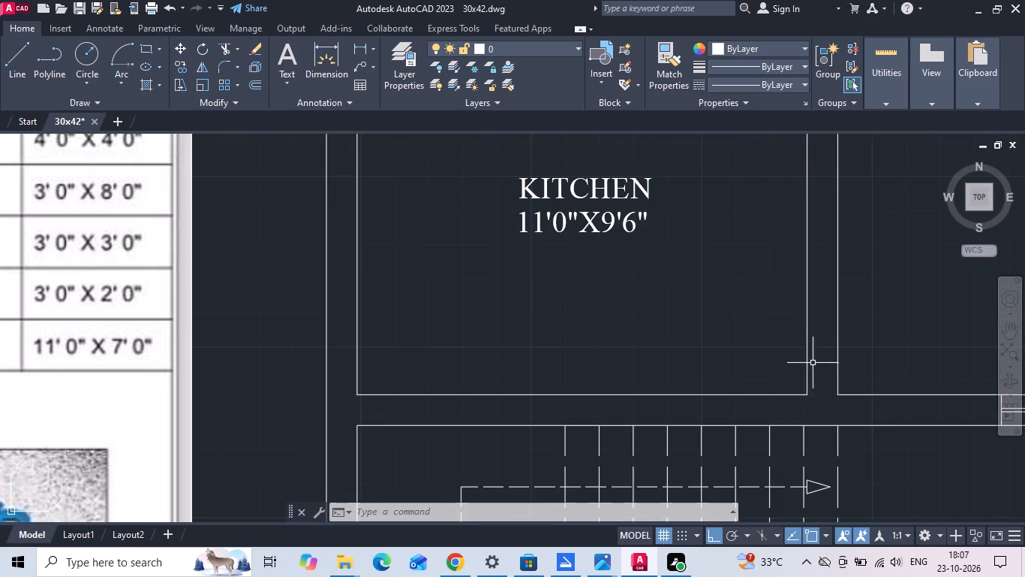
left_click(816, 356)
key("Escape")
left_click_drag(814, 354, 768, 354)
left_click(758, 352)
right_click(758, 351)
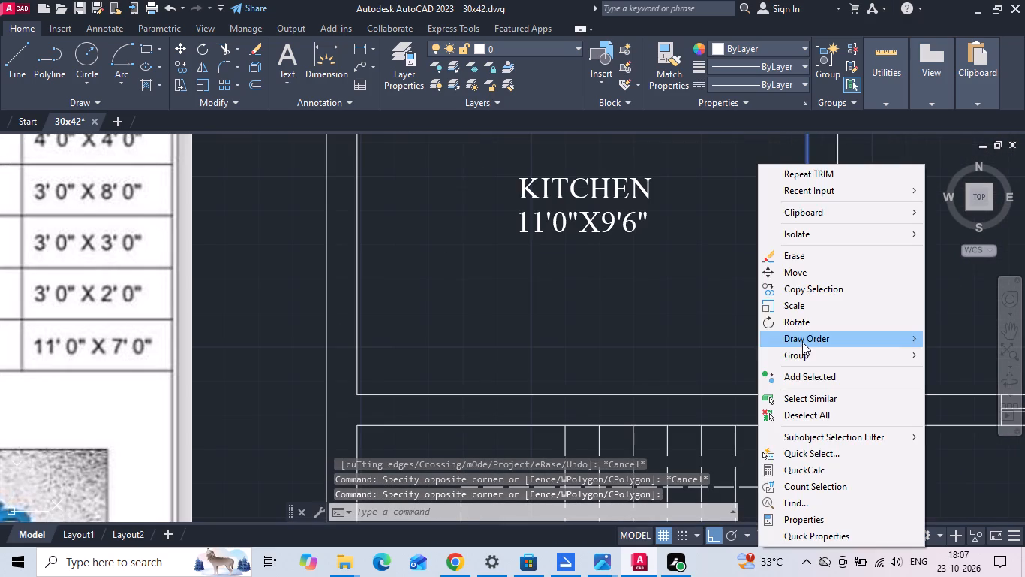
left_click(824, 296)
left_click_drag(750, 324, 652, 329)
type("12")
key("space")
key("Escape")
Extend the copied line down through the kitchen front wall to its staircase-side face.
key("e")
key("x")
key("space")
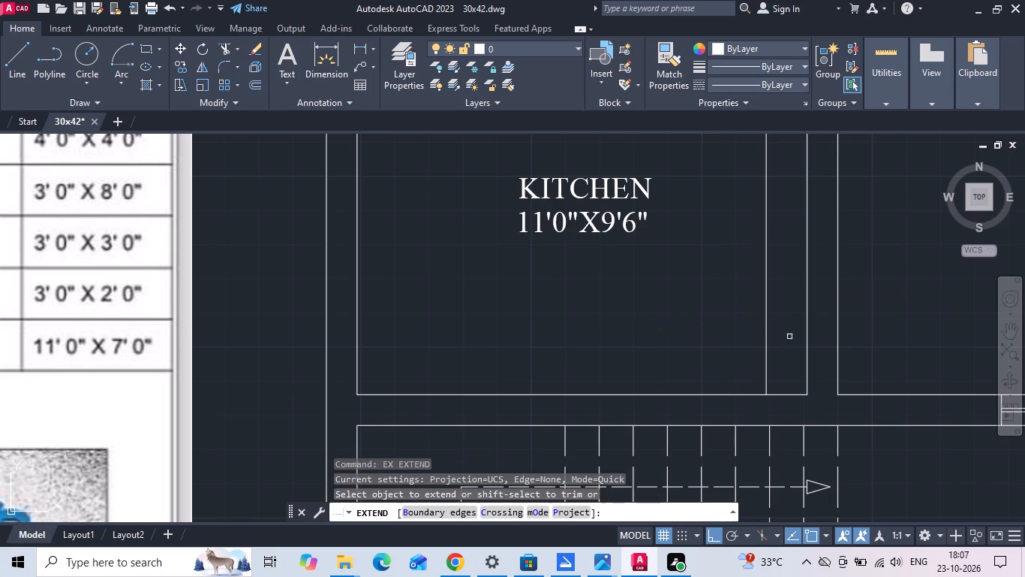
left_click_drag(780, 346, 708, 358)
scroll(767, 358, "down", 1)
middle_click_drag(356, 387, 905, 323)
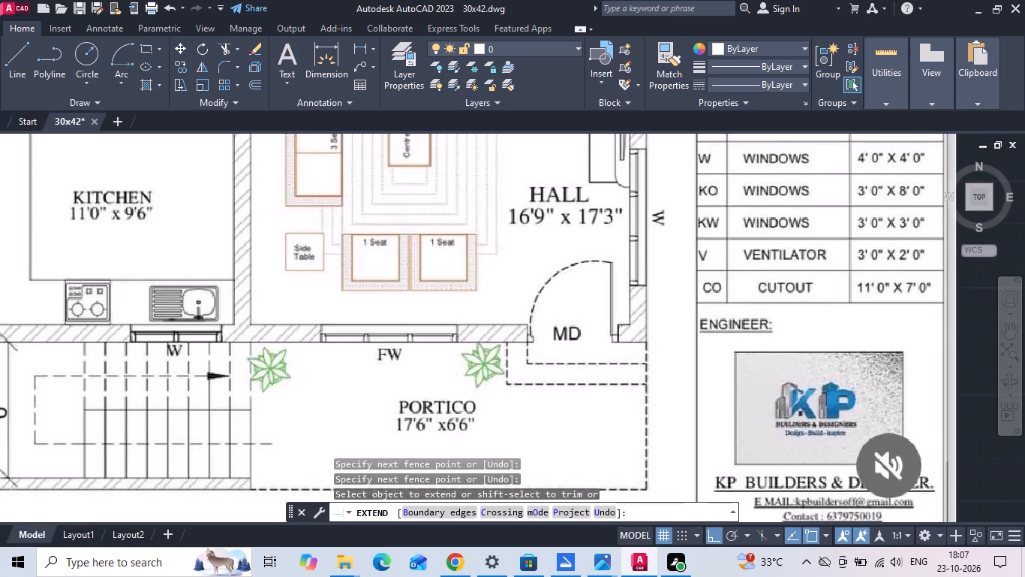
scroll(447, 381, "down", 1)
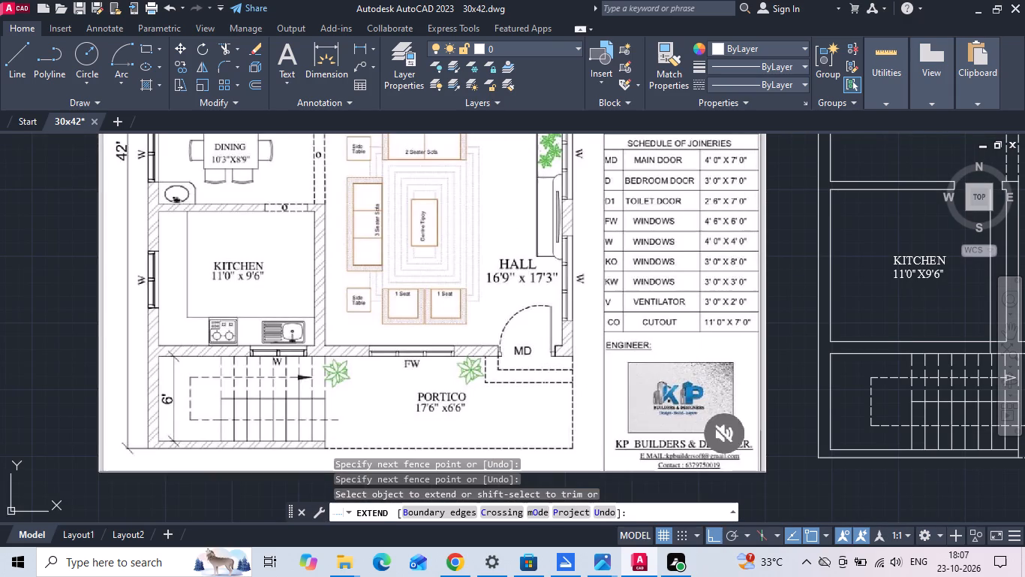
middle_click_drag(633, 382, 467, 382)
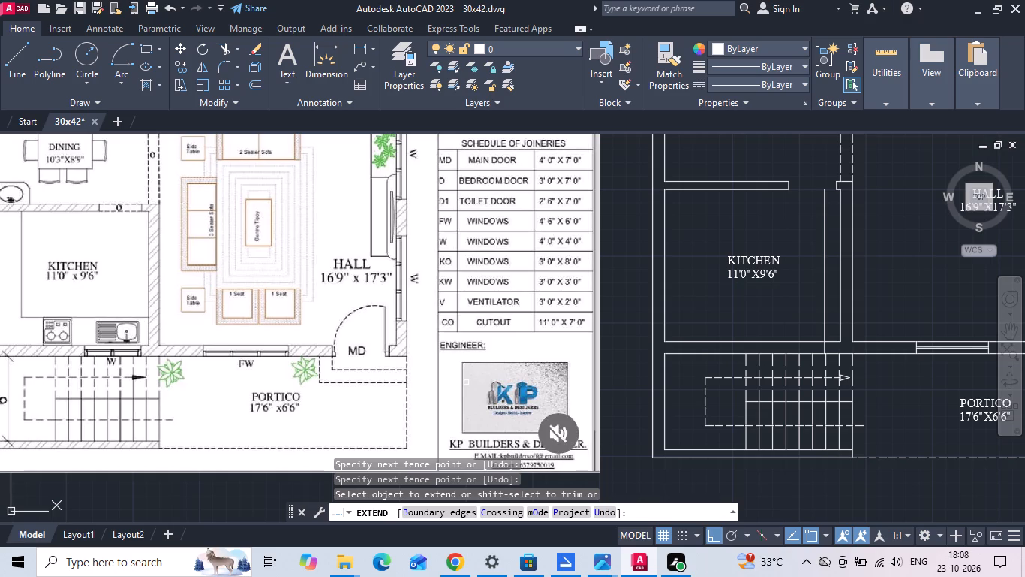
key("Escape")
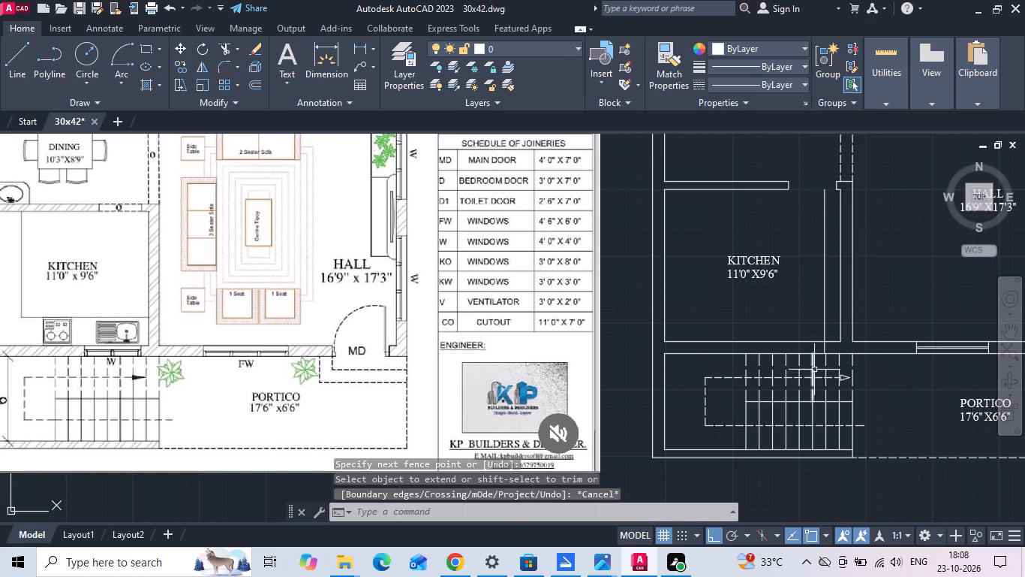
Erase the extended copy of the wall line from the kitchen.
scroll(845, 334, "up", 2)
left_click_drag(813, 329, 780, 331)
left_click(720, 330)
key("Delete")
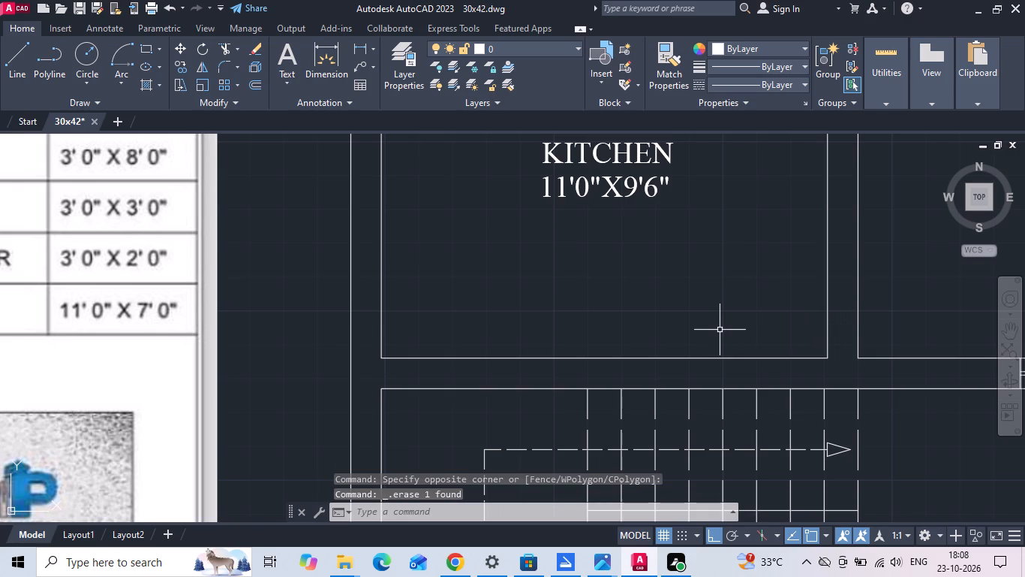
Draw a short horizontal helper line joining the last two stair tread lines before the arrowhead, just below the kitchen front wall.
scroll(719, 330, "down", 1)
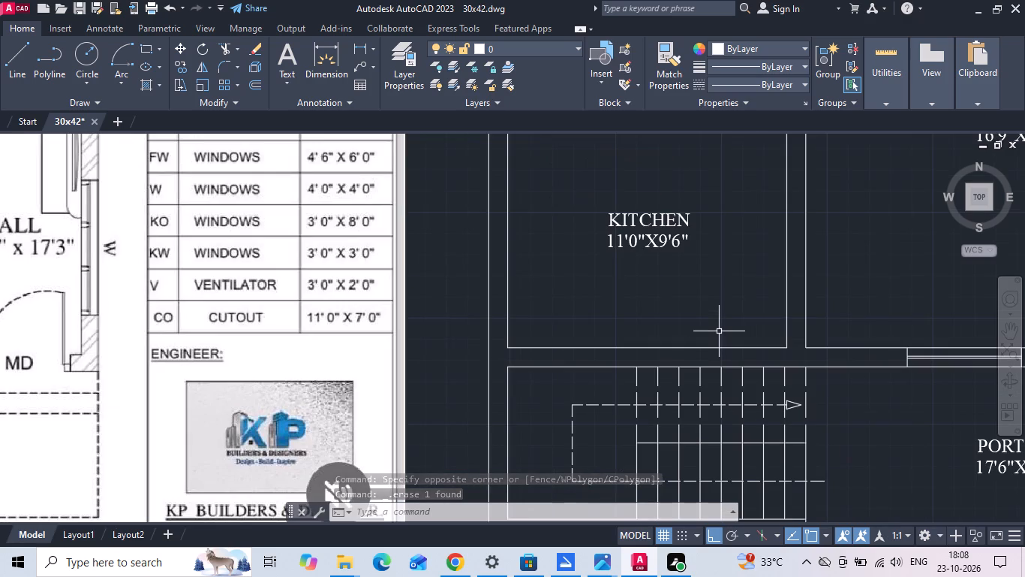
middle_click_drag(723, 333, 829, 317)
scroll(829, 317, "down", 1)
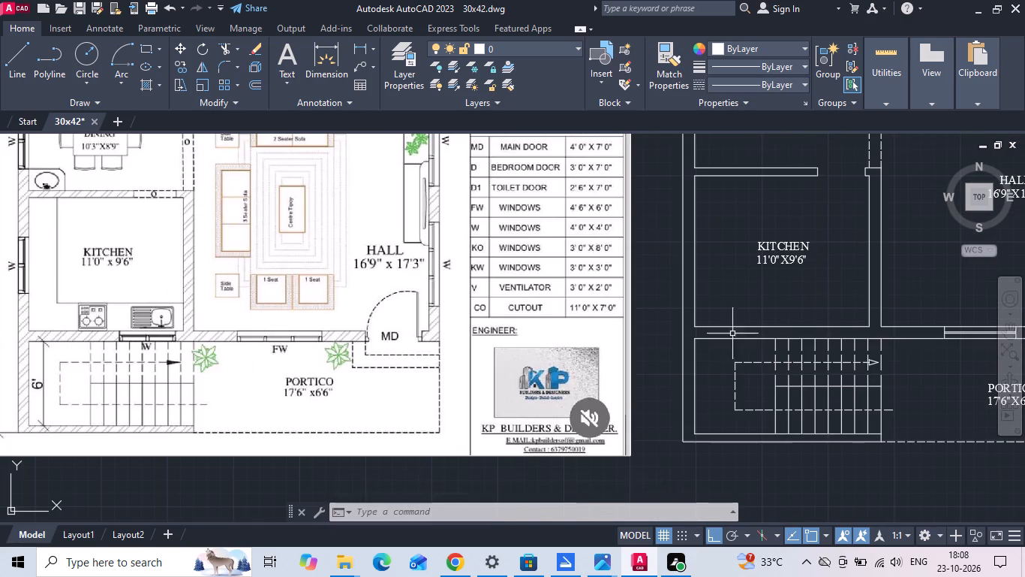
scroll(260, 333, "up", 1)
scroll(91, 358, "up", 1)
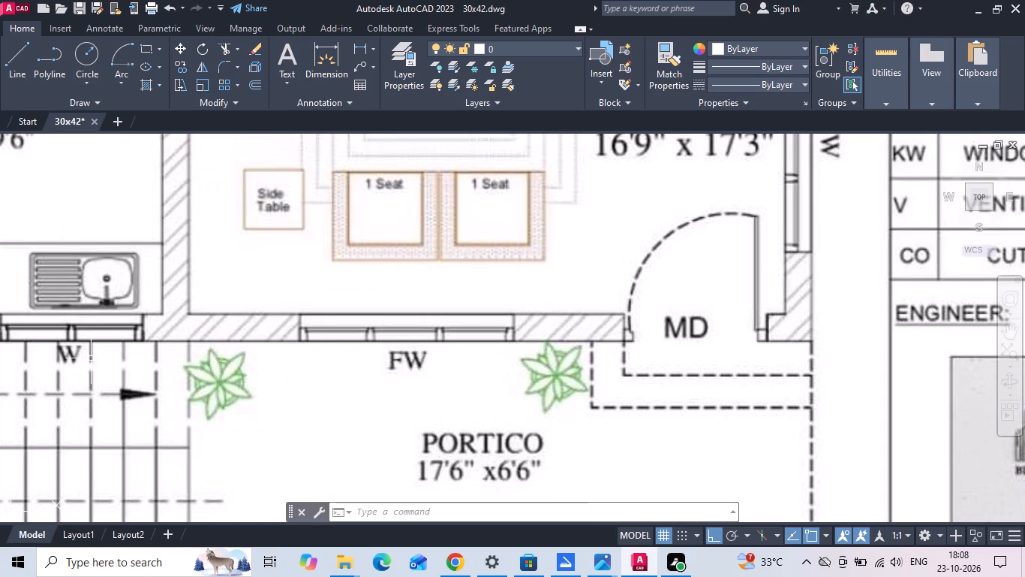
scroll(91, 358, "down", 3)
scroll(622, 355, "up", 2)
scroll(367, 355, "up", 1)
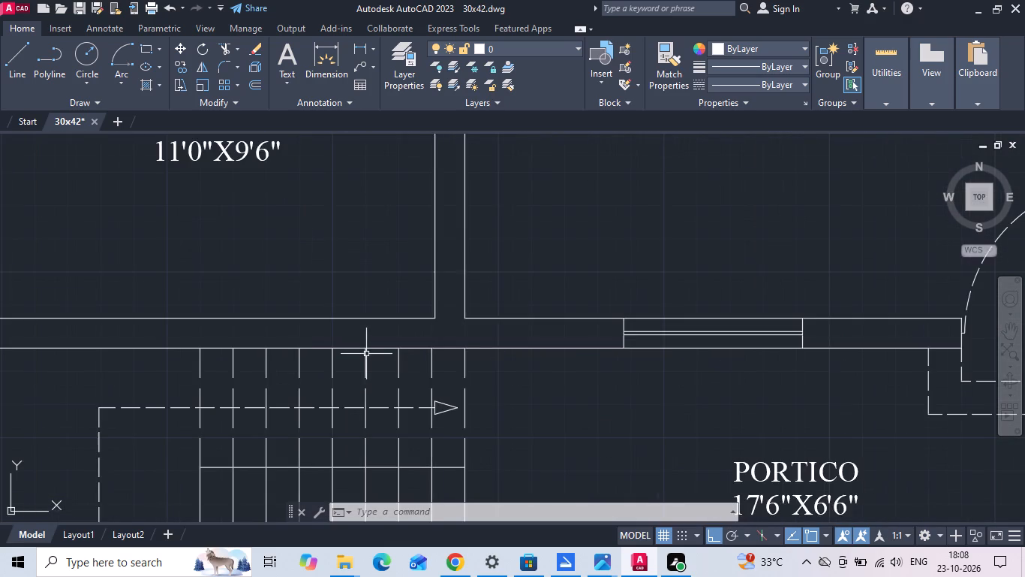
scroll(366, 354, "up", 1)
middle_click_drag(366, 353, 386, 374)
type("L")
key("space")
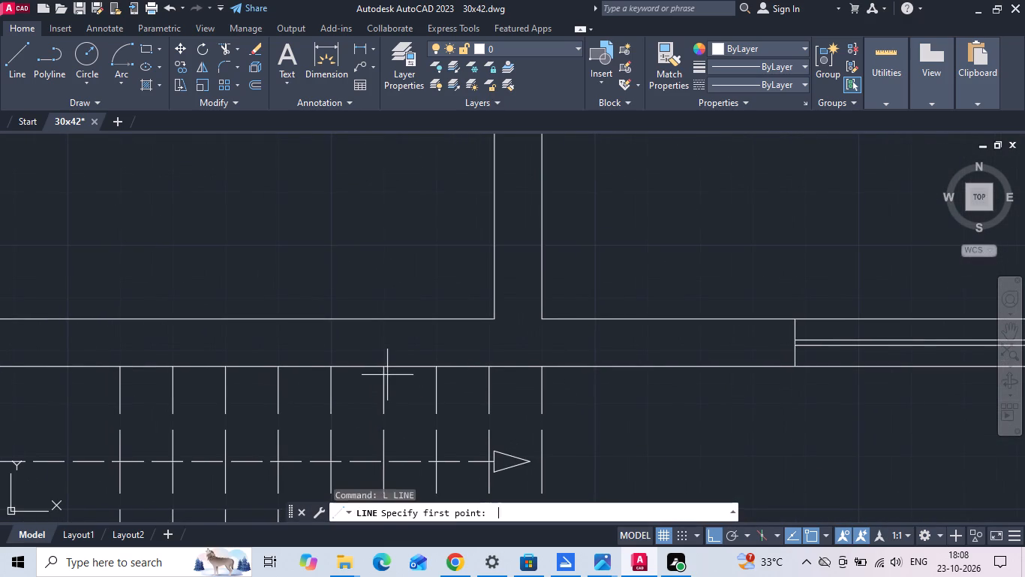
scroll(463, 382, "up", 1)
scroll(430, 389, "down", 1)
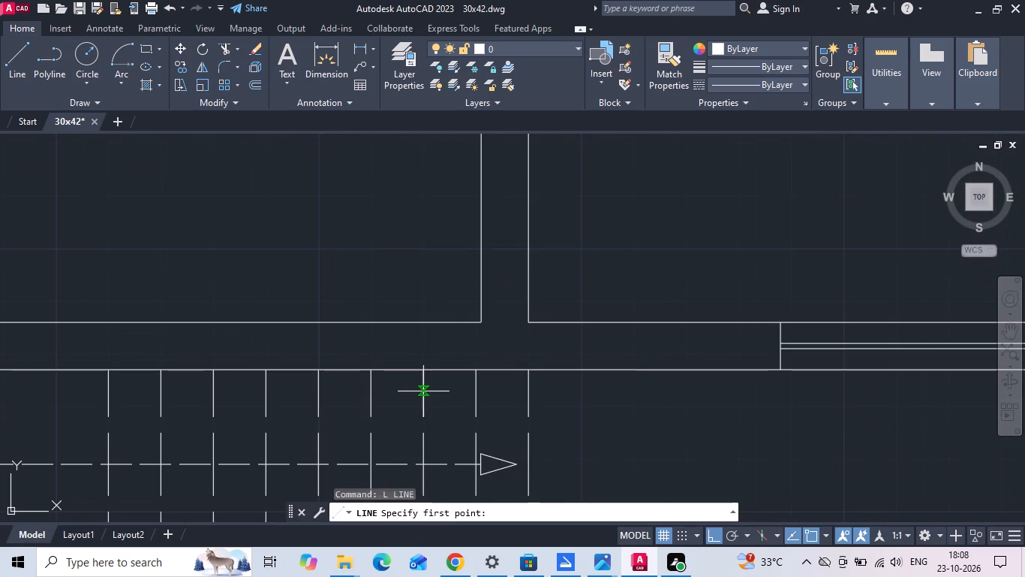
left_click(423, 391)
left_click(478, 393)
key("Escape")
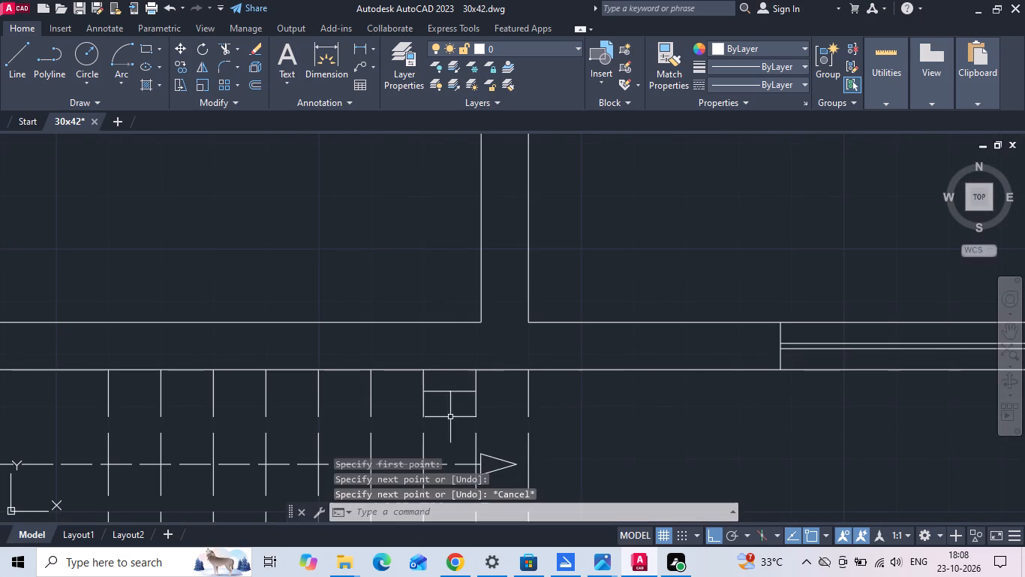
Draw a vertical line from the helper line's midpoint up through the kitchen front wall as a window jamb.
type("L")
key("space")
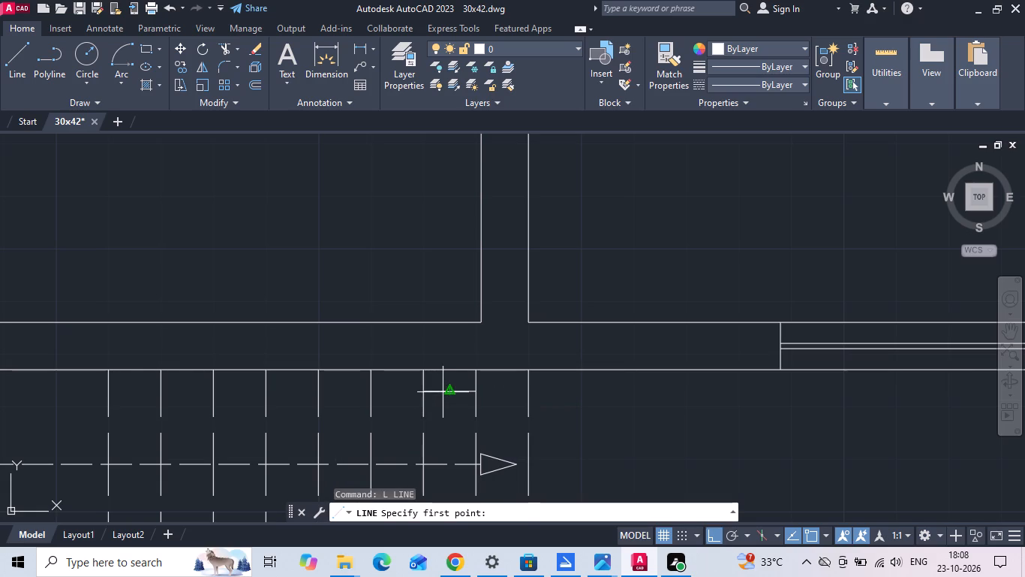
left_click_drag(443, 392, 444, 383)
left_click(445, 289)
key("Escape")
Trim away the helper line and the jamb's ends beyond both faces of the kitchen front wall.
key("t")
key("r")
key("space")
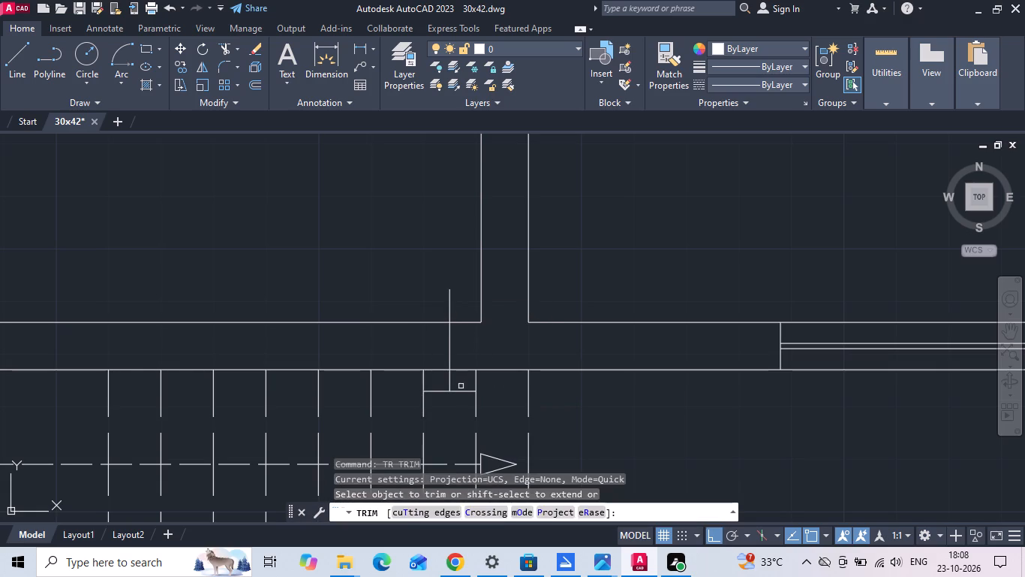
left_click(461, 386)
left_click(437, 391)
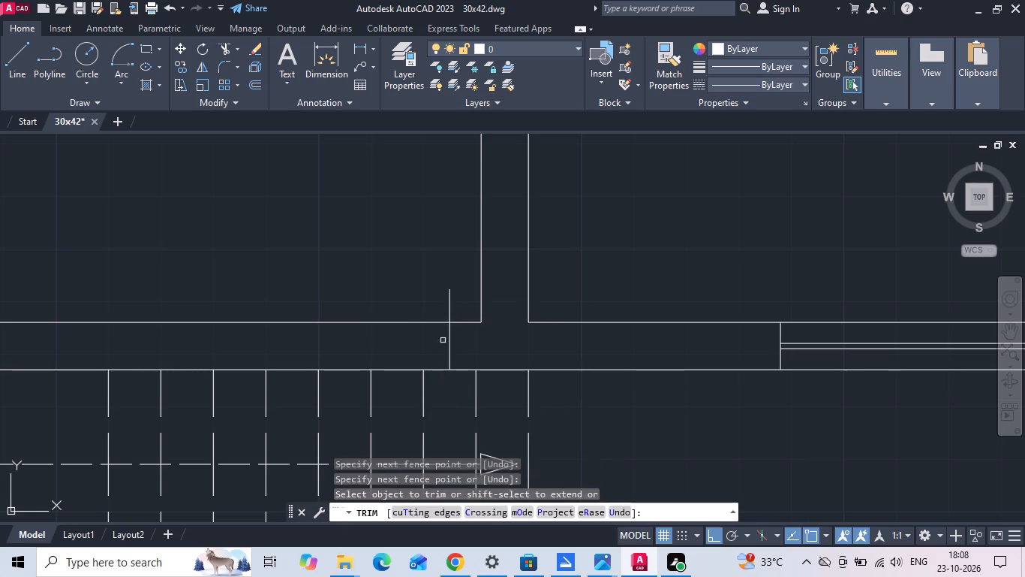
left_click(449, 307)
key("Escape")
Copy the window jamb 3' to the left along the kitchen front wall.
left_click(457, 353)
left_click(400, 338)
right_click(400, 338)
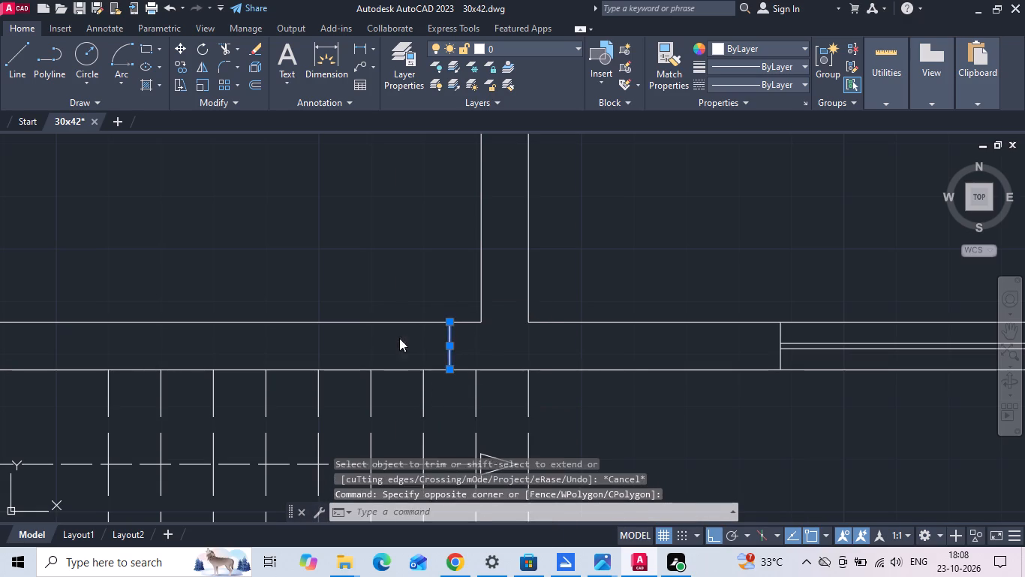
left_click(434, 292)
left_click_drag(350, 308, 265, 304)
type("3'")
key("Return")
key("Escape")
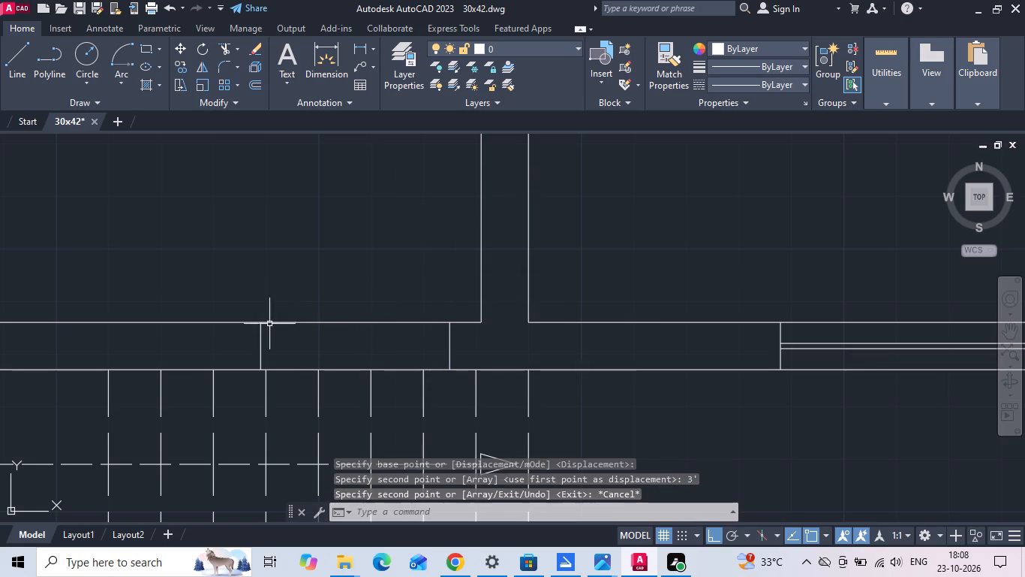
Copy the hall front window's two glass lines into the kitchen front window, starting at its left jamb.
left_click(875, 353)
left_click(867, 338)
right_click(866, 337)
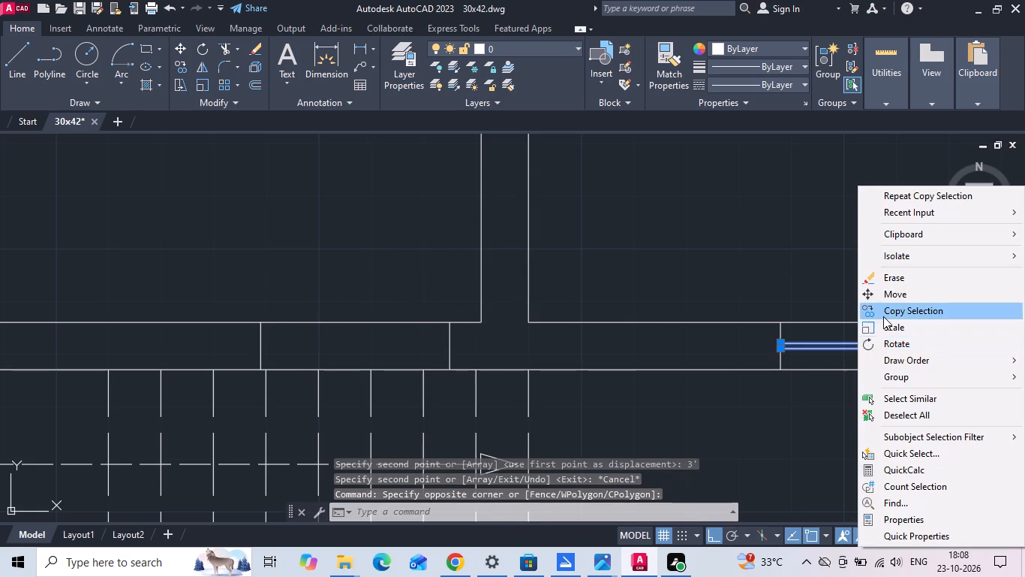
left_click(883, 316)
left_click(781, 324)
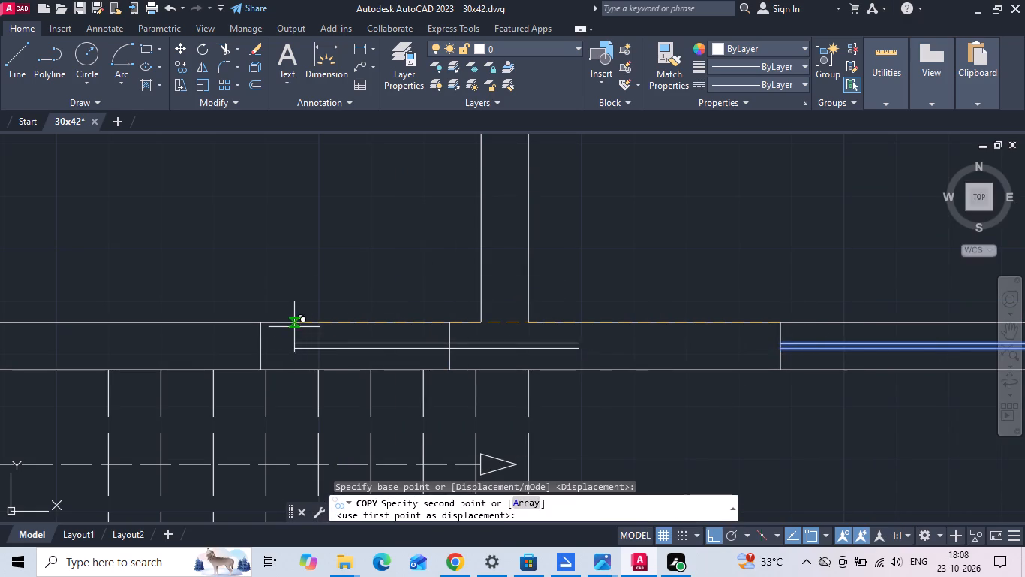
left_click(260, 324)
key("Escape")
Trim the copied glass lines past the right jamb of the kitchen front window.
key("t")
key("r")
key("space")
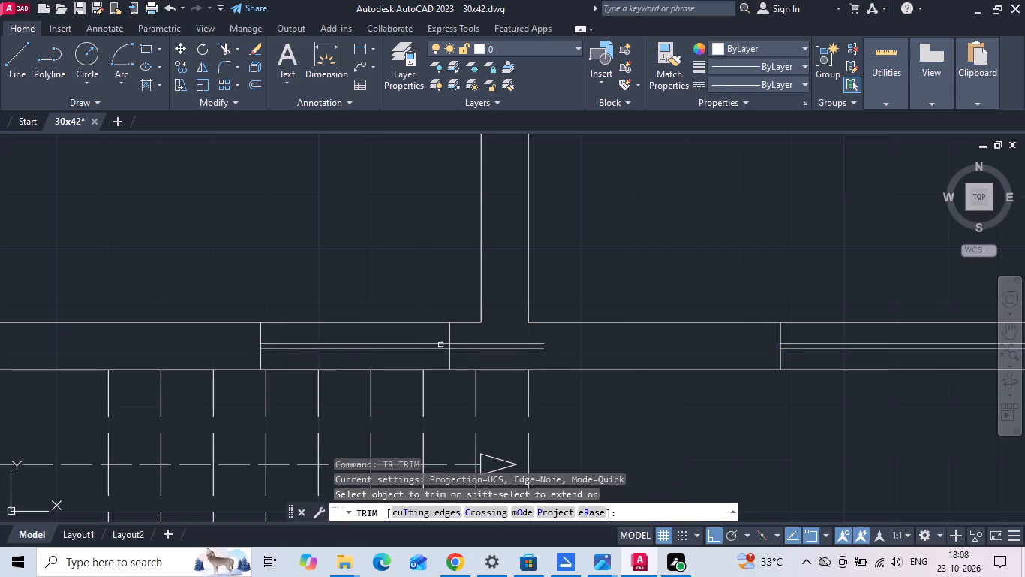
left_click(467, 343)
left_click(473, 350)
key("Escape")
Draw a horizontal line from the midpoint of the kitchen's left inner wall line out through the outer wall.
scroll(665, 359, "down", 1)
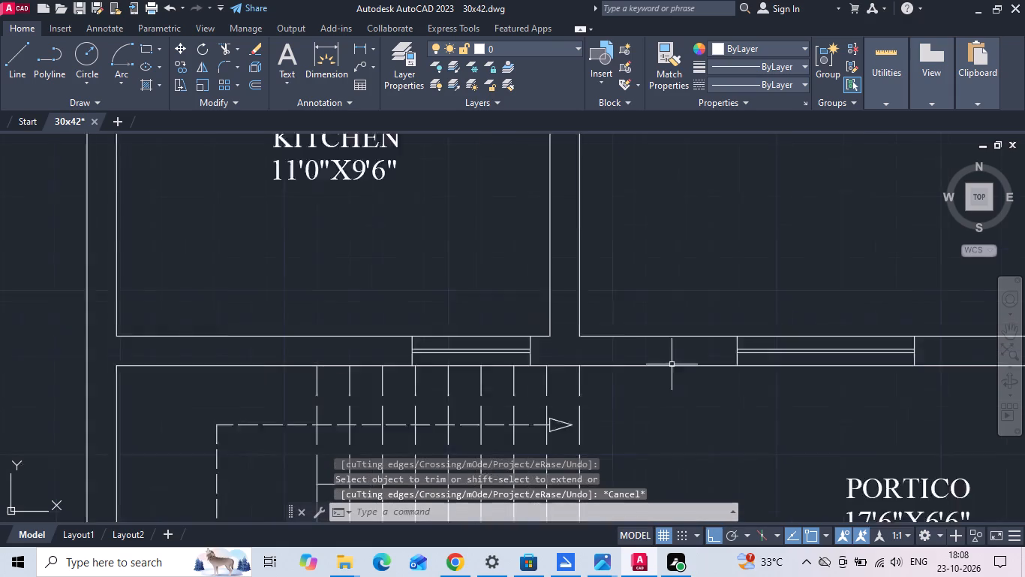
scroll(673, 365, "down", 3)
scroll(142, 320, "up", 1)
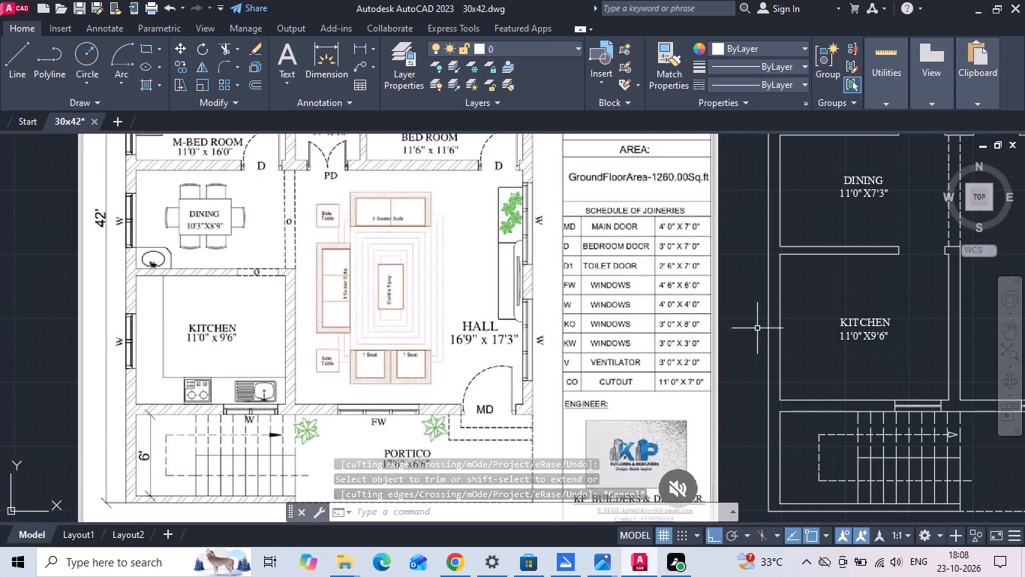
middle_click_drag(755, 325, 569, 316)
key("l")
key("space")
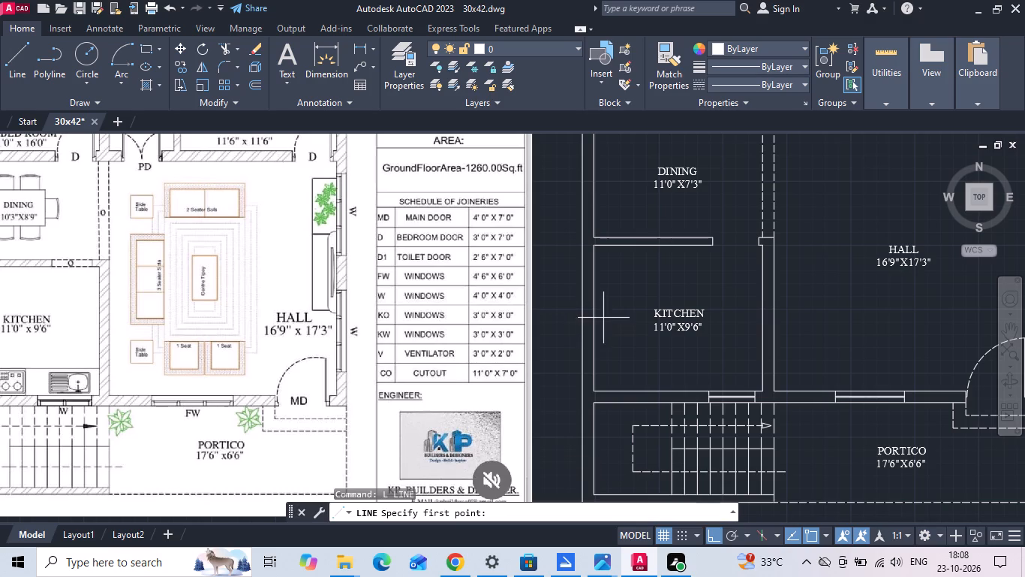
left_click(594, 321)
scroll(587, 319, "up", 1)
left_click(559, 317)
key("Escape")
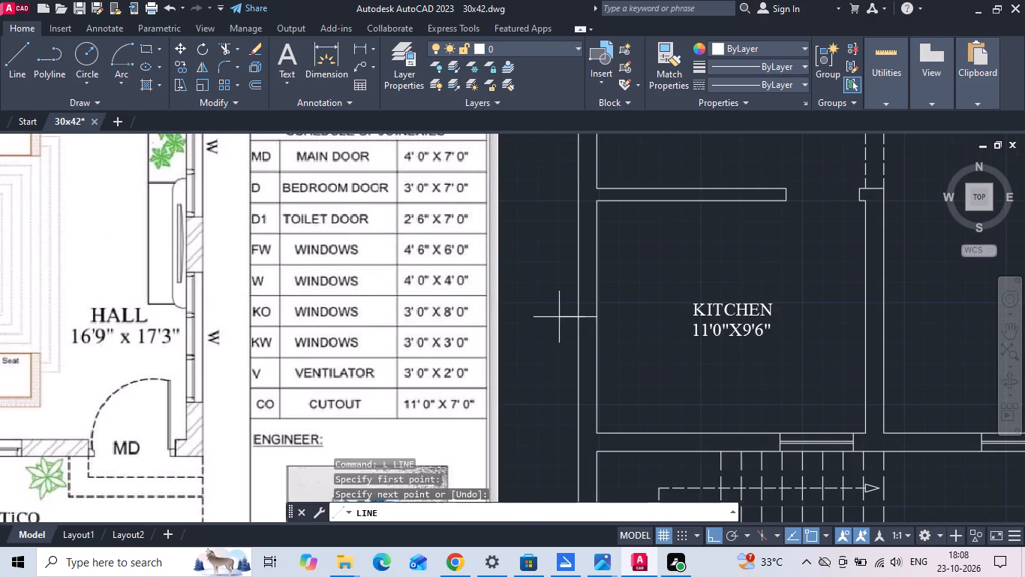
Offset the horizontal line 1'6" to both sides to form the jambs of the kitchen side window.
type("O")
key("space")
key("1")
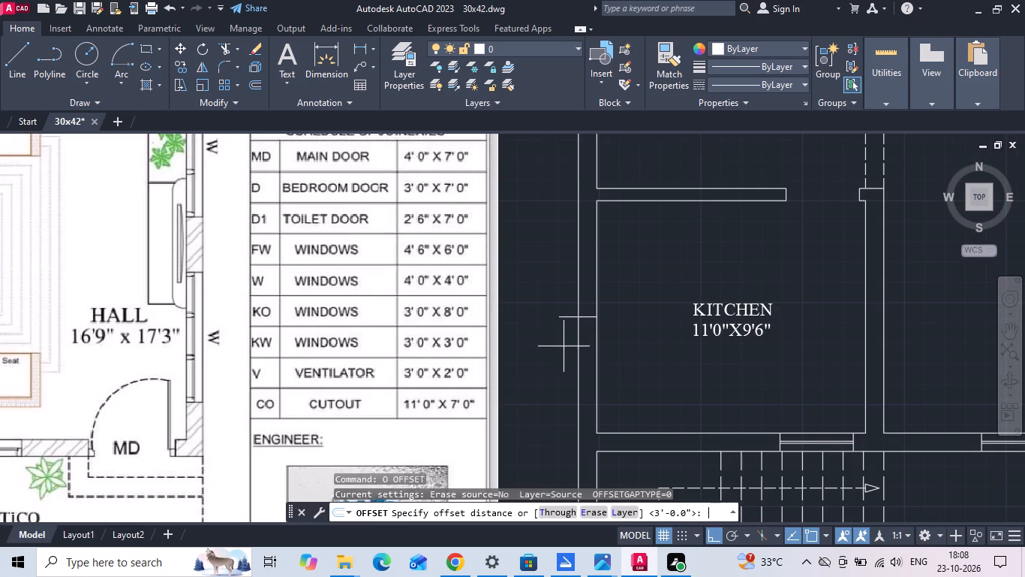
type("'6")
key("space")
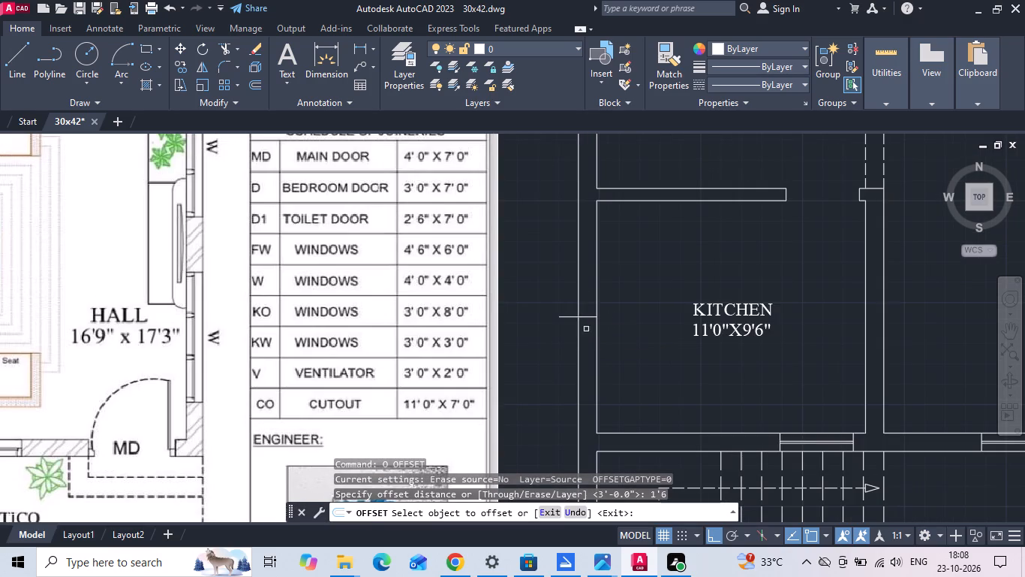
left_click_drag(588, 319, 588, 311)
left_click(588, 271)
left_click_drag(591, 318, 587, 337)
left_click(580, 352)
key("Escape")
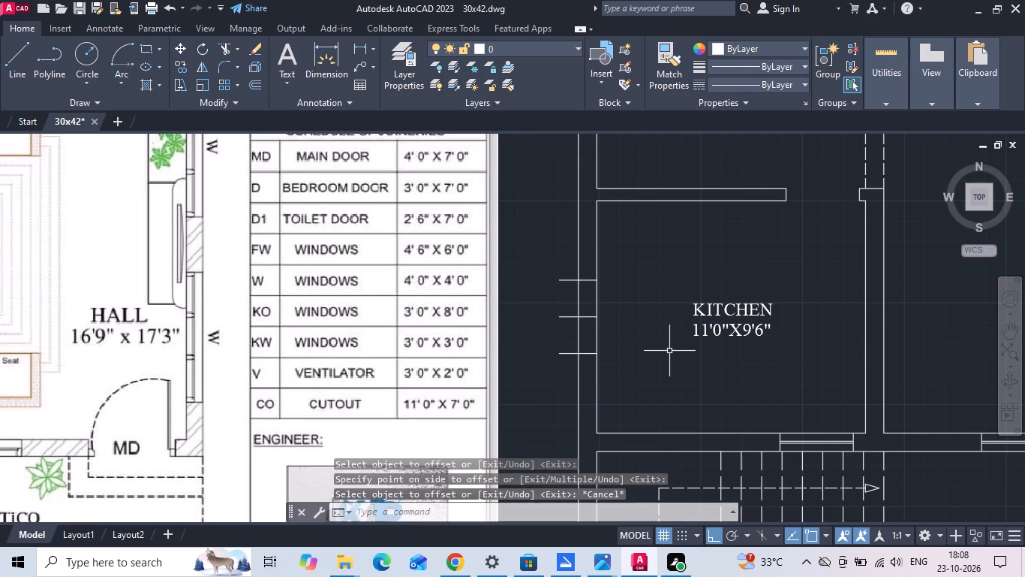
Trim the jamb ends outside the kitchen's left outer wall and remove the centre line between them.
key("t")
key("r")
key("space")
left_click_drag(569, 367, 551, 264)
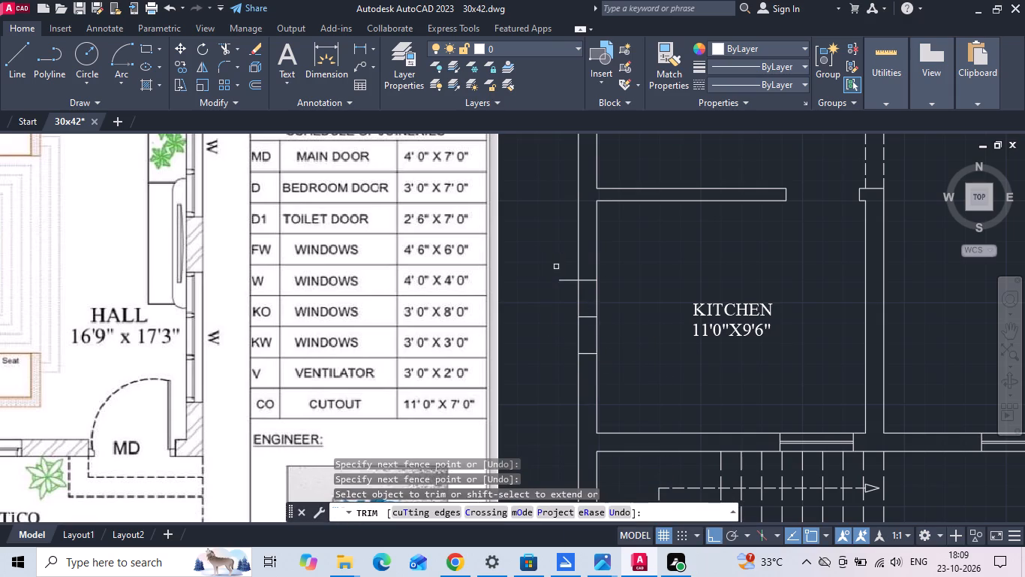
left_click(558, 282)
left_click(564, 277)
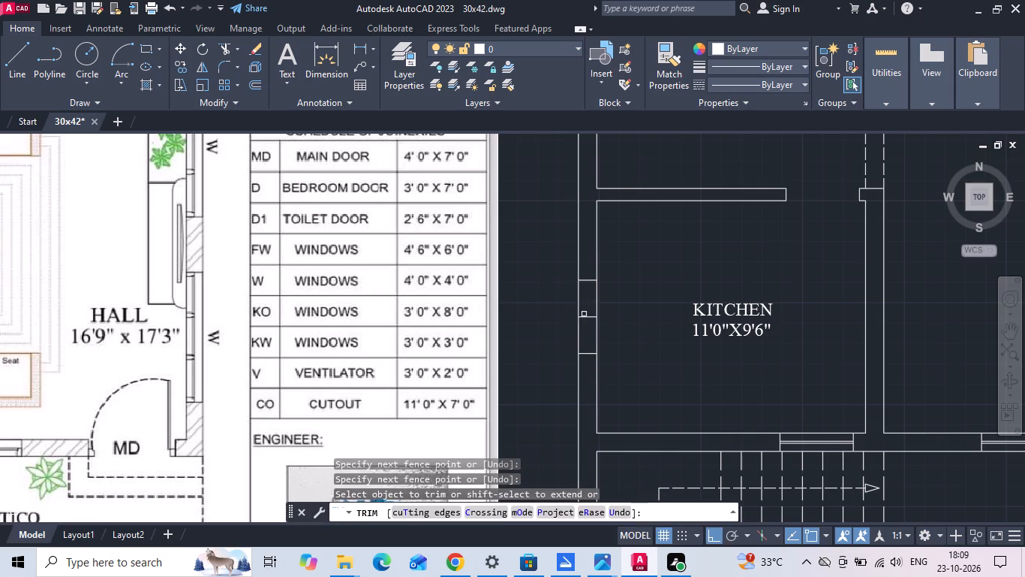
left_click(584, 314)
left_click(588, 328)
key("Escape")
Copy the kitchen's left inner wall line 4" and 5" into the wall thickness as window glass lines.
left_click(595, 318)
right_click(595, 317)
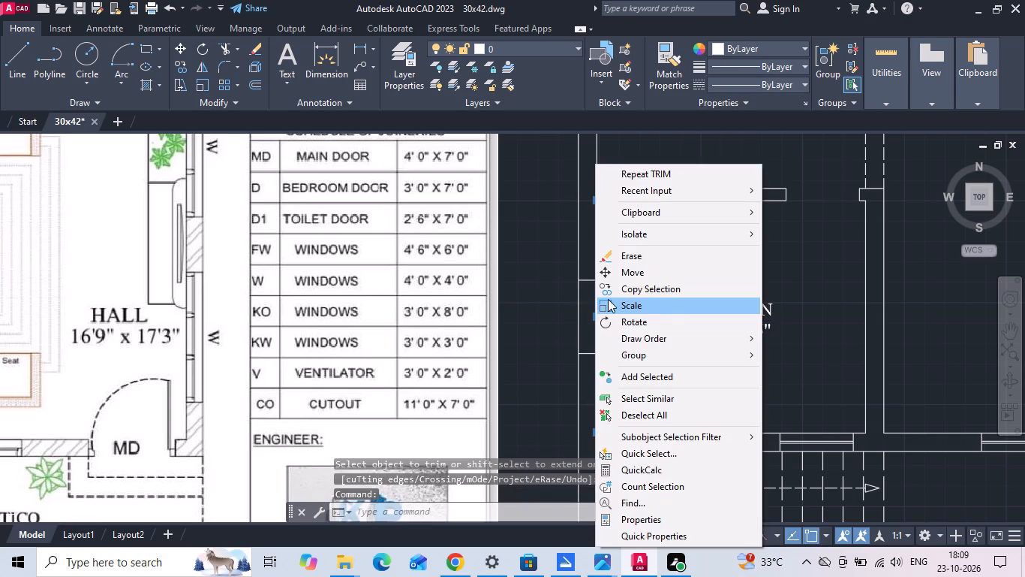
left_click(615, 292)
scroll(621, 295, "up", 2)
left_click_drag(714, 288, 701, 288)
type("4 5")
key("space")
key("Escape")
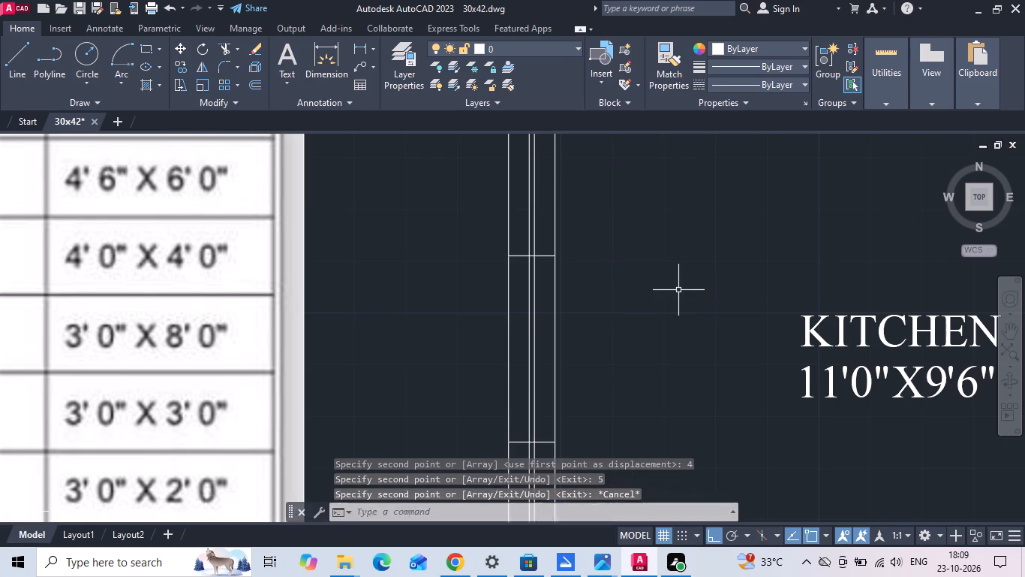
Trim the glass lines above and below the jambs of the kitchen side window.
type("TR")
key("space")
left_click_drag(537, 234, 525, 219)
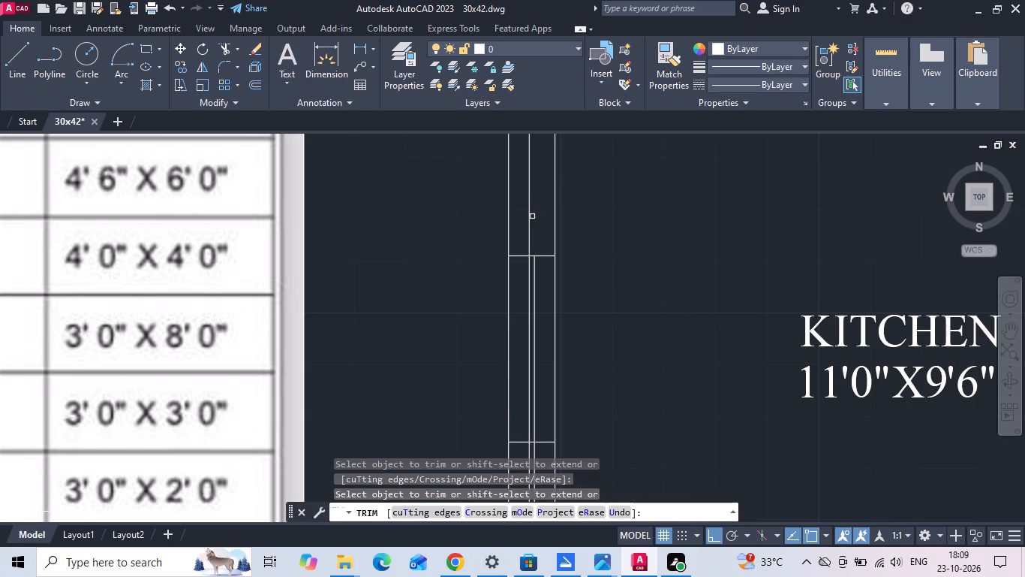
left_click(531, 218)
scroll(531, 222, "down", 2)
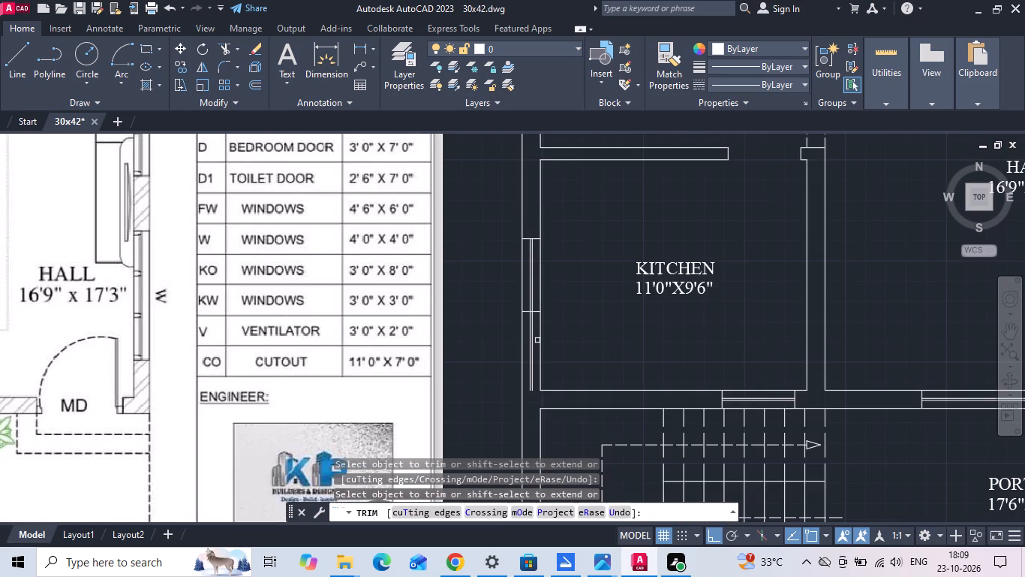
left_click(531, 346)
left_click(532, 338)
scroll(533, 368, "down", 2)
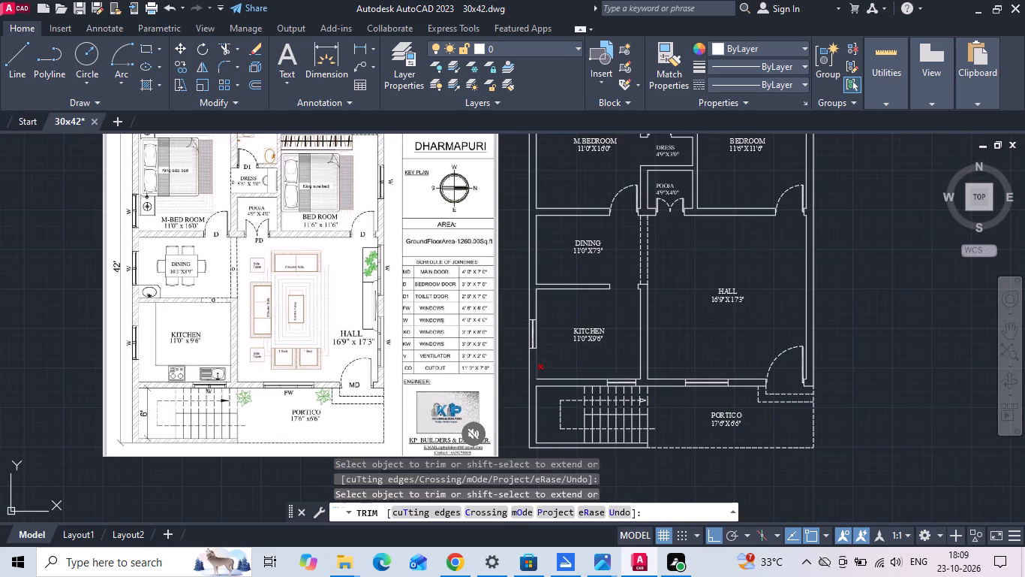
key("Escape")
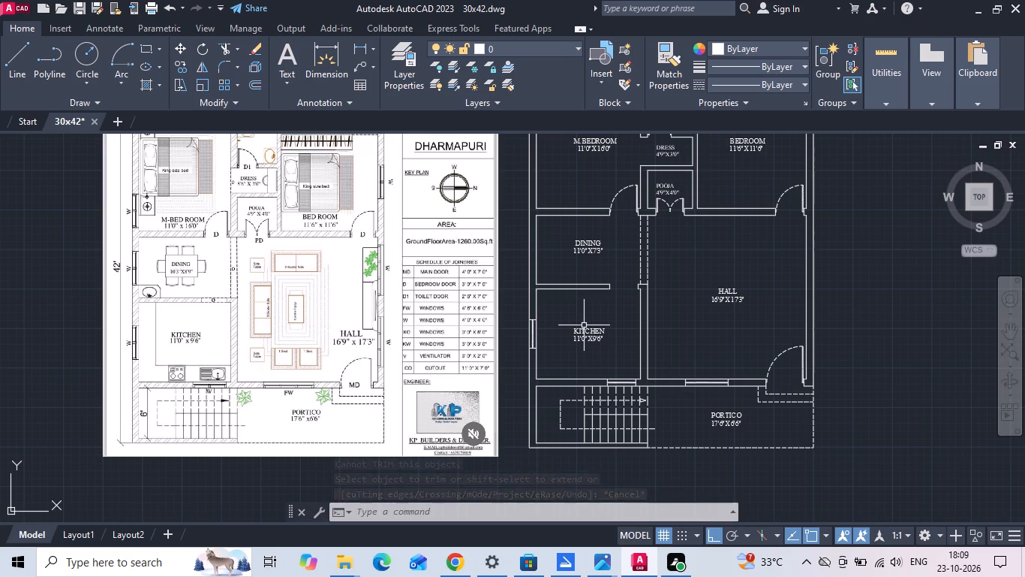
Draw a vertical line from the midpoint of the 4'9"X8'0" toilet's top inner wall line up through the outer wall.
scroll(432, 339, "up", 2)
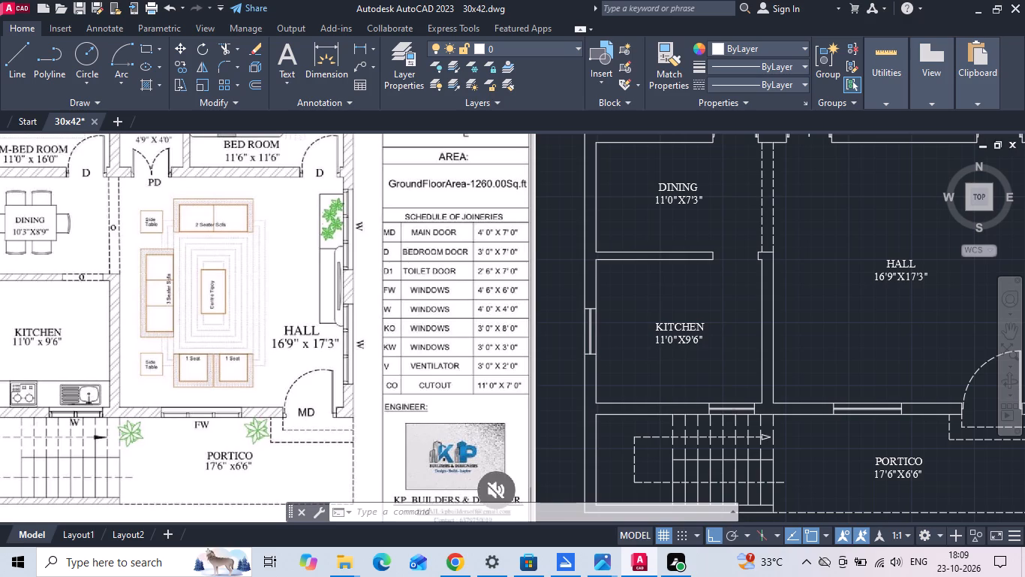
scroll(457, 442, "down", 2)
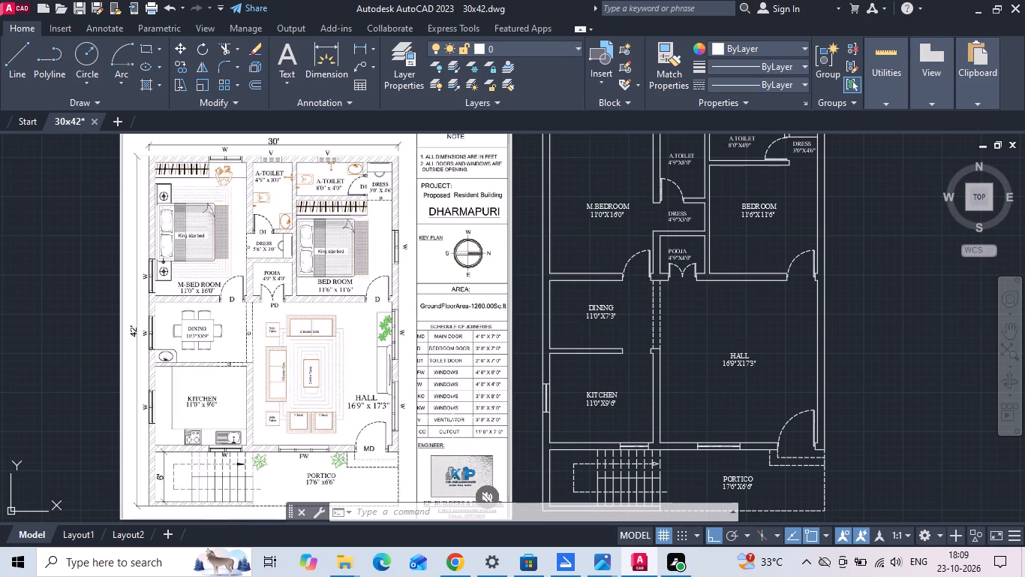
middle_click_drag(585, 261, 539, 374)
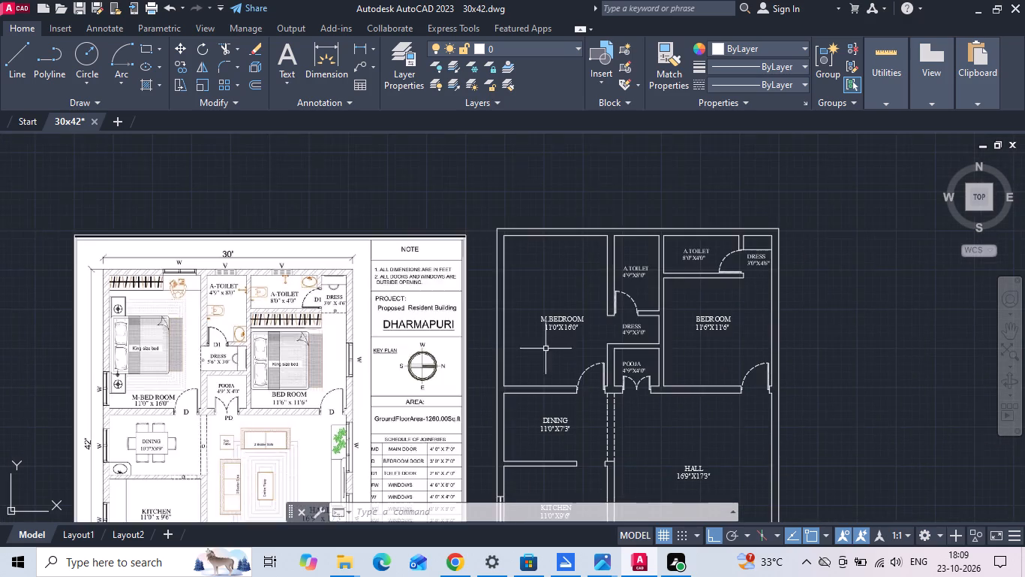
scroll(617, 226, "up", 2)
type("L")
key("space")
scroll(693, 273, "up", 1)
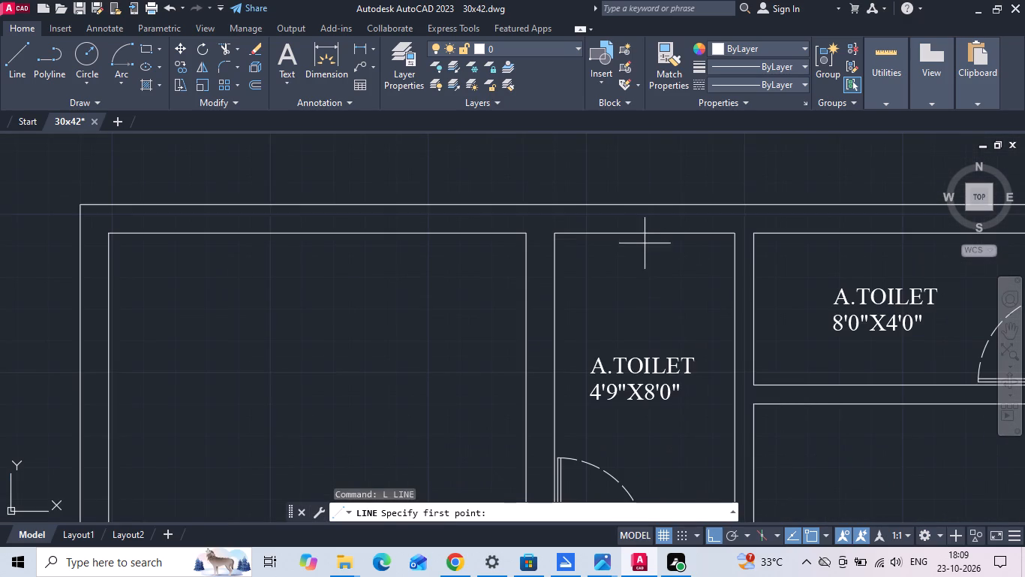
left_click(646, 235)
left_click(658, 168)
key("Escape")
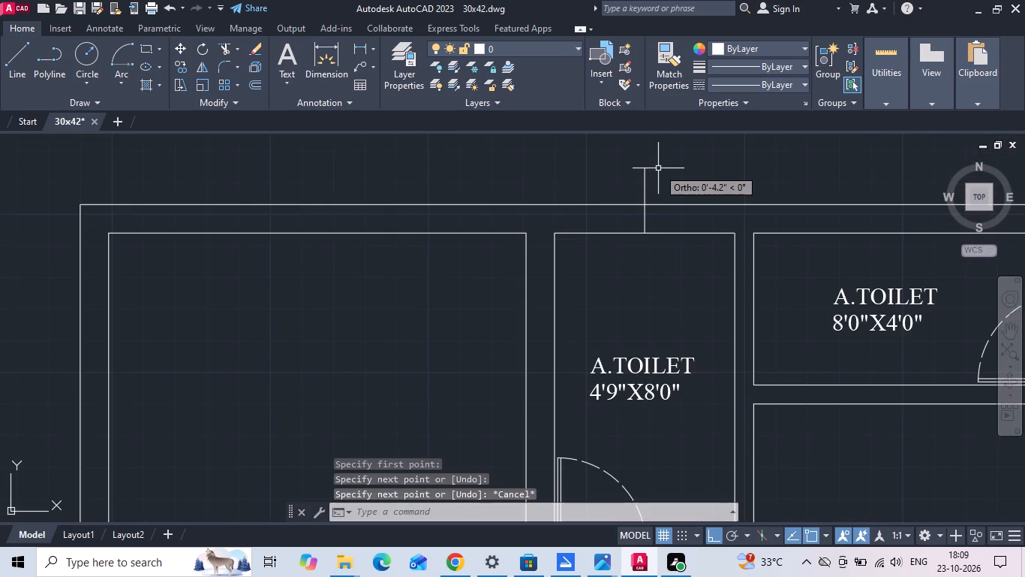
Offset the vertical line 1'6" to both sides to form the toilet ventilator's jambs.
middle_click_drag(657, 174, 535, 224)
scroll(540, 216, "up", 1)
key("Escape")
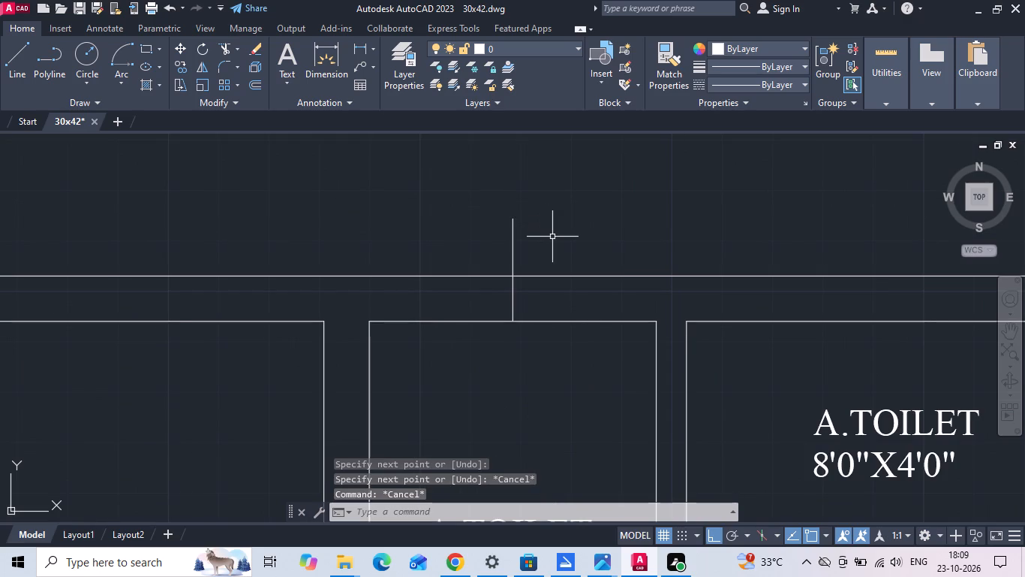
type("O 1'6")
key("space")
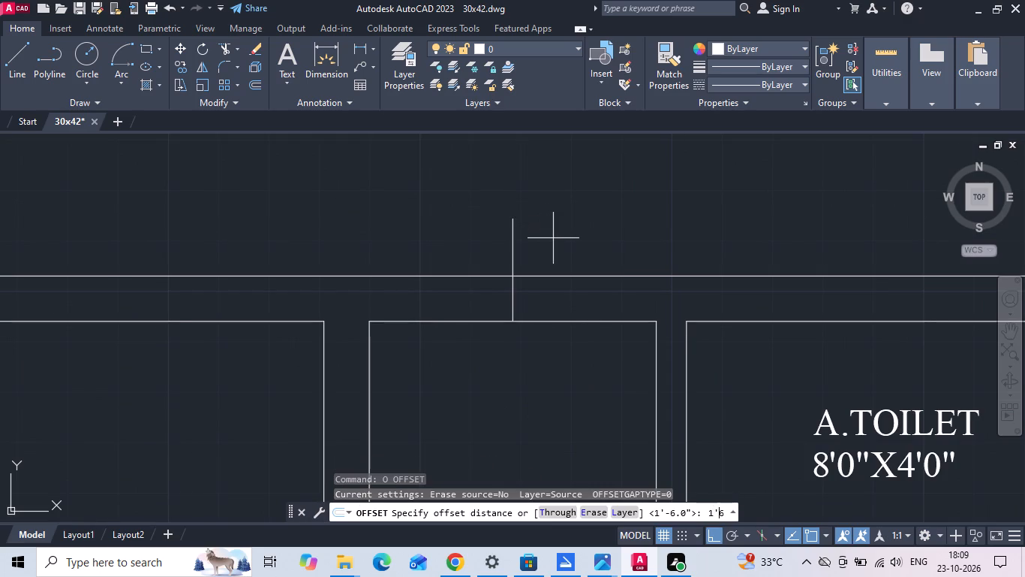
left_click(512, 285)
left_click(454, 296)
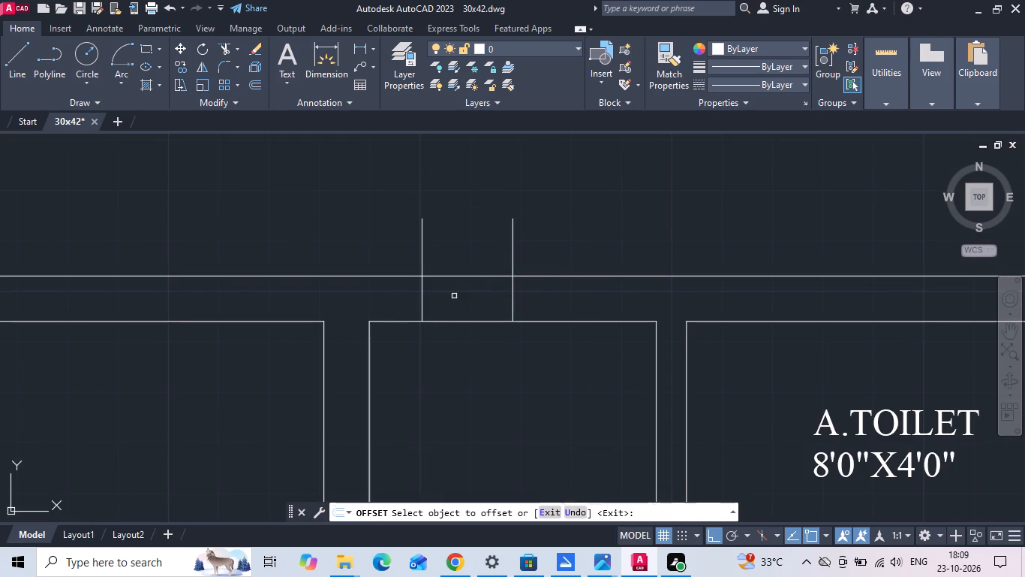
left_click_drag(514, 288, 521, 288)
left_click(583, 275)
key("Escape")
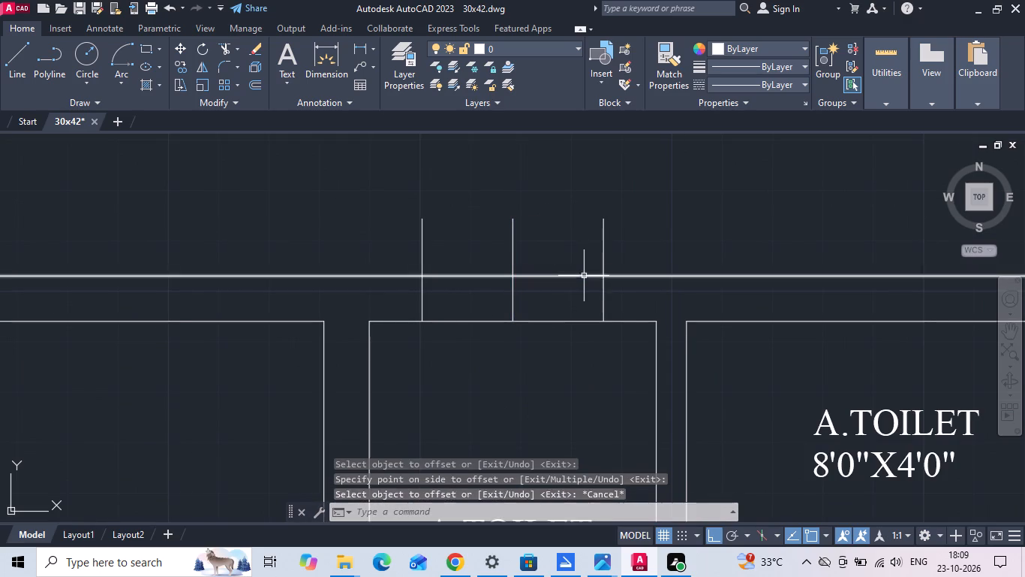
Trim the ventilator jamb ends above the outer wall and remove the centre line between them.
key("t")
key("r")
key("space")
left_click_drag(397, 246, 639, 246)
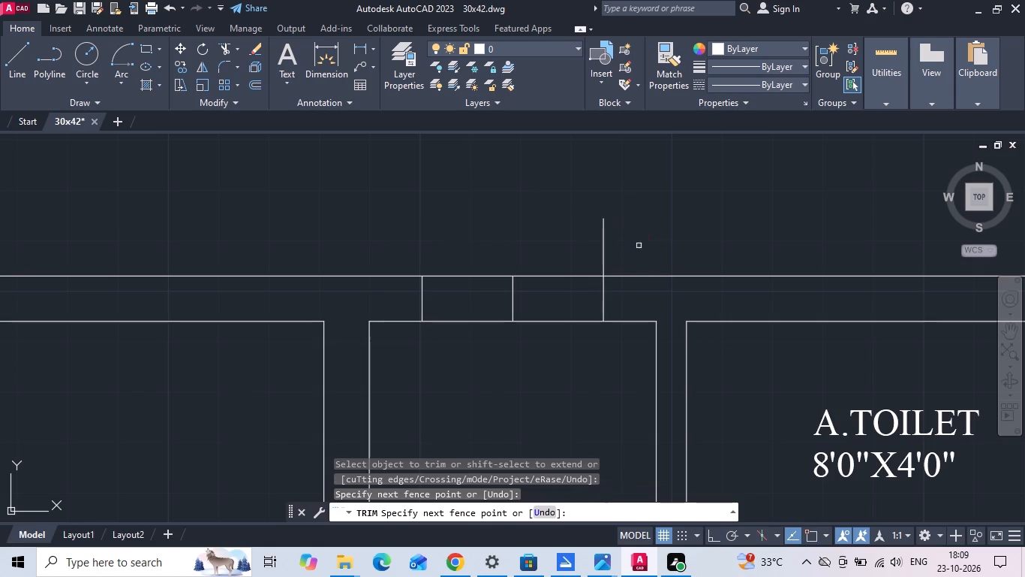
left_click(600, 249)
left_click(614, 238)
left_click_drag(541, 298, 465, 308)
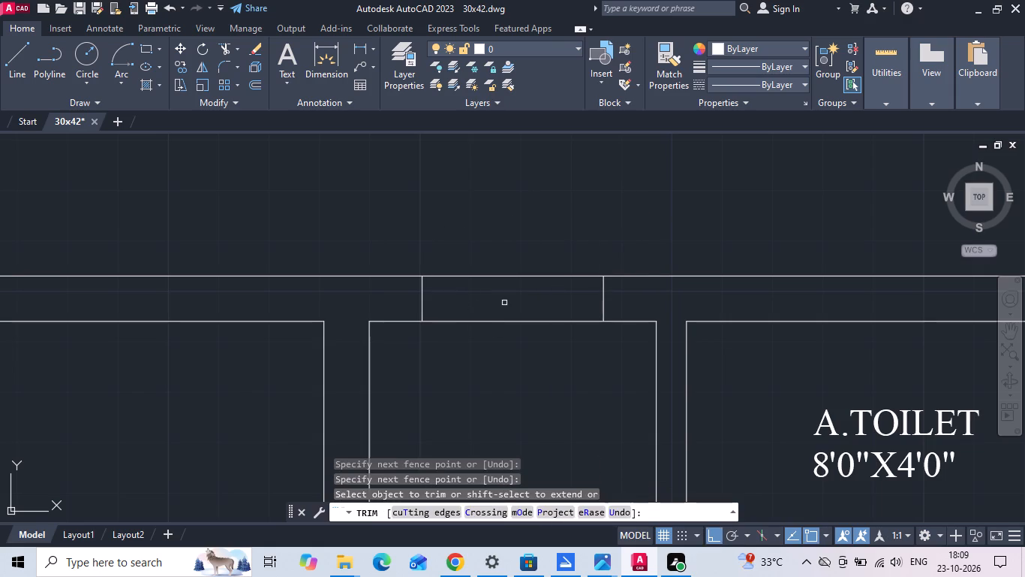
key("Escape")
Copy the 4'9"X8'0" toilet's top inner wall line upward by 4" and 5" to form the ventilator's middle lines.
left_click_drag(506, 304, 491, 342)
left_click(491, 342)
right_click(488, 341)
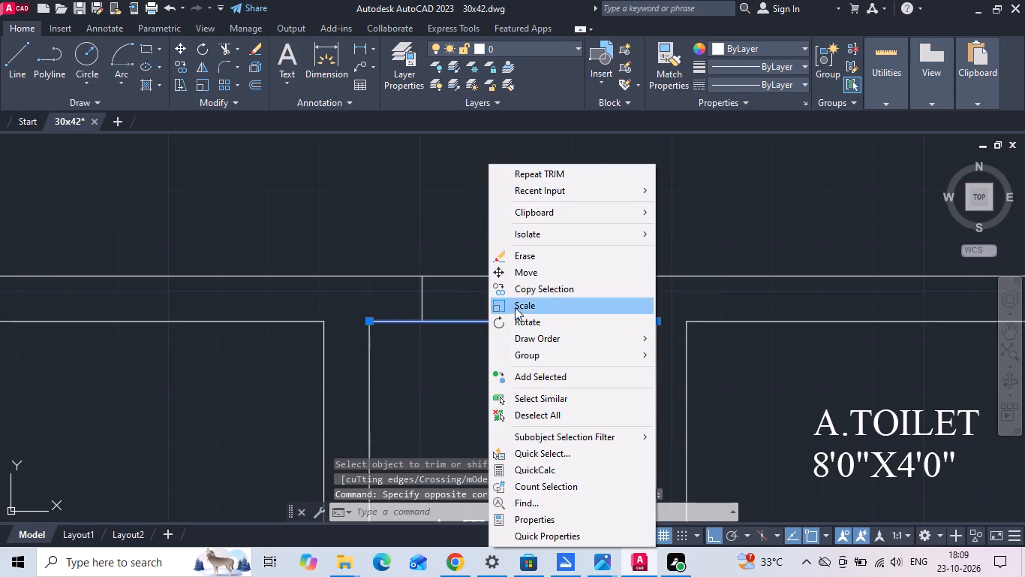
left_click(529, 295)
left_click_drag(531, 394, 533, 382)
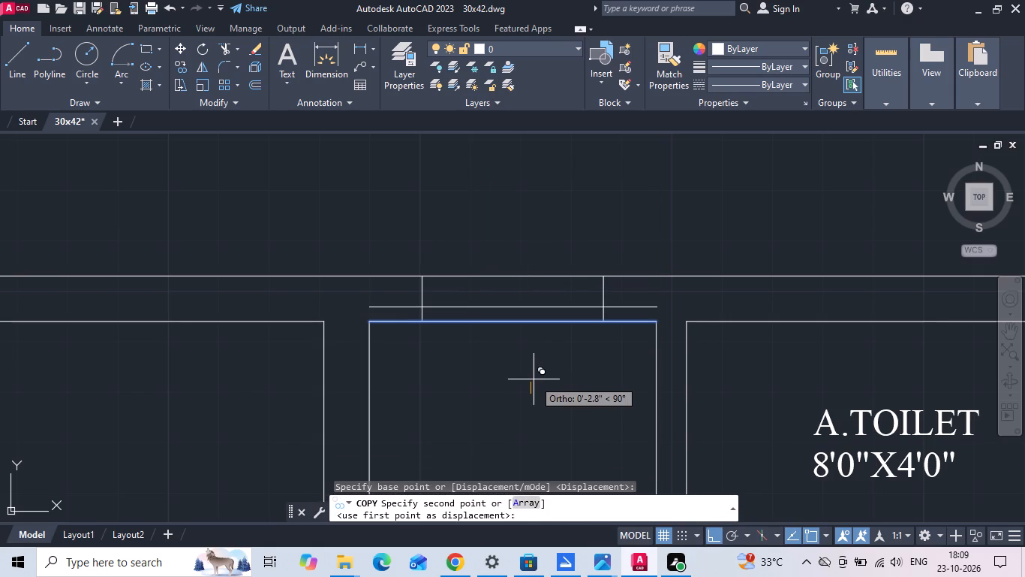
type("4 5")
key("space")
key("Escape")
Trim the two copied lines where they extend beyond the ventilator's jambs on both sides.
key("t")
key("r")
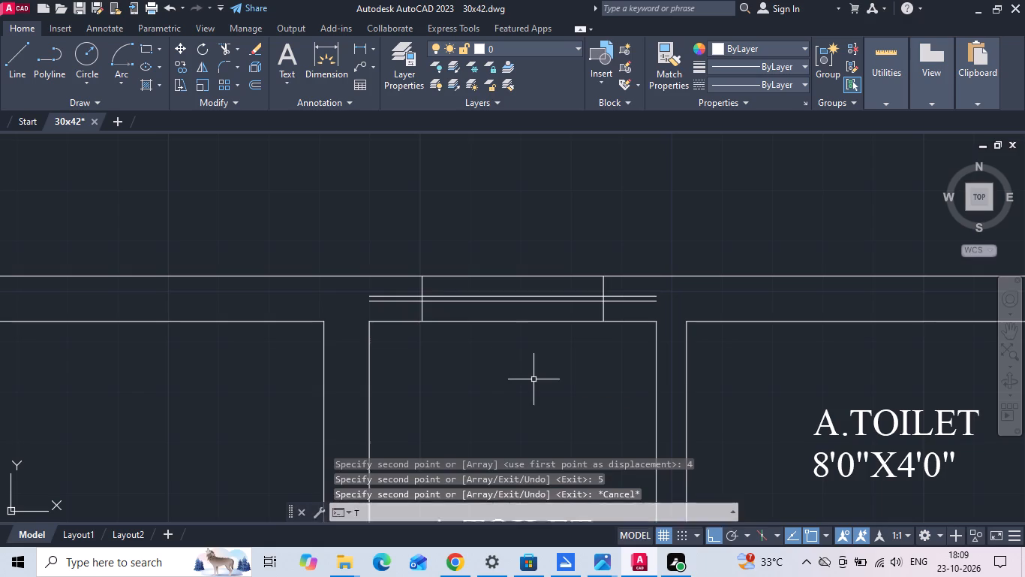
key("space")
left_click(411, 297)
left_click(401, 306)
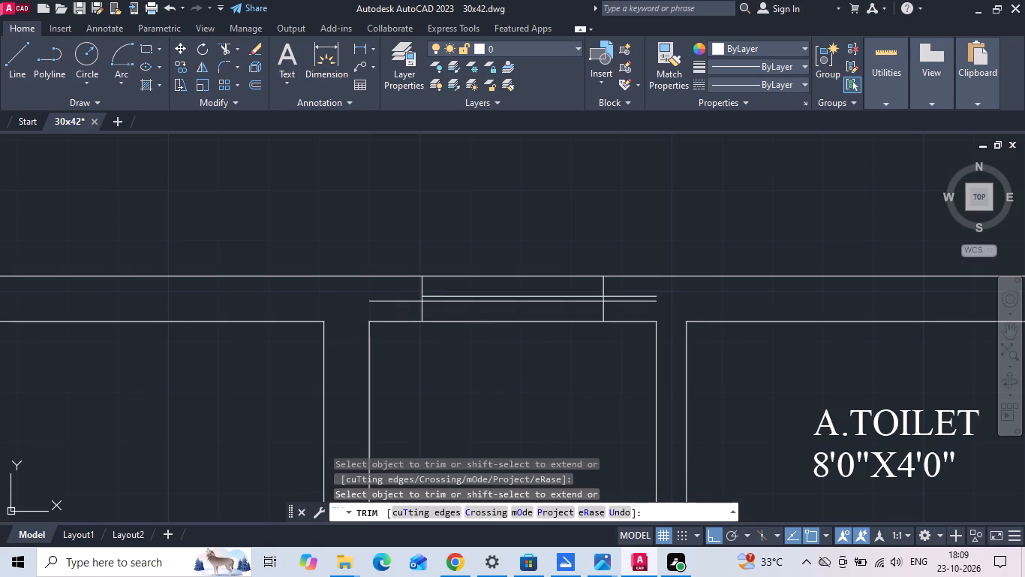
left_click(405, 295)
left_click(611, 295)
left_click(617, 299)
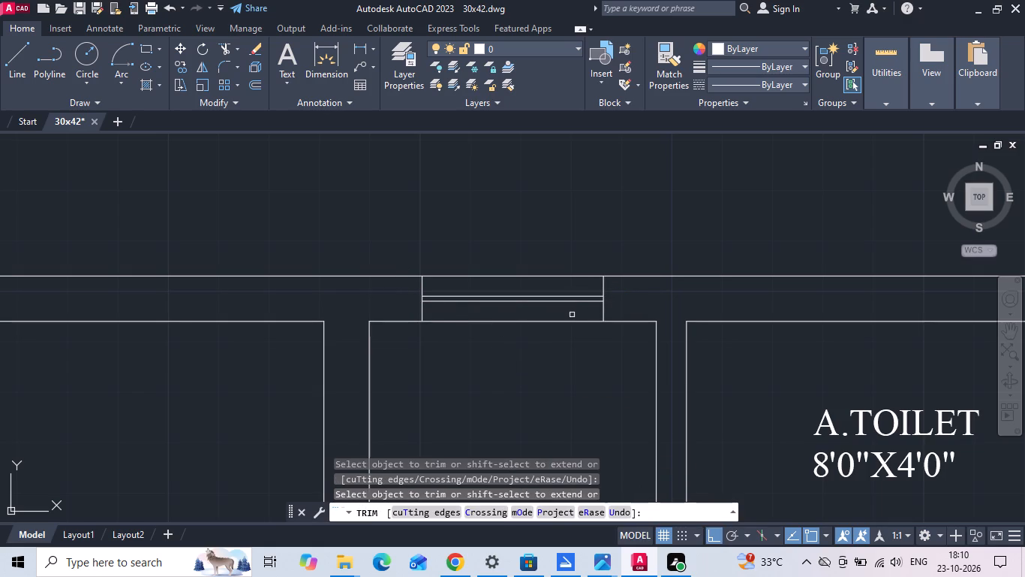
key("Escape")
Change the linetype of the ventilator's two middle lines to the dashed ACAD linetype.
left_click_drag(571, 315, 567, 307)
left_click(558, 287)
left_click(737, 85)
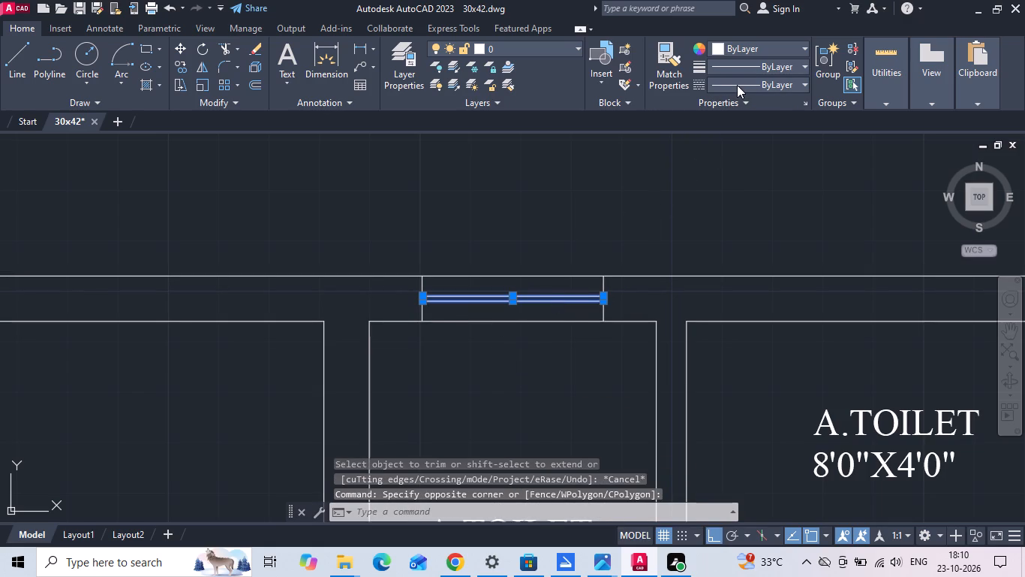
left_click(738, 134)
key("Escape")
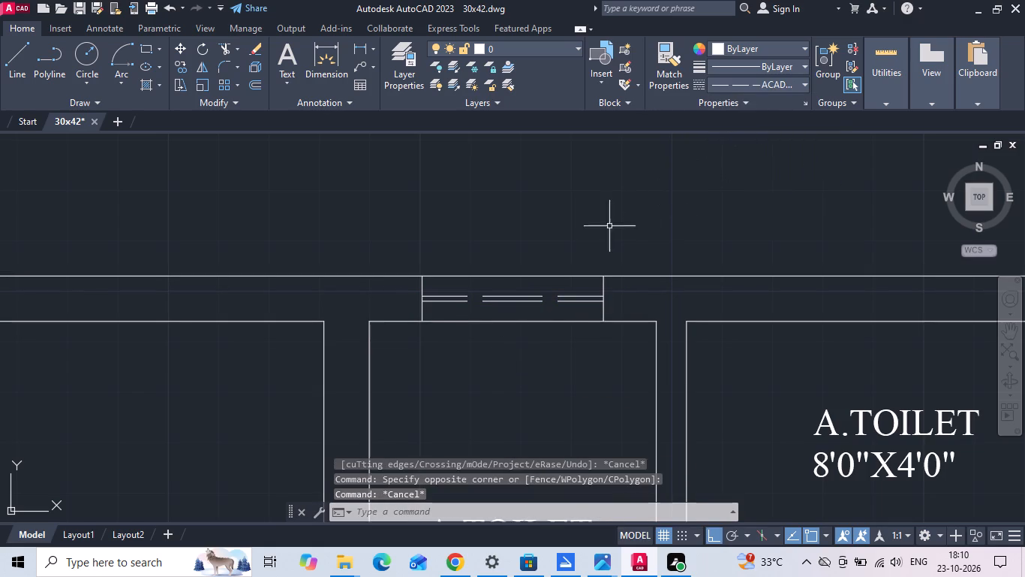
Save the drawing.
key("ctrl+s")
key("ctrl+s")
Draw a vertical line from the midpoint of the 8'0"X4'0" toilet's top inner wall line up past the outer wall.
scroll(468, 300, "down", 1)
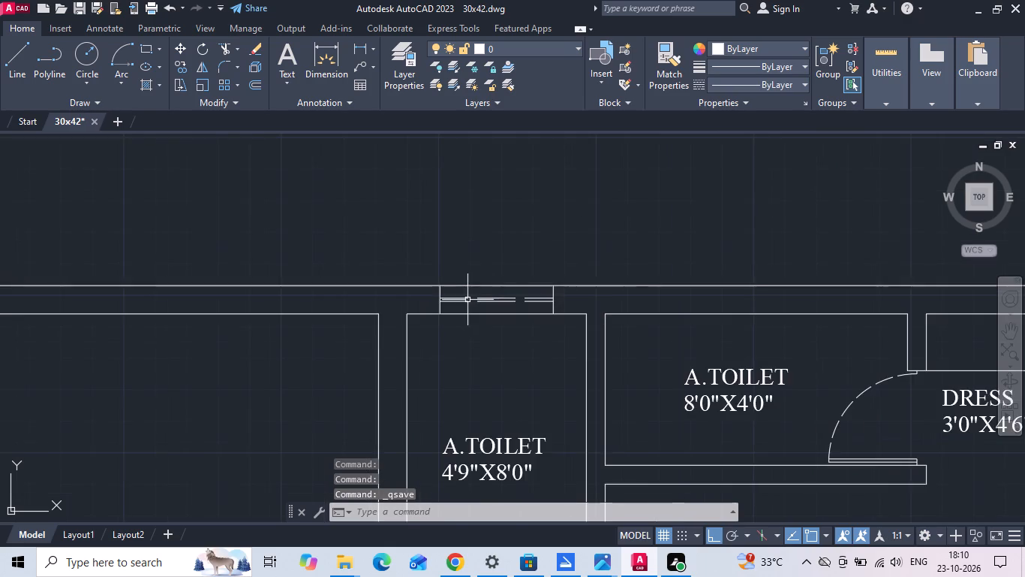
scroll(450, 296, "down", 2)
middle_click_drag(473, 310, 772, 274)
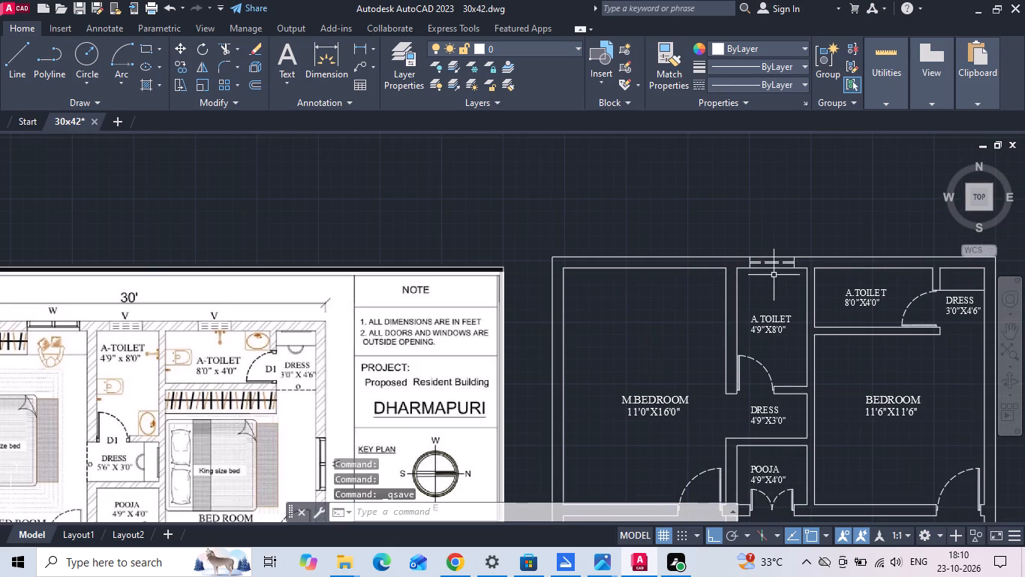
middle_click_drag(867, 276, 579, 263)
scroll(661, 252, "up", 1)
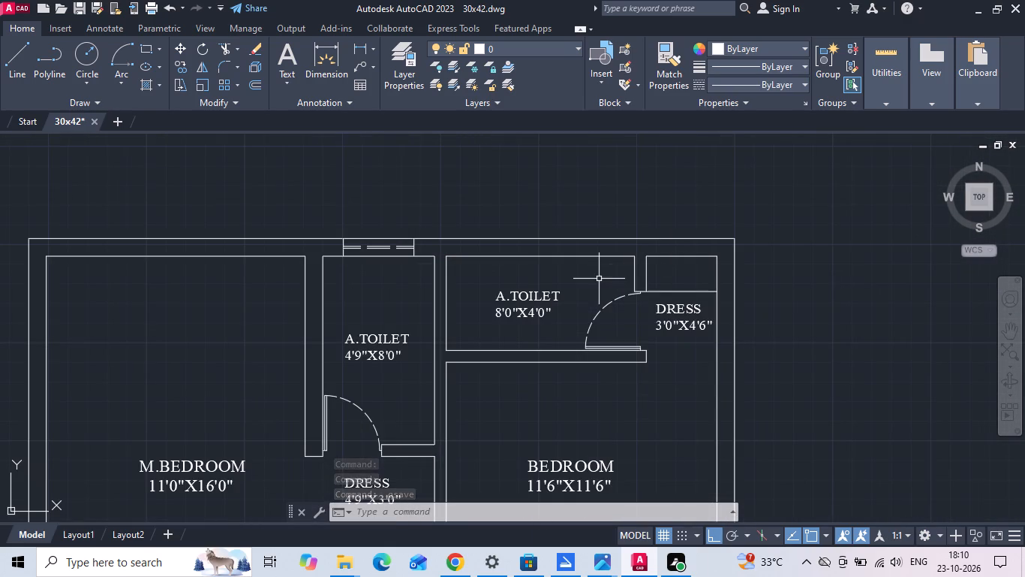
key("l")
key("space")
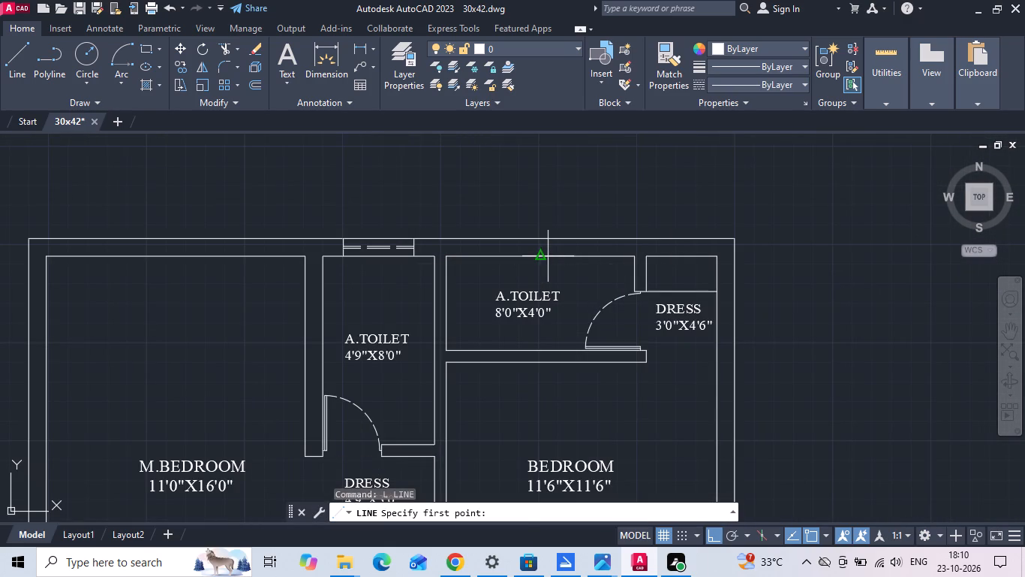
left_click(541, 258)
scroll(552, 209, "up", 1)
left_click(552, 207)
key("Escape")
Offset the vertical line 1'6" towards the 4'9"X8'0" toilet to mark the second ventilator's jamb.
type("O 1'")
key("6")
key("space")
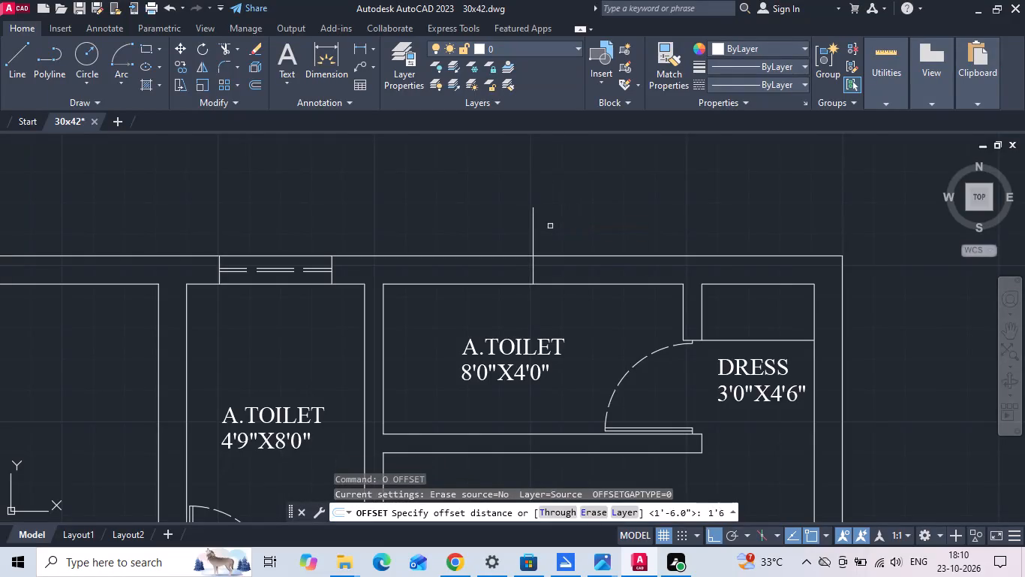
left_click_drag(532, 268, 521, 273)
left_click(479, 287)
key("Escape")
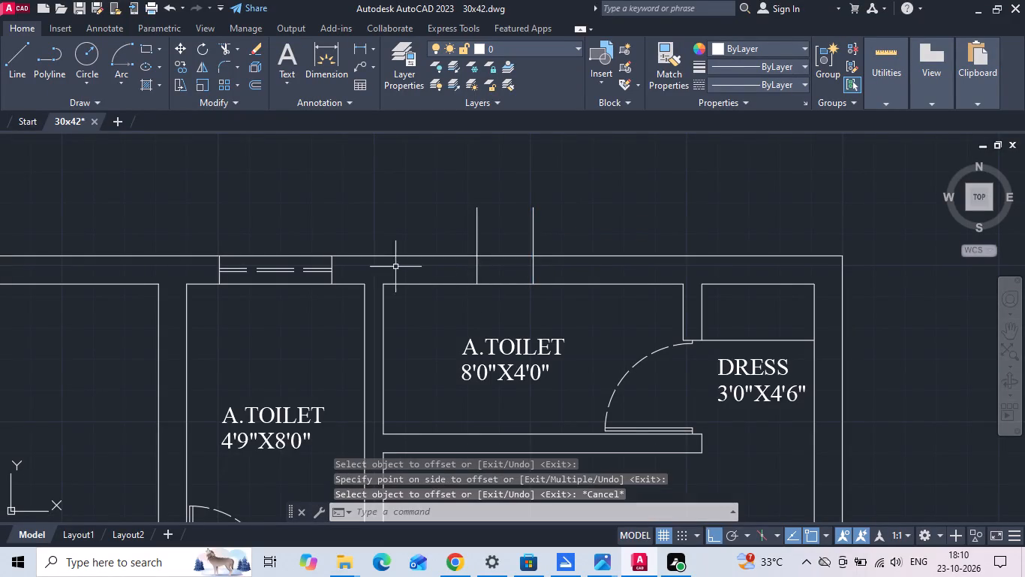
Copy the finished ventilator from its lower jamb corner to the foot of the offset line in the 8'0"X4'0" toilet's wall.
left_click_drag(188, 240, 203, 249)
left_click(338, 298)
right_click(311, 180)
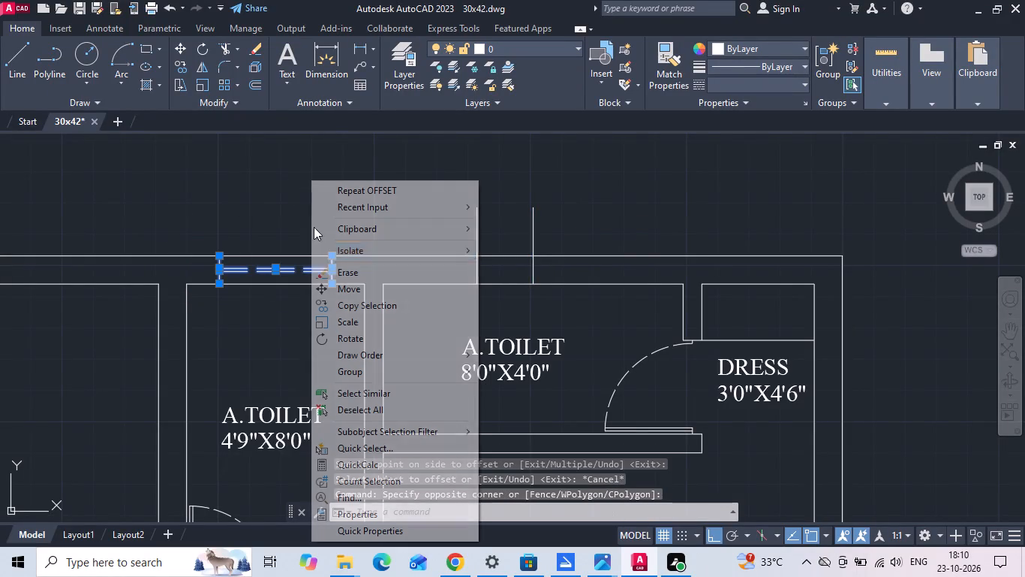
left_click(336, 299)
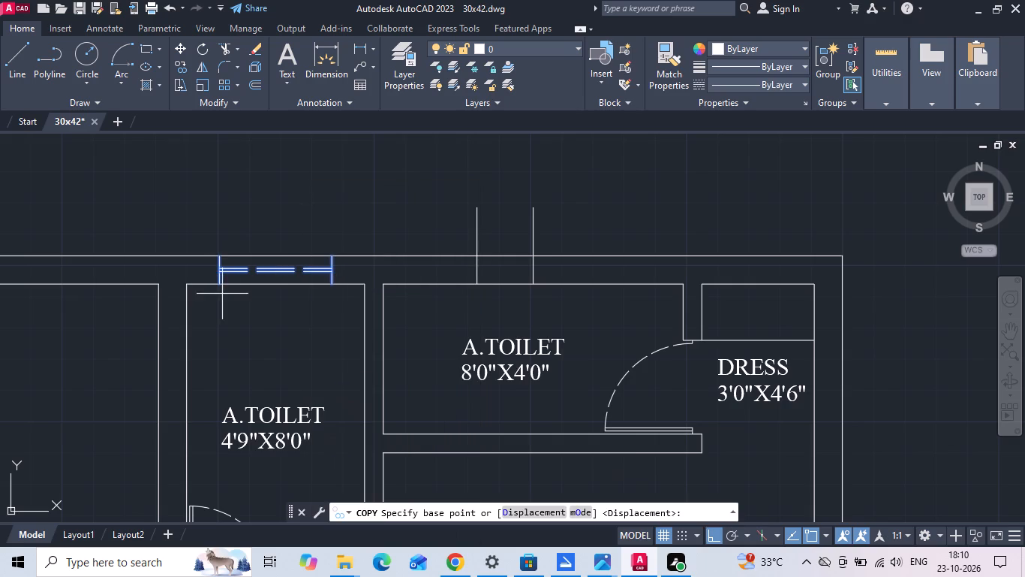
left_click(219, 285)
scroll(482, 279, "up", 2)
left_click(458, 287)
key("Escape")
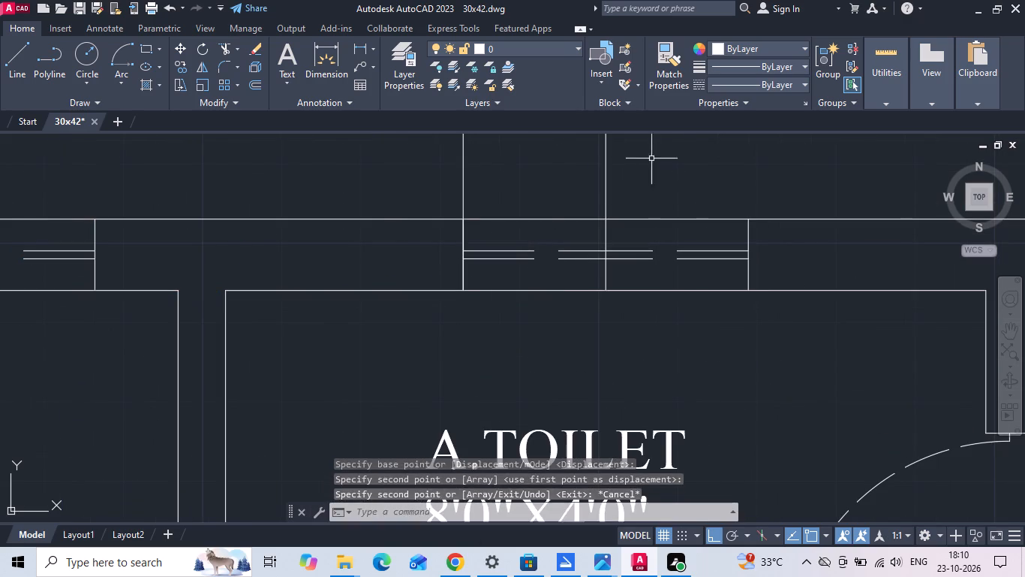
Erase the two vertical construction lines at the 8'0"X4'0" toilet's ventilator.
left_click_drag(659, 154, 455, 194)
left_click(382, 207)
key("Delete")
scroll(479, 245, "down", 2)
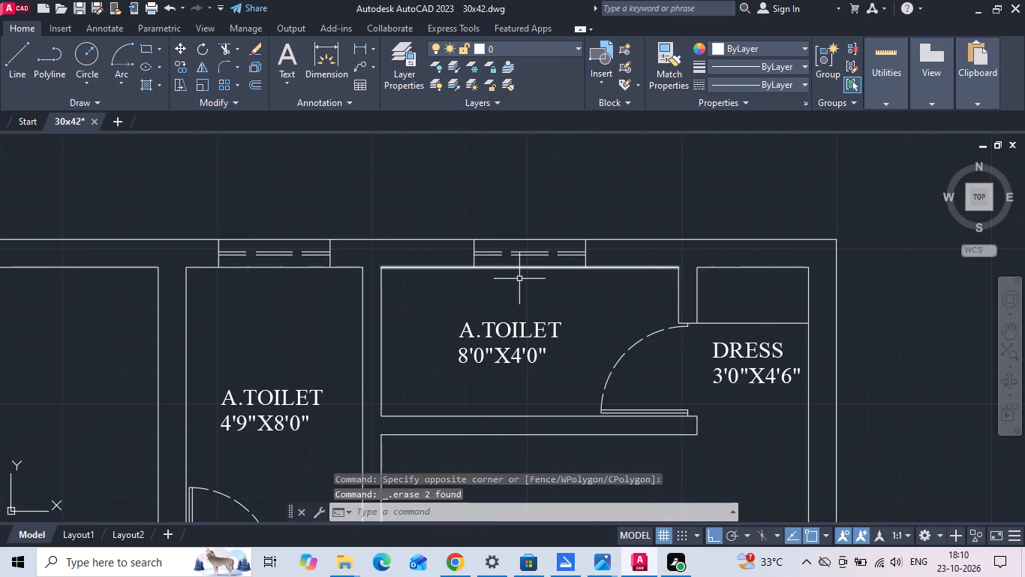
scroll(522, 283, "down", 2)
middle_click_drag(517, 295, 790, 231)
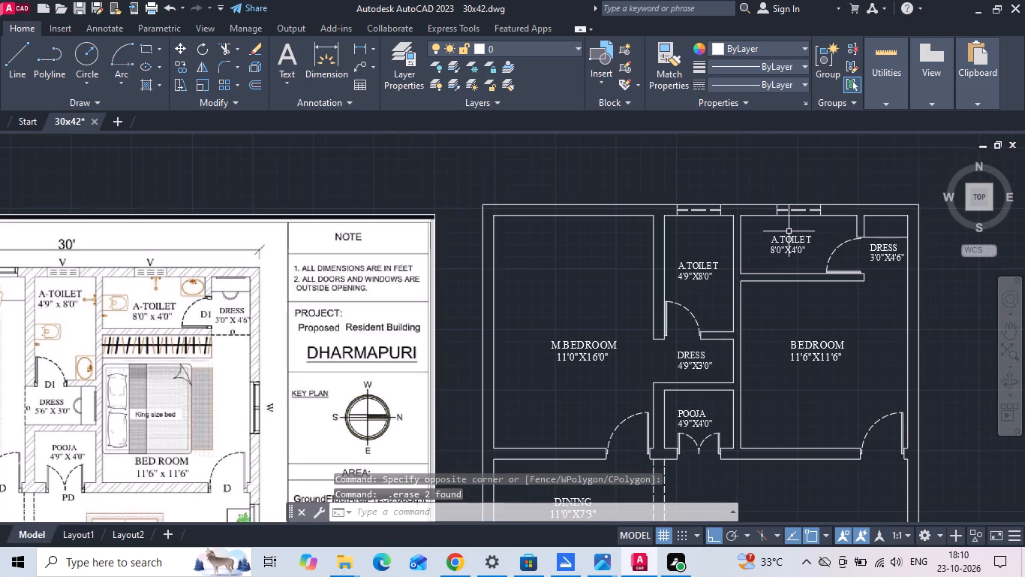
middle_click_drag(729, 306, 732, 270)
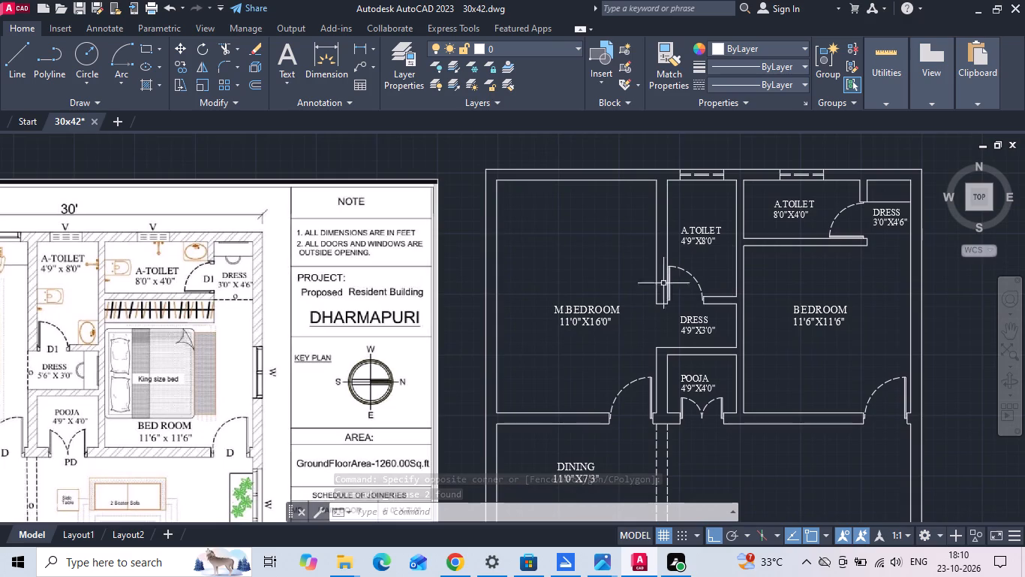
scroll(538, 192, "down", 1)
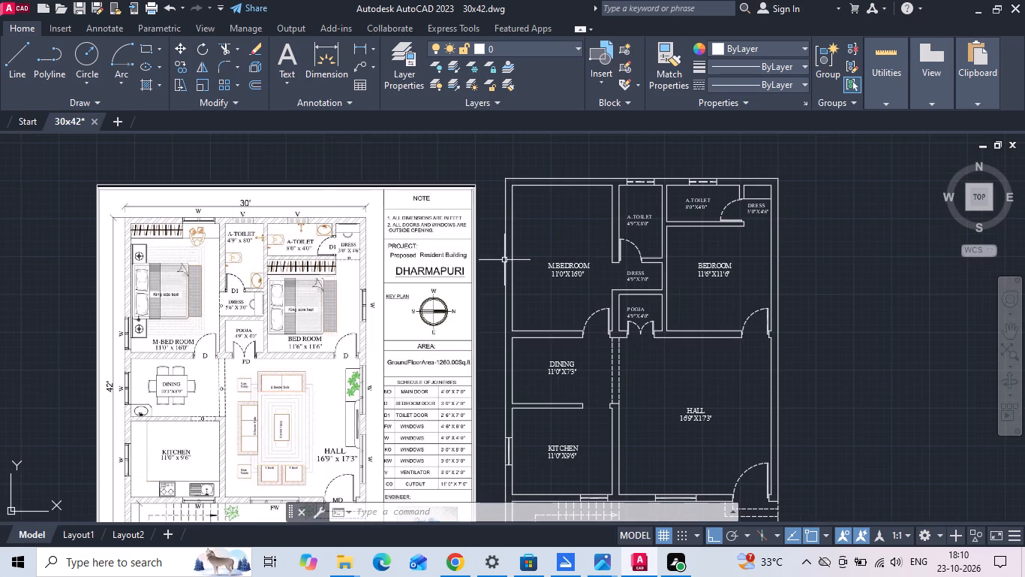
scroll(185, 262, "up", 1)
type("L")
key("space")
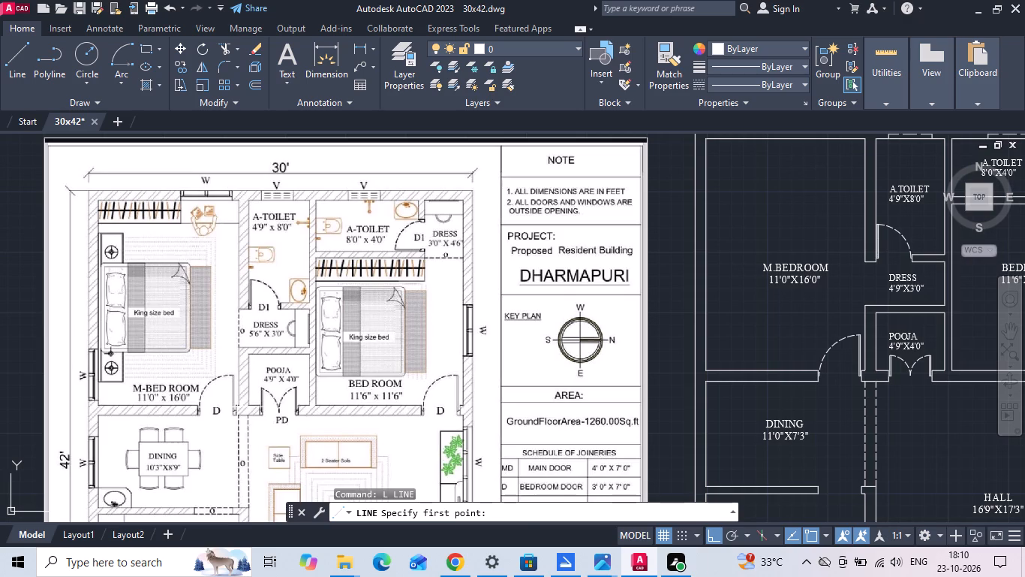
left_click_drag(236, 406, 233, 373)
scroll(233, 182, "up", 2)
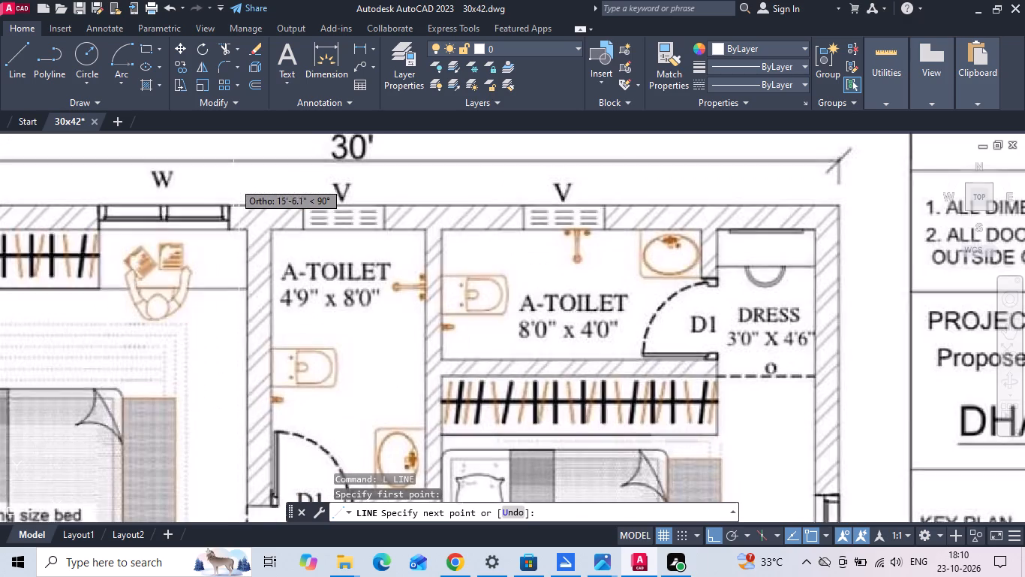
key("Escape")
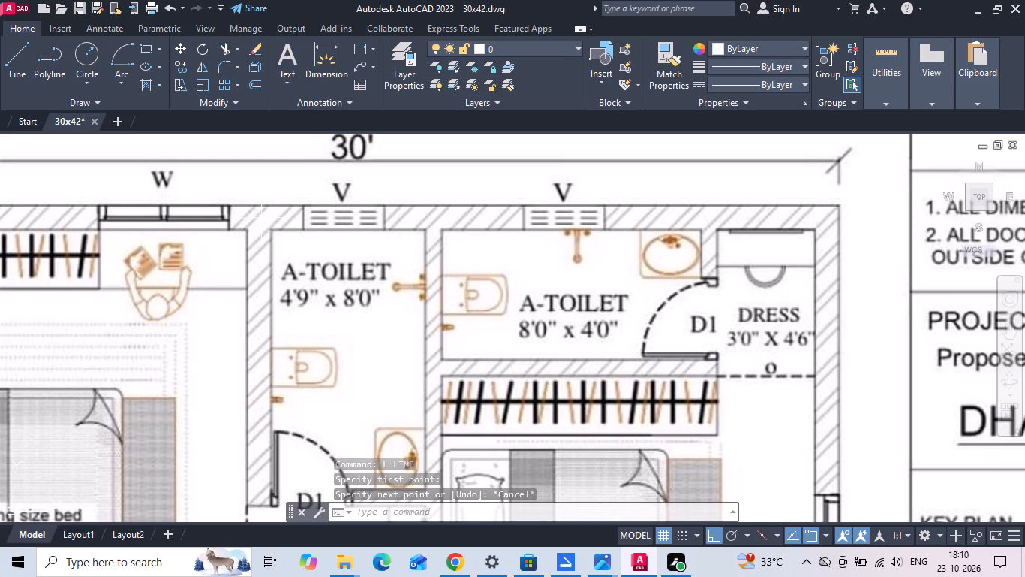
Measure the gap between the master bedroom's top window and the adjacent wall corner in the reference plan.
left_click(359, 44)
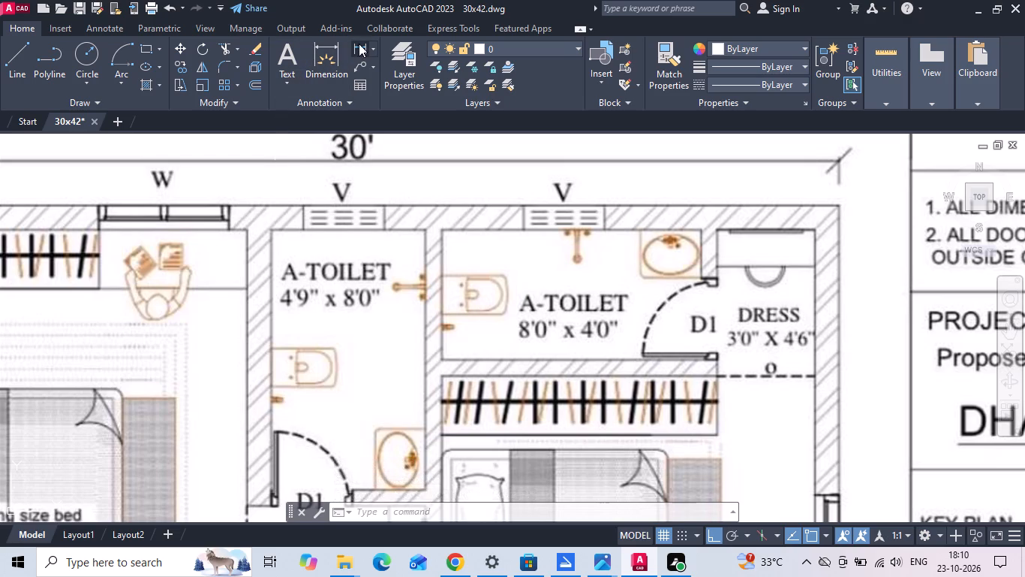
scroll(242, 222, "up", 2)
left_click(247, 243)
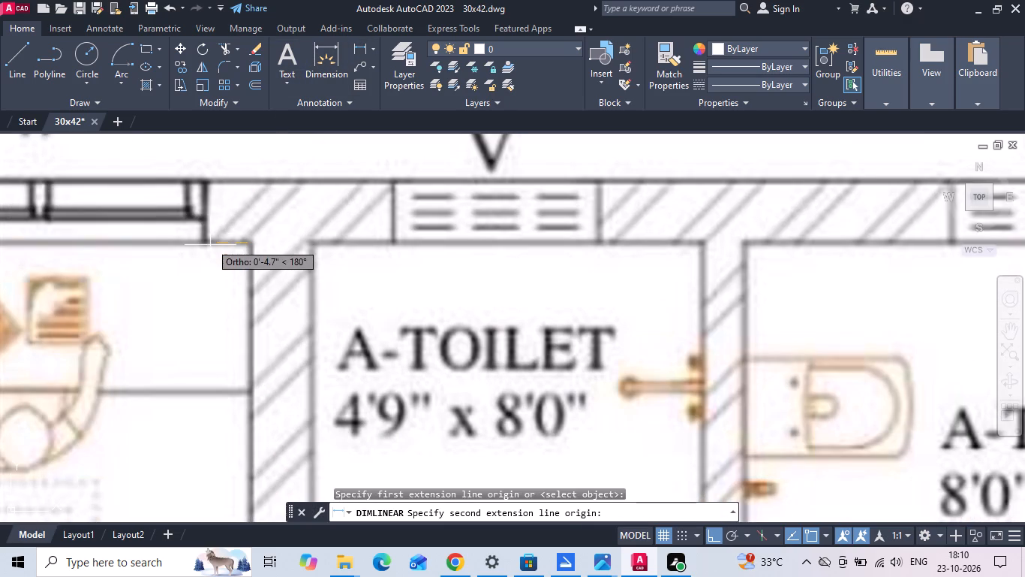
key("Escape")
scroll(207, 240, "down", 6)
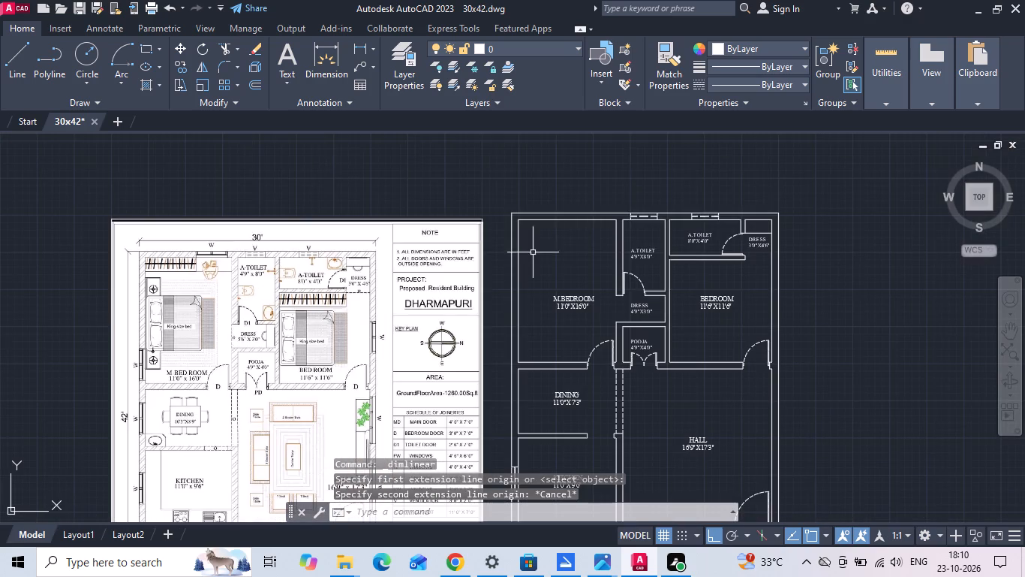
scroll(619, 225, "up", 4)
left_click(578, 248)
key("Escape")
scroll(547, 205, "down", 3)
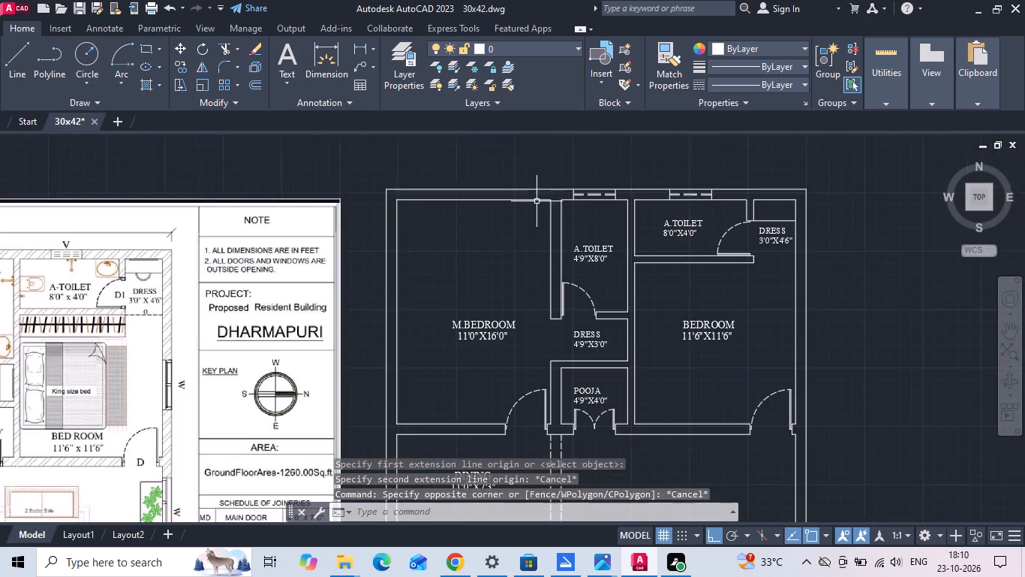
Copy the kitchen window beside the staircase straight up into the M.BEDROOM's top outer wall.
middle_click_drag(517, 260, 517, 178)
scroll(517, 174, "down", 2)
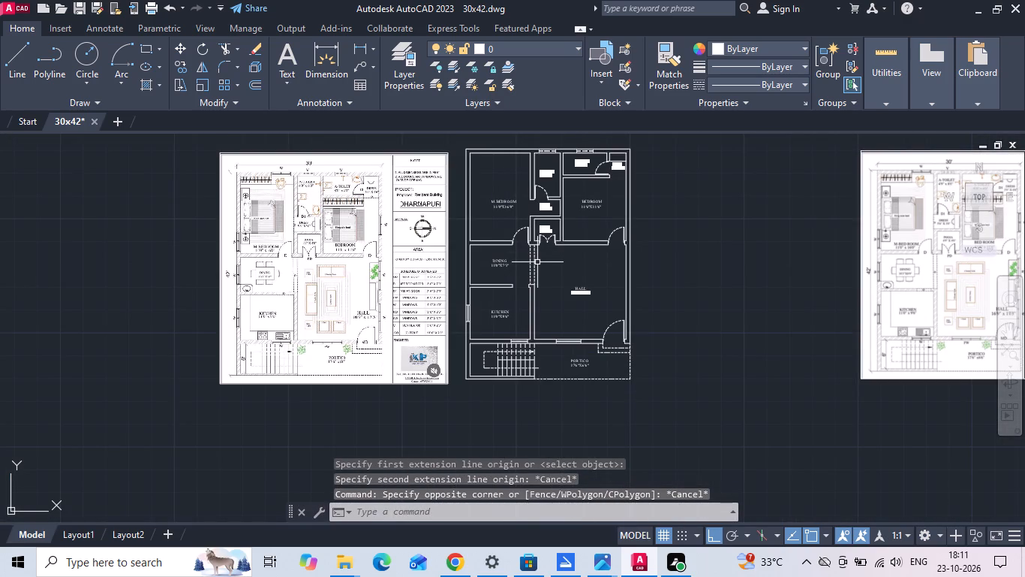
scroll(547, 364, "up", 3)
scroll(465, 283, "up", 1)
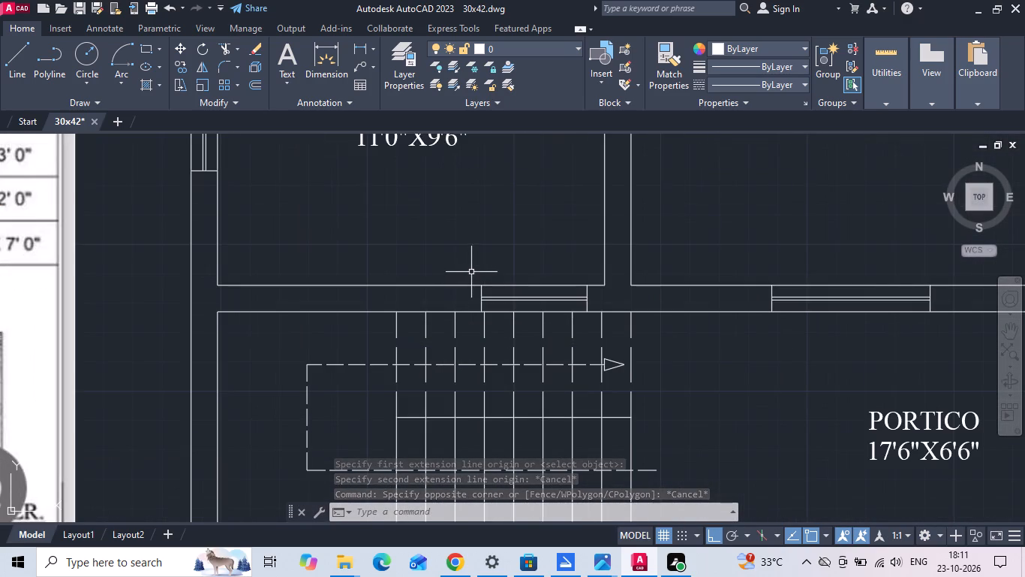
left_click(472, 272)
left_click(600, 316)
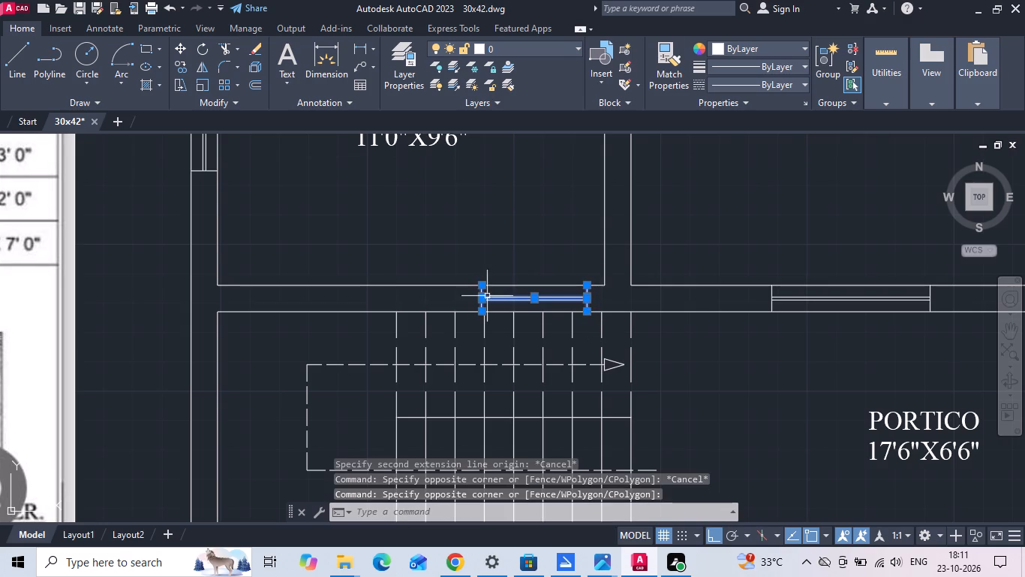
right_click(475, 234)
left_click(522, 308)
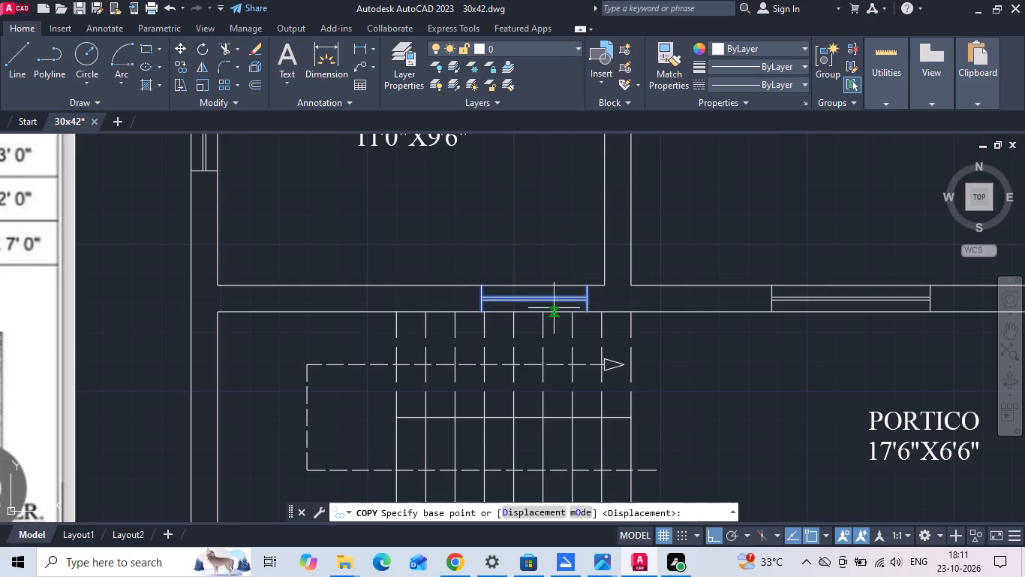
scroll(584, 276, "up", 2)
left_click(591, 299)
scroll(579, 363, "down", 4)
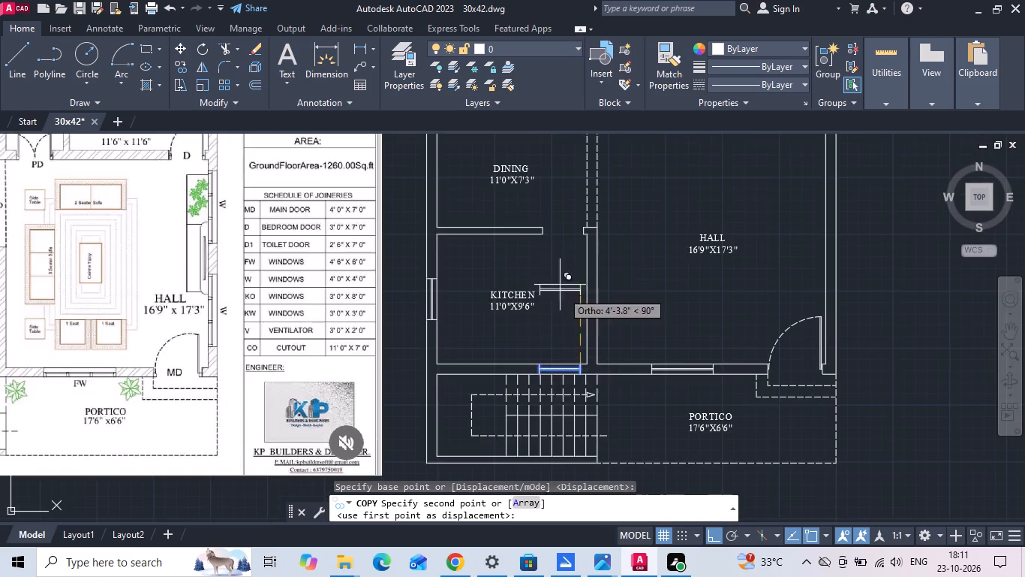
middle_click_drag(548, 245, 561, 405)
middle_click_drag(567, 213, 570, 367)
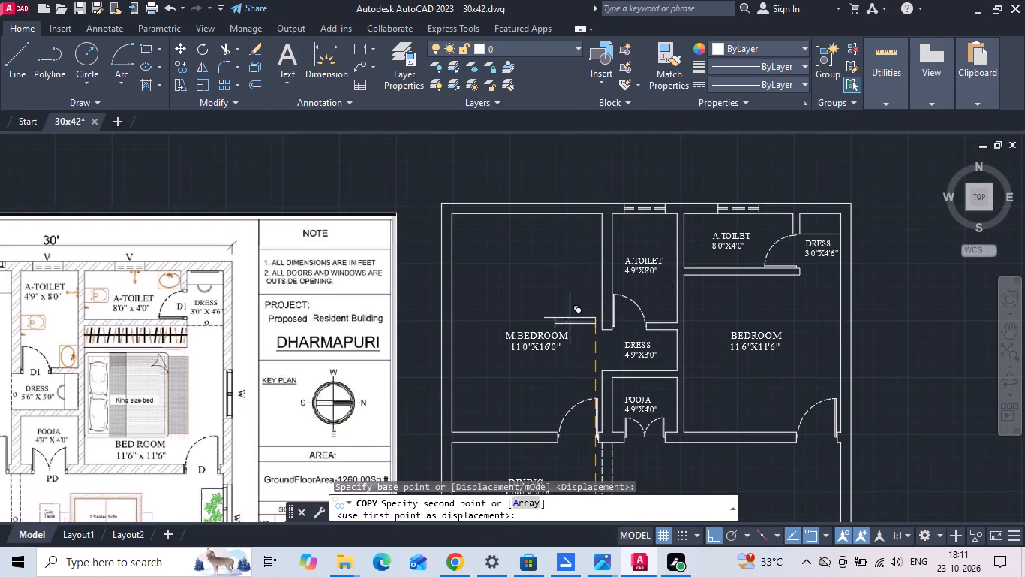
scroll(570, 250, "up", 1)
scroll(598, 175, "up", 2)
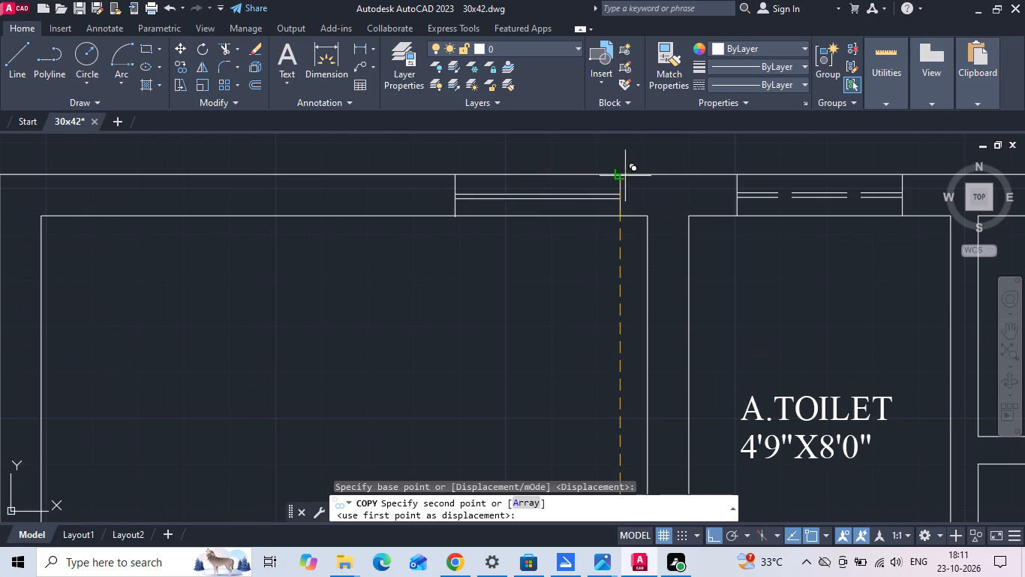
left_click(624, 171)
scroll(666, 173, "down", 2)
key("Escape")
scroll(663, 189, "down", 2)
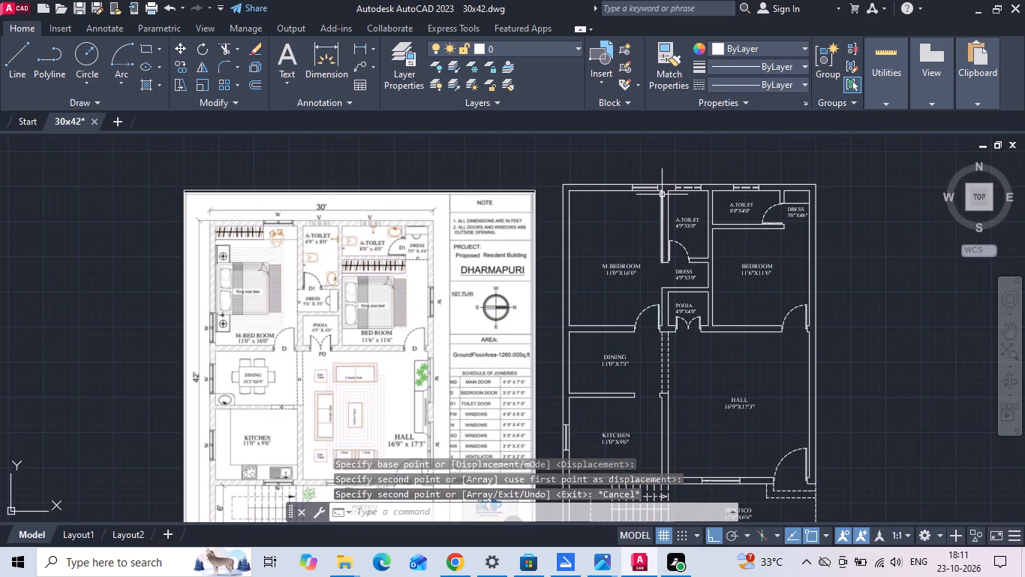
Copy the inner line of the M.BEDROOM's bottom wall 3" upward.
scroll(244, 328, "up", 1)
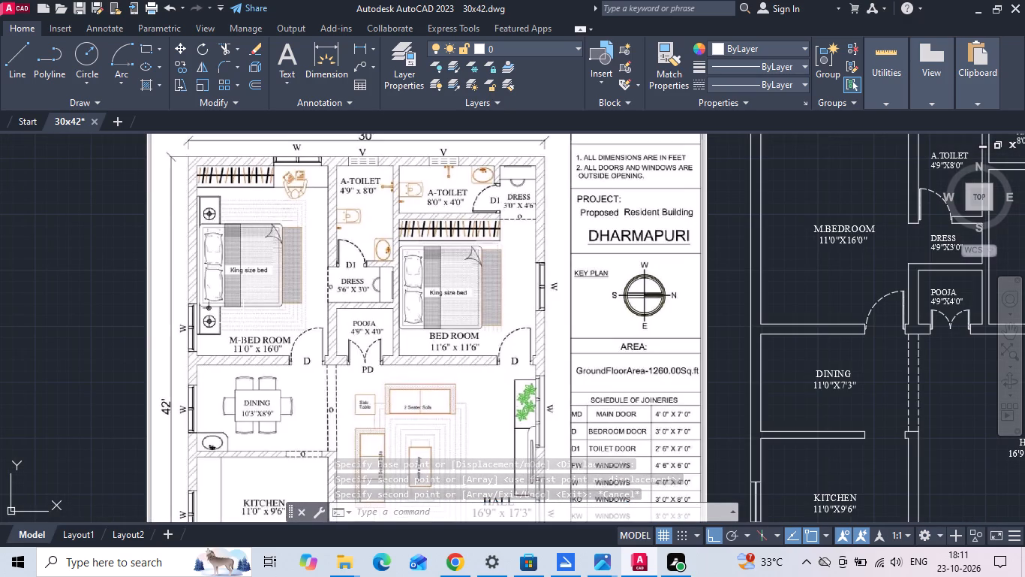
scroll(197, 365, "up", 3)
scroll(192, 348, "down", 2)
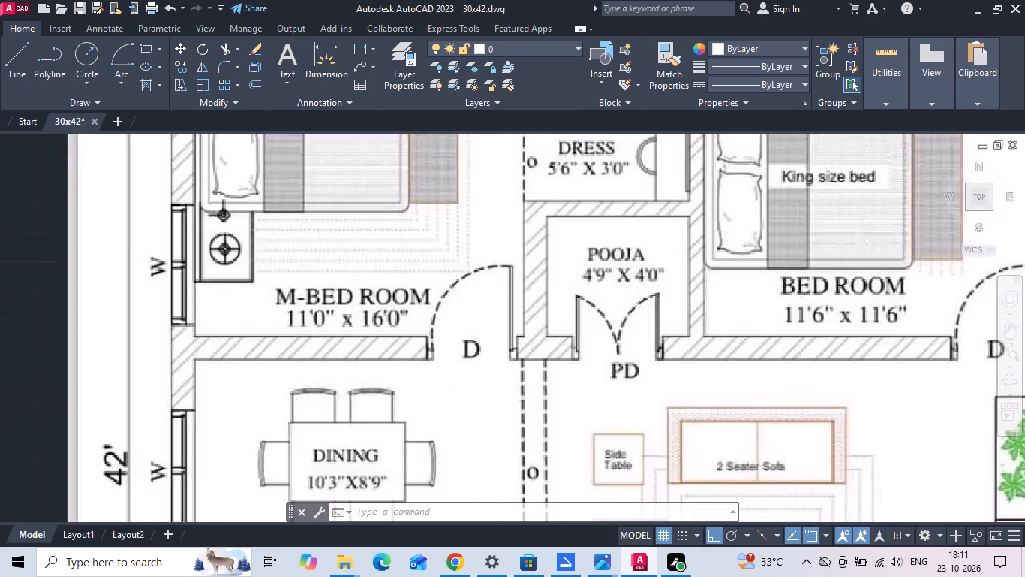
scroll(196, 313, "down", 2)
scroll(516, 308, "up", 2)
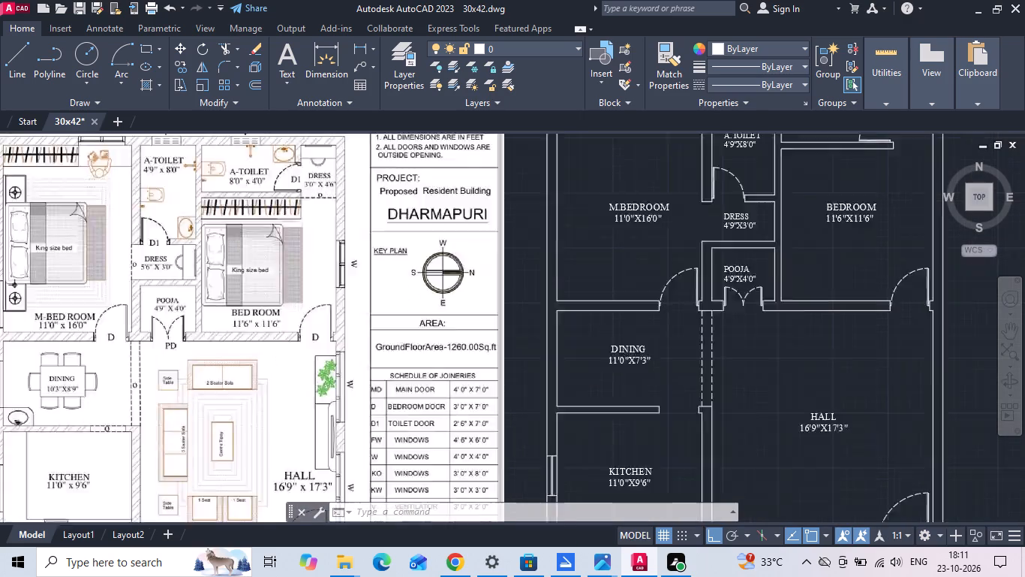
left_click(589, 300)
left_click(591, 278)
scroll(603, 276, "up", 2)
left_click_drag(597, 307, 585, 330)
left_click(585, 330)
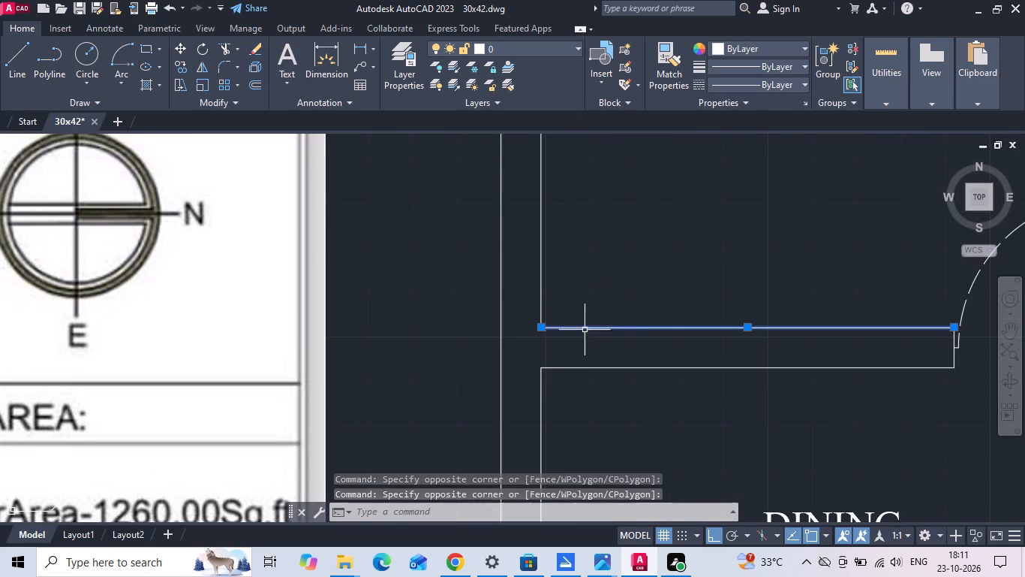
right_click(580, 270)
left_click(597, 292)
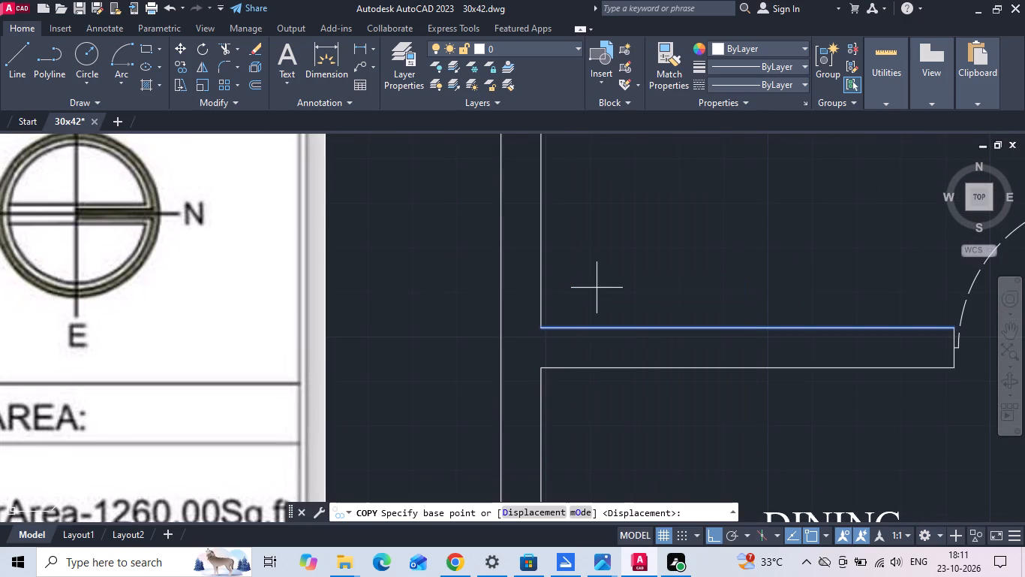
left_click(597, 286)
type("3")
key("space")
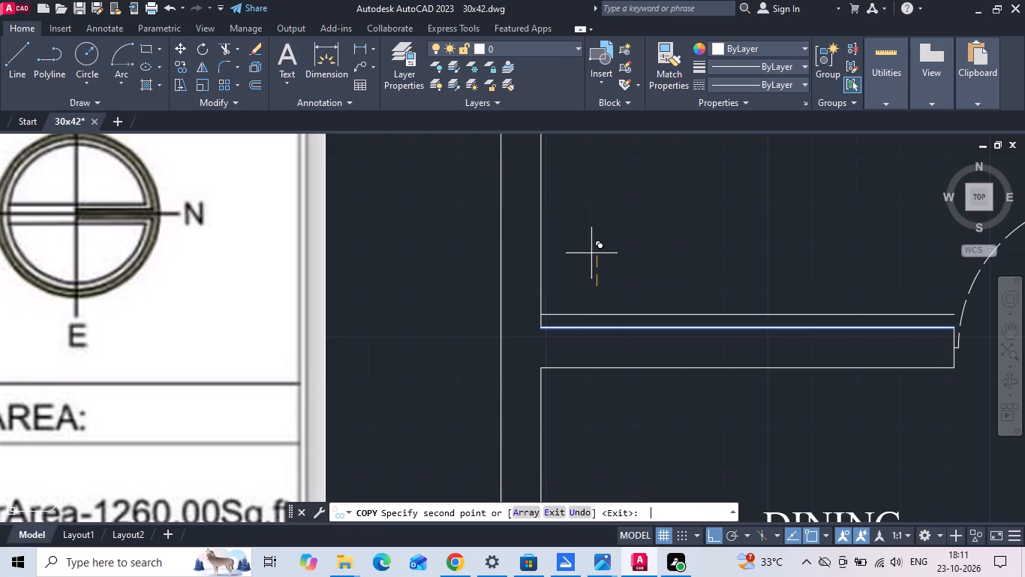
key("Escape")
Extend the copied line to the outer face of the M.BEDROOM's left wall and trim off its part inside the room.
type("EX")
key("space")
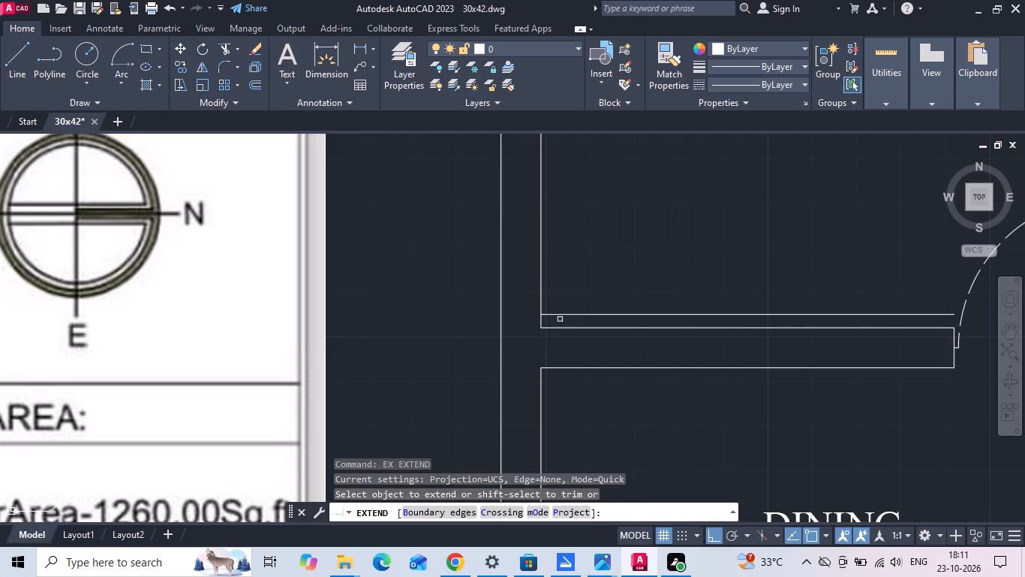
left_click(555, 316)
key("Escape")
key("t")
key("r")
key("space")
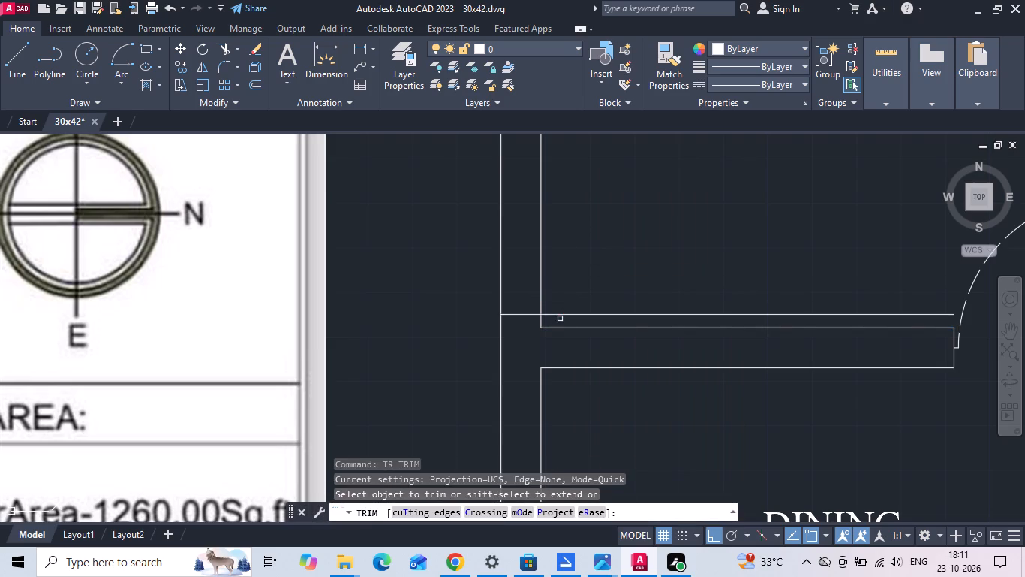
left_click(561, 314)
scroll(669, 285, "down", 2)
key("Escape")
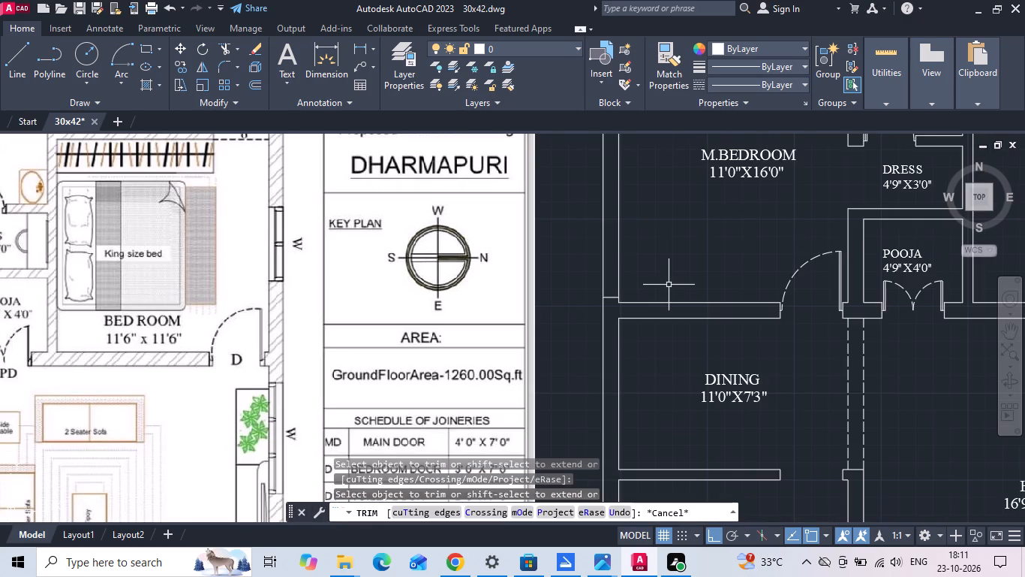
Measure the gap between the M.BEDROOM's top window and the adjacent inner wall corner in the drawing.
scroll(570, 334, "down", 2)
scroll(684, 191, "up", 4)
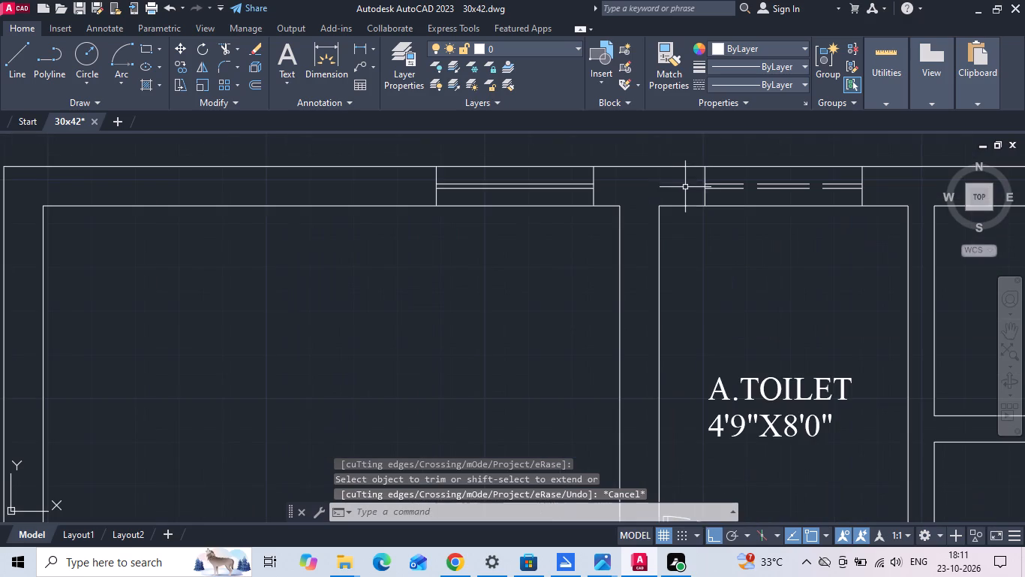
left_click(354, 49)
scroll(564, 207, "up", 2)
left_click(639, 205)
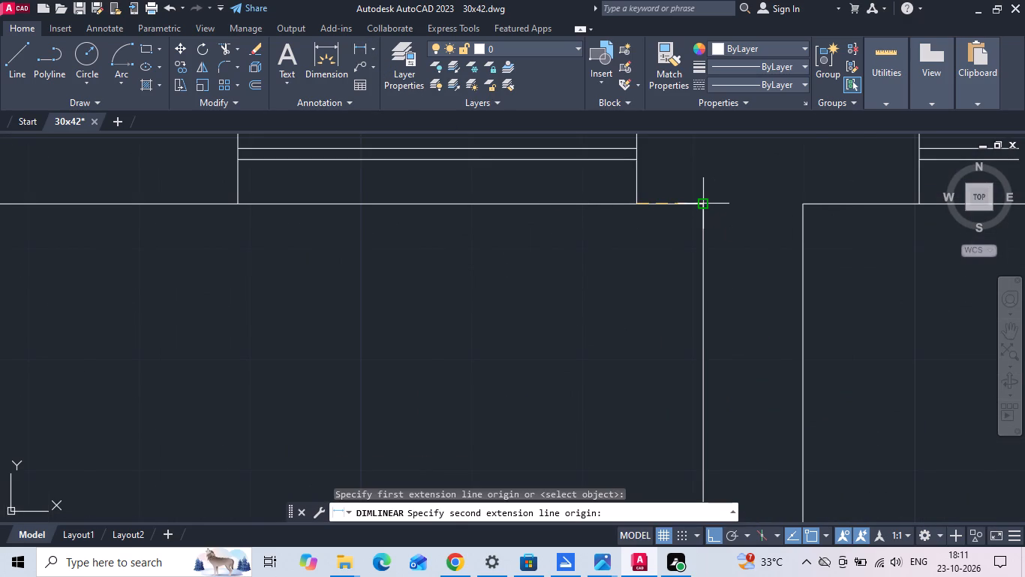
left_click(702, 205)
scroll(701, 204, "down", 5)
key("Escape")
Move the short jamb line in the M.BEDROOM's left wall 3" upward.
scroll(582, 397, "up", 3)
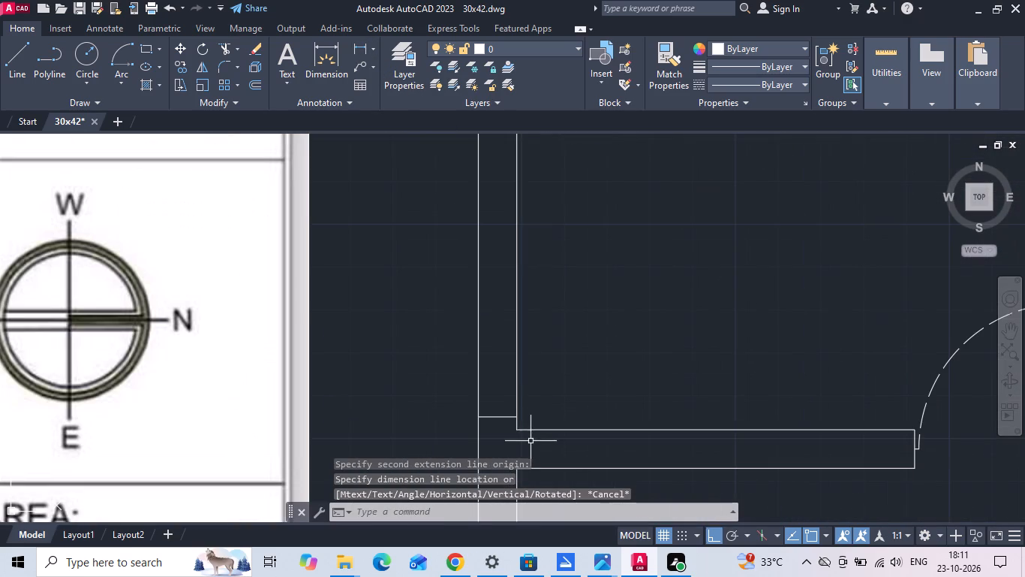
left_click(503, 421)
left_click(498, 412)
right_click(495, 406)
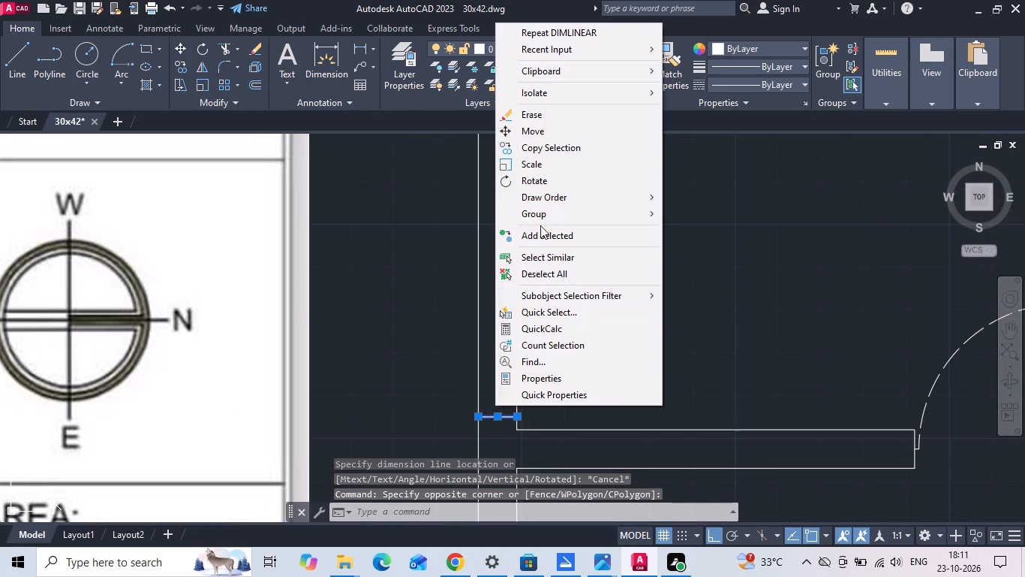
left_click(558, 137)
left_click_drag(620, 289, 624, 268)
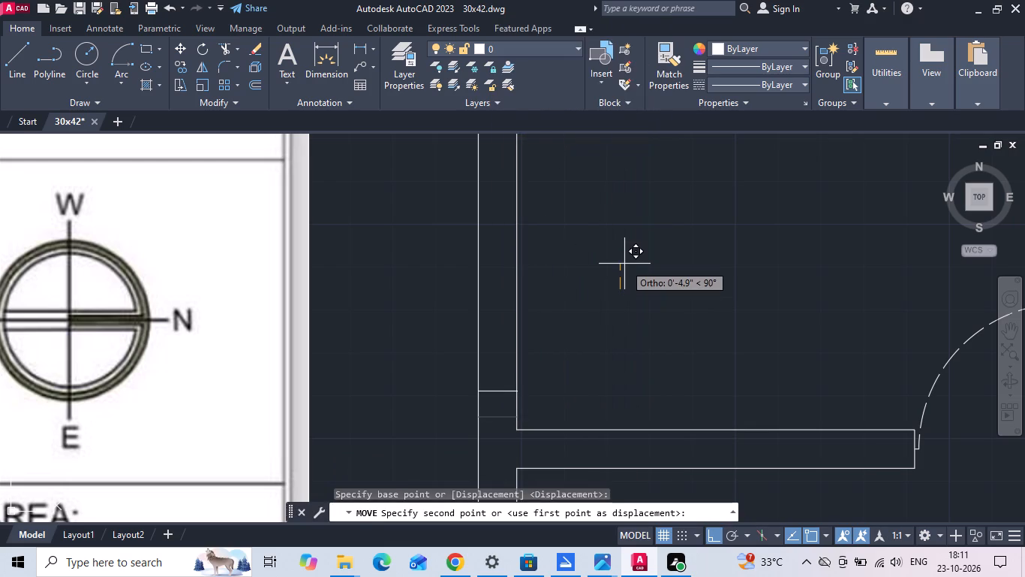
type("3")
key("space")
Copy the left wall's jamb line 3' upward for the window's other jamb.
left_click(504, 408)
left_click(500, 396)
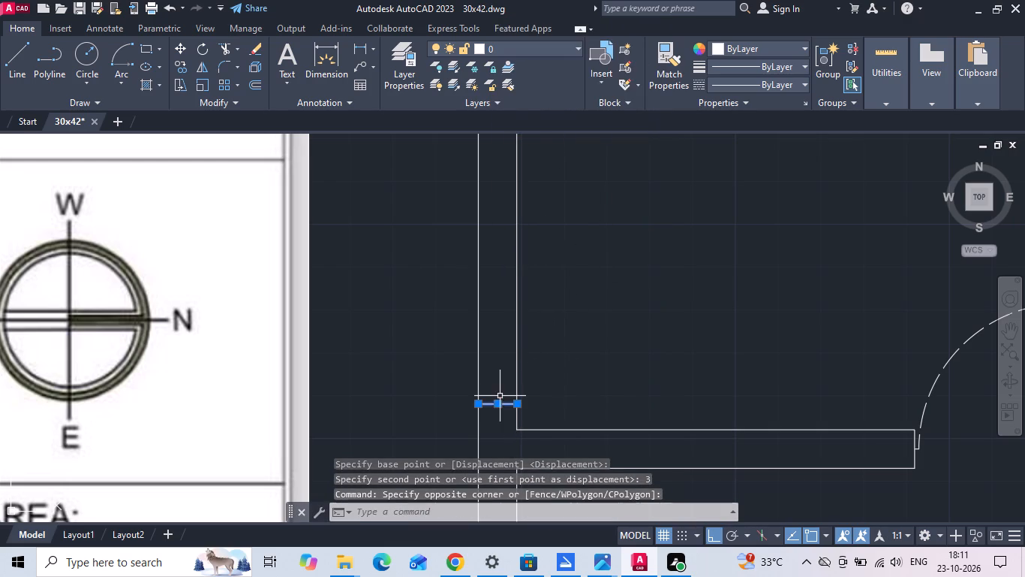
right_click(499, 394)
left_click(576, 141)
left_click_drag(637, 287, 639, 258)
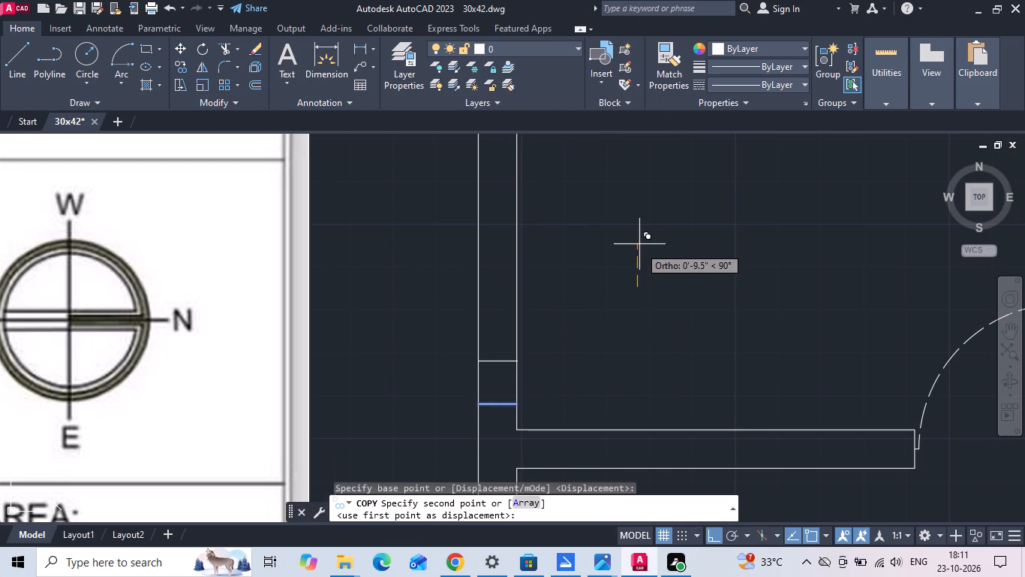
key("3")
key("apostrophe")
key("Return")
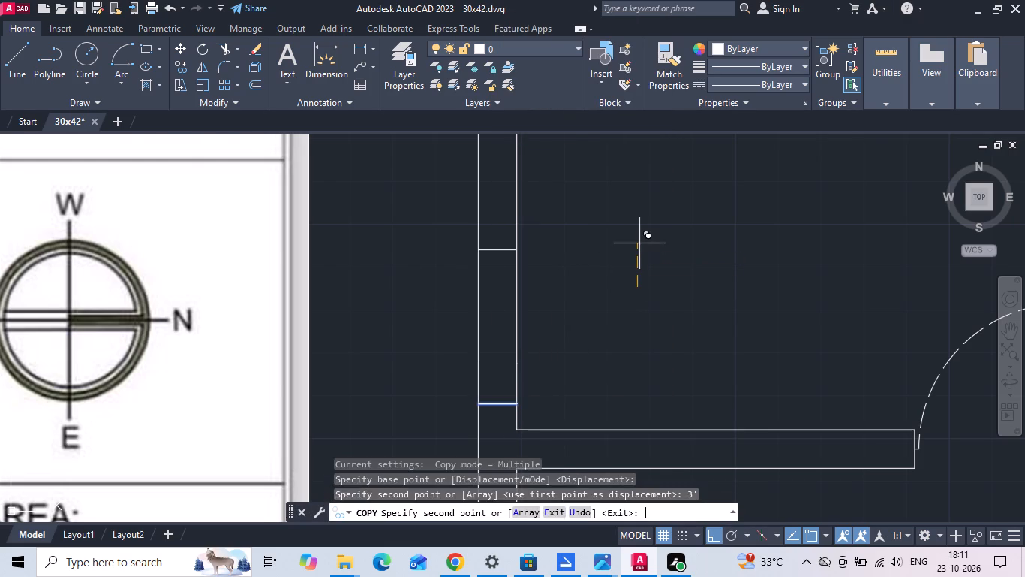
scroll(637, 248, "down", 2)
key("Escape")
Check the width of the master bedroom's top window in the reference plan.
scroll(637, 248, "down", 2)
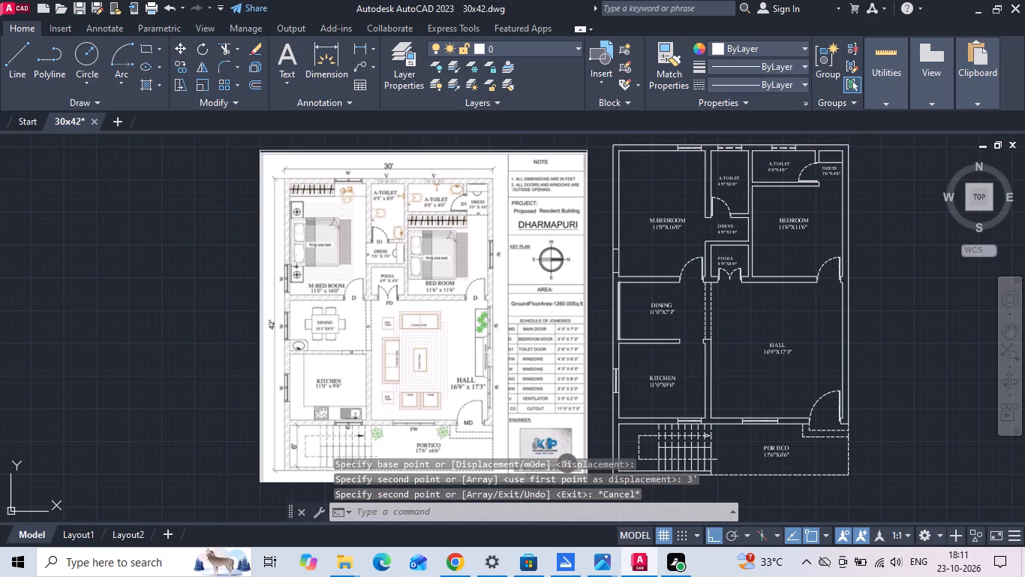
scroll(321, 304, "up", 1)
scroll(326, 304, "down", 1)
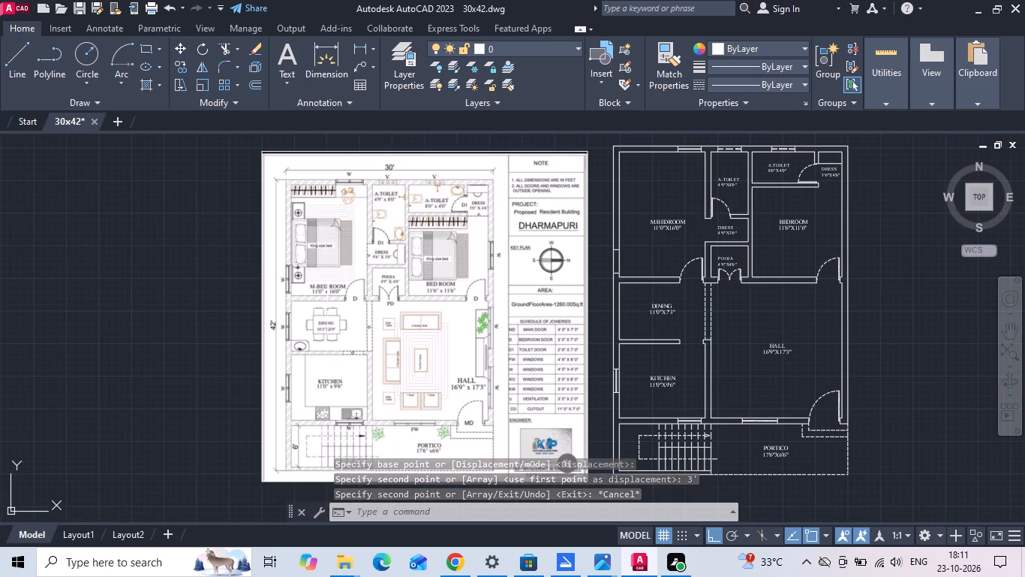
scroll(378, 184, "up", 2)
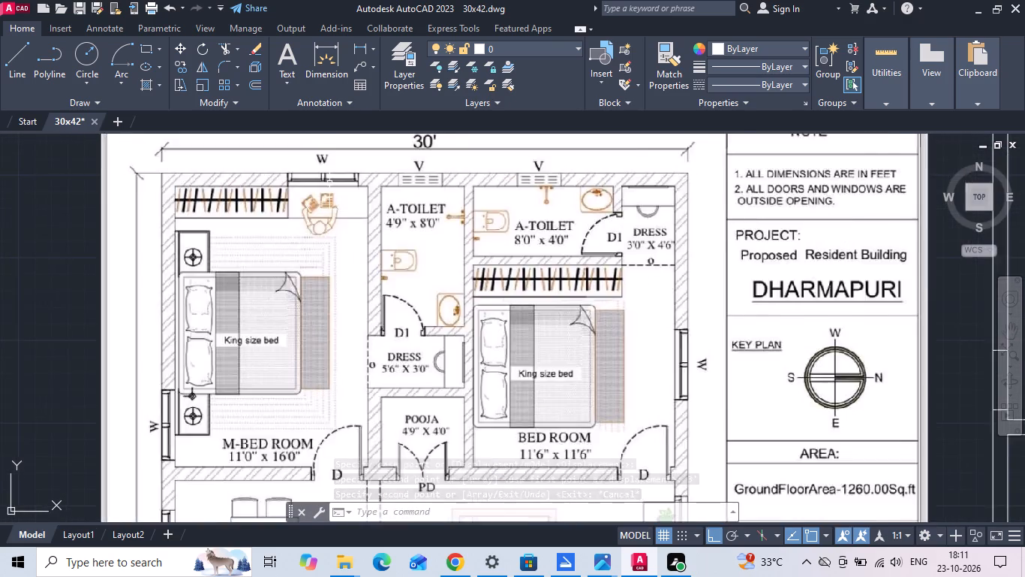
scroll(329, 183, "up", 1)
left_click(356, 47)
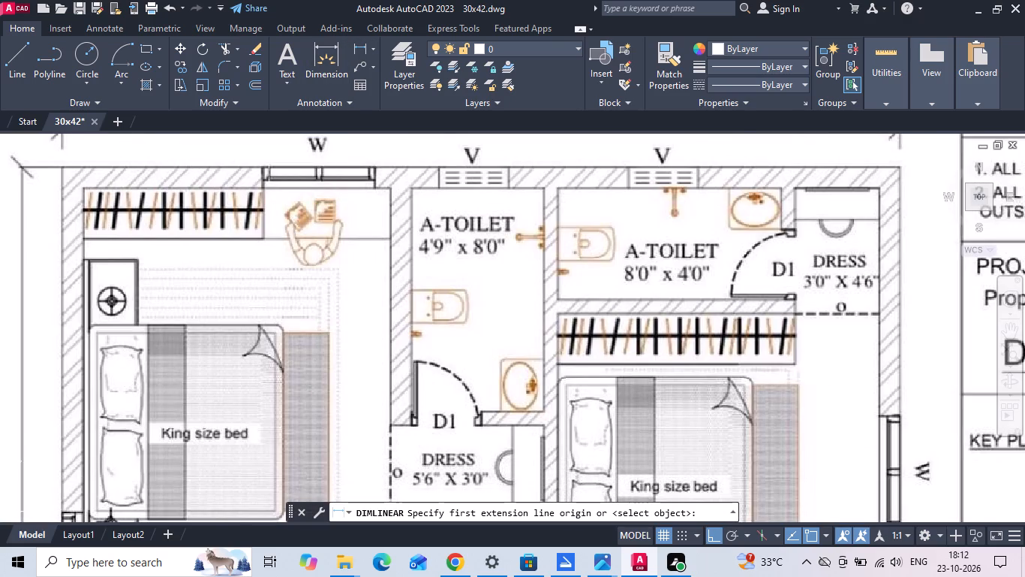
left_click(261, 168)
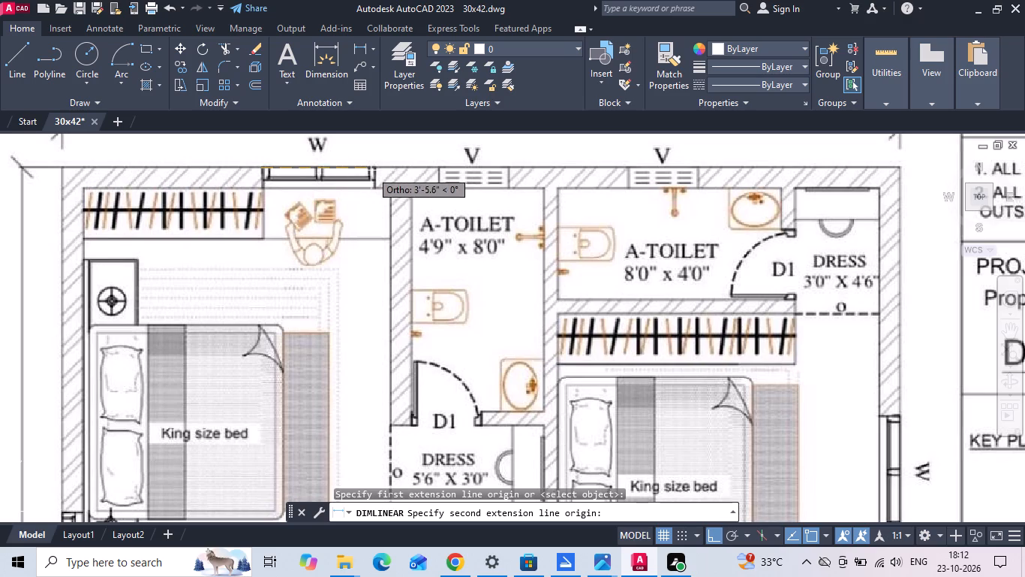
key("Escape")
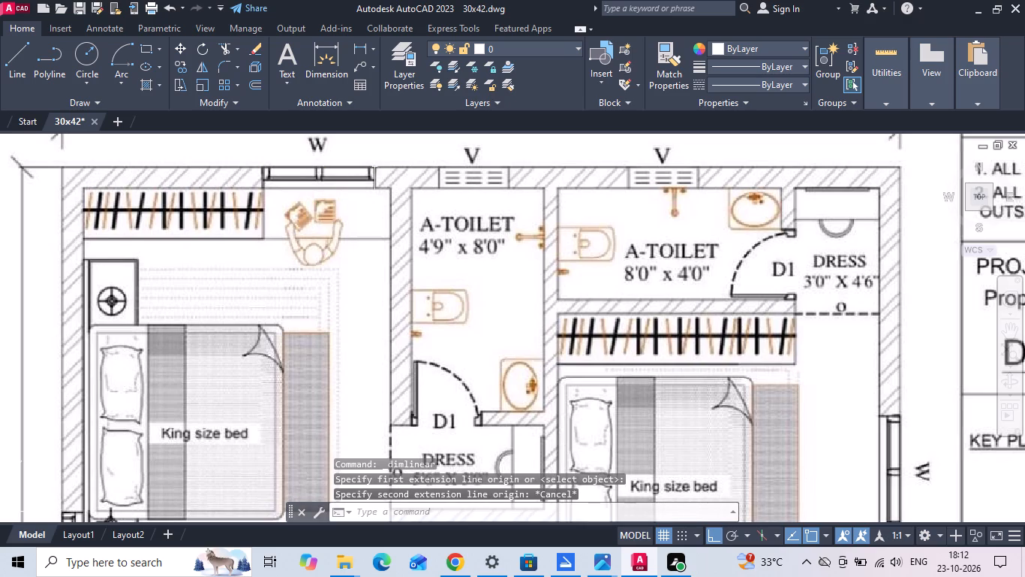
Move the left jamb of the M.BEDROOM's top window 12" to the left.
scroll(284, 171, "down", 2)
middle_click_drag(596, 202, 350, 252)
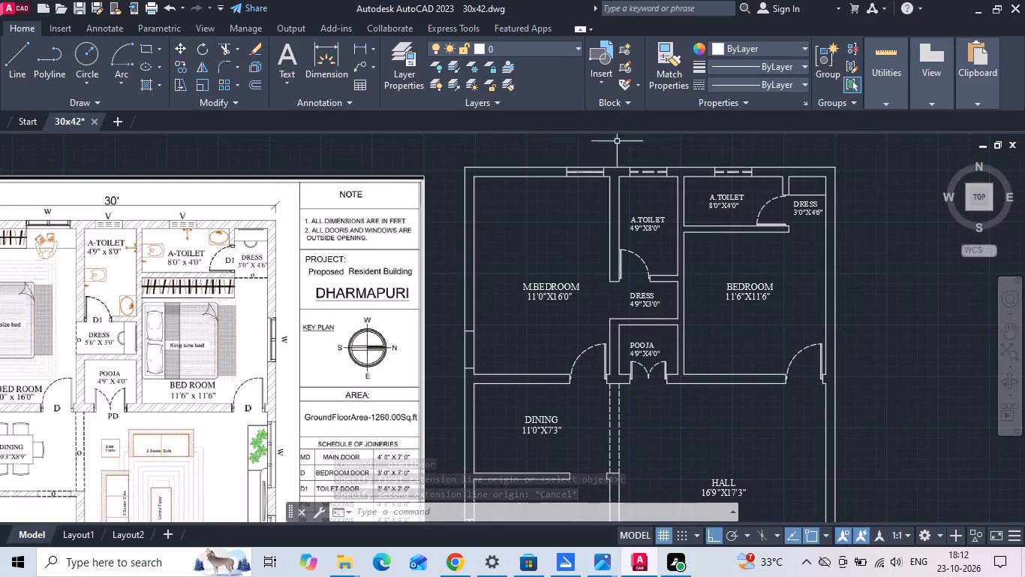
scroll(608, 147, "up", 2)
scroll(529, 189, "up", 3)
left_click_drag(500, 237, 440, 243)
left_click(374, 237)
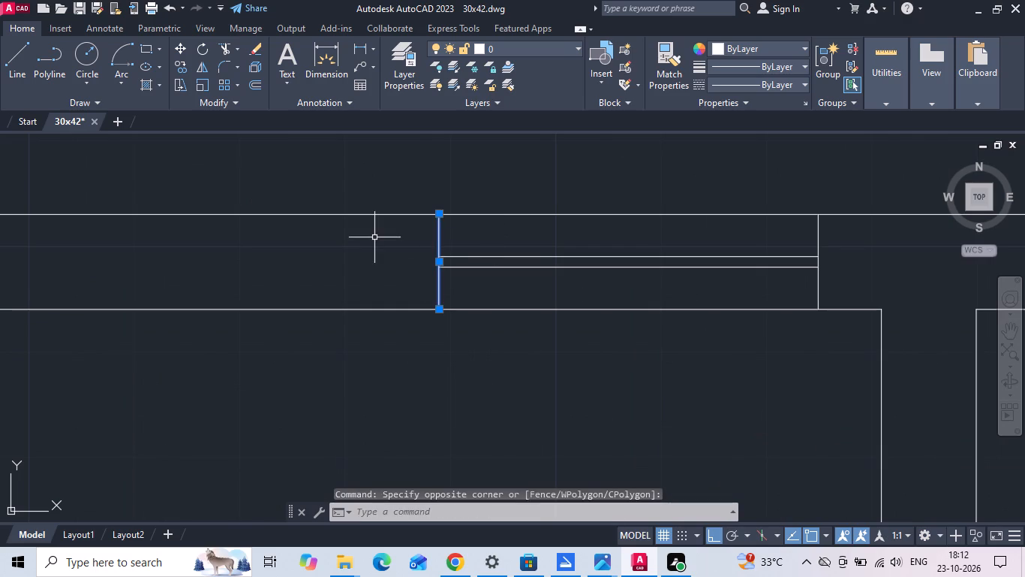
right_click(374, 237)
left_click(398, 275)
left_click_drag(394, 262, 370, 268)
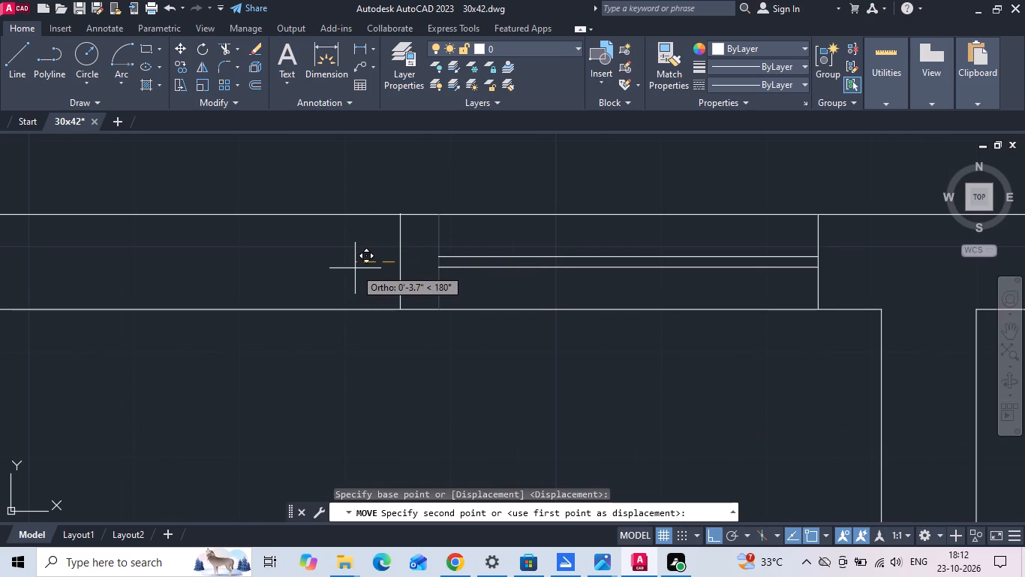
type("12")
key("space")
Extend the top window's two glass lines to the relocated left jamb.
type("EX")
key("space")
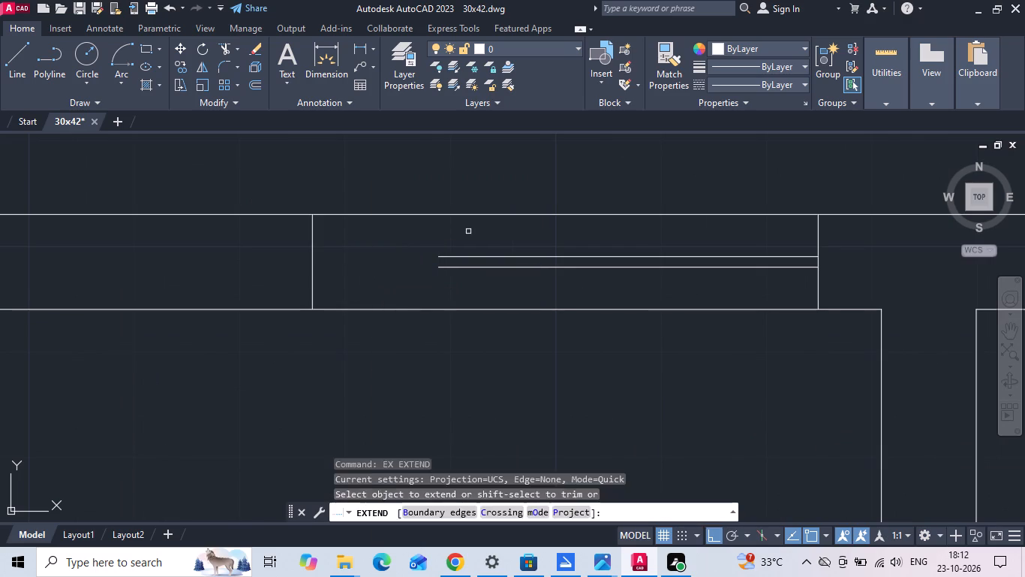
left_click_drag(477, 234, 482, 270)
scroll(473, 162, "down", 4)
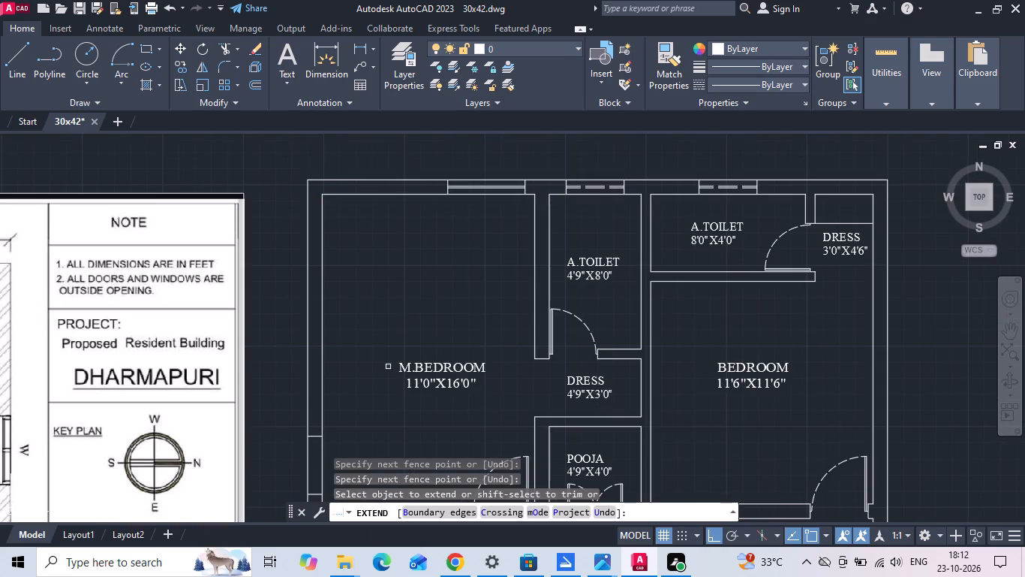
middle_click_drag(388, 353, 394, 232)
key("Escape")
Move the upper jamb line of the M.BEDROOM's left wall window 12" upward.
scroll(328, 329, "up", 2)
left_click(317, 310)
left_click(304, 284)
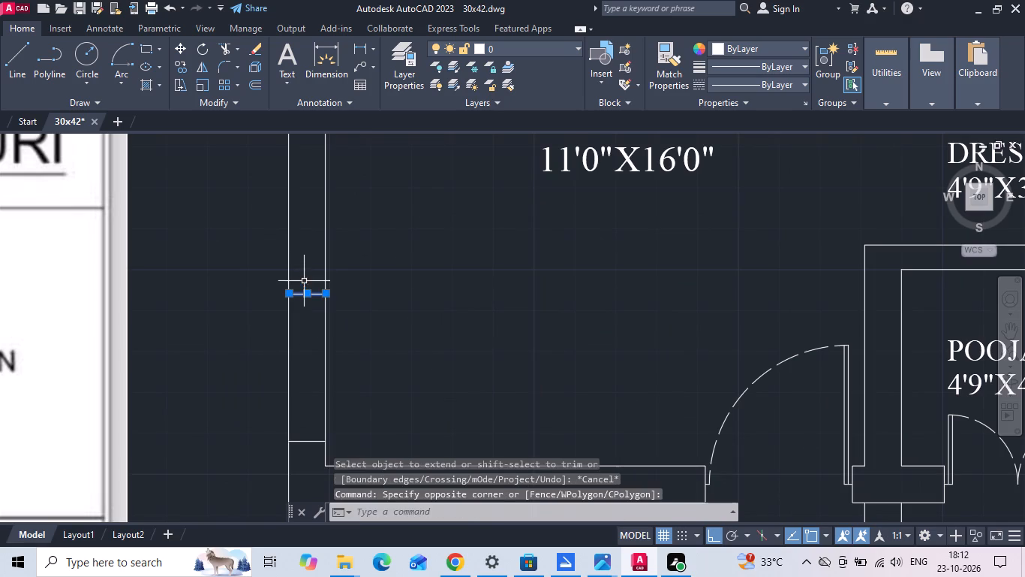
right_click(304, 276)
left_click(356, 276)
left_click_drag(493, 280, 491, 271)
type("12")
key("space")
Copy the M.BEDROOM's left inner wall line 4" and 5" toward the outer face as the window's glass lines.
scroll(425, 283, "down", 1)
left_click(363, 301)
right_click(361, 301)
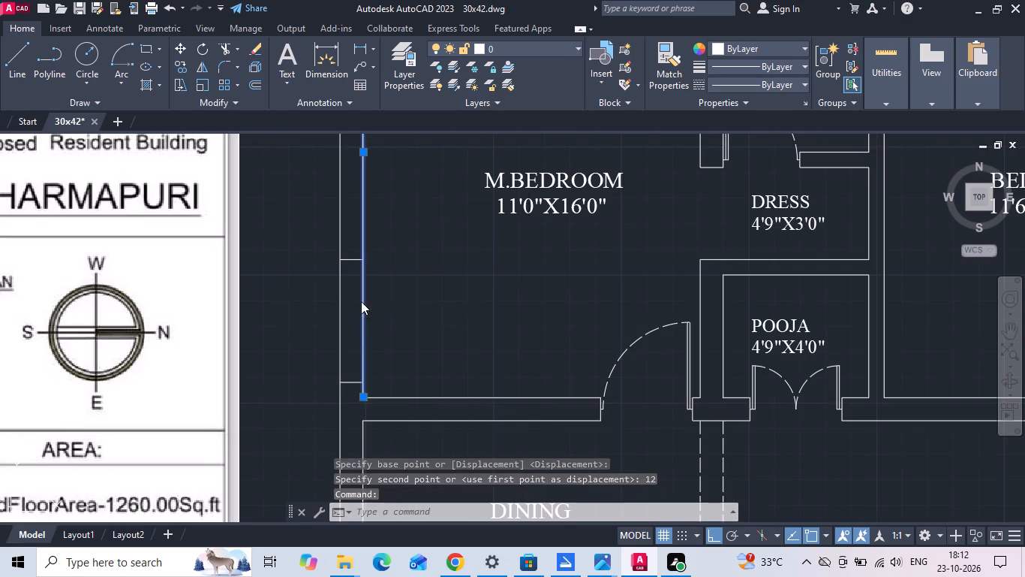
left_click(371, 282)
scroll(388, 297, "up", 1)
left_click(459, 292)
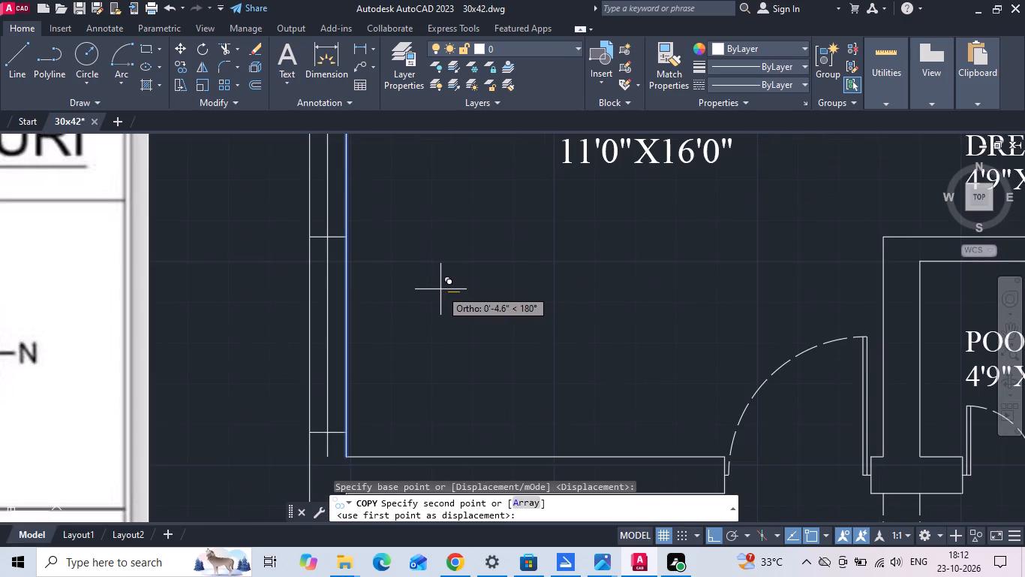
type("4 5")
key("space")
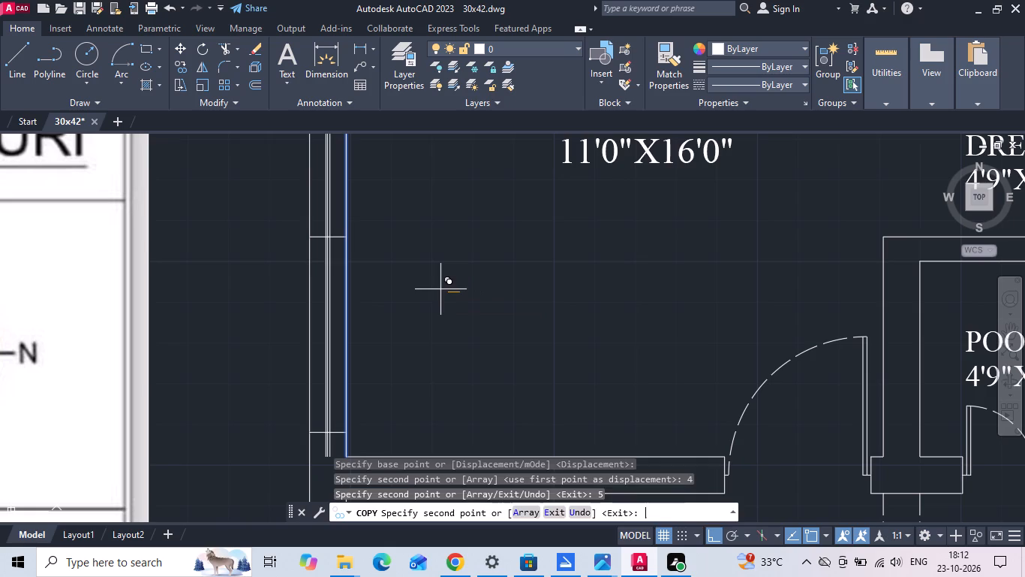
key("Escape")
Trim the two glass lines beyond the upper and lower jambs of the M.BEDROOM's left wall window.
key("t")
key("r")
key("space")
key("space")
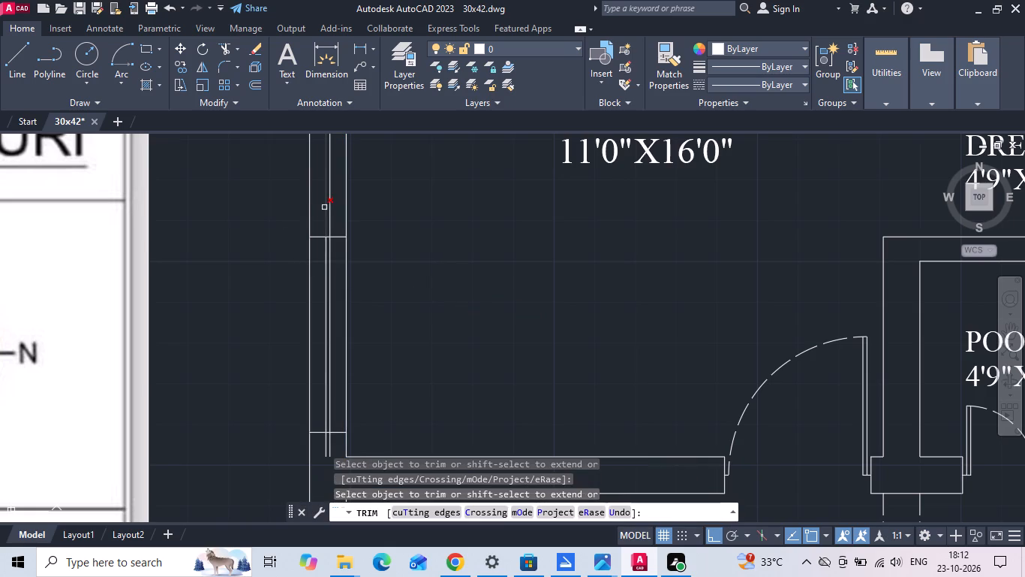
left_click(324, 207)
left_click(329, 210)
left_click(332, 446)
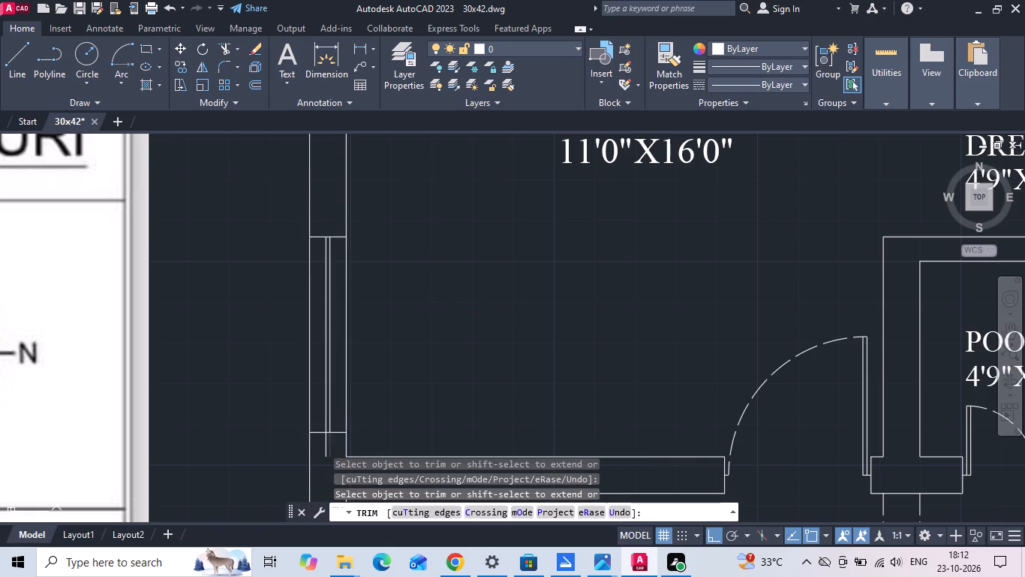
left_click(323, 447)
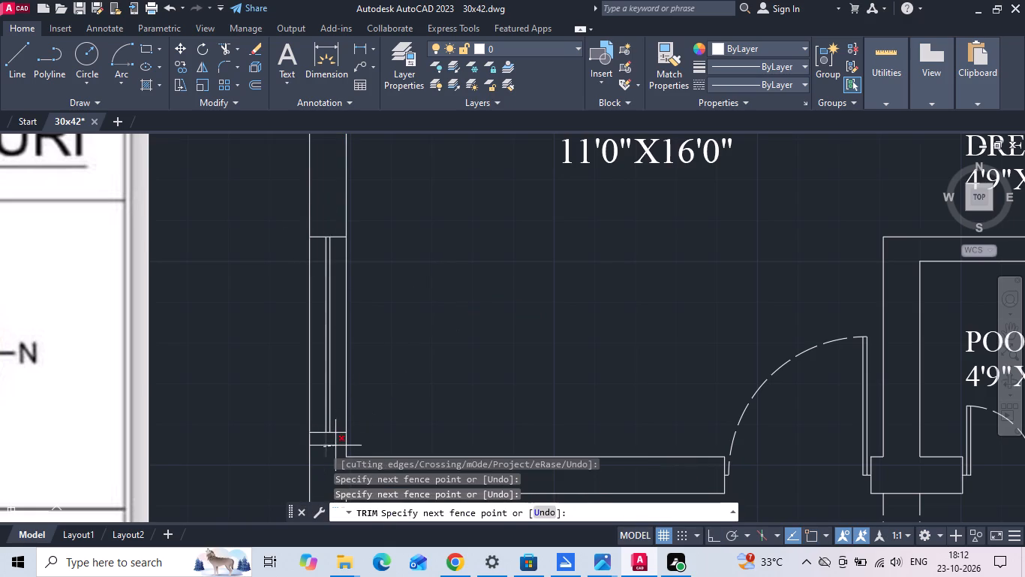
left_click(335, 446)
scroll(456, 304, "down", 4)
key("Escape")
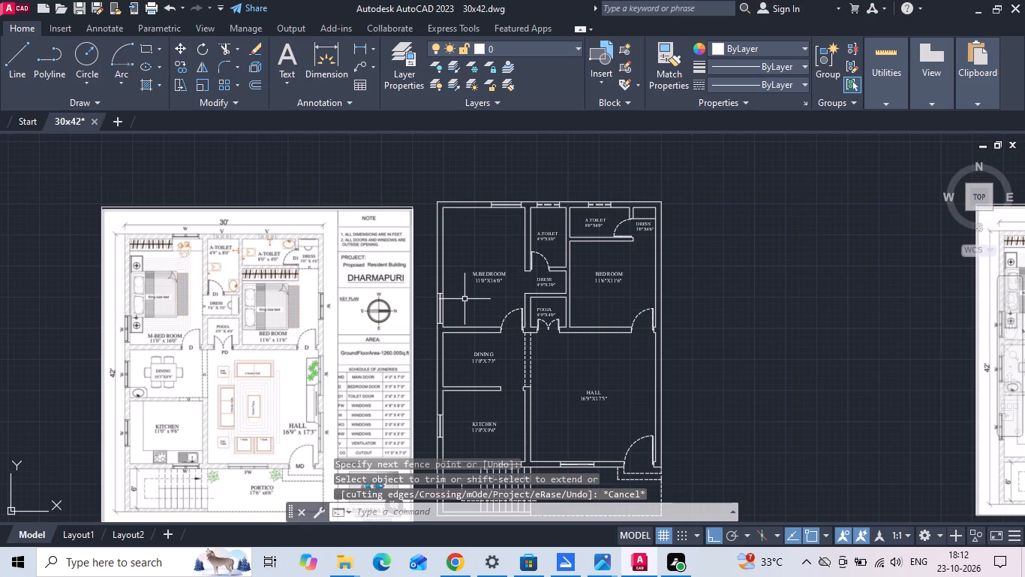
Copy the M.BEDROOM's left wall window straight down into the DINING room's left wall.
scroll(442, 332, "up", 3)
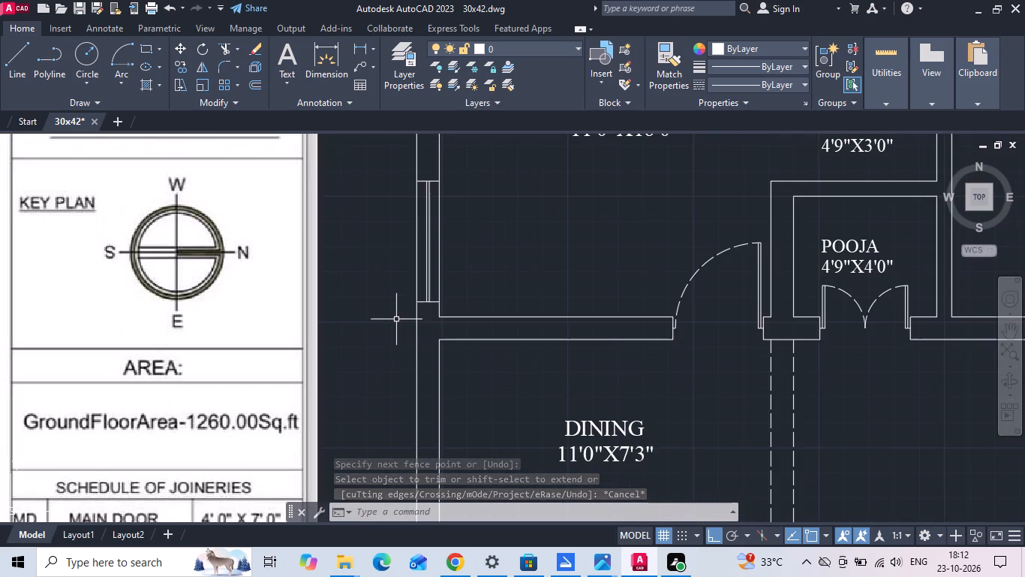
left_click_drag(395, 316, 408, 298)
left_click(469, 168)
right_click(469, 168)
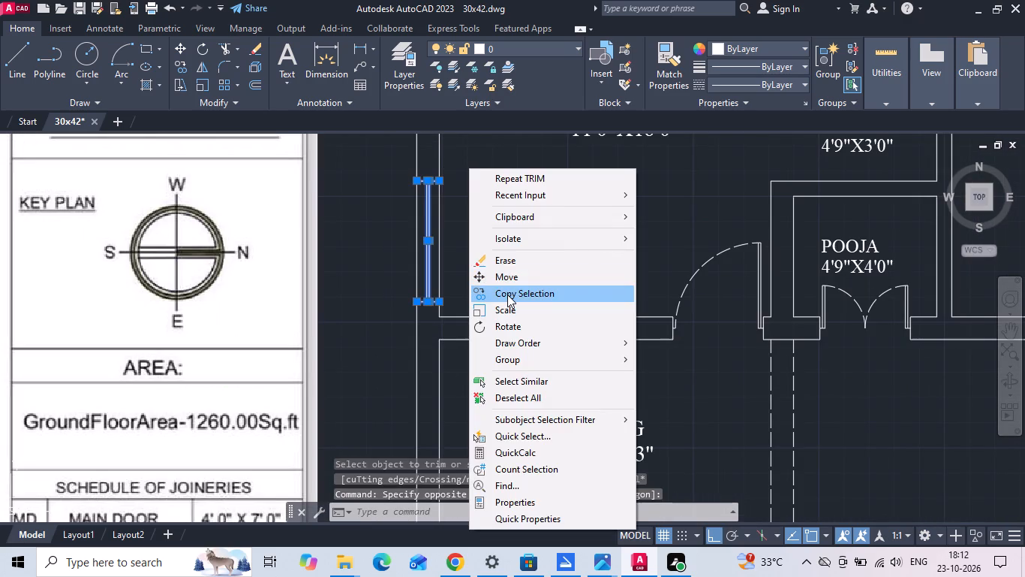
left_click(507, 295)
left_click_drag(506, 240, 503, 263)
middle_click_drag(502, 370, 506, 214)
left_click(500, 288)
key("Escape")
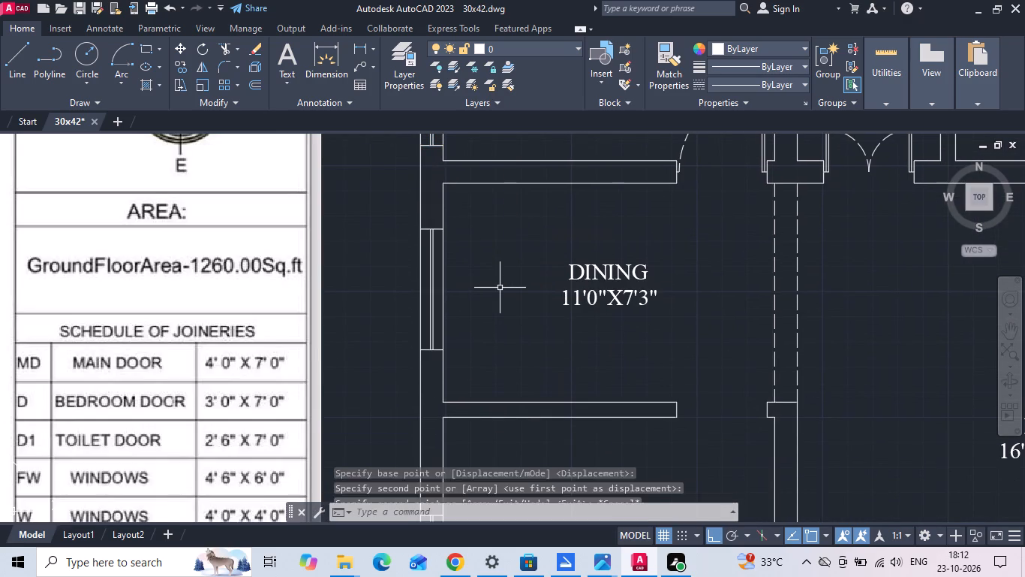
Draw a horizontal guide line outward from the midpoint of the DINING's left inner wall and offset it 2' upward.
type("L")
key("space")
left_click(447, 293)
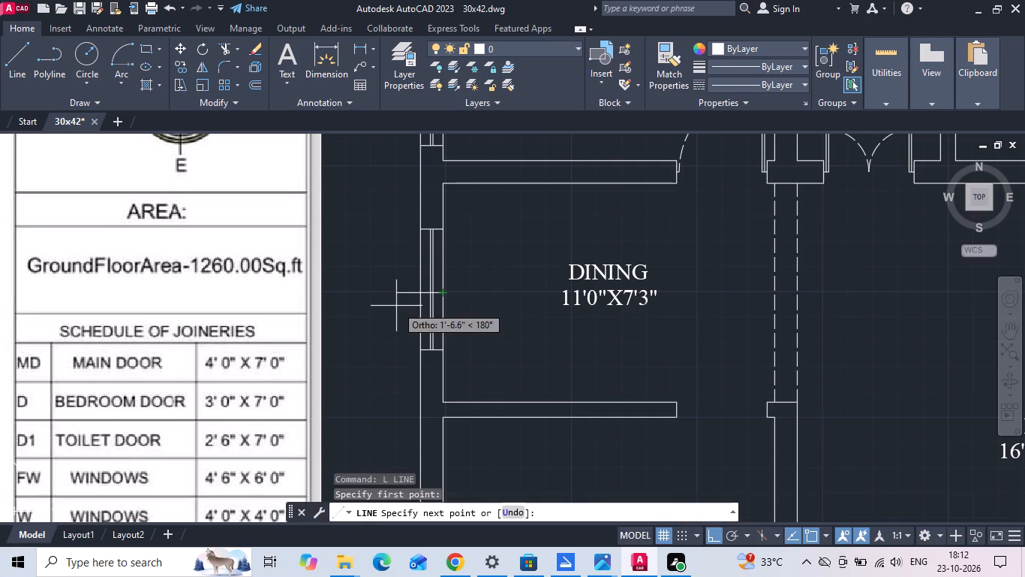
left_click(396, 306)
key("Escape")
type("O 2'")
key("Return")
left_click(412, 292)
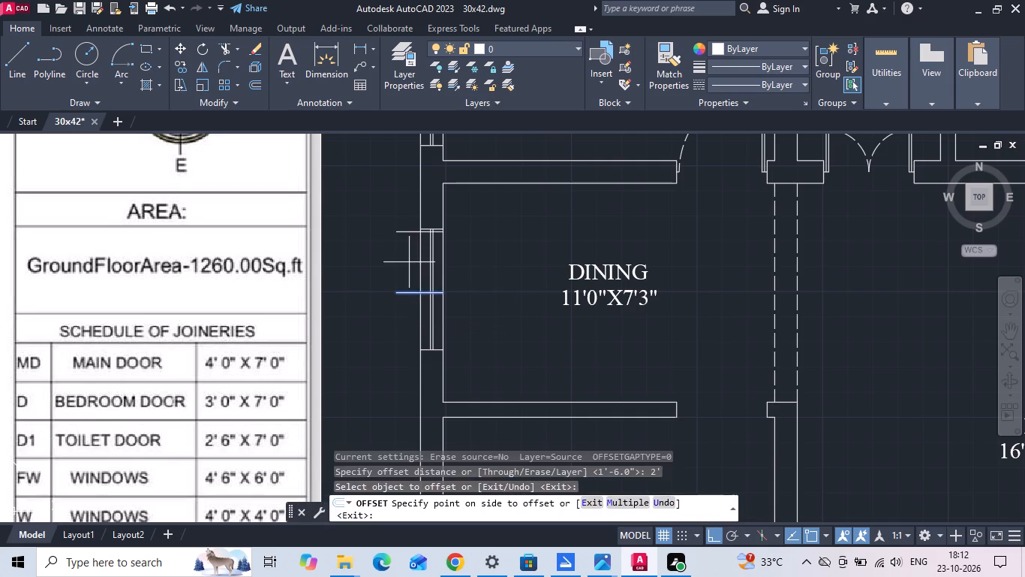
left_click(409, 262)
scroll(443, 219, "up", 3)
key("Escape")
Move the DINING window with its jambs and glass lines so its upper jamb meets the upper guide line.
scroll(413, 240, "up", 2)
left_click_drag(383, 260, 372, 273)
left_click_drag(311, 304, 314, 296)
scroll(386, 175, "down", 3)
middle_click_drag(379, 292, 383, 159)
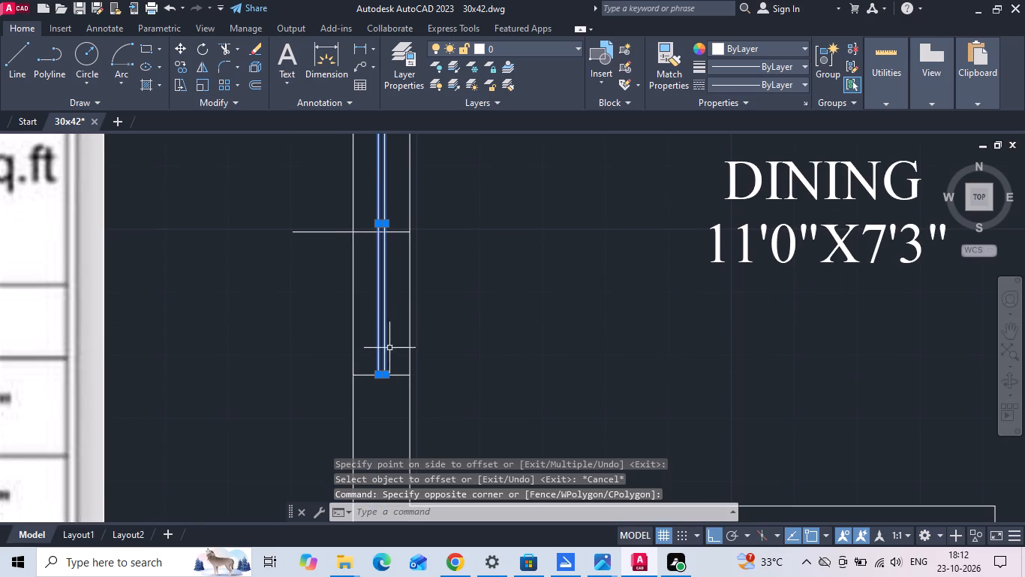
left_click(399, 387)
left_click(389, 352)
middle_click_drag(446, 304, 453, 448)
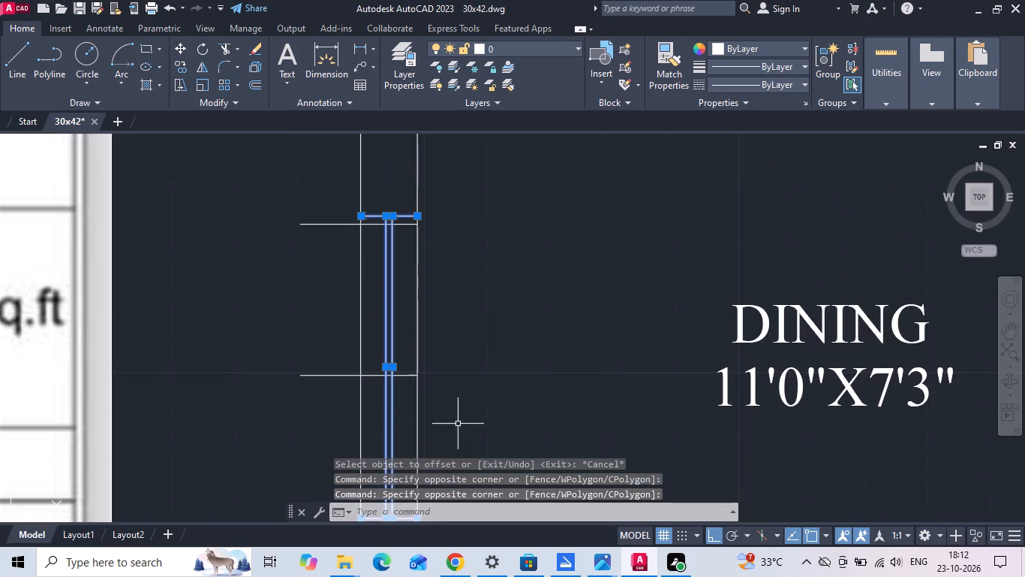
scroll(413, 208, "up", 1)
right_click(382, 195)
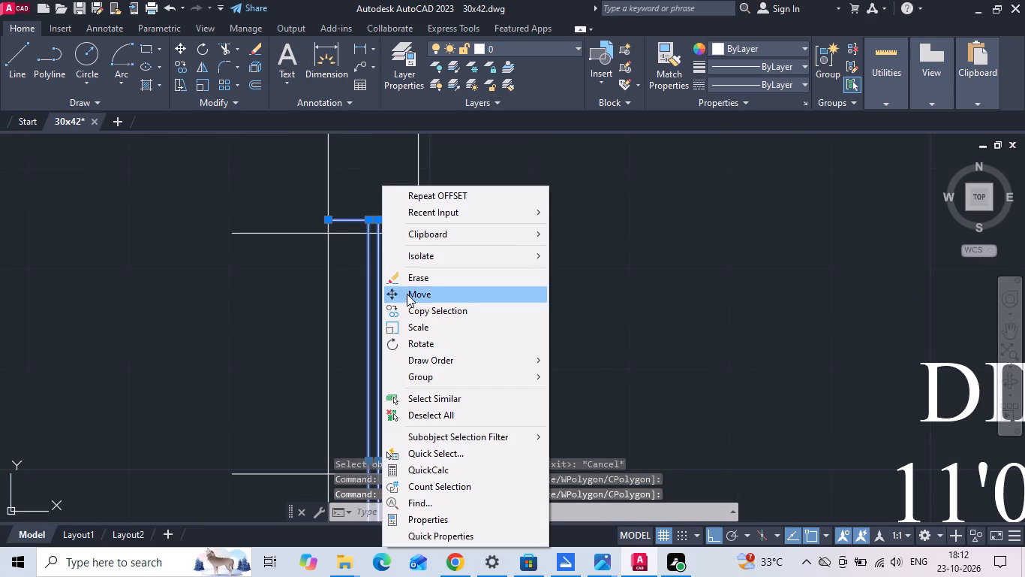
left_click(407, 294)
left_click(419, 220)
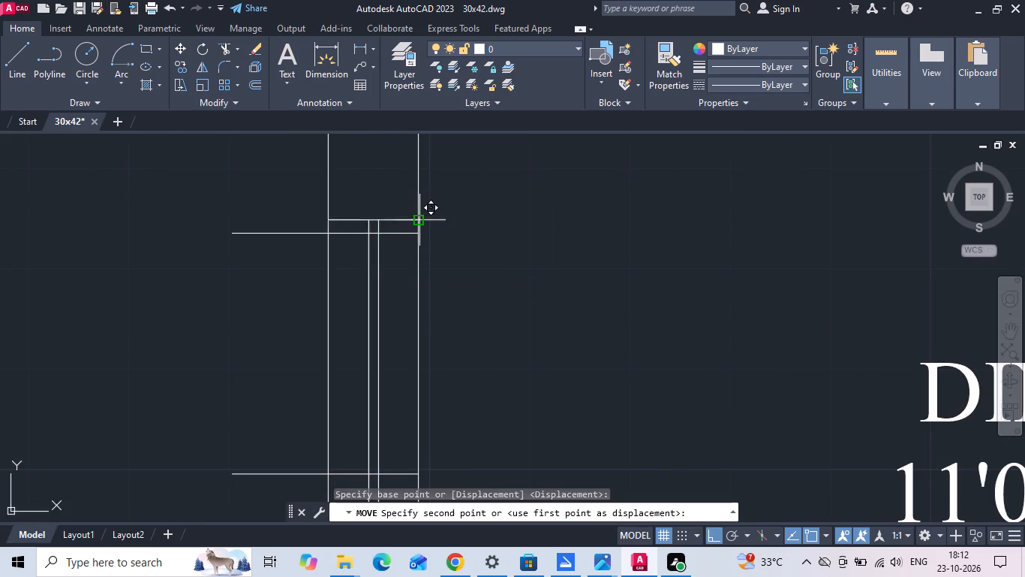
left_click(418, 236)
Delete the two horizontal guide lines at the DINING window.
scroll(302, 210, "down", 2)
left_click_drag(299, 207, 272, 335)
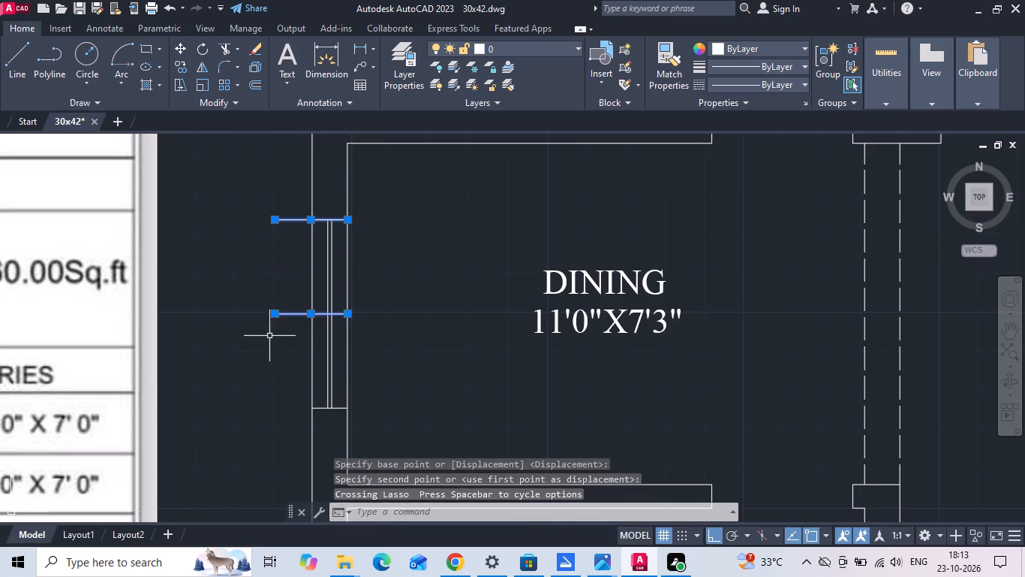
key("Delete")
Measure the length of the upper window on the HALL's right wall in the reference plan.
scroll(336, 243, "down", 3)
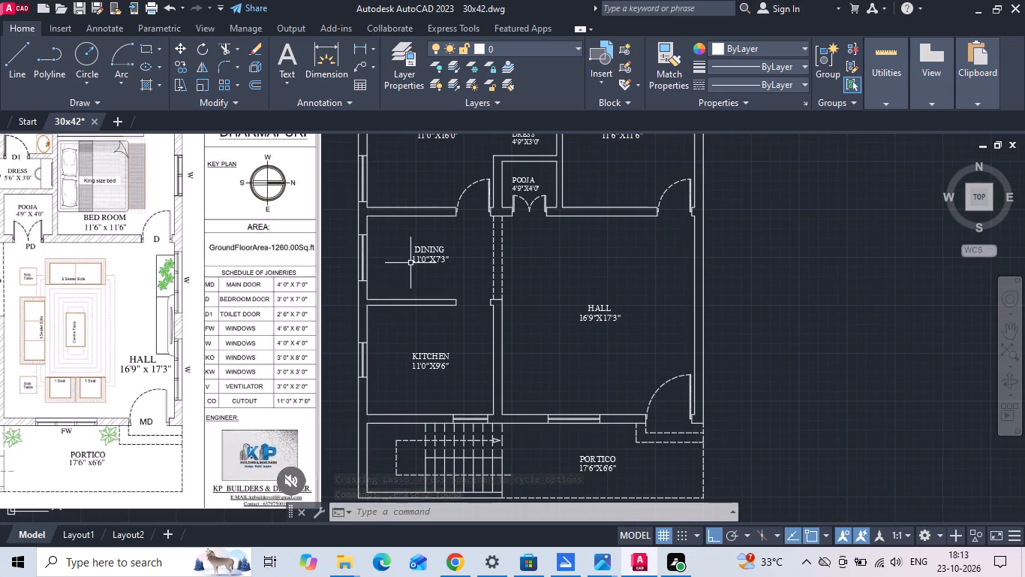
left_click(359, 47)
scroll(129, 283, "up", 2)
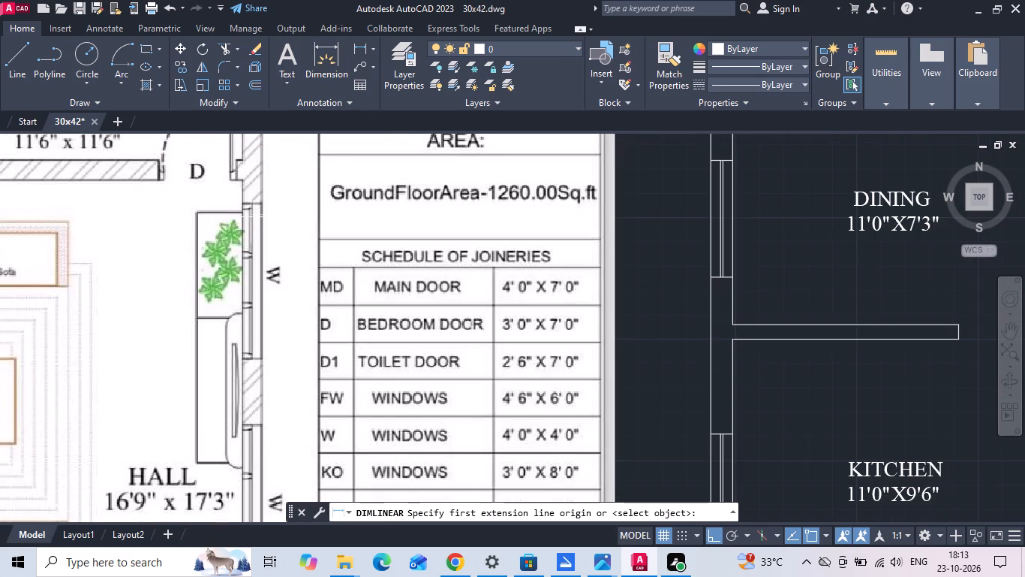
left_click(260, 204)
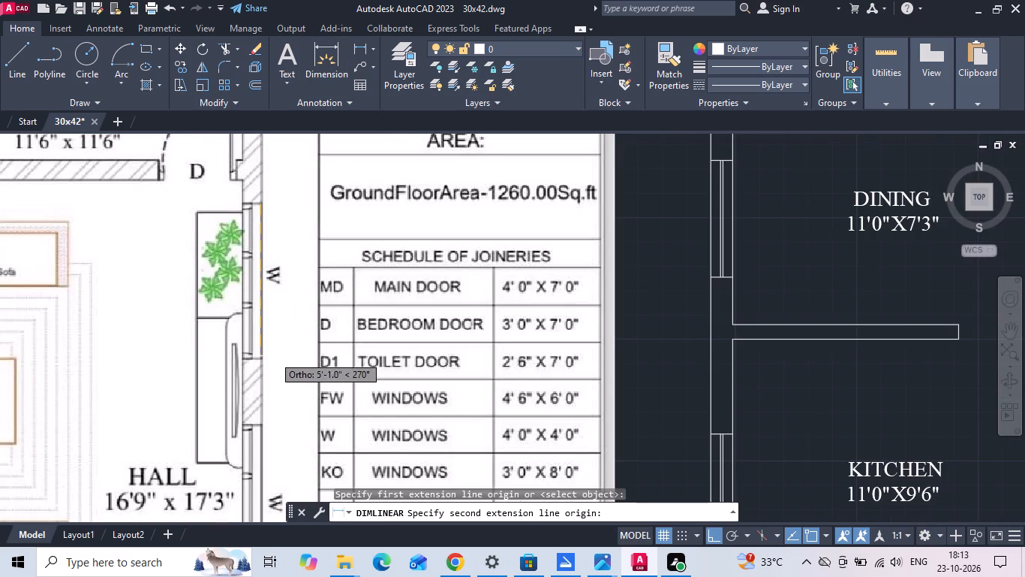
key("Escape")
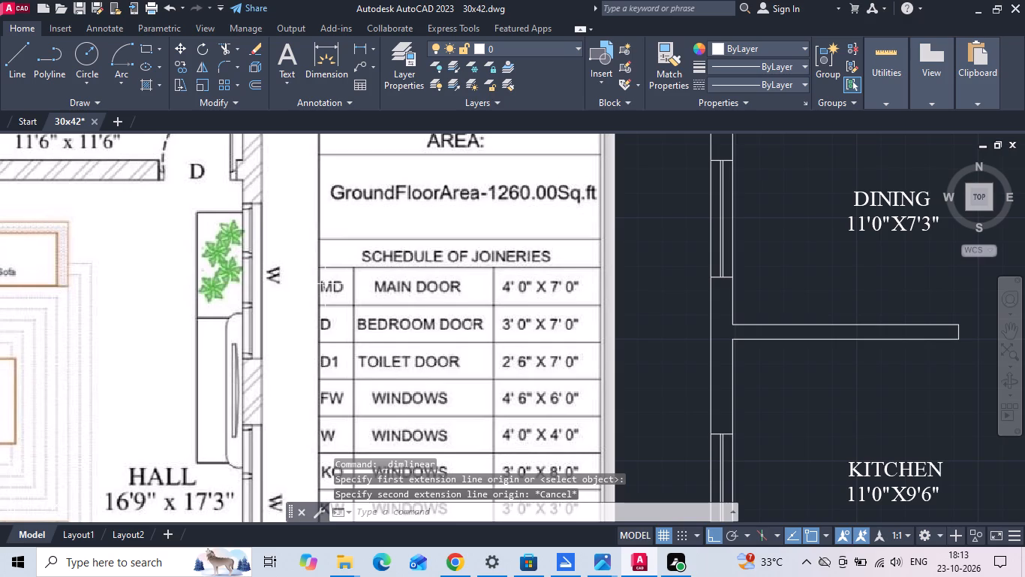
Move the left jamb of the HALL's front window 6" to the left.
scroll(329, 279, "down", 1)
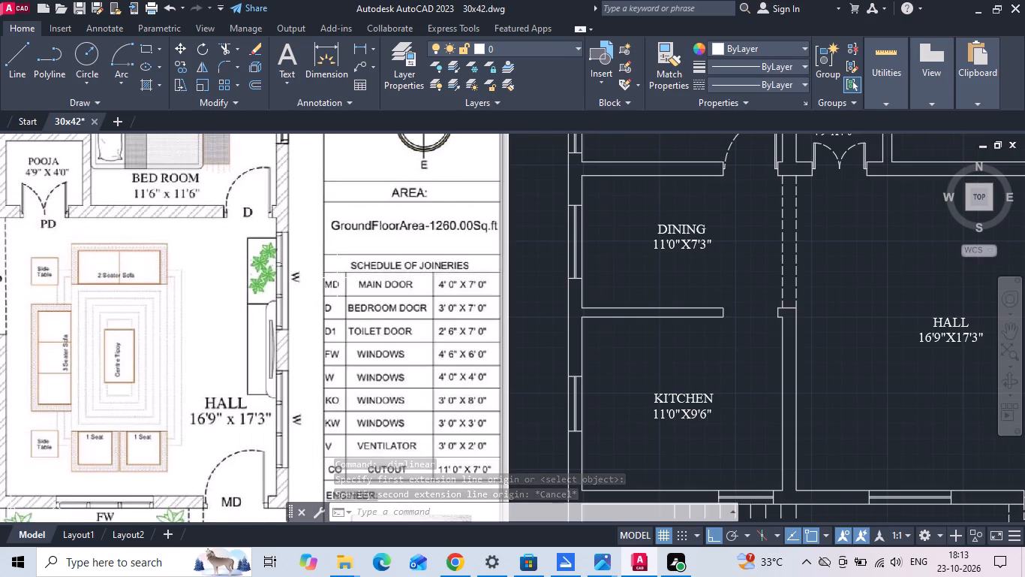
scroll(419, 248, "down", 1)
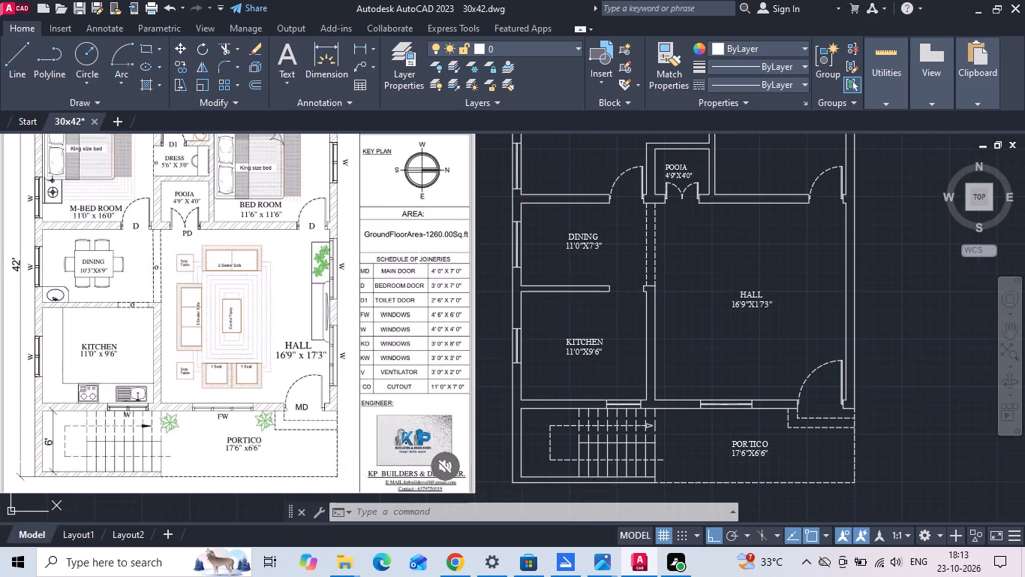
scroll(753, 400, "up", 3)
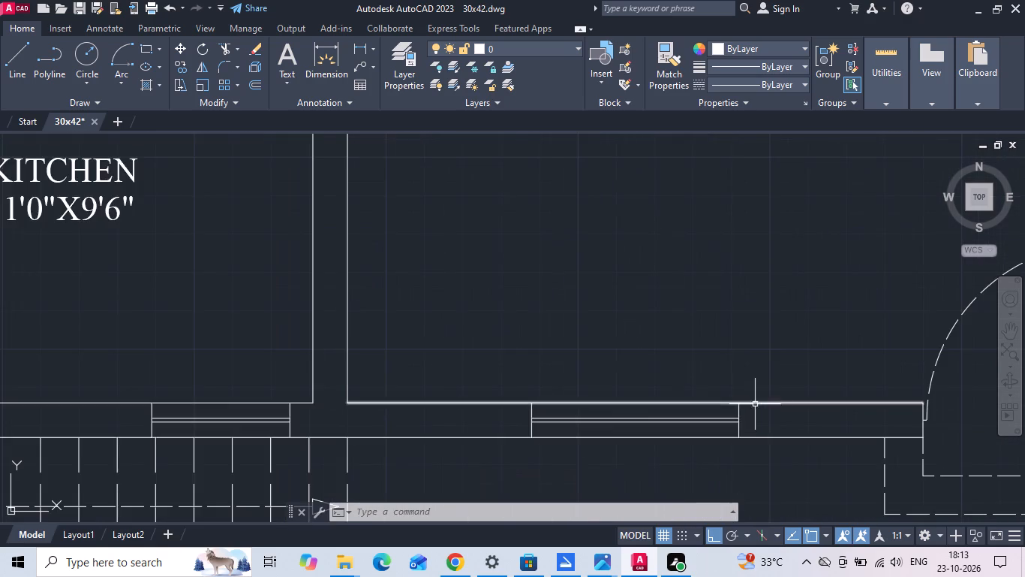
scroll(733, 413, "up", 1)
middle_click_drag(732, 411, 711, 319)
scroll(416, 317, "up", 1)
left_click_drag(406, 321, 379, 325)
left_click(308, 326)
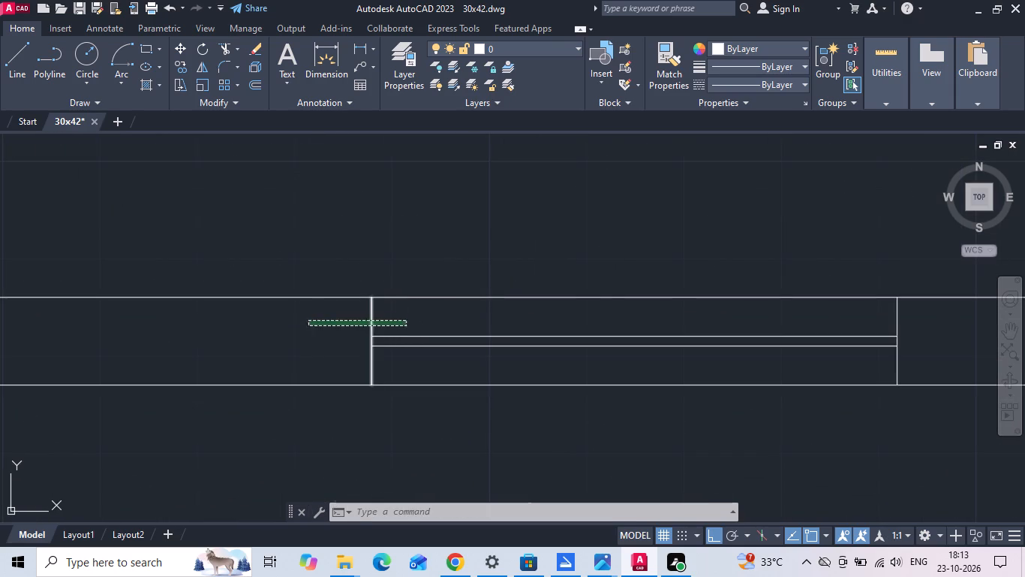
right_click(305, 327)
left_click(337, 278)
left_click_drag(549, 198, 528, 198)
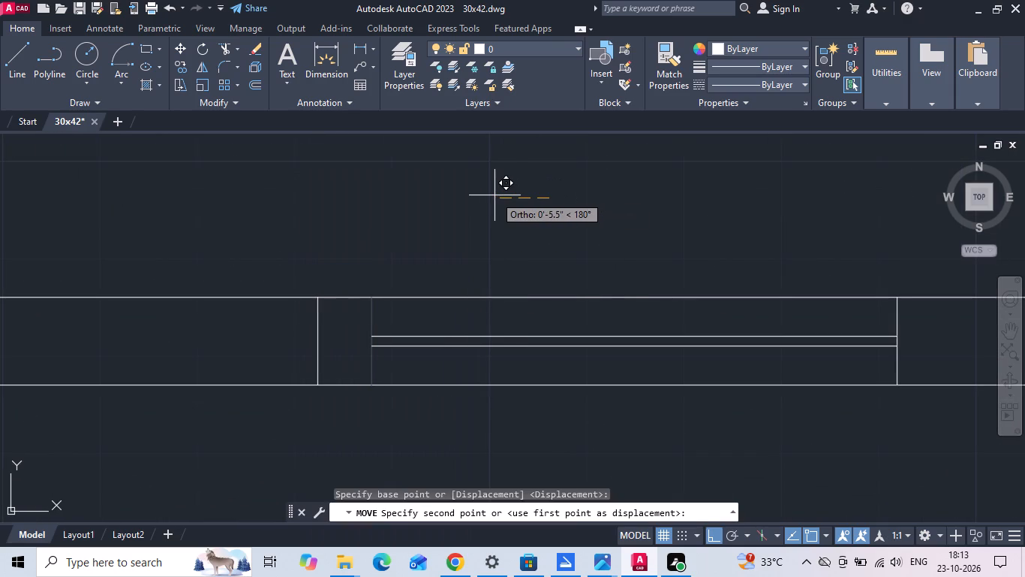
type("6")
key("space")
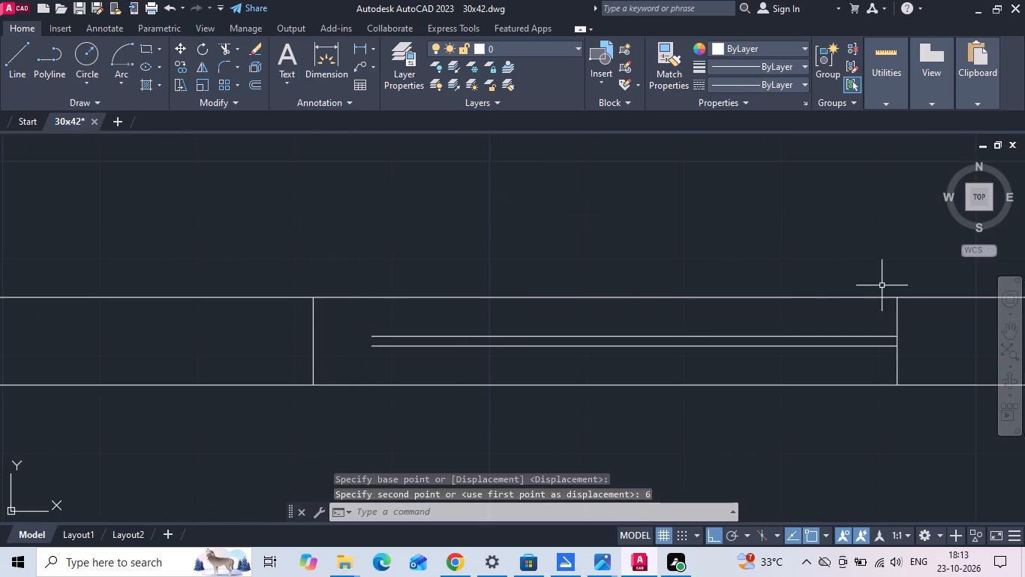
Move the right jamb of the HALL's front window 6" to the right.
middle_click_drag(655, 263, 558, 264)
left_click(807, 314)
left_click(758, 323)
right_click(757, 320)
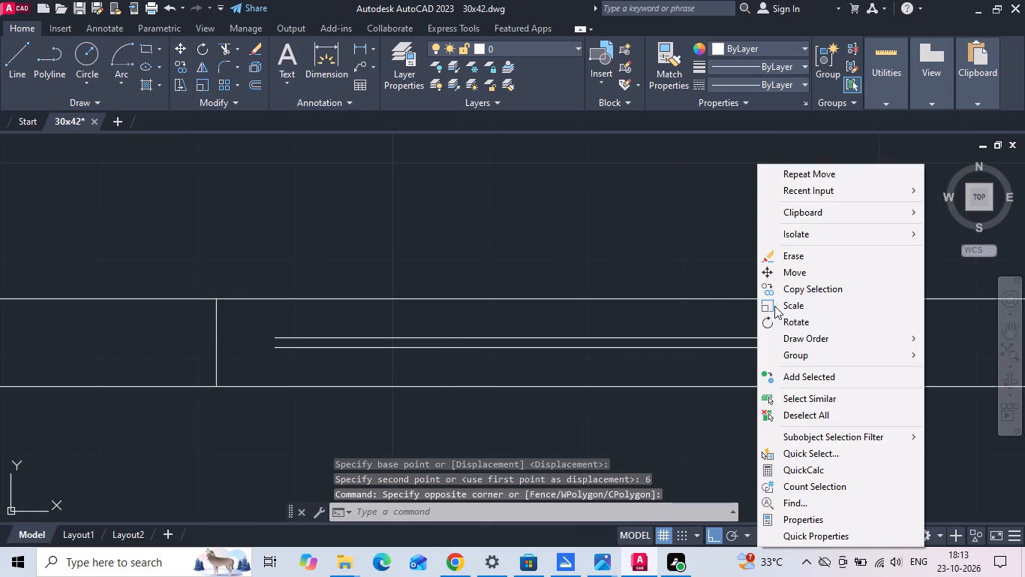
left_click(795, 276)
left_click_drag(744, 234, 765, 229)
type("6 EX")
Extend both glass lines of the HALL's front window to the relocated left and right jambs.
key("space")
left_click_drag(637, 367, 639, 328)
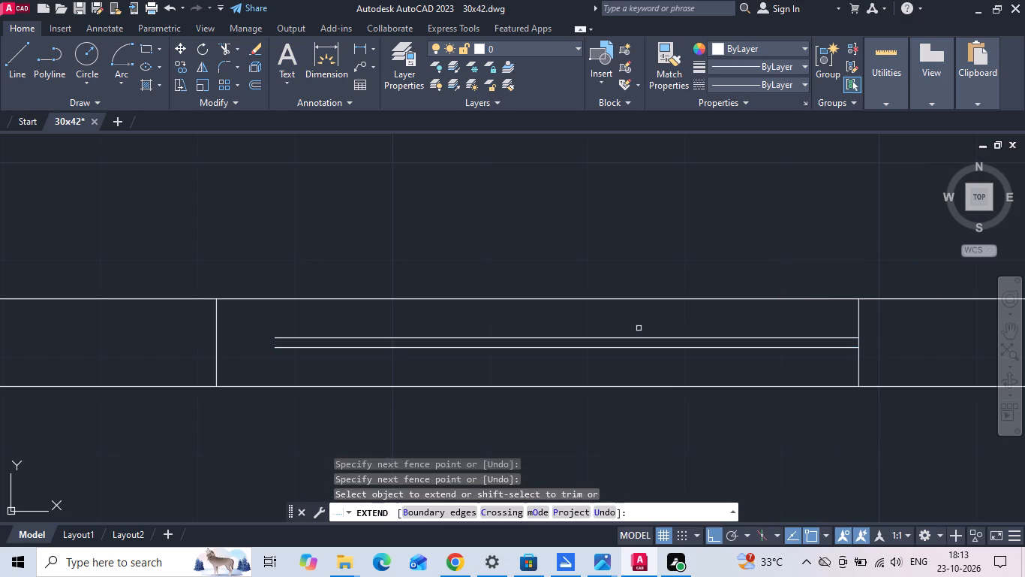
left_click_drag(352, 347, 334, 345)
left_click_drag(284, 332, 274, 354)
left_click(274, 355)
scroll(271, 355, "down", 2)
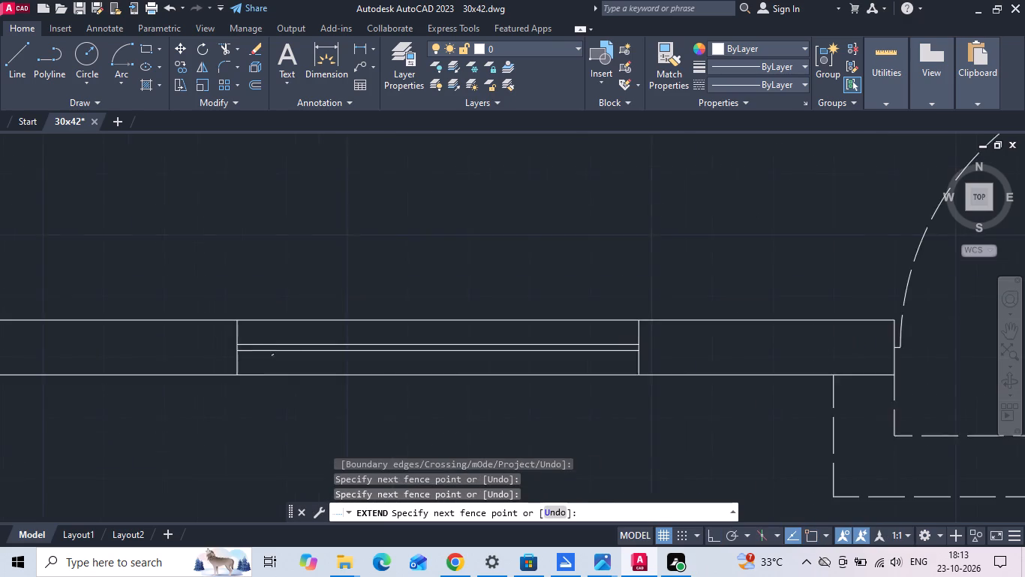
key("Escape")
Draw a horizontal guide line about 3'-9.6" long into the HALL from the midpoint of its right inner wall.
scroll(701, 301, "down", 2)
scroll(611, 367, "down", 1)
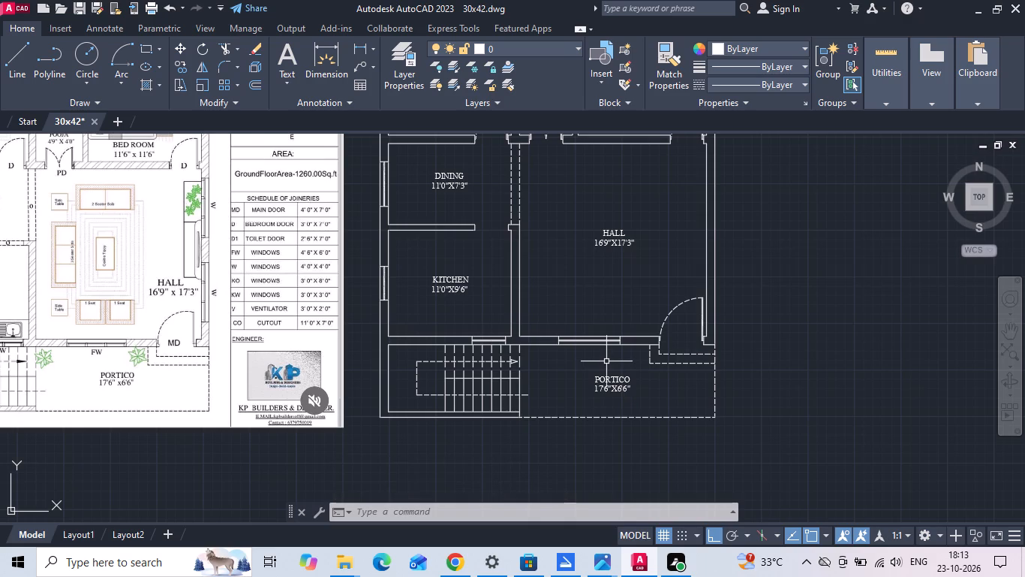
scroll(604, 363, "down", 1)
scroll(653, 264, "up", 1)
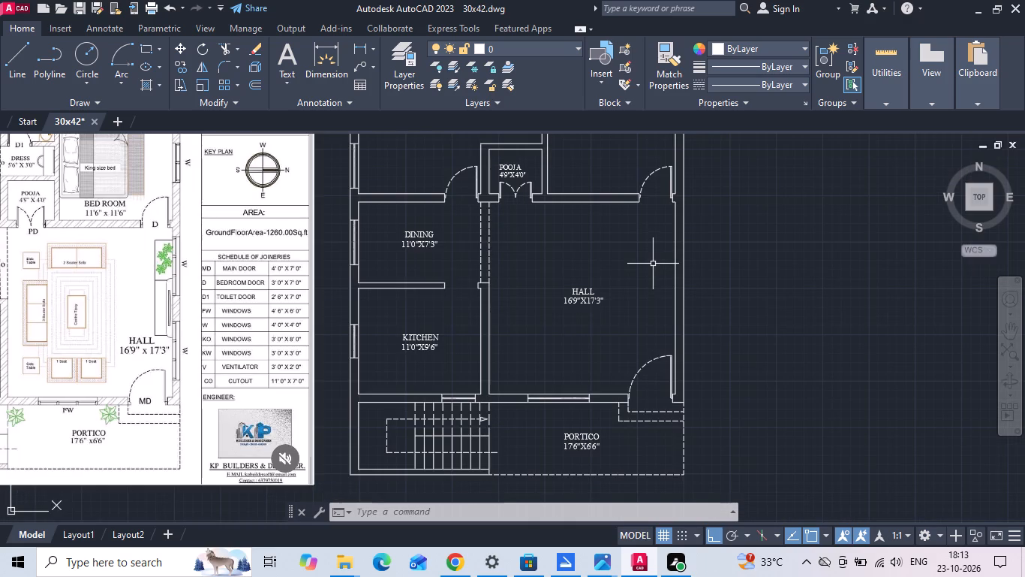
type("L")
key("space")
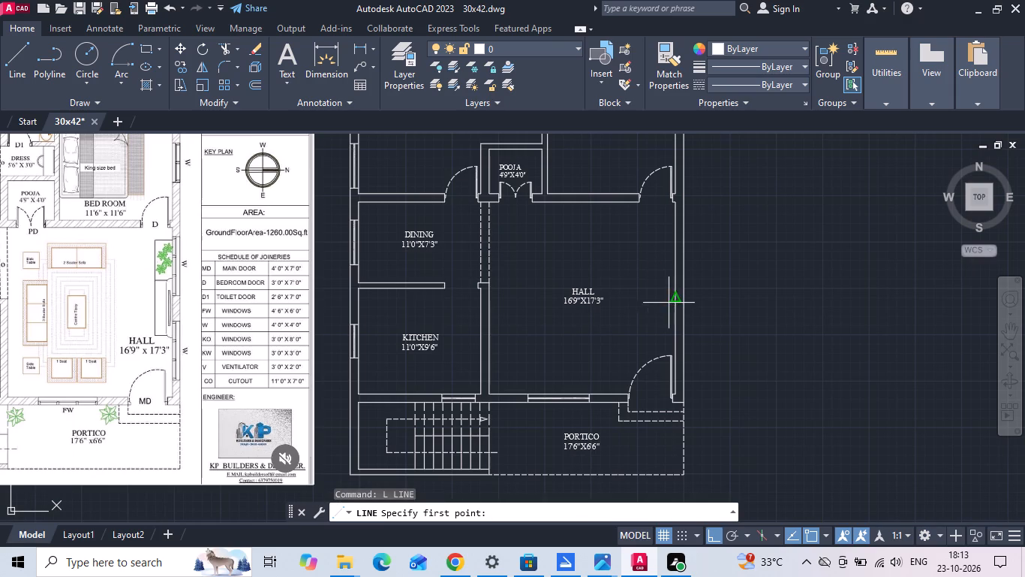
left_click(675, 303)
scroll(647, 307, "up", 1)
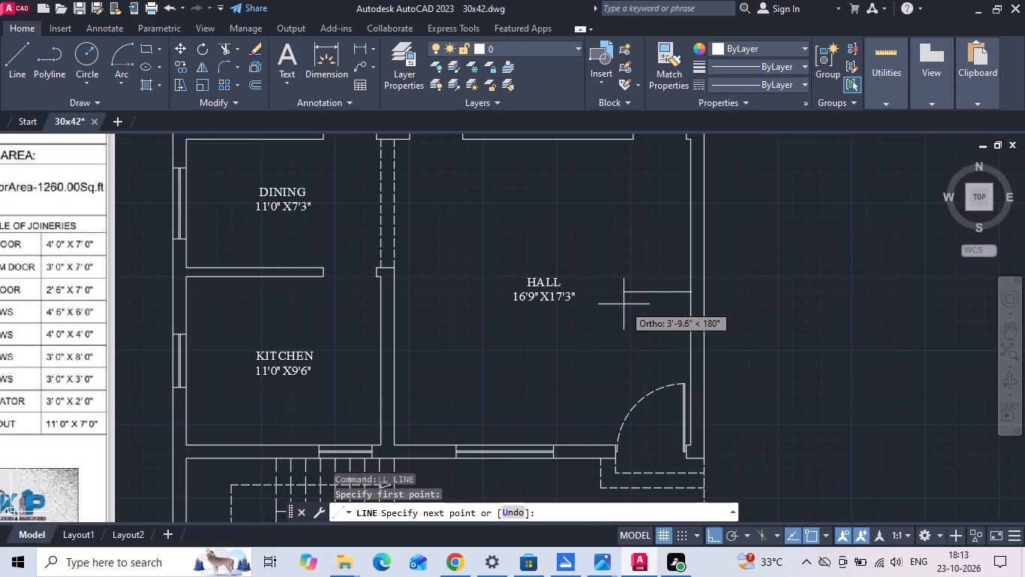
left_click(624, 304)
key("Escape")
Measure the wall segment between the two windows on the HALL's right wall in the reference plan.
scroll(664, 322, "down", 1)
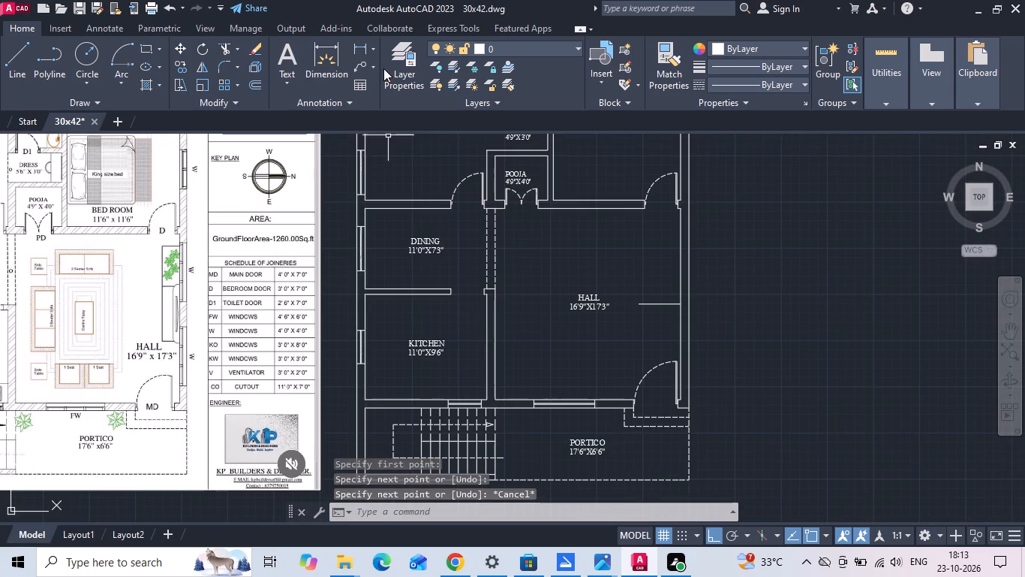
left_click(359, 44)
scroll(156, 301, "up", 3)
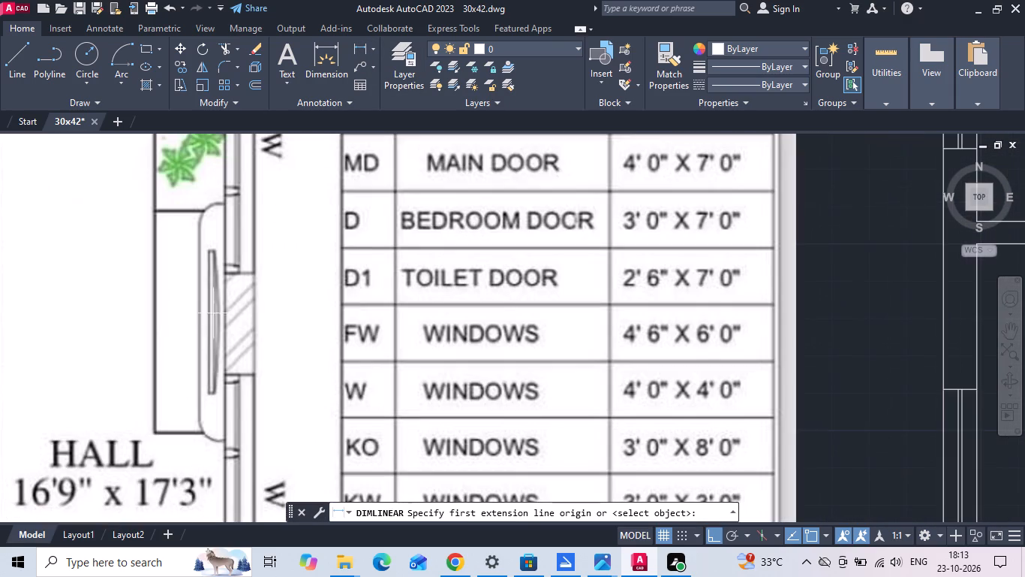
left_click(254, 270)
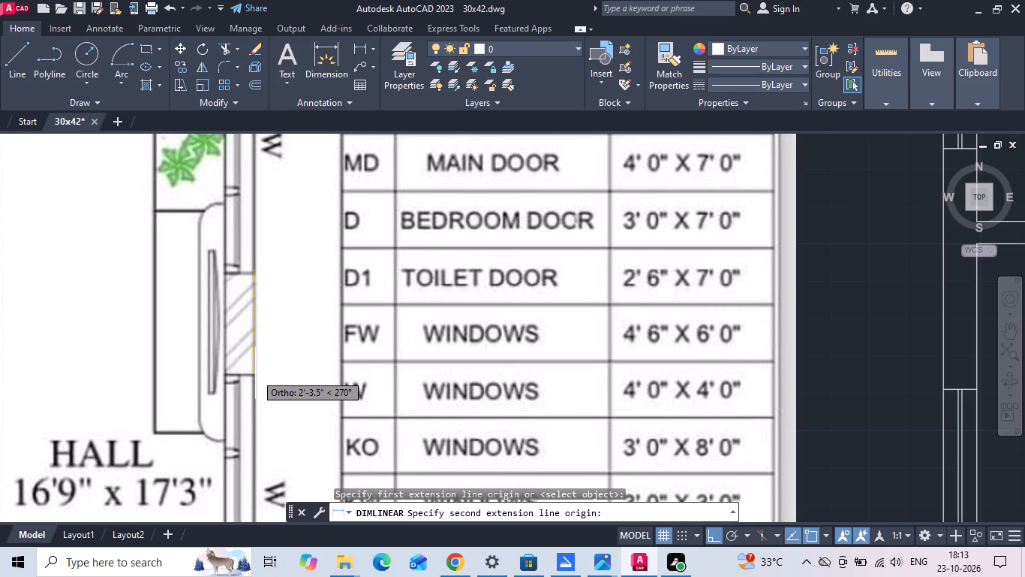
key("Escape")
scroll(184, 341, "down", 3)
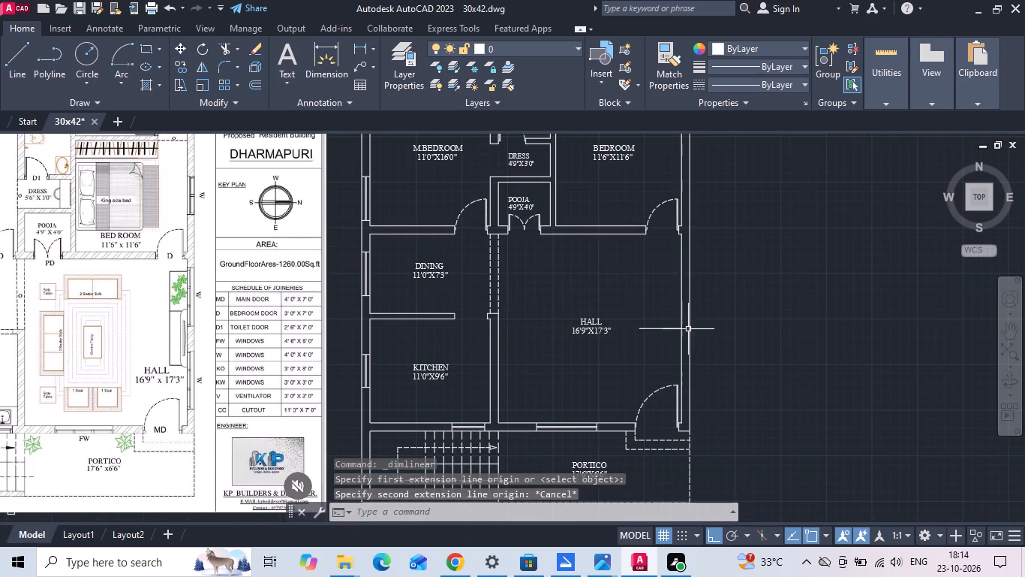
Offset the horizontal guide line at the HALL's right wall by 1' both upward and downward.
scroll(690, 329, "up", 1)
type("O 1'")
key("Return")
left_click_drag(658, 328, 657, 317)
left_click(656, 279)
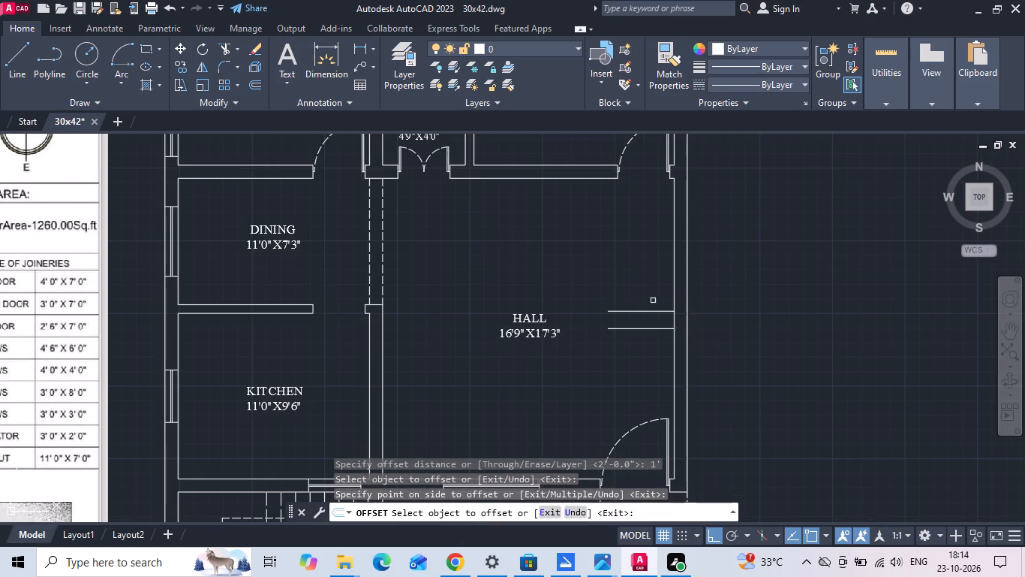
left_click_drag(648, 328, 646, 350)
left_click(631, 367)
key("Escape")
Offset the upper guide line 5' upward and the lower guide line 5' downward to mark the HALL's two side windows.
type("O")
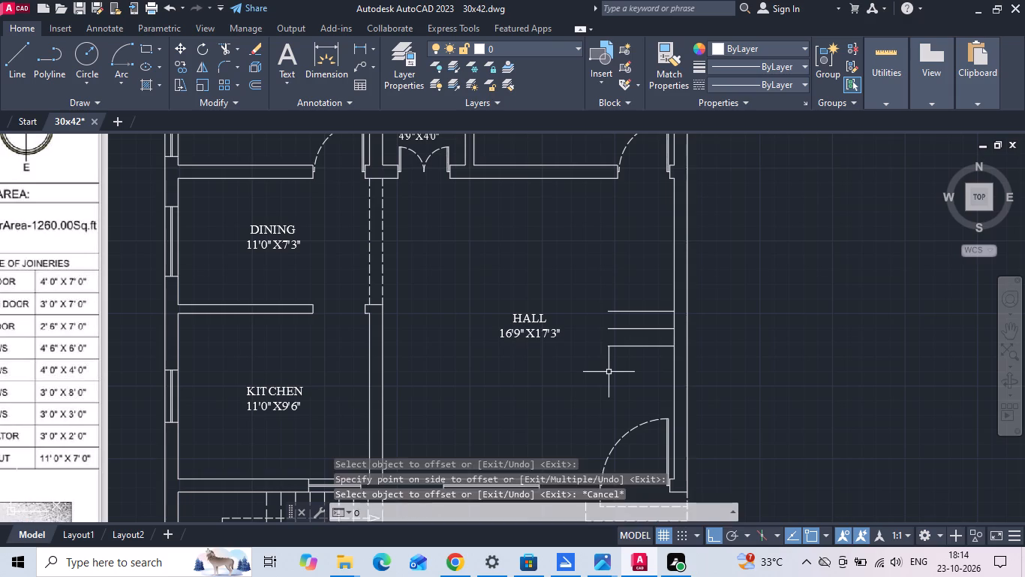
key("space")
key("5")
key("apostrophe")
key("Return")
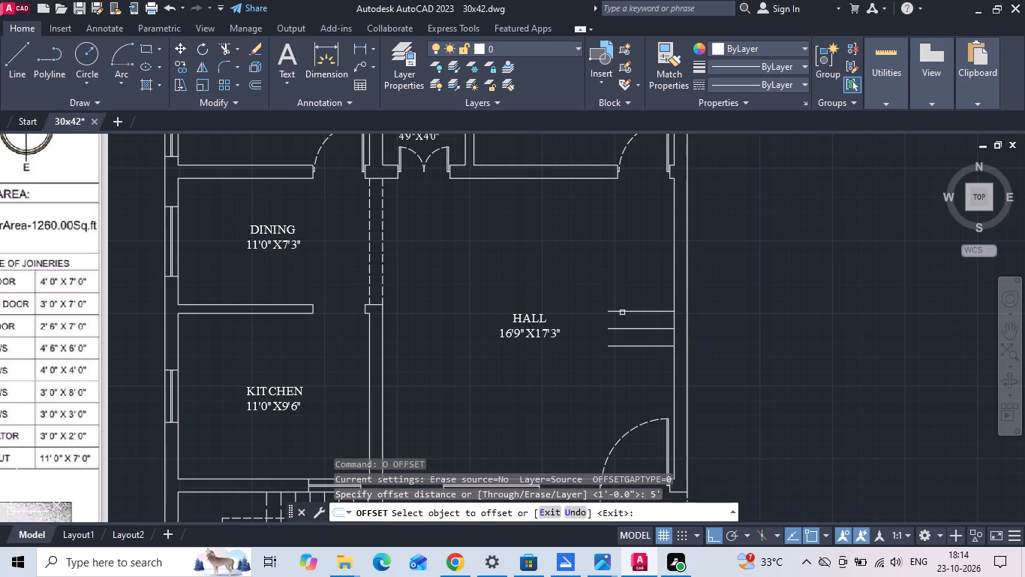
left_click(622, 310)
left_click(633, 240)
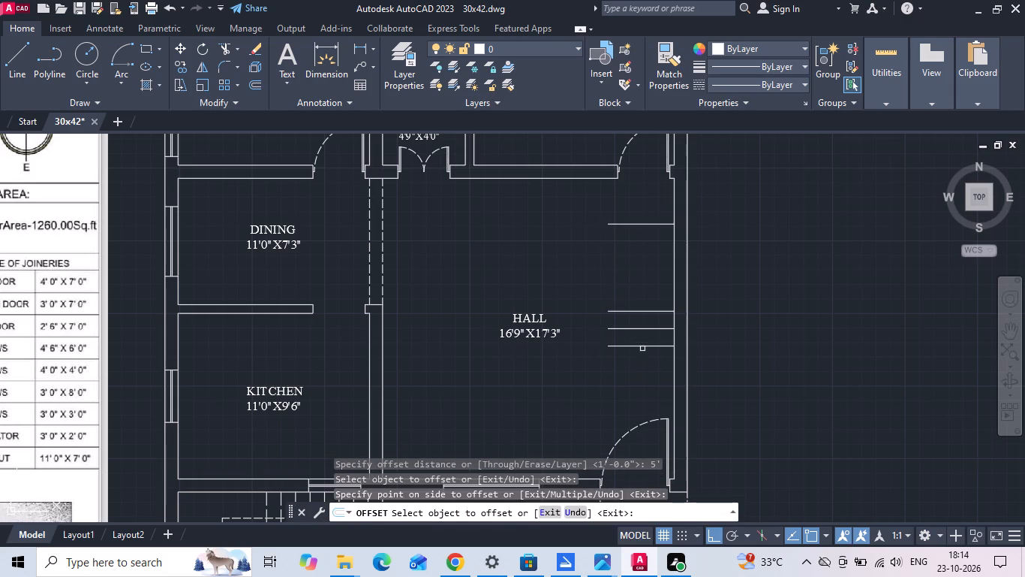
left_click_drag(642, 346, 645, 352)
left_click(640, 376)
middle_click_drag(641, 352, 645, 331)
scroll(766, 345, "down", 1)
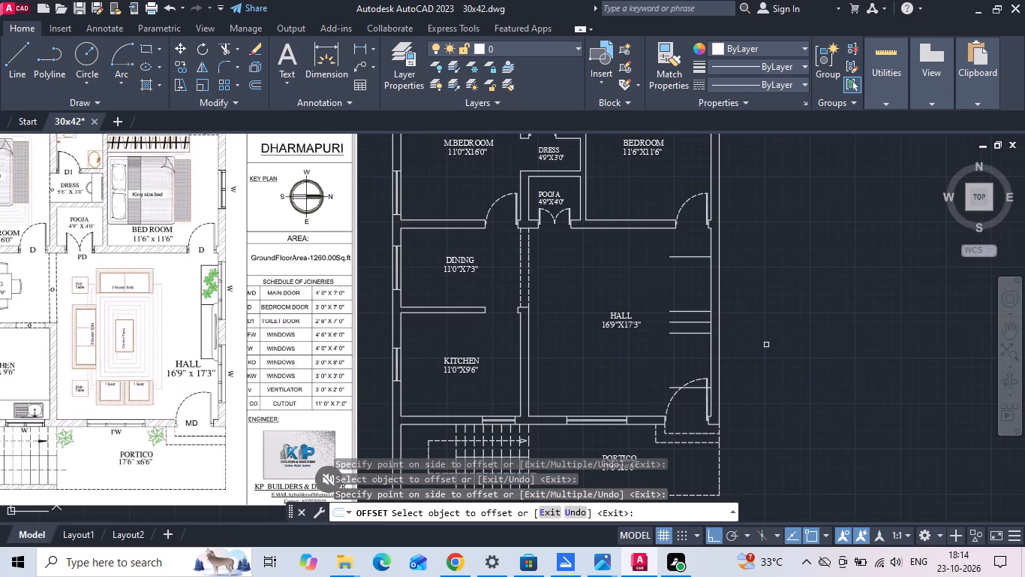
key("Escape")
Move the two lower window guide lines at the HALL's right wall 6" downward.
scroll(729, 365, "up", 2)
left_click_drag(649, 295, 640, 305)
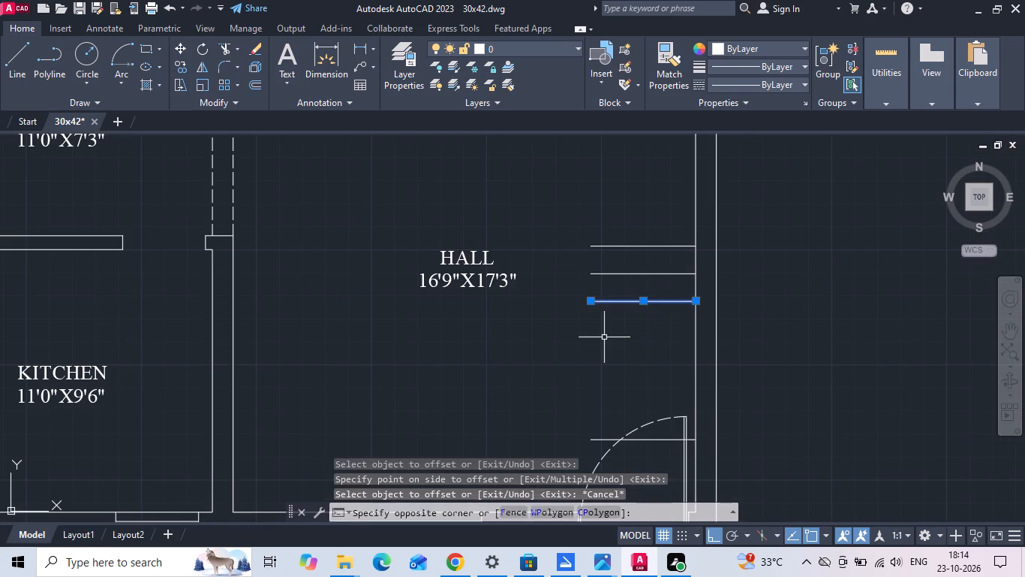
left_click(604, 337)
middle_click_drag(602, 328, 609, 252)
left_click(668, 364)
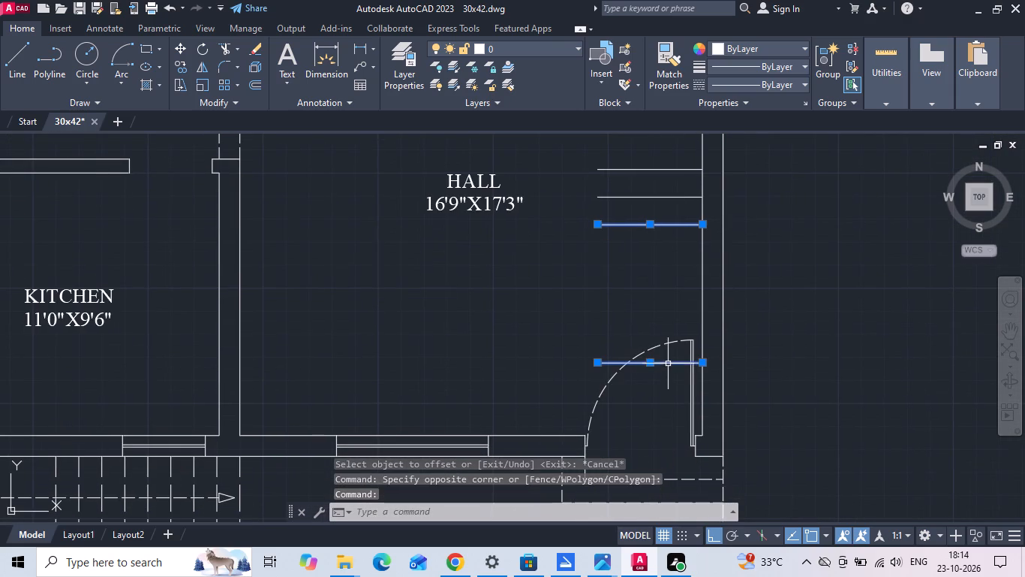
right_click(668, 364)
left_click(725, 112)
left_click_drag(791, 249, 792, 263)
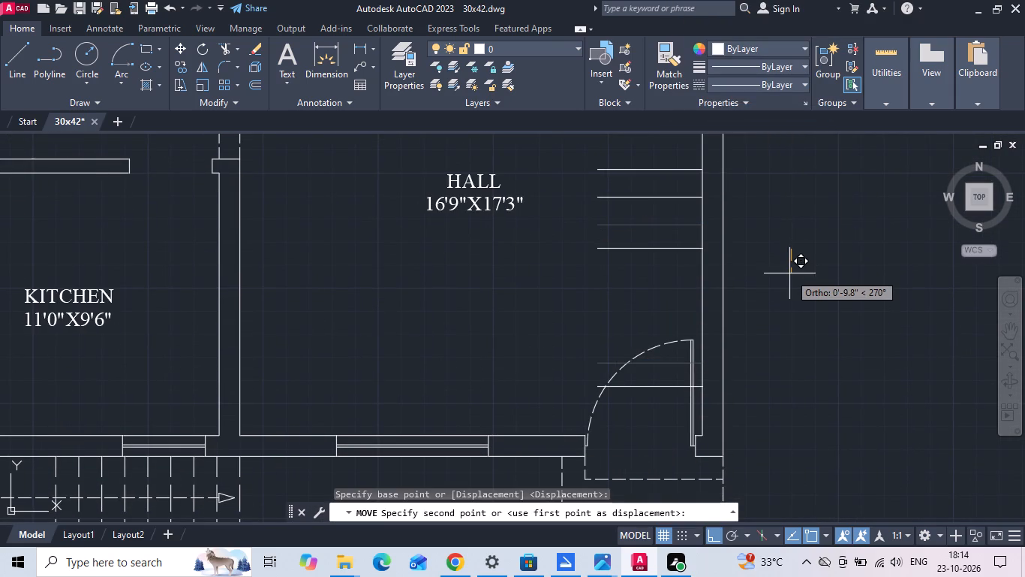
type("6")
key("space")
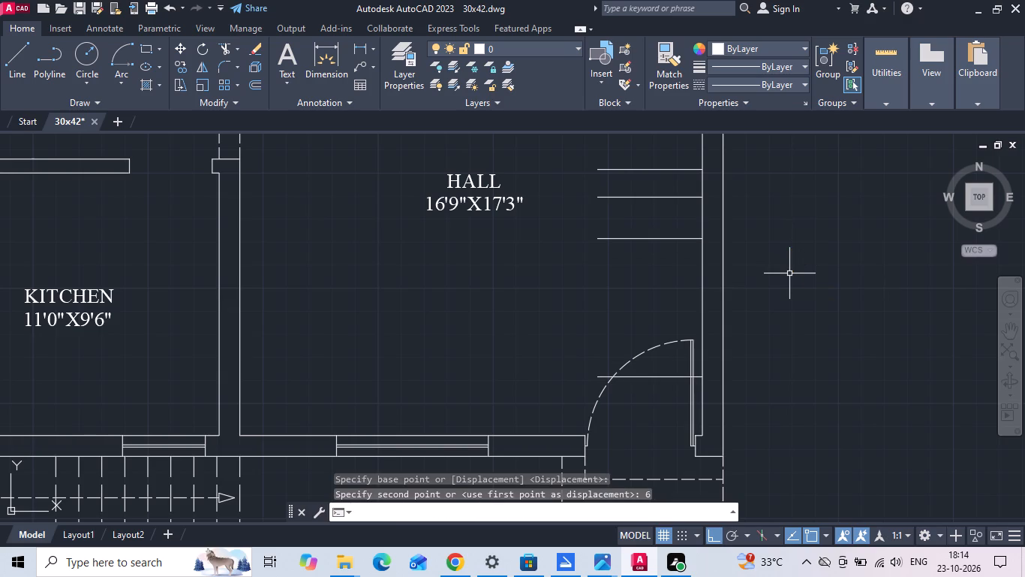
Move the two upper window guide lines at the HALL's right wall 6" upward.
scroll(780, 314, "down", 1)
middle_click_drag(720, 234, 687, 361)
left_click(685, 357)
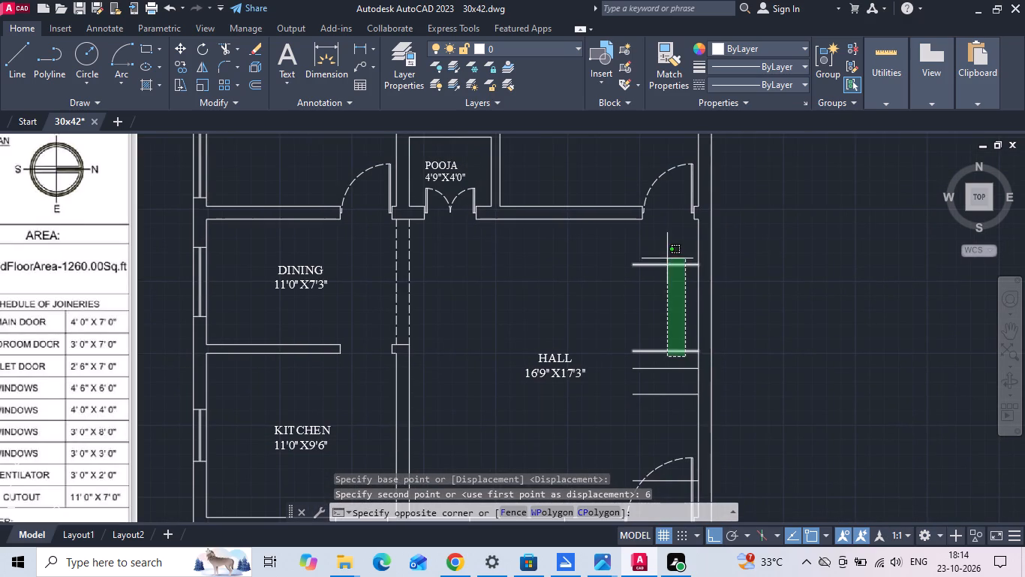
left_click(667, 258)
right_click(667, 258)
left_click(696, 292)
left_click(826, 298)
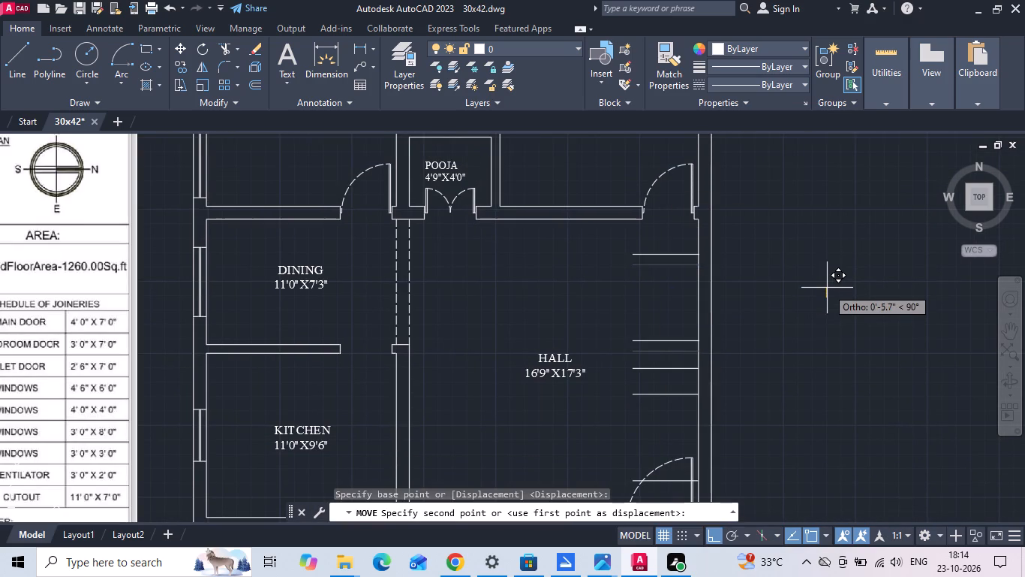
type("6")
key("space")
Extend the four window guide lines through the HALL's right wall to its outer face.
type("EX")
key("space")
left_click_drag(682, 247, 675, 343)
middle_click_drag(669, 344, 645, 233)
left_click(642, 286)
left_click(645, 278)
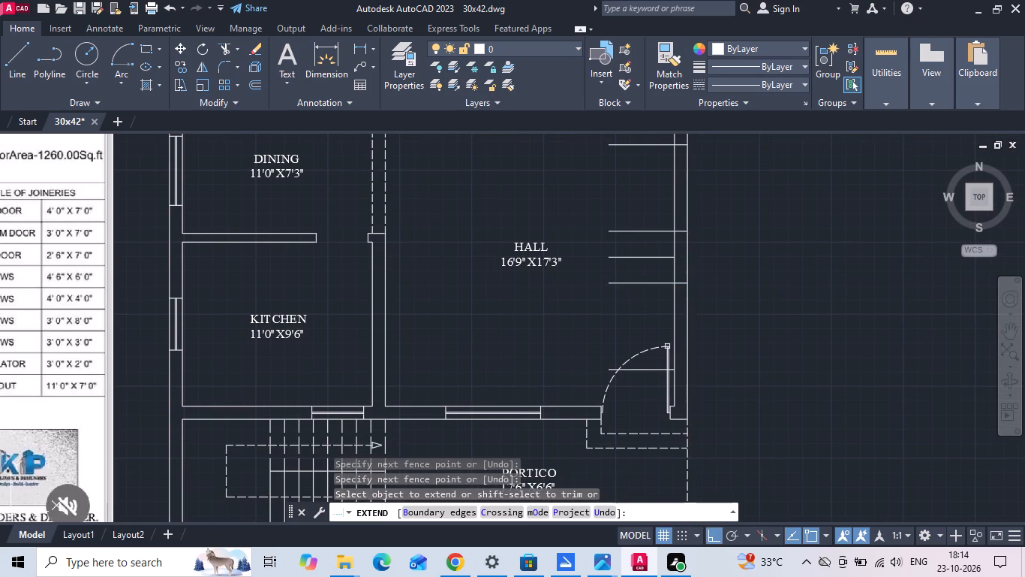
left_click(658, 369)
key("Escape")
Trim the guide lines back to the HALL's right wall, leaving four window jambs, and erase the leftover segment across the main door swing.
key("t")
key("r")
key("space")
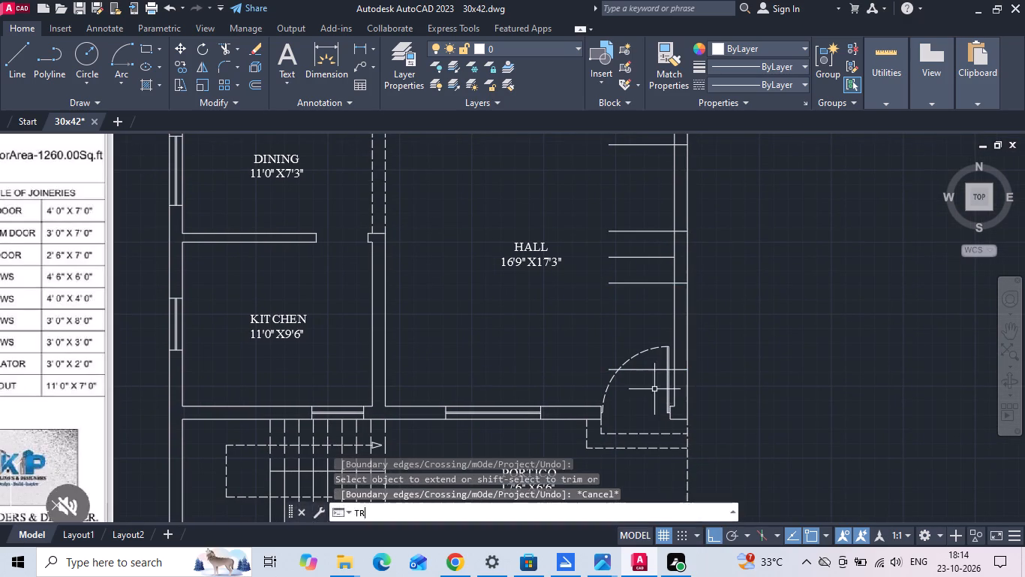
scroll(661, 374, "up", 5)
key("space")
left_click(737, 365)
left_click(734, 359)
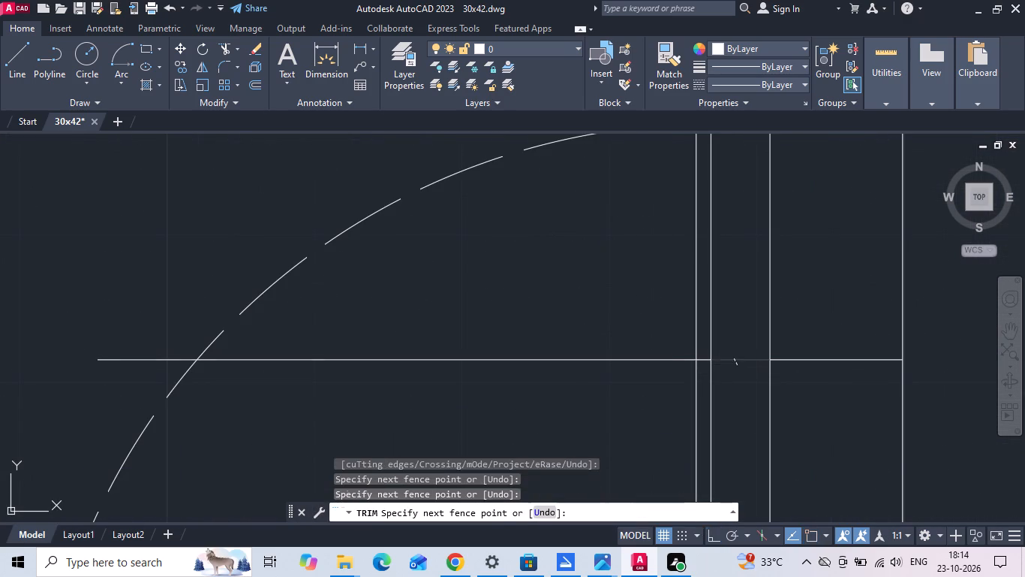
scroll(732, 383, "down", 4)
left_click(723, 275)
middle_click_drag(714, 282, 686, 406)
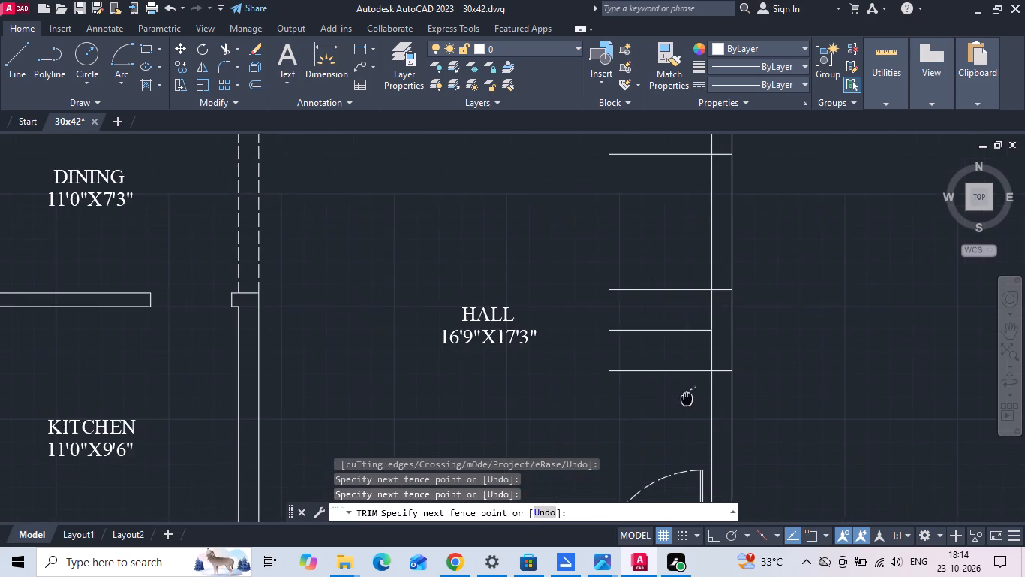
middle_click_drag(686, 406, 685, 406)
left_click(687, 157)
scroll(667, 184, "down", 1)
key("Escape")
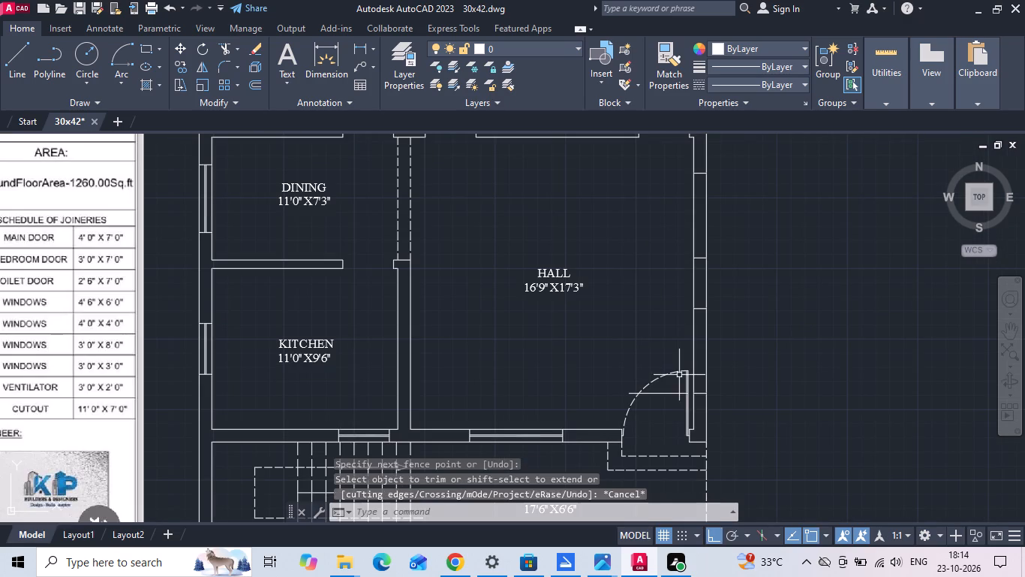
left_click(673, 394)
key("Delete")
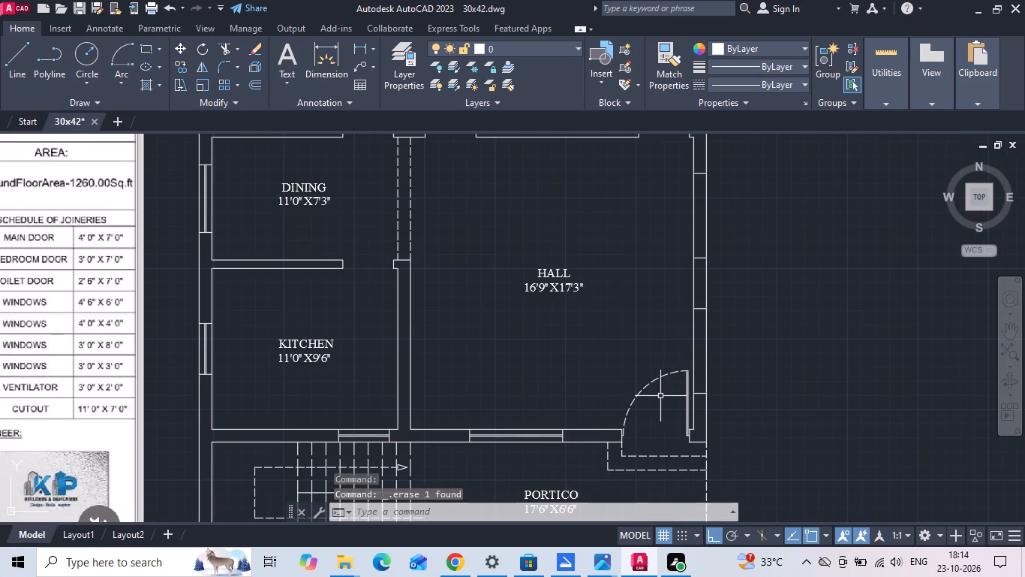
Save the drawing.
key("ctrl+s")
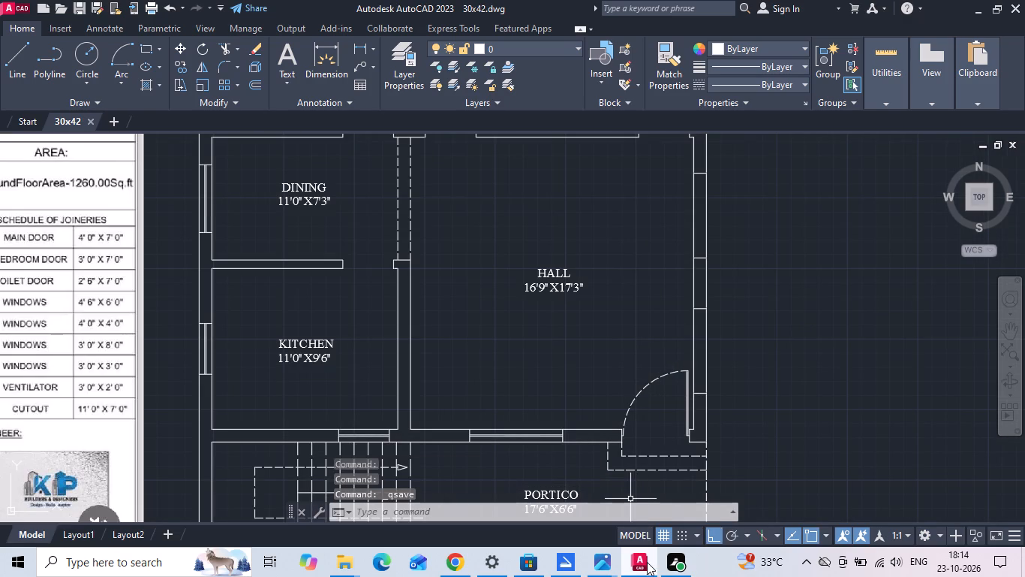
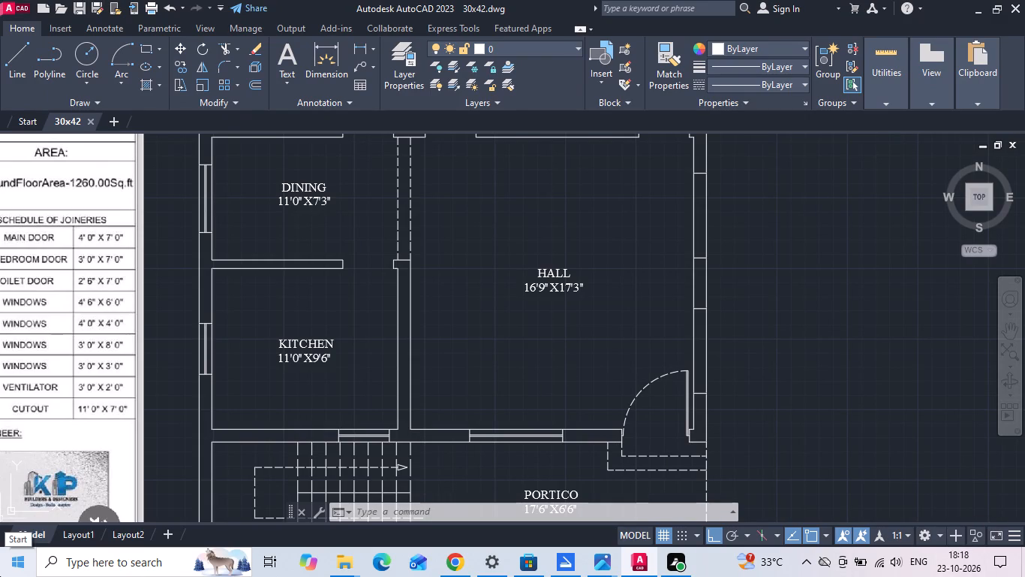
Save the drawing.
key("ctrl+s")
Draw two parallel horizontal lines across the opening between the dining and kitchen, joining the ends of the partition wall faces.
scroll(512, 322, "down", 2)
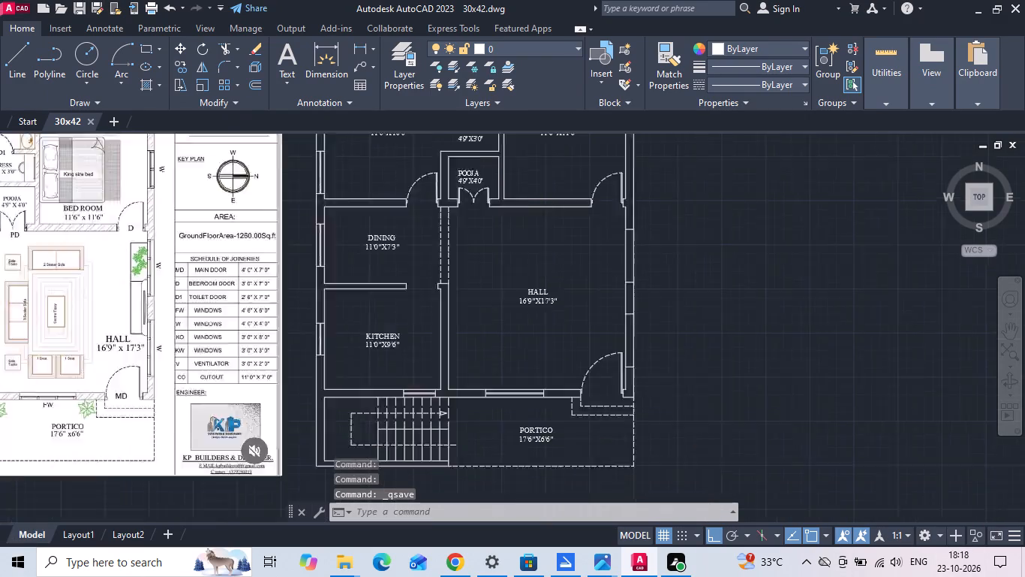
scroll(405, 306, "up", 2)
scroll(510, 276, "up", 1)
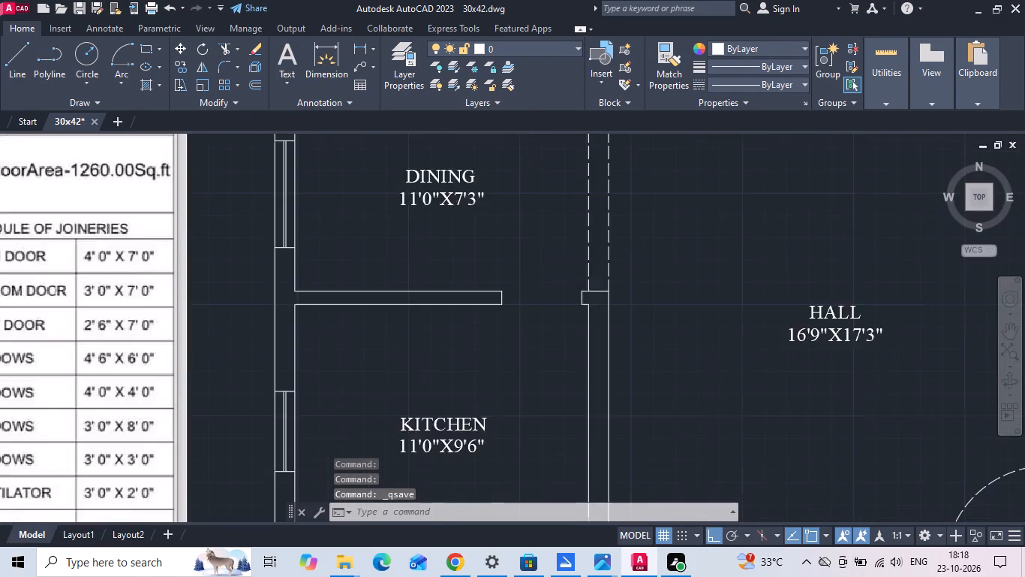
scroll(543, 263, "up", 1)
type("l")
key("space")
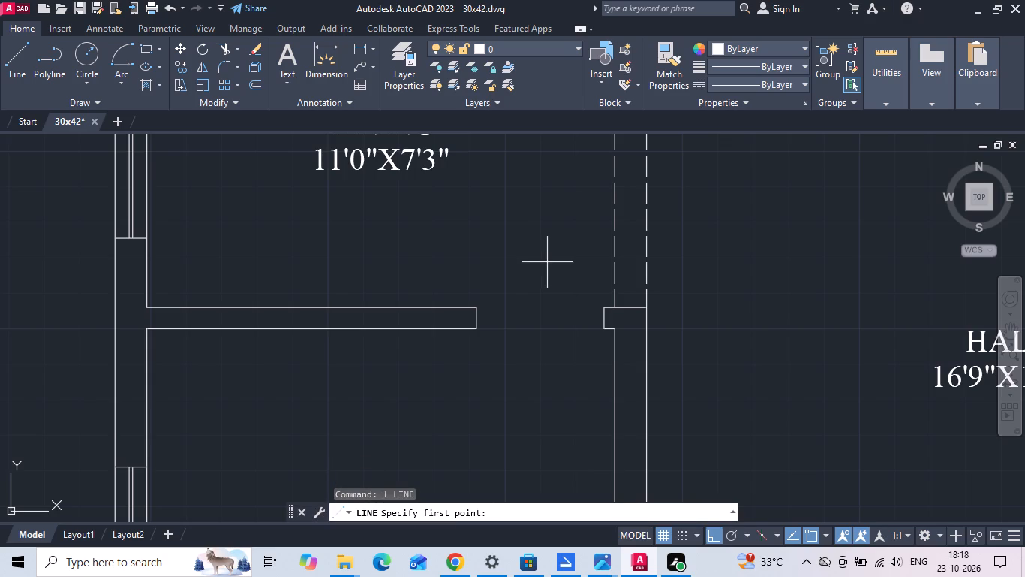
scroll(551, 262, "up", 1)
left_click(432, 328)
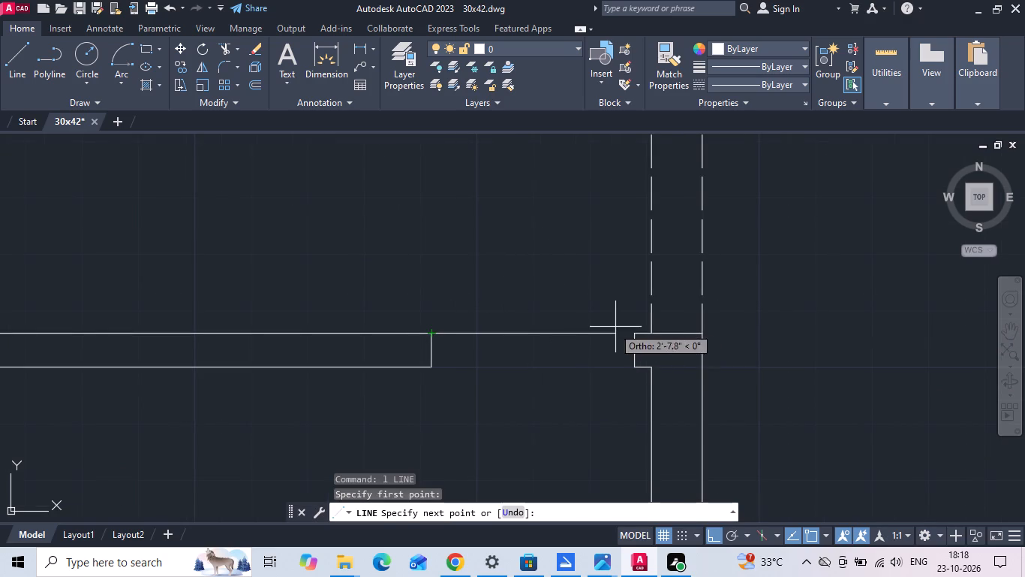
left_click(639, 334)
key("Escape")
key("space")
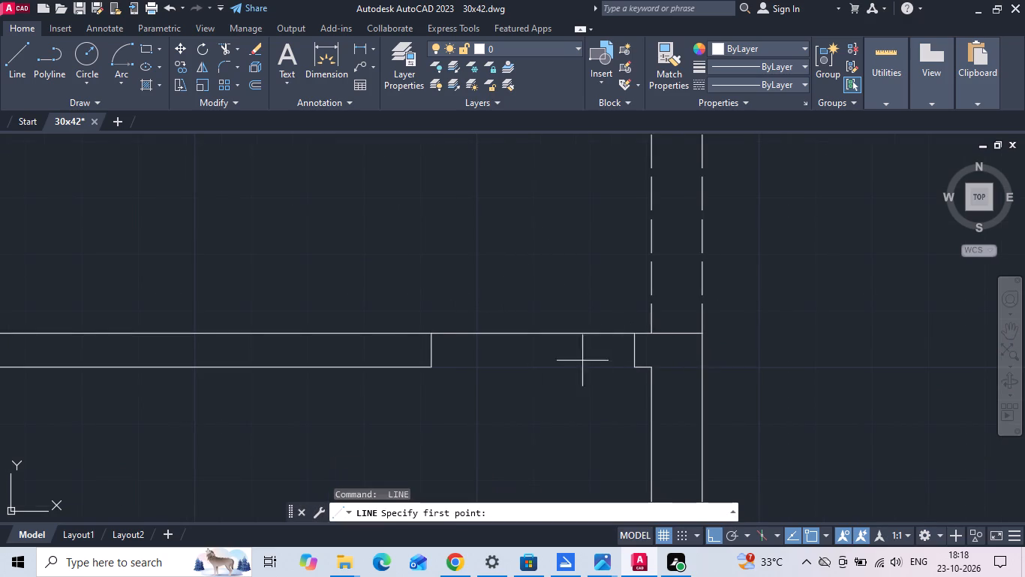
left_click(430, 368)
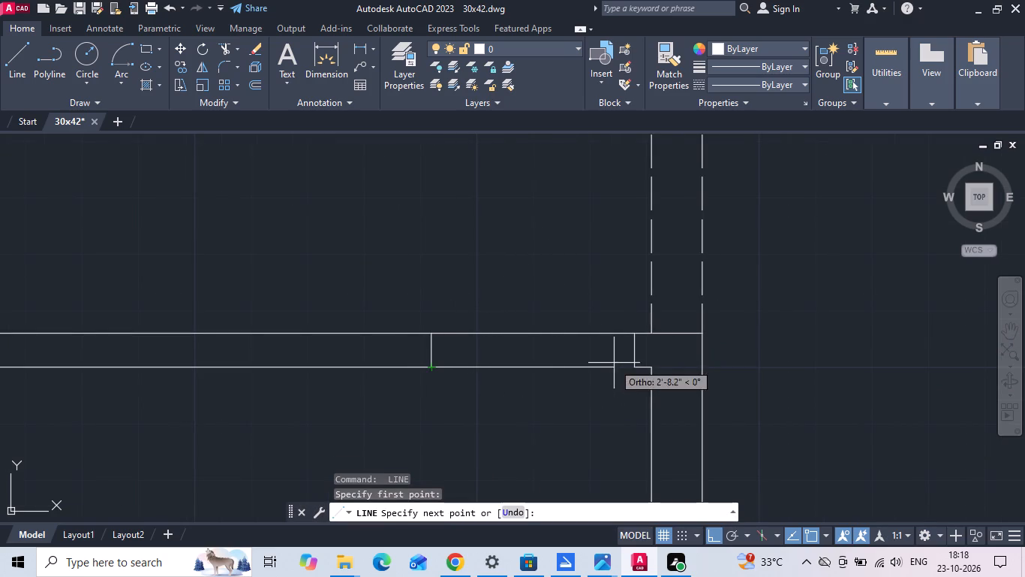
left_click(633, 364)
key("Escape")
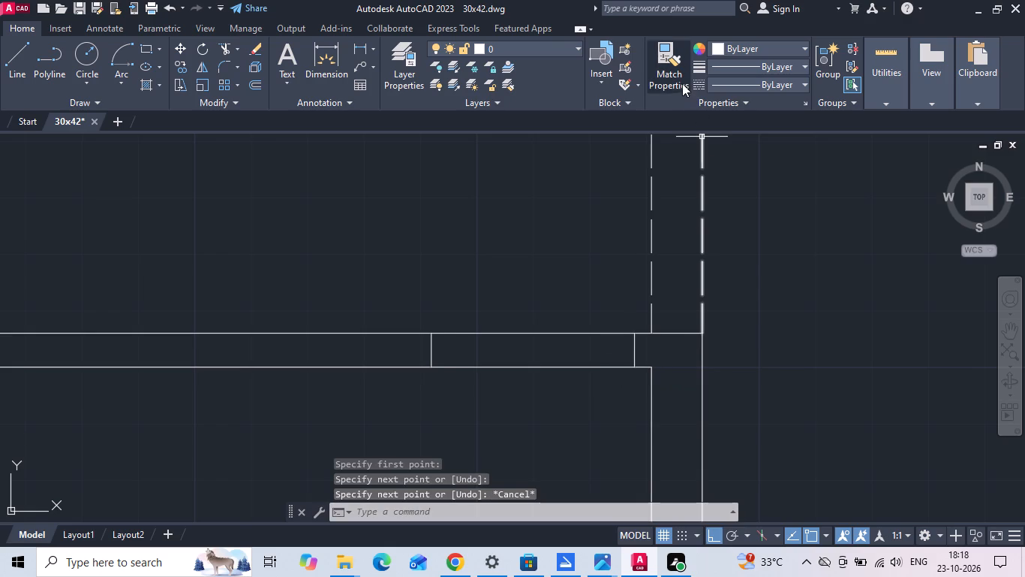
Match the two new opening lines to the properties of the dashed line between the dining and hall.
left_click(681, 83)
left_click(650, 229)
left_click_drag(578, 235, 537, 361)
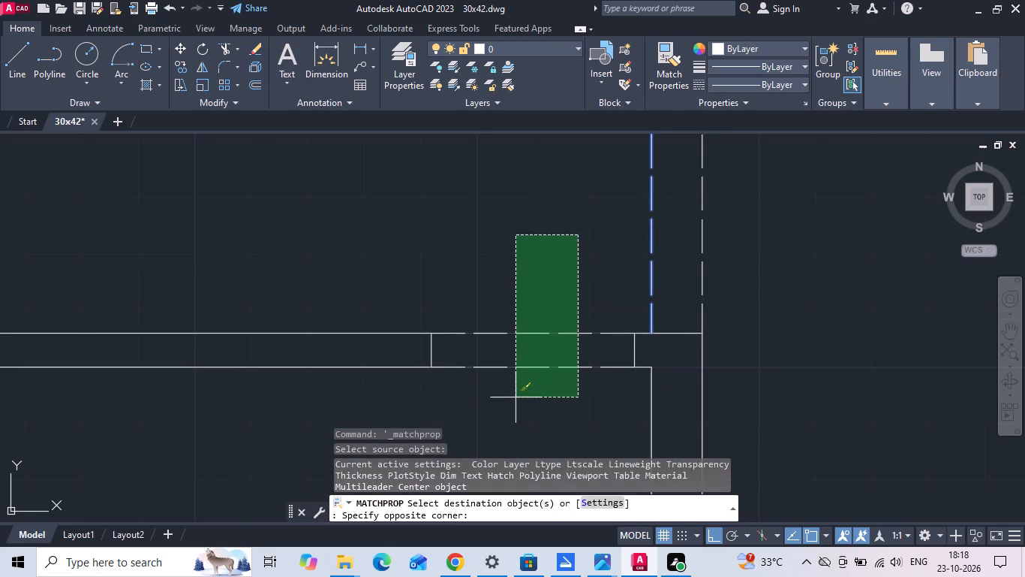
left_click(516, 397)
scroll(456, 278, "down", 2)
key("Escape")
scroll(460, 272, "down", 1)
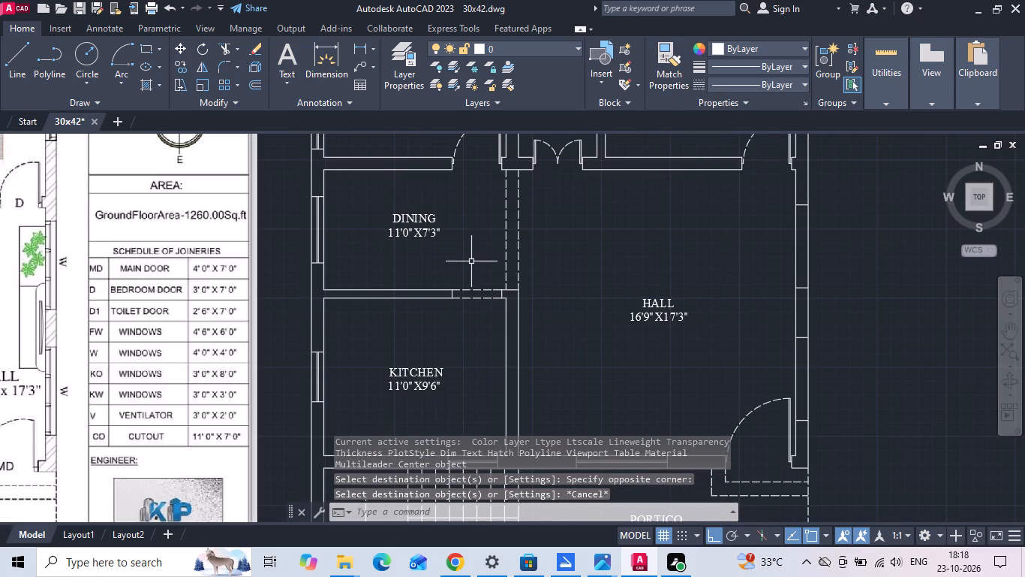
Draw a horizontal line from the midpoint of the 11'6"X11'6" bedroom's inner side wall to beyond the outer wall.
middle_click(471, 261)
scroll(471, 258, "down", 1)
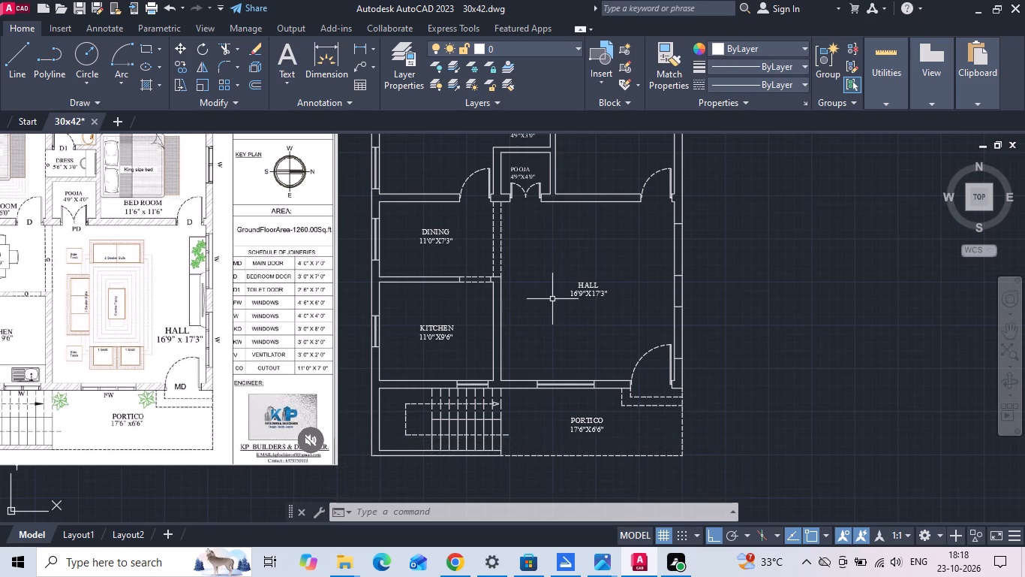
middle_click_drag(616, 282, 621, 361)
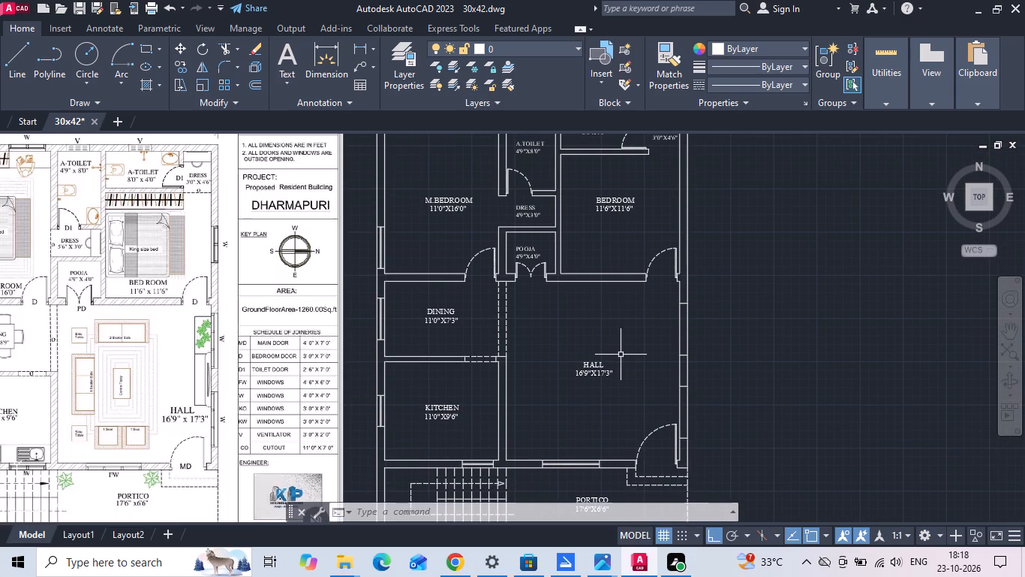
type("l")
key("space")
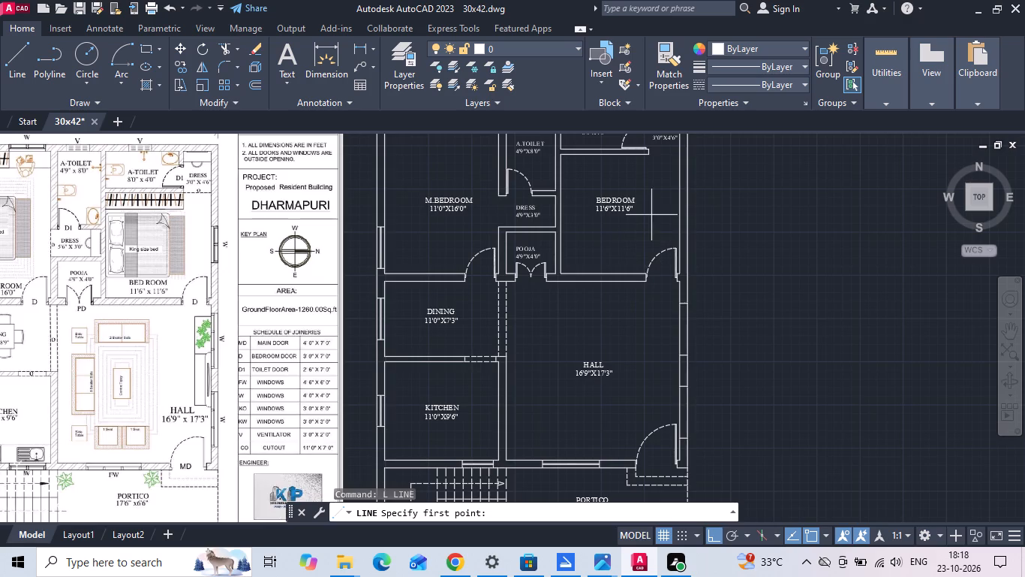
middle_click_drag(654, 225, 642, 282)
left_click(549, 267)
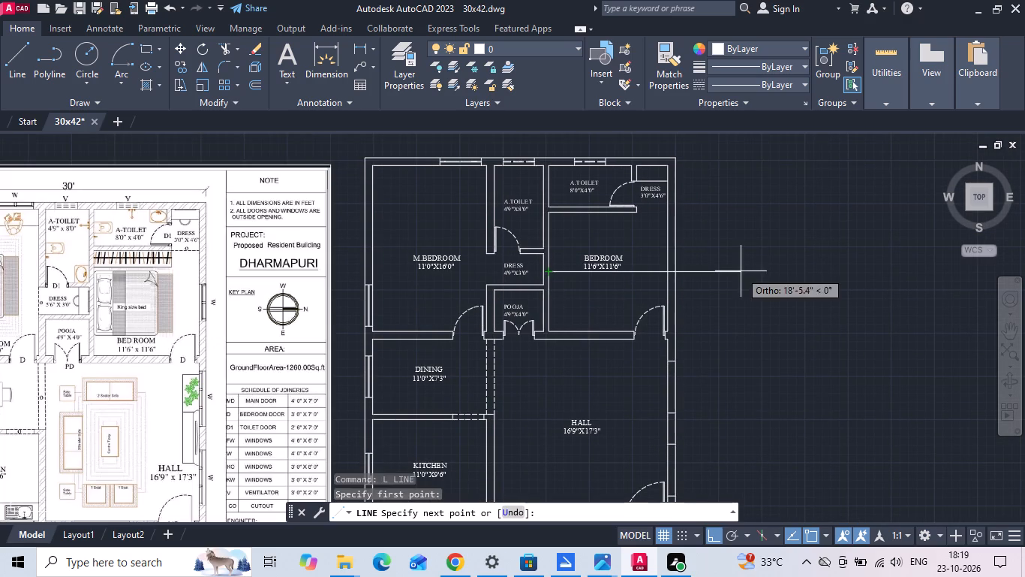
left_click(743, 271)
key("Escape")
Offset the horizontal bedroom line 2' to each side.
type("o 2'")
key("Return")
scroll(744, 271, "up", 1)
left_click(693, 270)
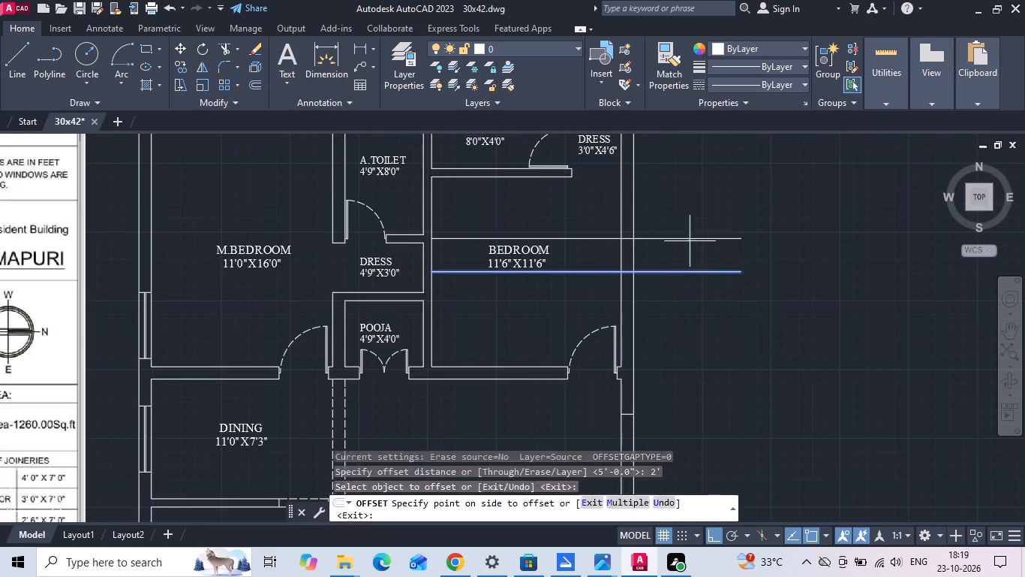
left_click(690, 241)
left_click(669, 271)
left_click(664, 310)
key("Escape")
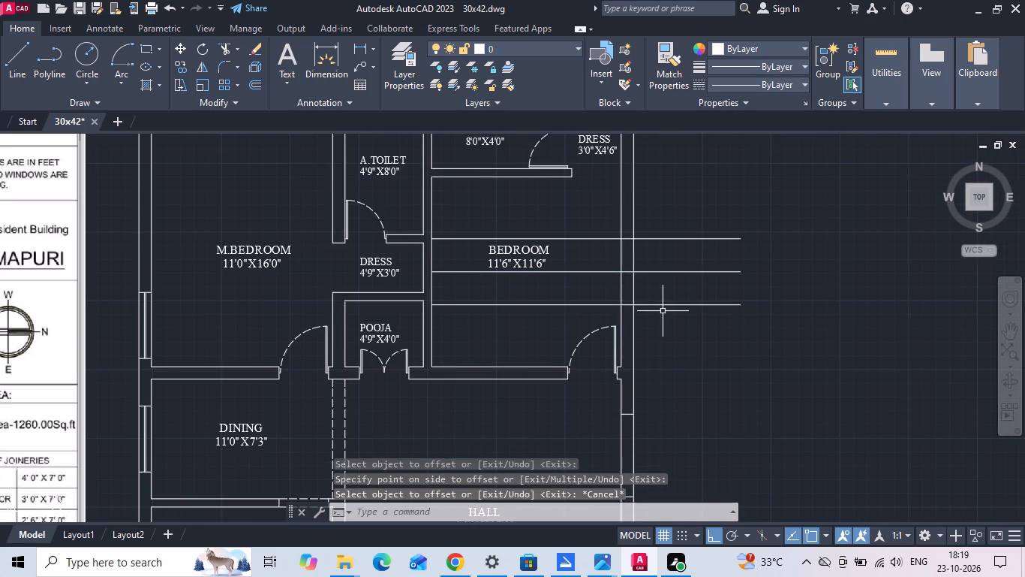
Trim the offset lines to the bedroom's outer wall thickness and remove the centre line, leaving two window end lines.
type("tr")
key("space")
key("space")
left_click_drag(605, 310, 604, 308)
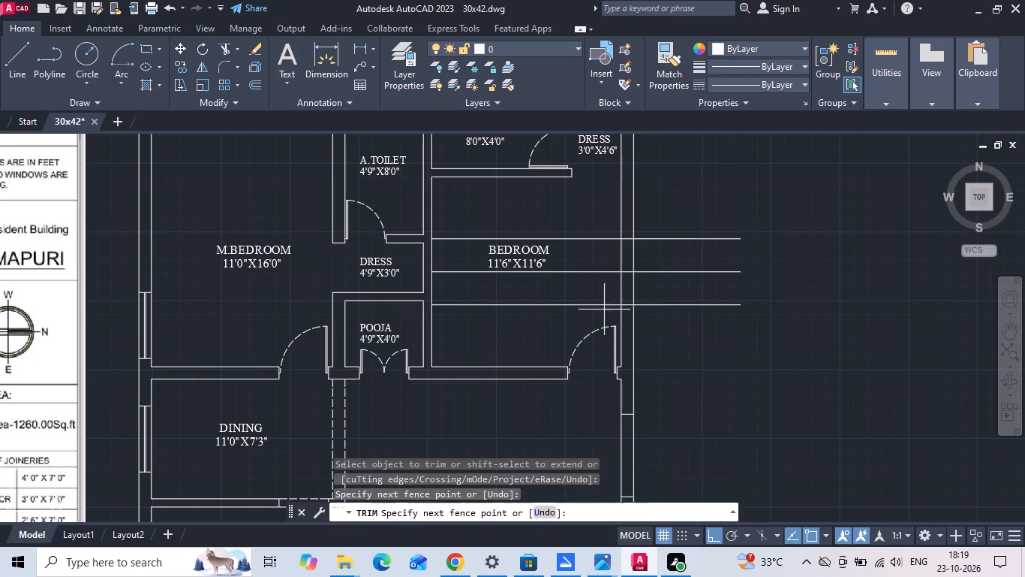
left_click_drag(604, 308, 596, 213)
left_click_drag(670, 222, 653, 345)
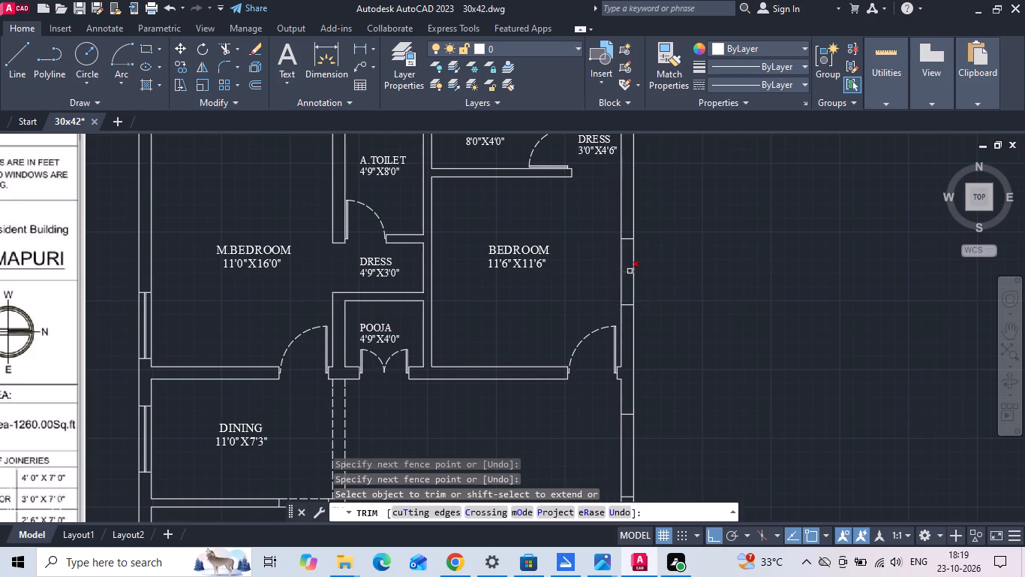
left_click(630, 271)
key("Escape")
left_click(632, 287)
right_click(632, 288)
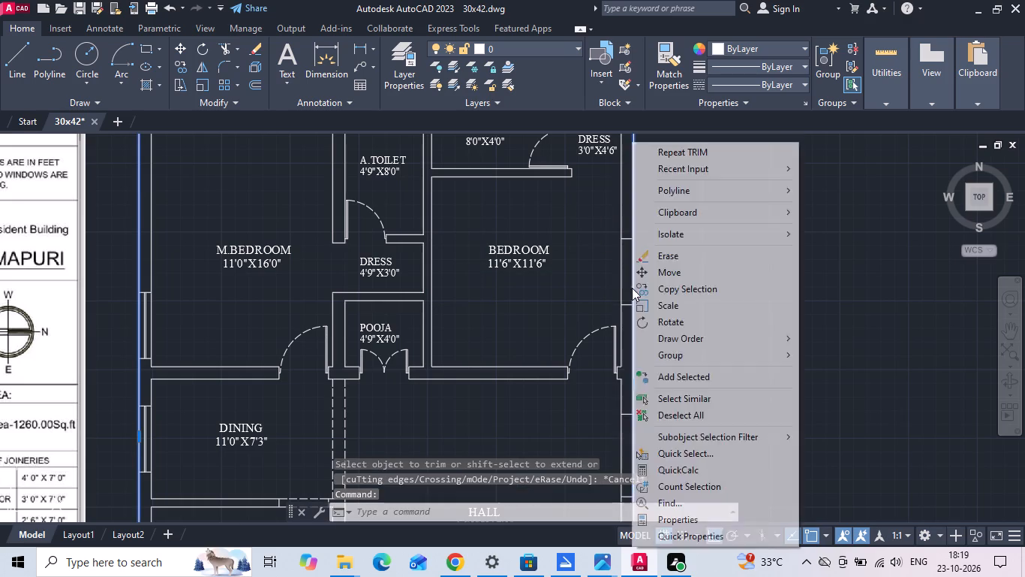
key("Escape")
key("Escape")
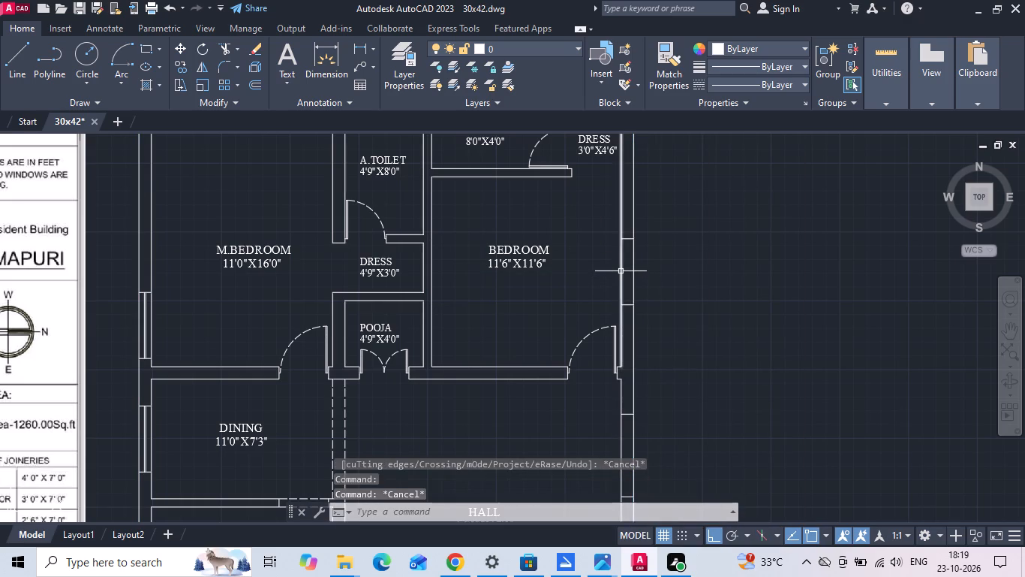
Copy the bedroom's inner face line of the outer wall towards the outside at distances of 4 and 5.
left_click(621, 271)
right_click(621, 271)
left_click(641, 283)
left_click_drag(739, 270, 749, 270)
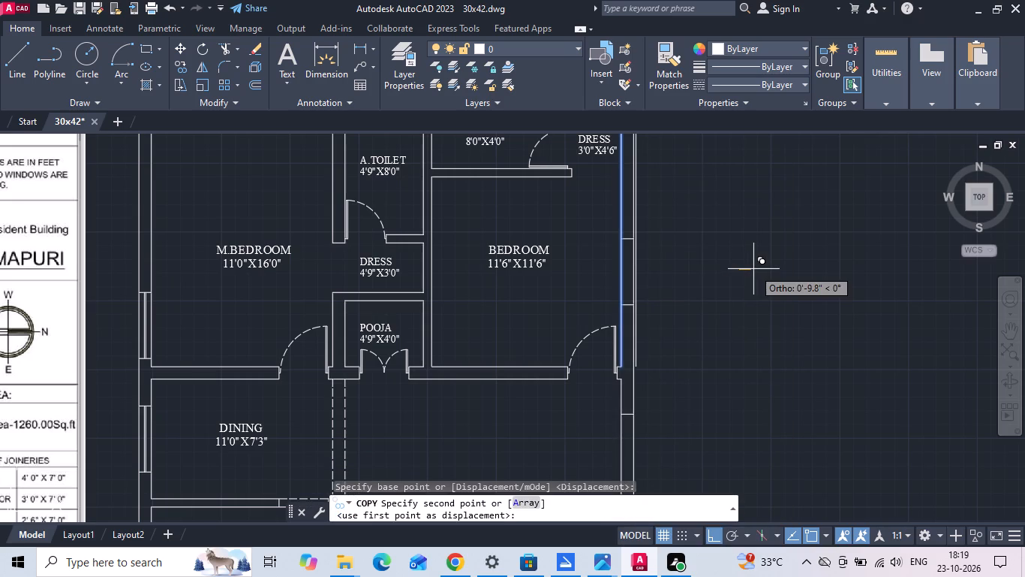
type("4 5")
key("space")
key("Escape")
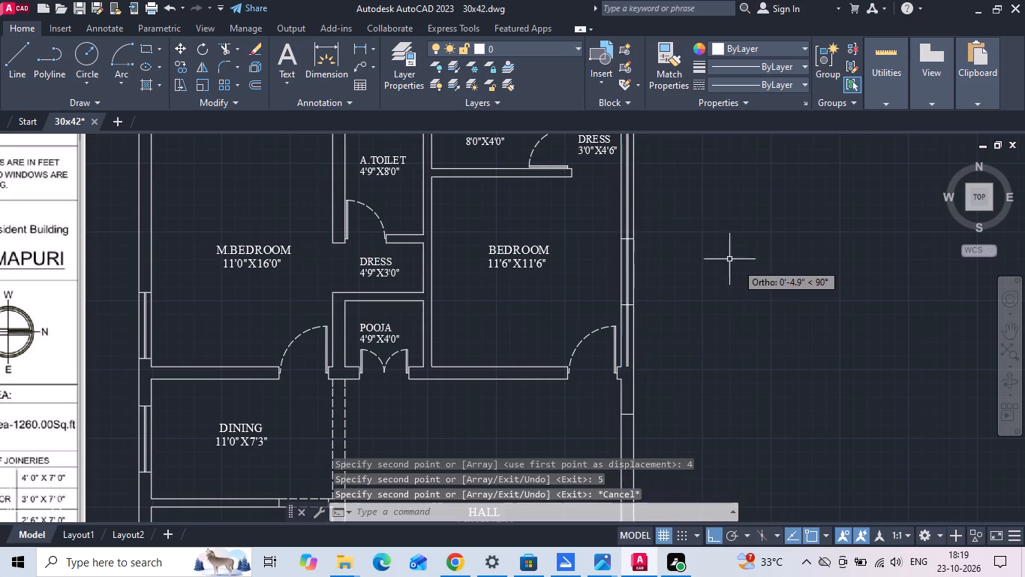
Copy the hall's inner face line of the outer wall towards the outside at distances of 4 and 5.
scroll(632, 199, "down", 2)
scroll(642, 366, "up", 2)
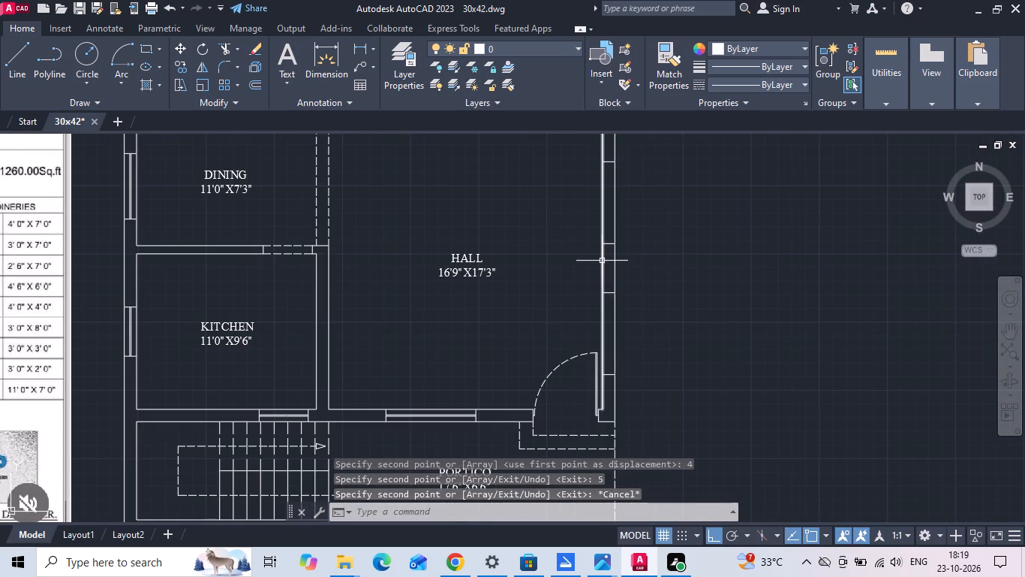
left_click(602, 261)
right_click(602, 260)
left_click(616, 286)
left_click(671, 282)
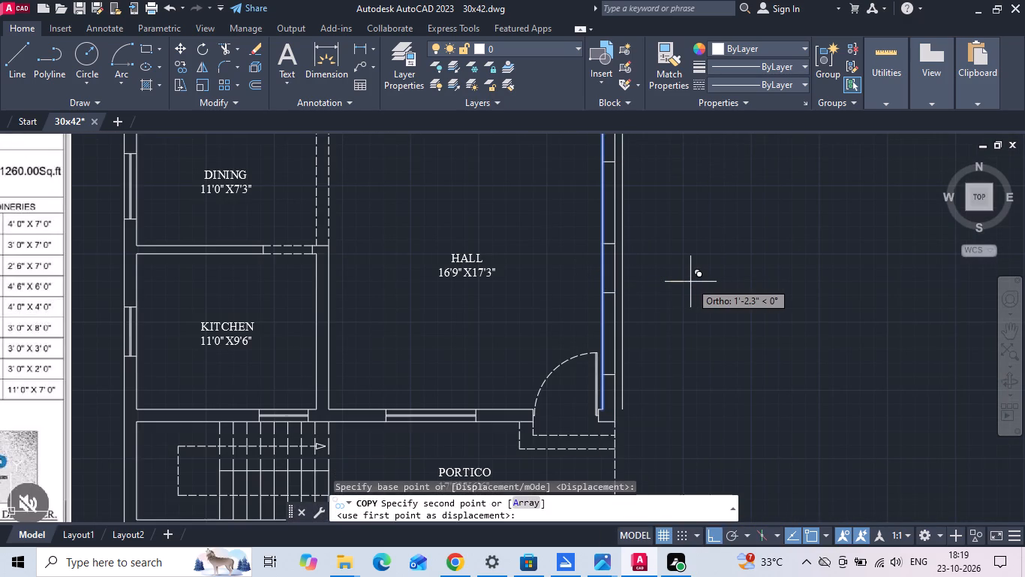
type("4")
key("space")
type("5")
key("space")
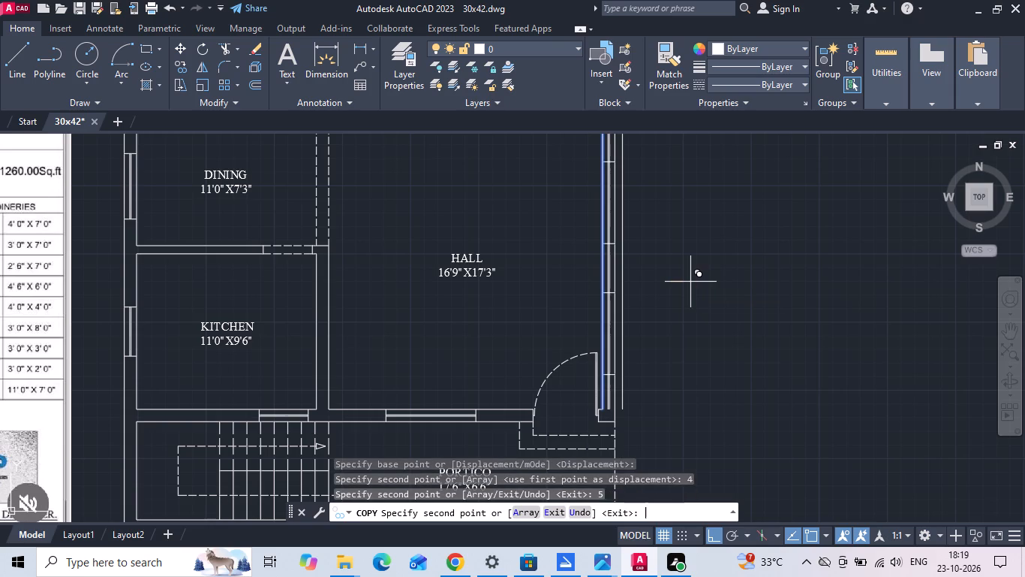
key("Escape")
Trim the copied glazing lines near the main door and between the hall's two windows.
type("tr")
key("space")
key("space")
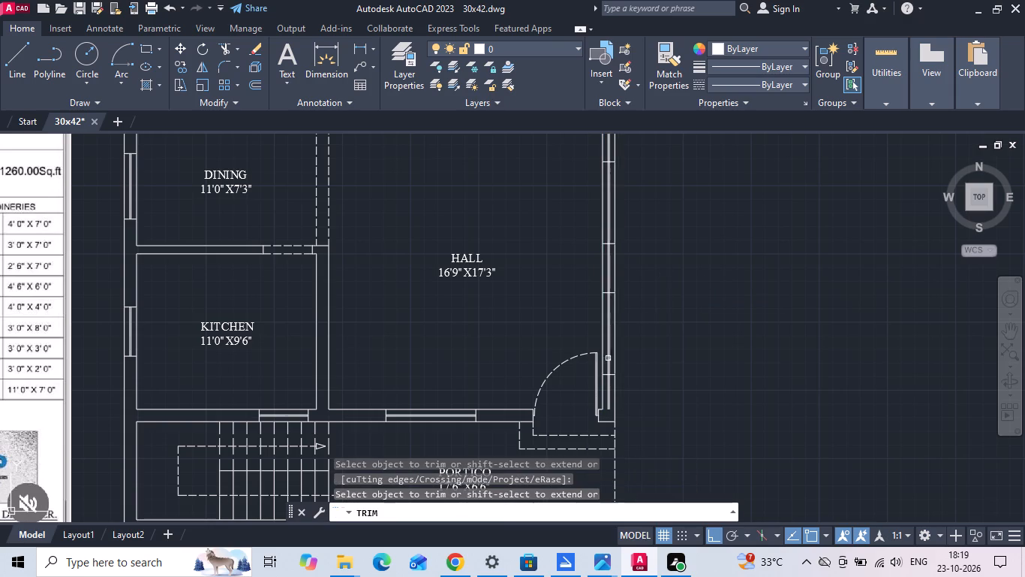
left_click(610, 400)
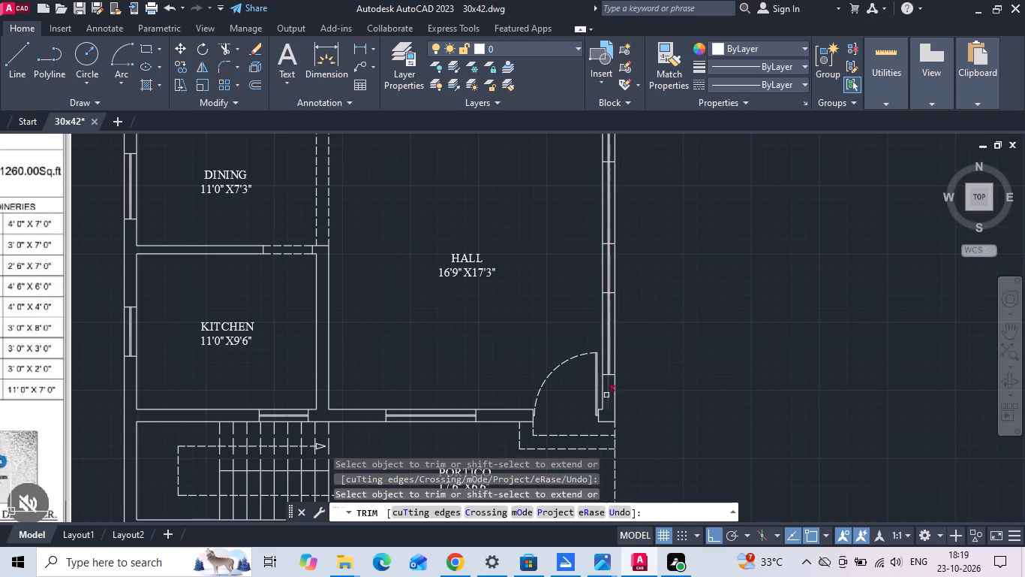
left_click(607, 393)
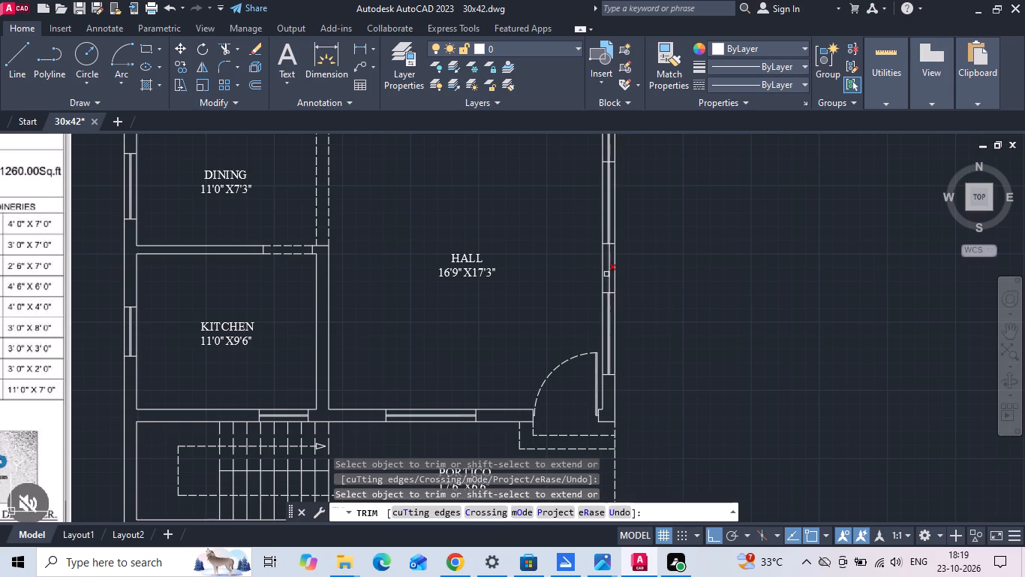
left_click(606, 273)
left_click(609, 262)
Trim the copied glazing lines between the hall and bedroom windows and in the wall beside the 3'0"X4'6" dress.
middle_click_drag(609, 265, 601, 411)
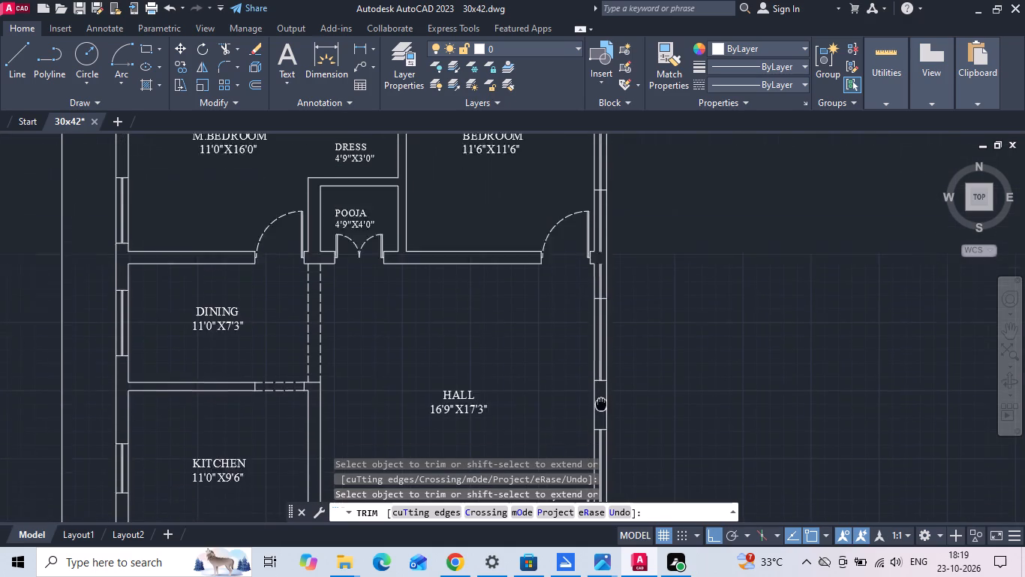
middle_click_drag(601, 411, 601, 443)
left_click(599, 316)
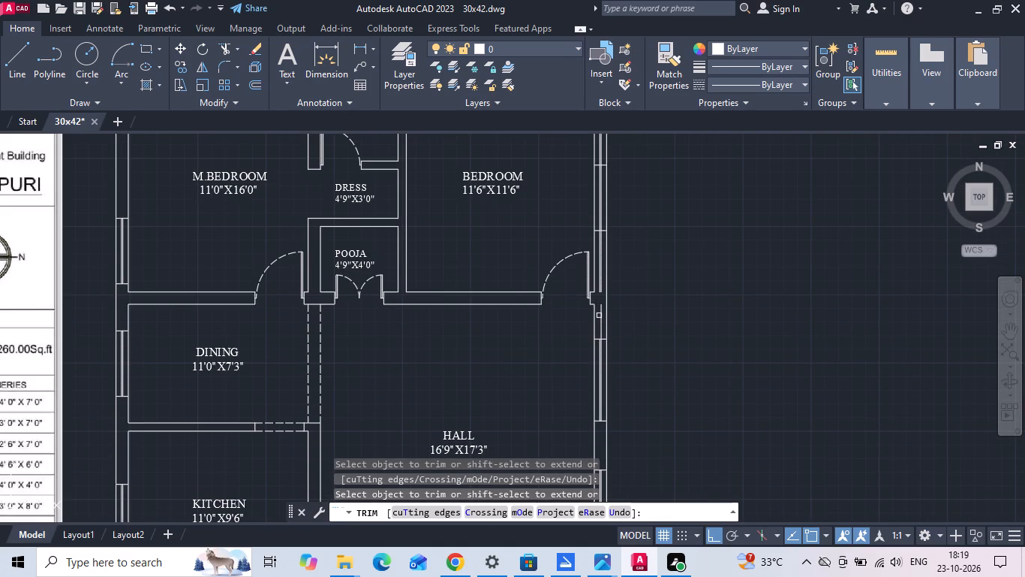
left_click(600, 309)
left_click(601, 287)
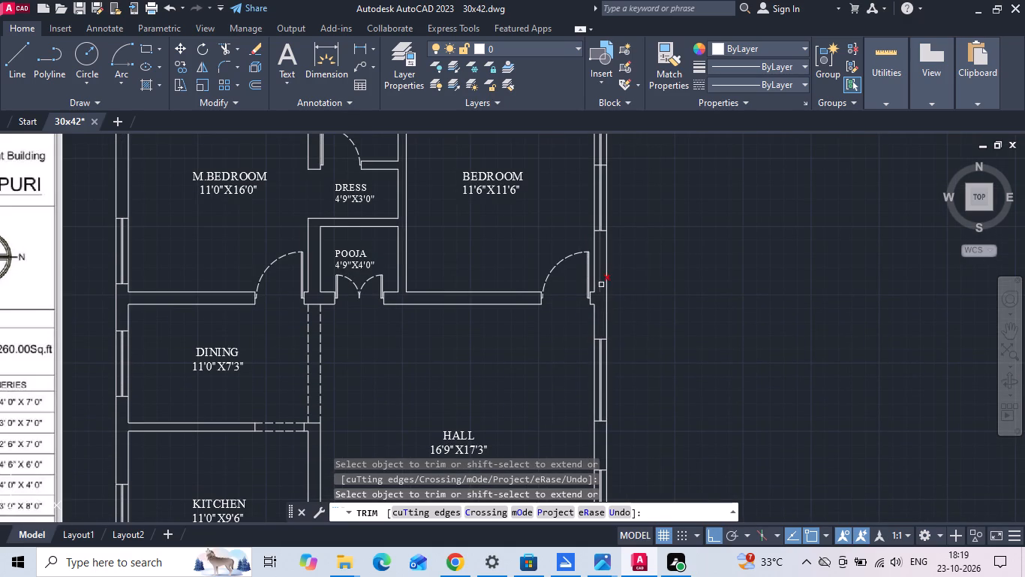
left_click(600, 279)
middle_click_drag(598, 273, 587, 386)
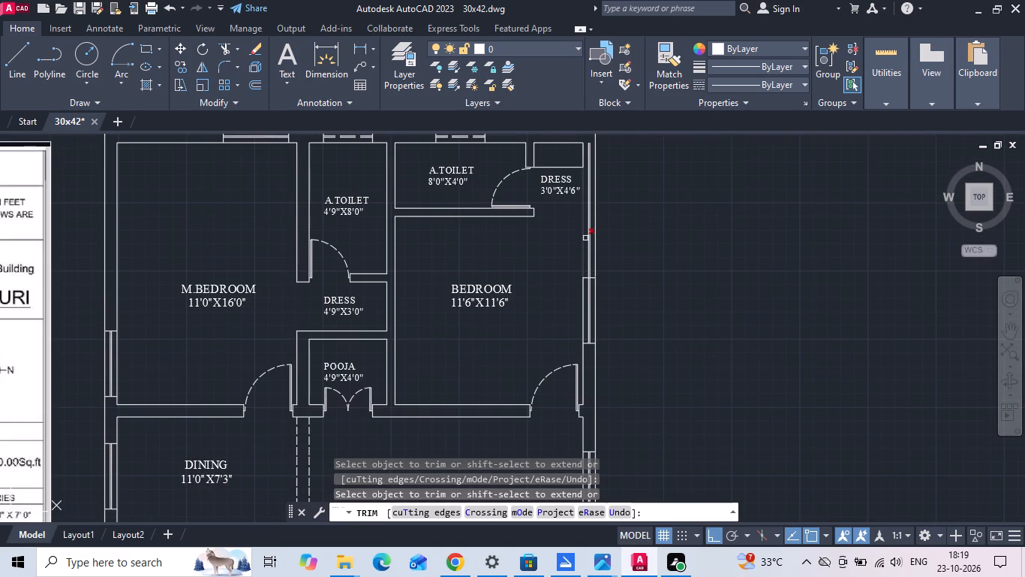
left_click(588, 231)
left_click(588, 230)
middle_click_drag(618, 243, 633, 317)
scroll(656, 327, "down", 1)
key("Escape")
Draw a horizontal line from the toilet partition's upper end corner across the 3'0"X4'6" dress opening to the outer wall.
scroll(588, 319, "up", 2)
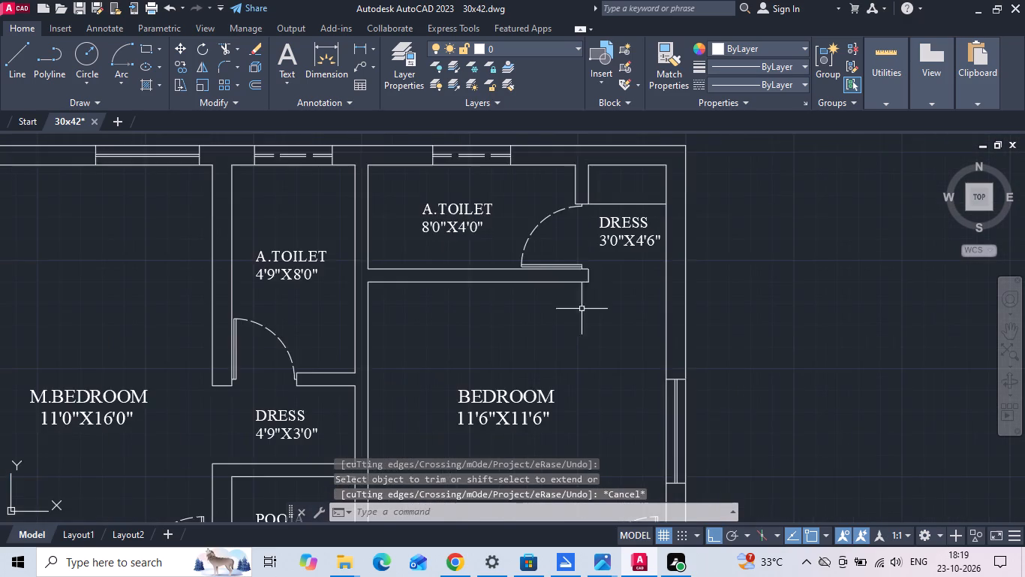
scroll(591, 263, "up", 1)
type("l")
key("space")
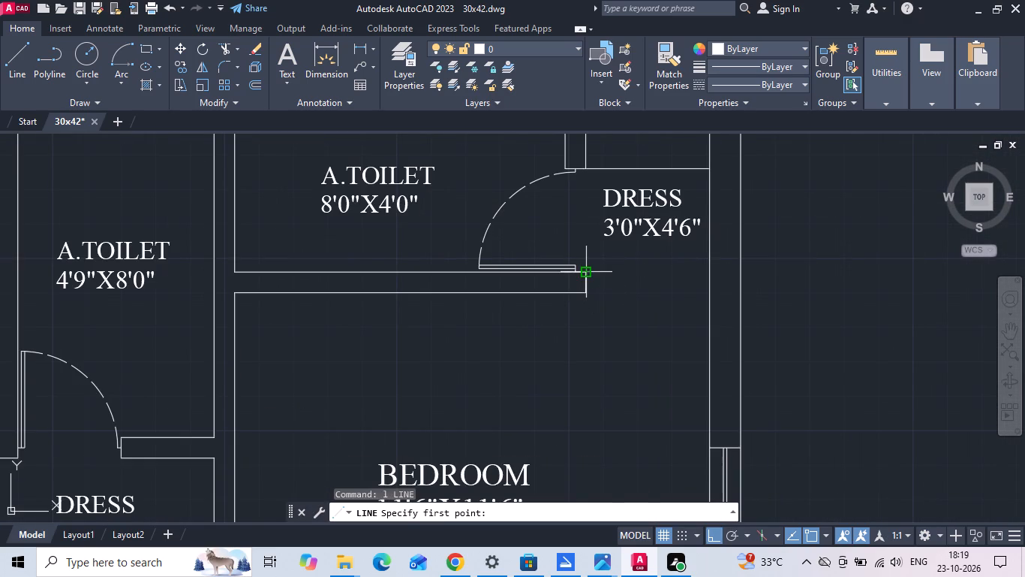
scroll(586, 276, "up", 2)
left_click(582, 265)
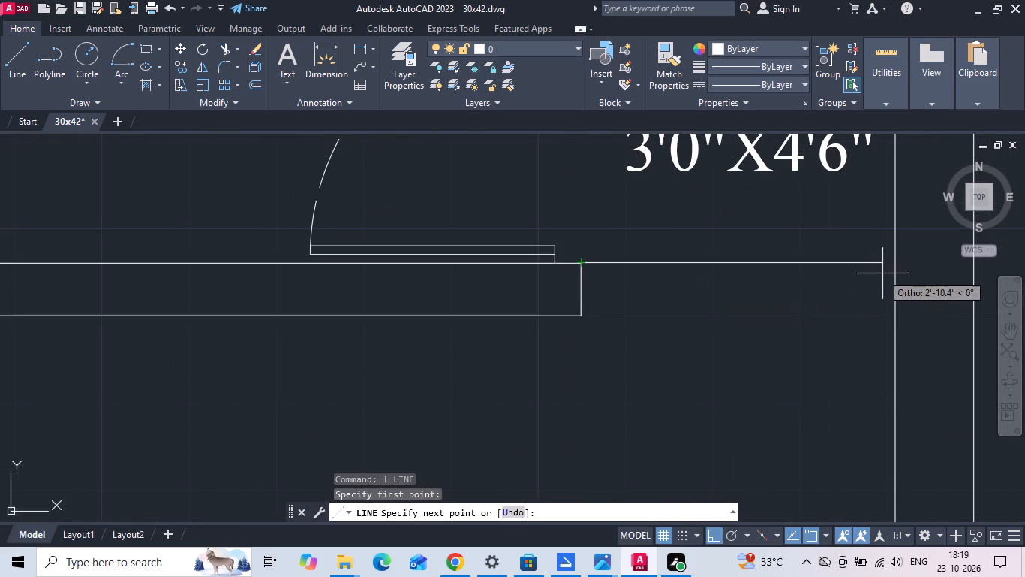
left_click(894, 262)
key("Escape")
Draw a second horizontal line from the toilet partition's lower end corner across the 3'0"X4'6" dress opening to the outer wall.
key("l")
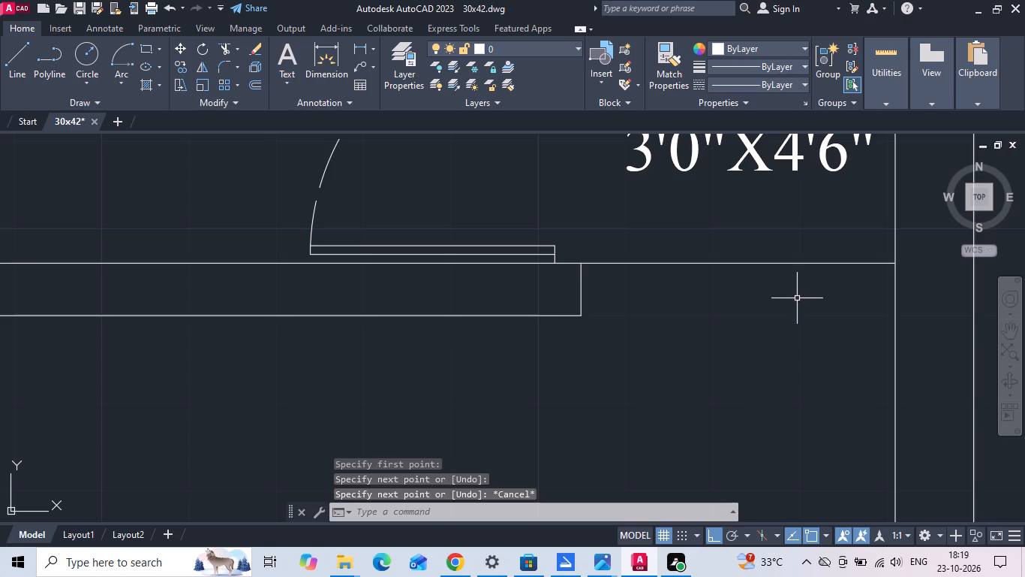
key("space")
left_click(584, 315)
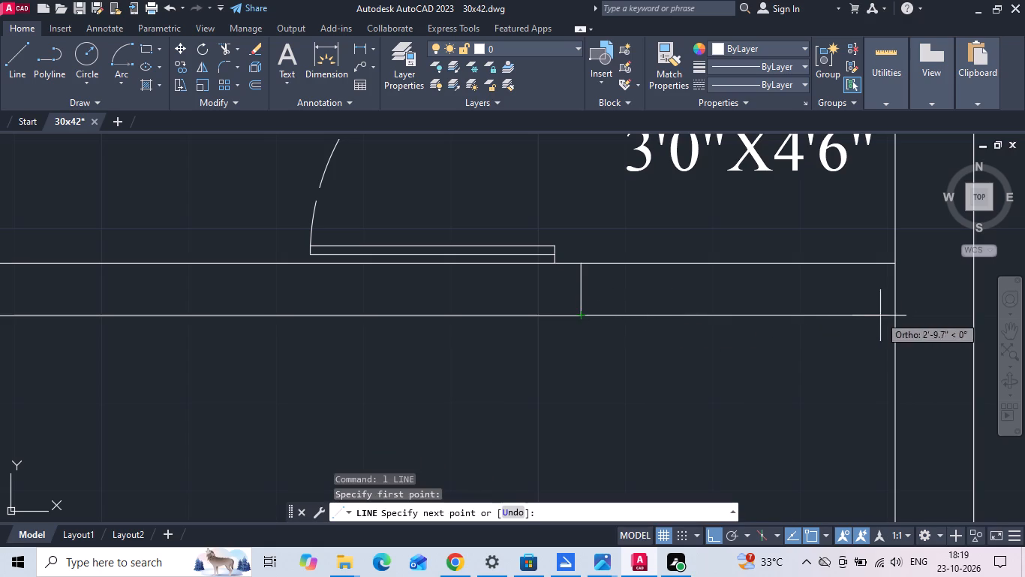
left_click(898, 313)
key("Escape")
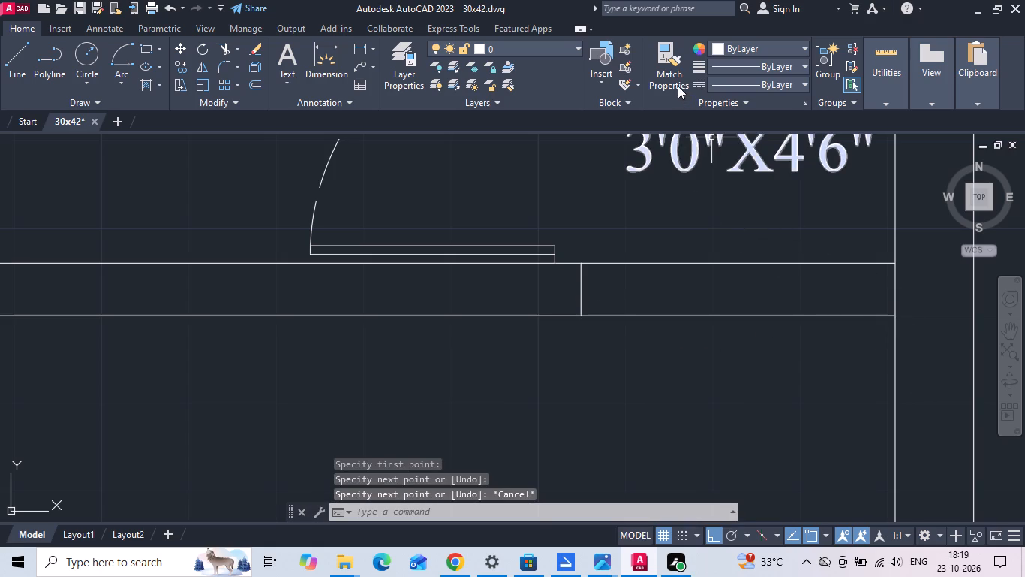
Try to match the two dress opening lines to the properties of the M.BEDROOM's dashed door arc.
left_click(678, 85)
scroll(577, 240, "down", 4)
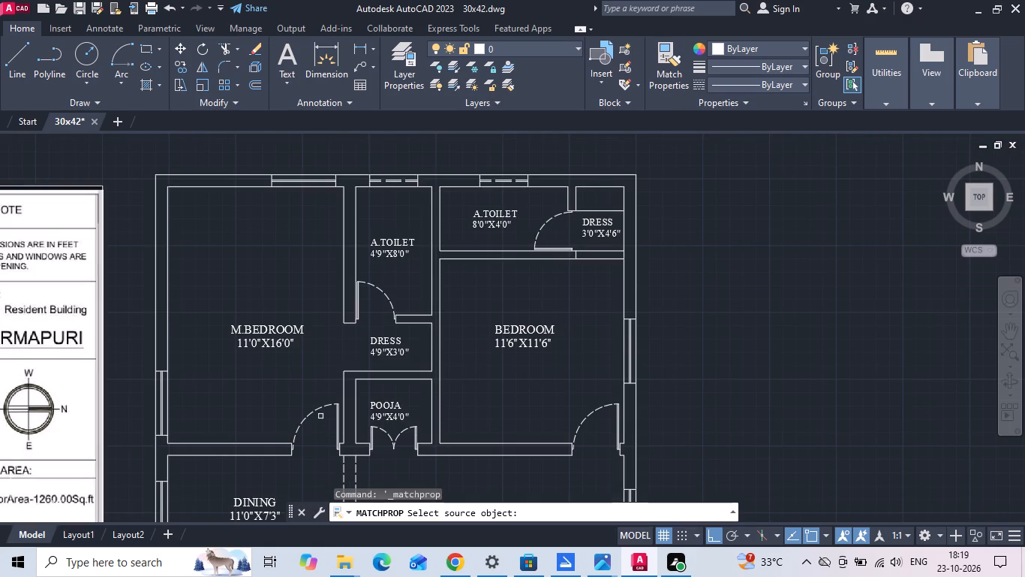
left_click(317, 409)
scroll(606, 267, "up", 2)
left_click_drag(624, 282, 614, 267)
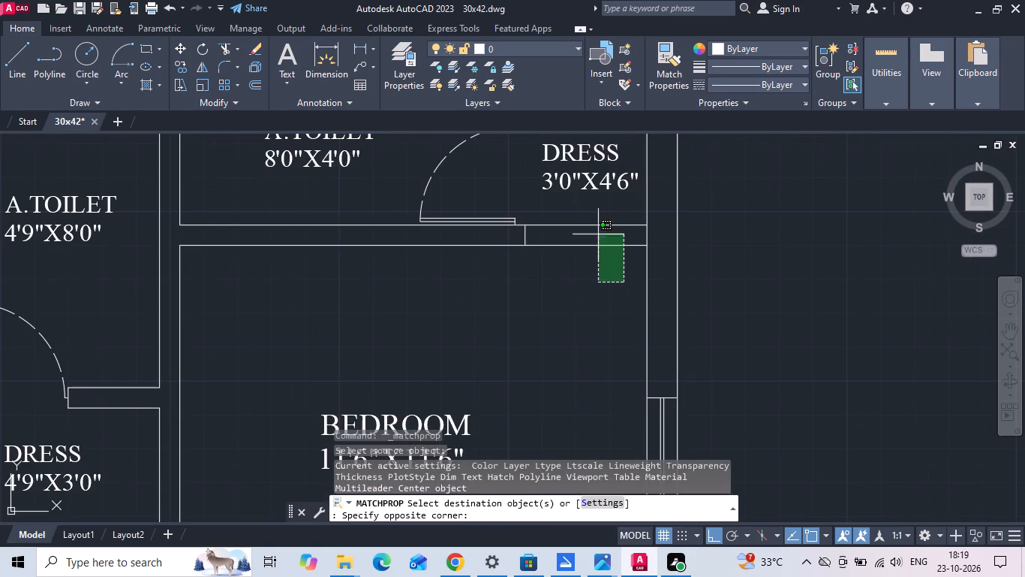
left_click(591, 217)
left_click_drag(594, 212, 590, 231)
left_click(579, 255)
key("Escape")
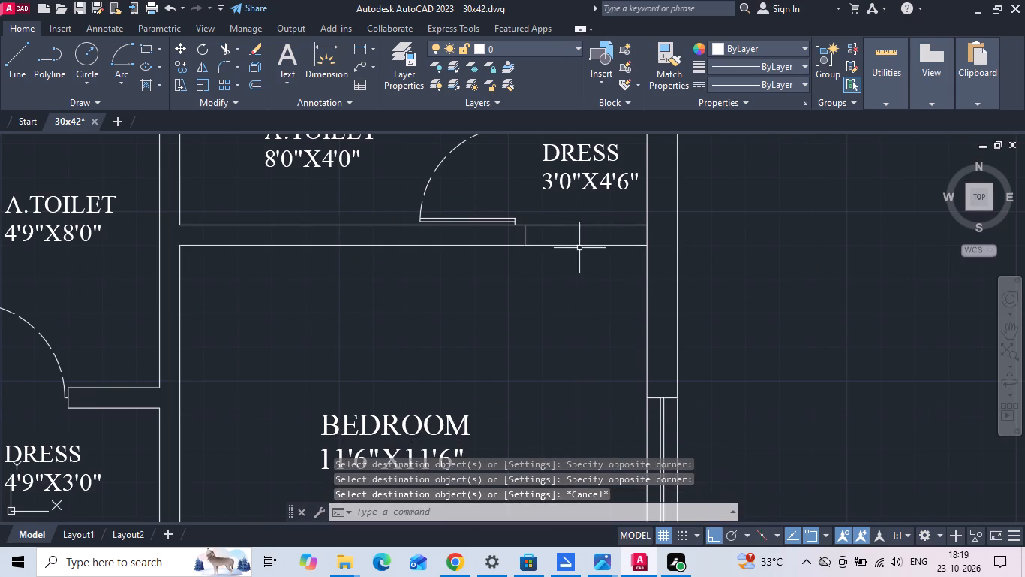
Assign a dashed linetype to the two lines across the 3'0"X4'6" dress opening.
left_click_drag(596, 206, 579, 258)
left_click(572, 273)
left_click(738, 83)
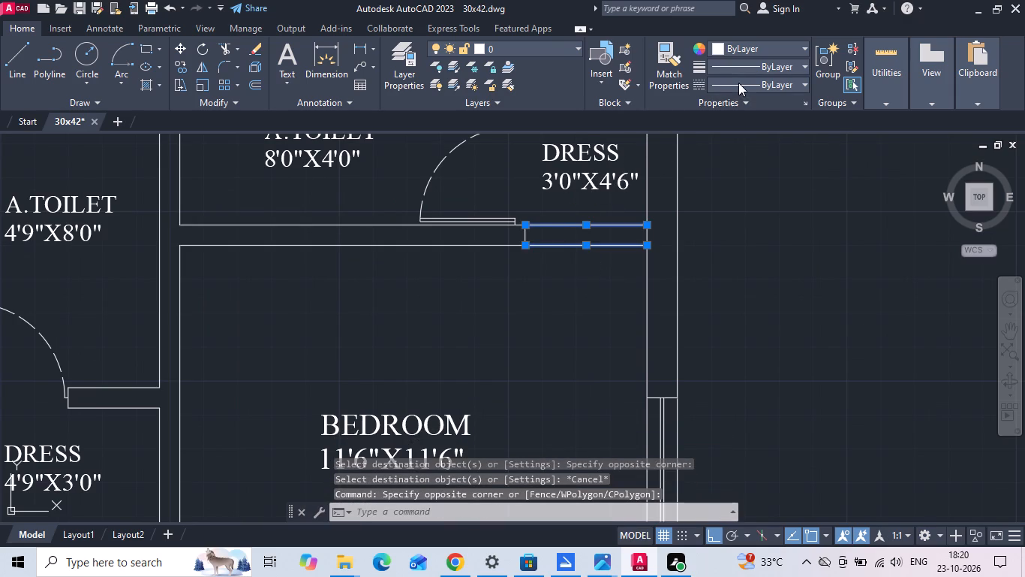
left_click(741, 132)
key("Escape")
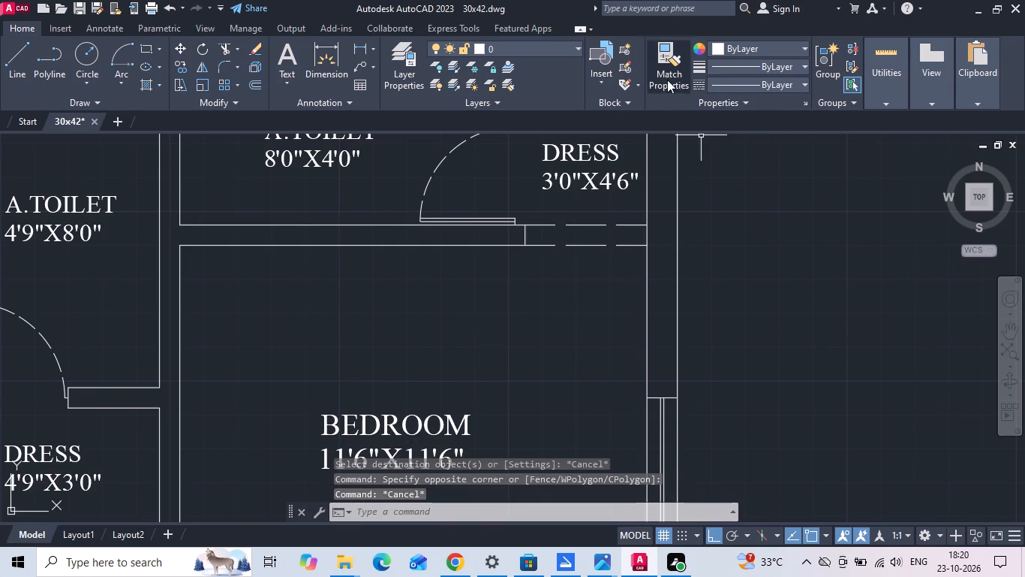
Match the two 3'0"X4'6" dress opening lines to the properties of the dashed opening line between dining and hall.
left_click(666, 79)
scroll(645, 168, "down", 1)
middle_click_drag(200, 379, 201, 316)
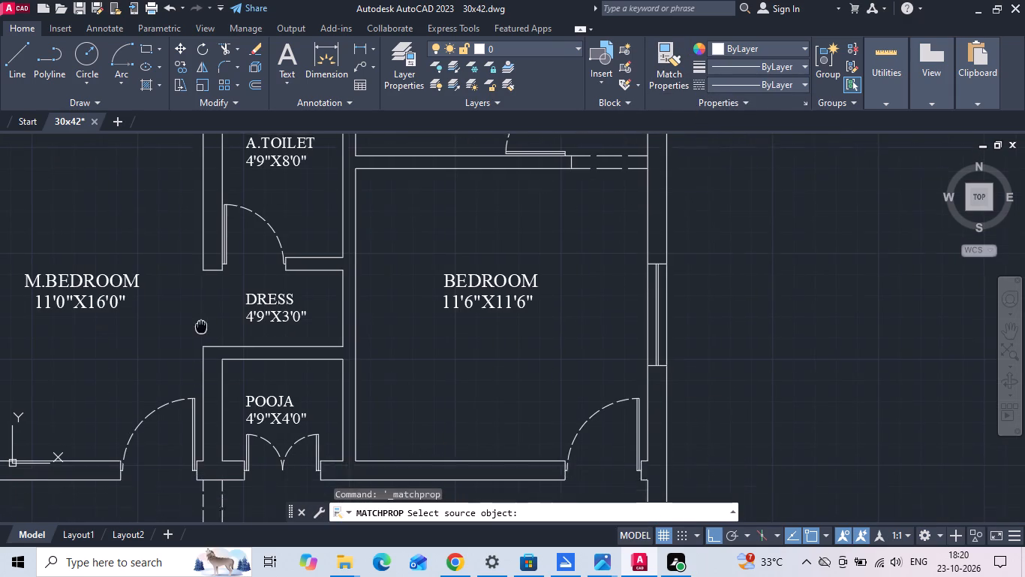
middle_click_drag(201, 316, 201, 304)
left_click(203, 478)
middle_click_drag(578, 229, 578, 240)
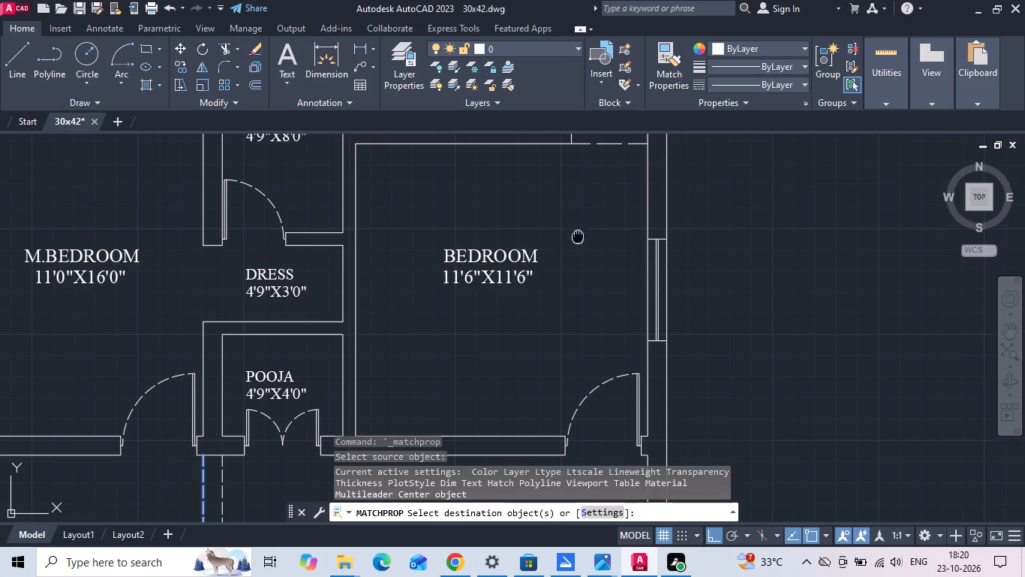
middle_click_drag(578, 240, 578, 288)
left_click_drag(618, 181, 619, 192)
left_click(609, 238)
key("Escape")
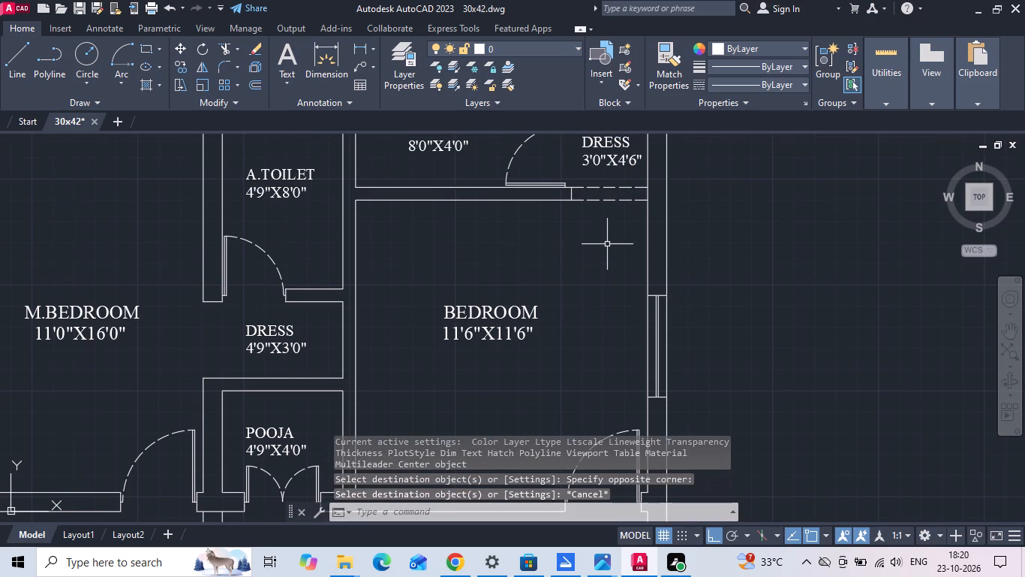
Save the drawing.
key("ctrl+s")
Add a linear dimension for the plan's overall width, placed just above the outer wall behind the bedrooms and toilets.
scroll(560, 273, "down", 1)
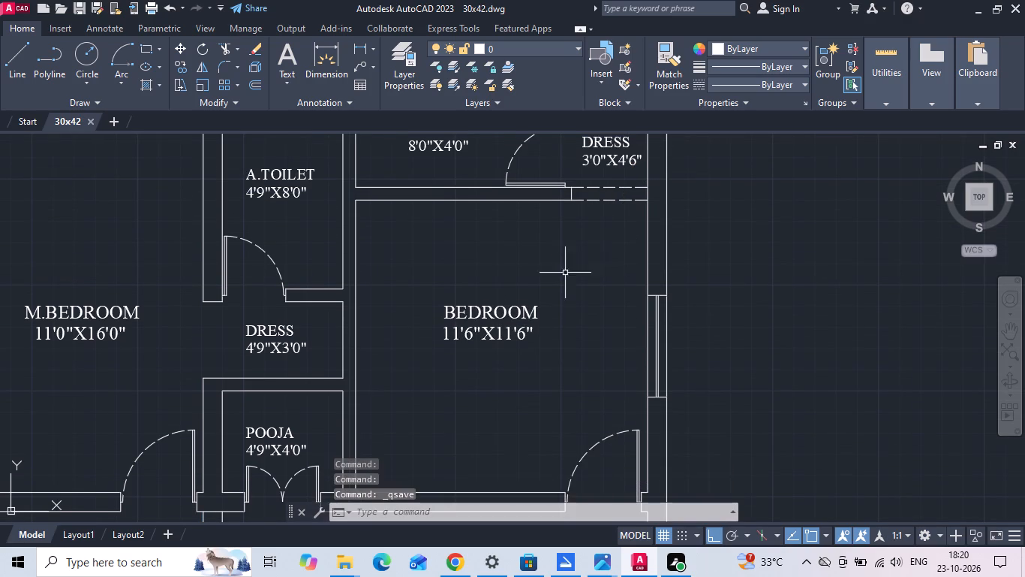
middle_click_drag(457, 346, 500, 240)
scroll(516, 235, "down", 1)
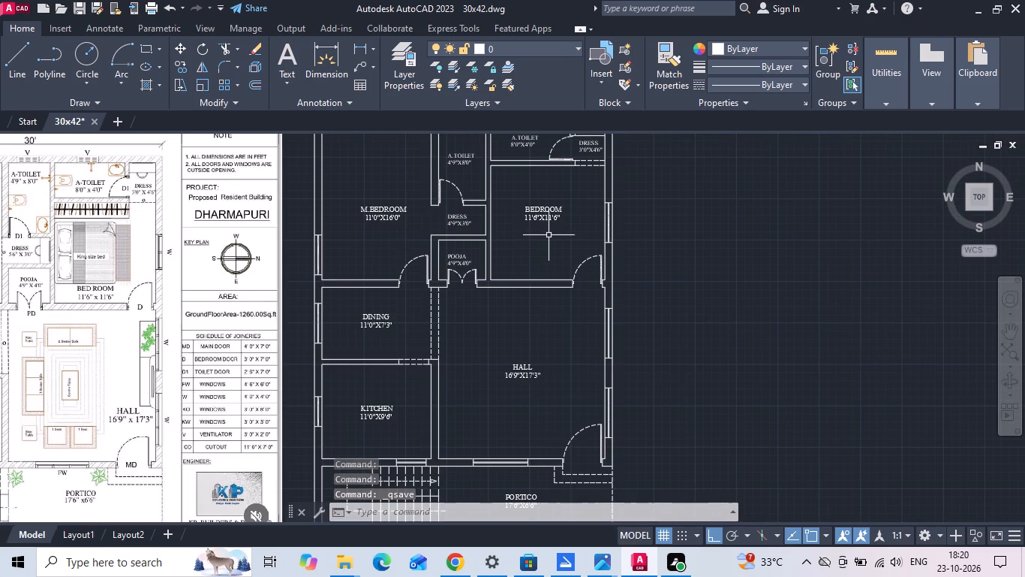
scroll(549, 235, "down", 1)
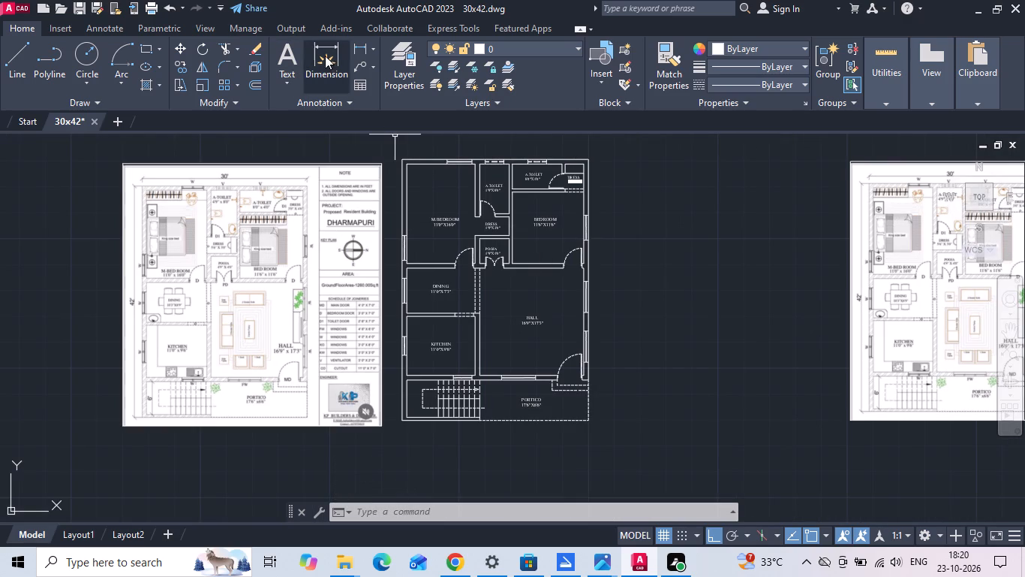
left_click(350, 53)
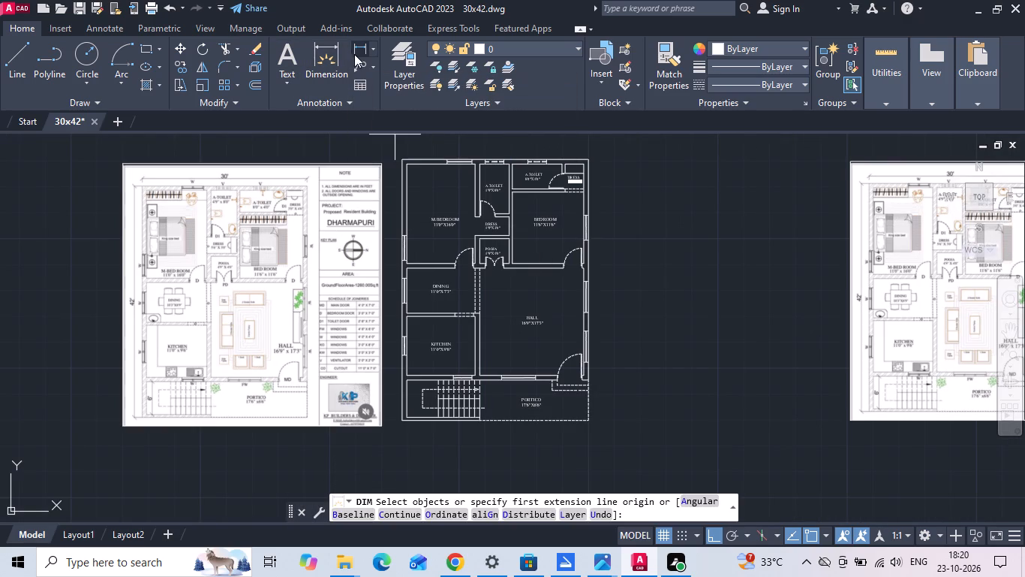
left_click(356, 52)
middle_click_drag(420, 159, 432, 219)
scroll(169, 282, "up", 2)
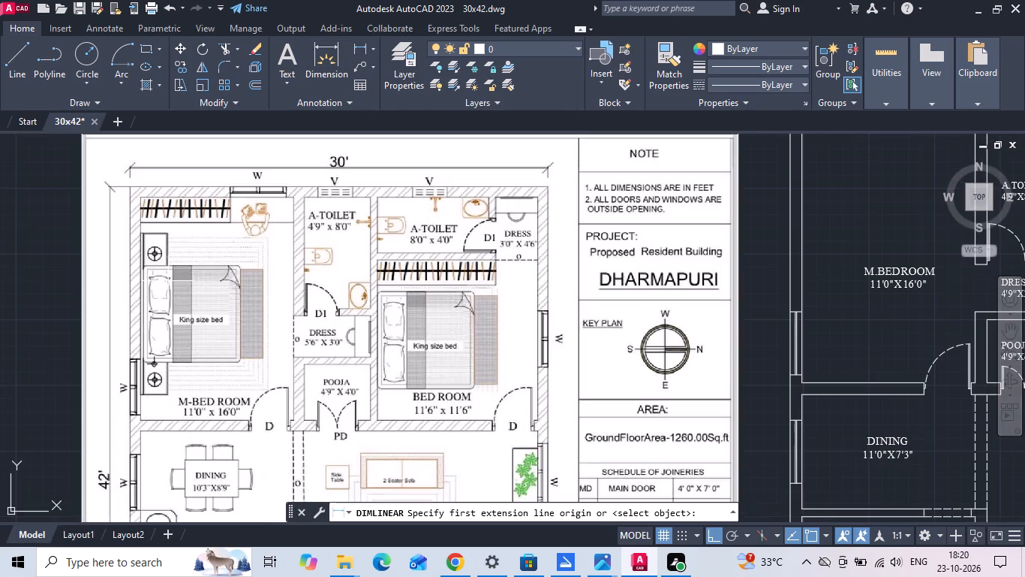
middle_click_drag(317, 218, 198, 267)
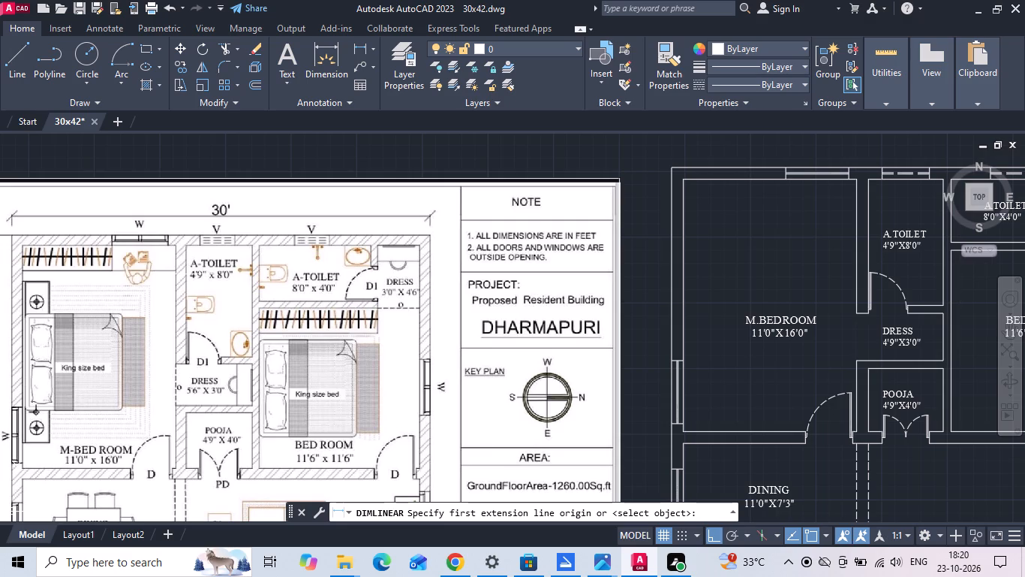
middle_click_drag(404, 258, 204, 316)
scroll(204, 316, "down", 1)
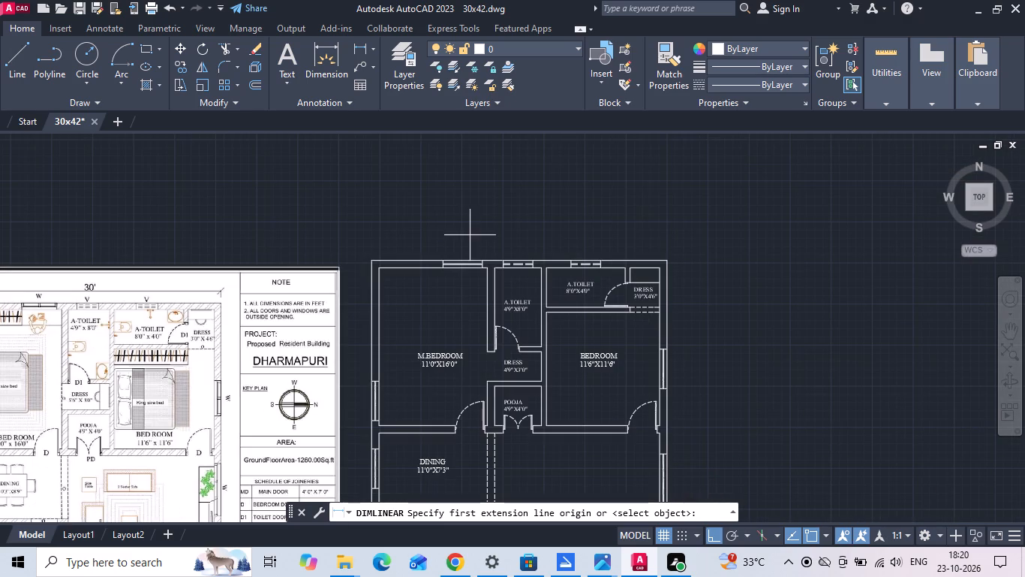
left_click(368, 257)
scroll(624, 232, "up", 2)
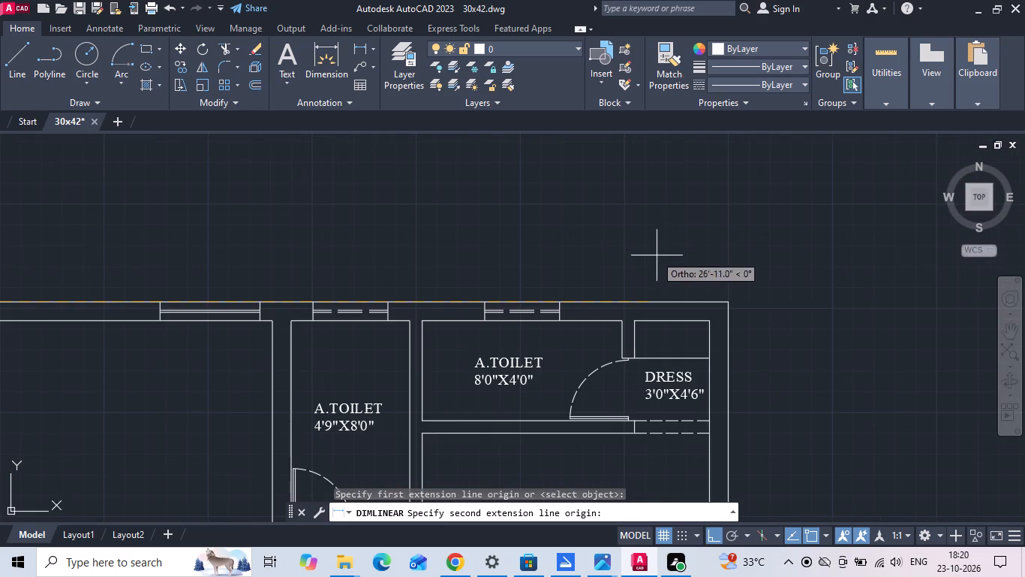
left_click(725, 306)
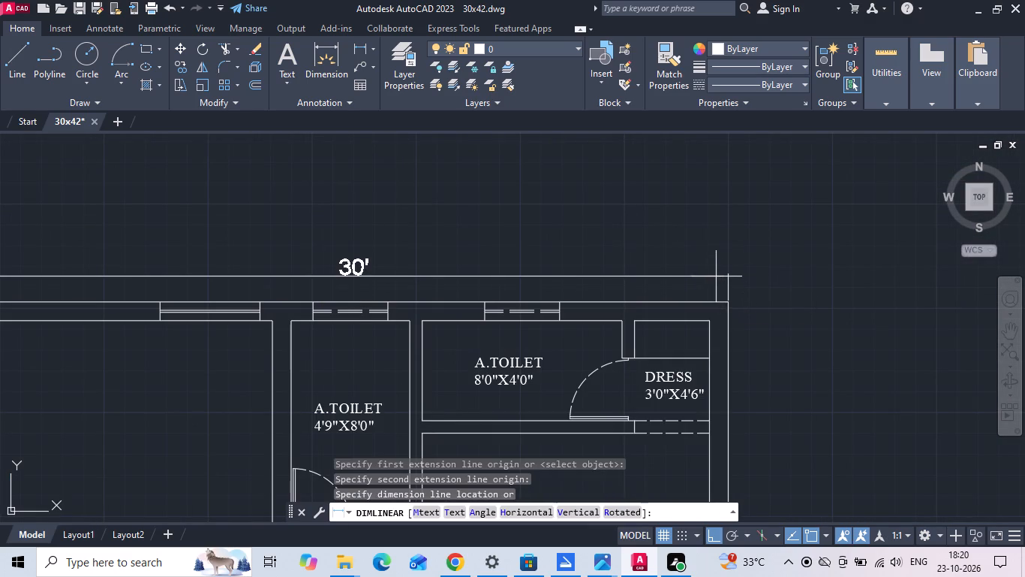
left_click(716, 276)
Add a vertical linear dimension for the plan's overall length, placed just outside the M.BEDROOM, dining and kitchen outer wall.
key("d")
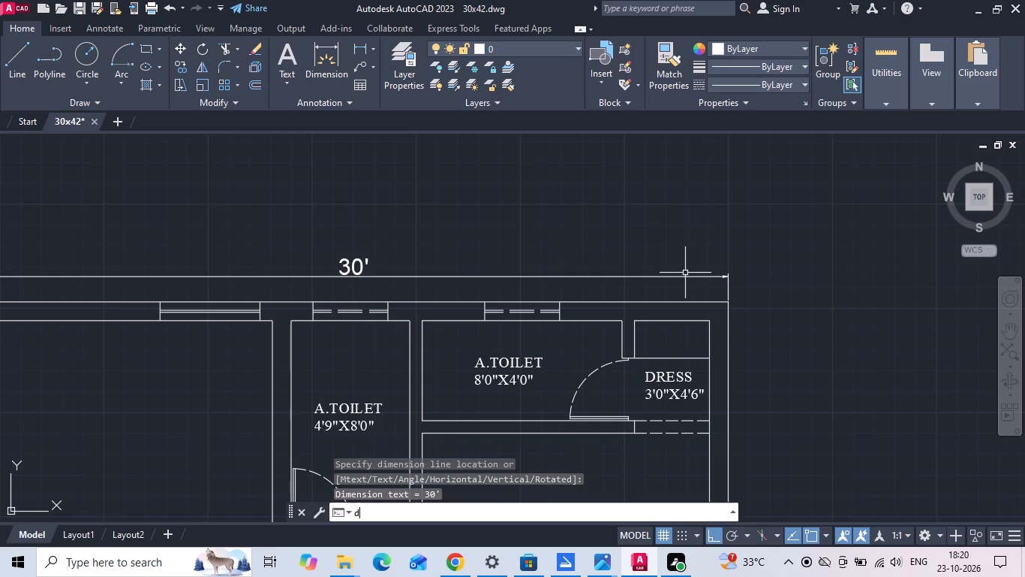
type("li")
key("space")
middle_click_drag(455, 320, 566, 234)
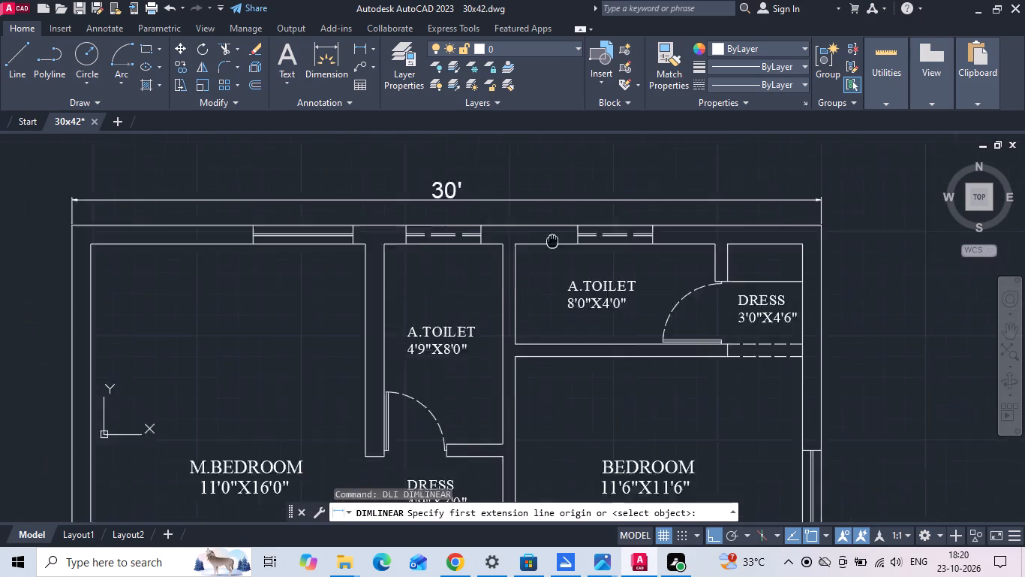
middle_click_drag(566, 234, 600, 219)
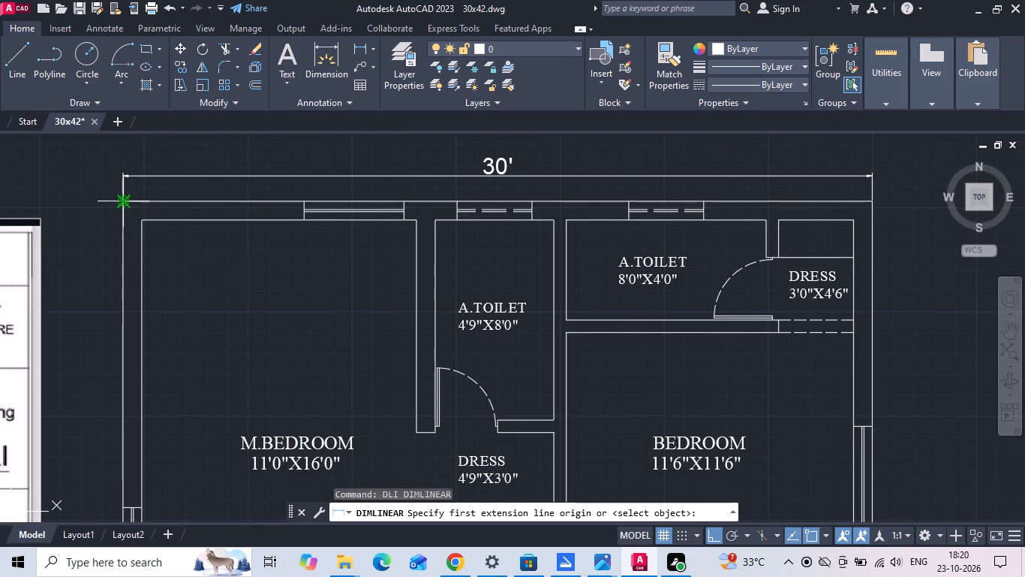
left_click(125, 202)
scroll(209, 182, "down", 3)
scroll(187, 483, "up", 1)
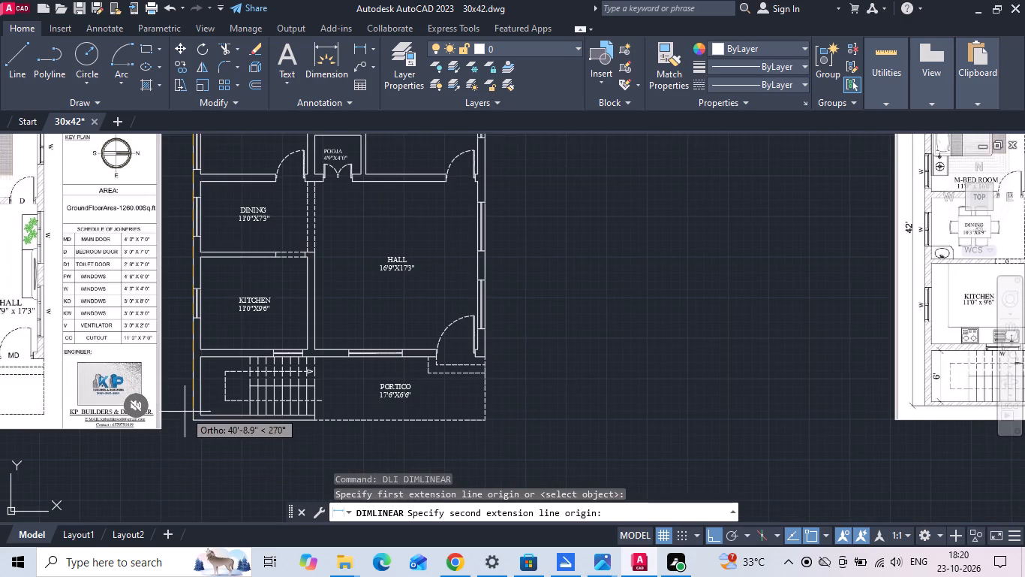
left_click(191, 422)
left_click(184, 386)
Save the drawing with the overall dimensions.
middle_click_drag(331, 352, 368, 364)
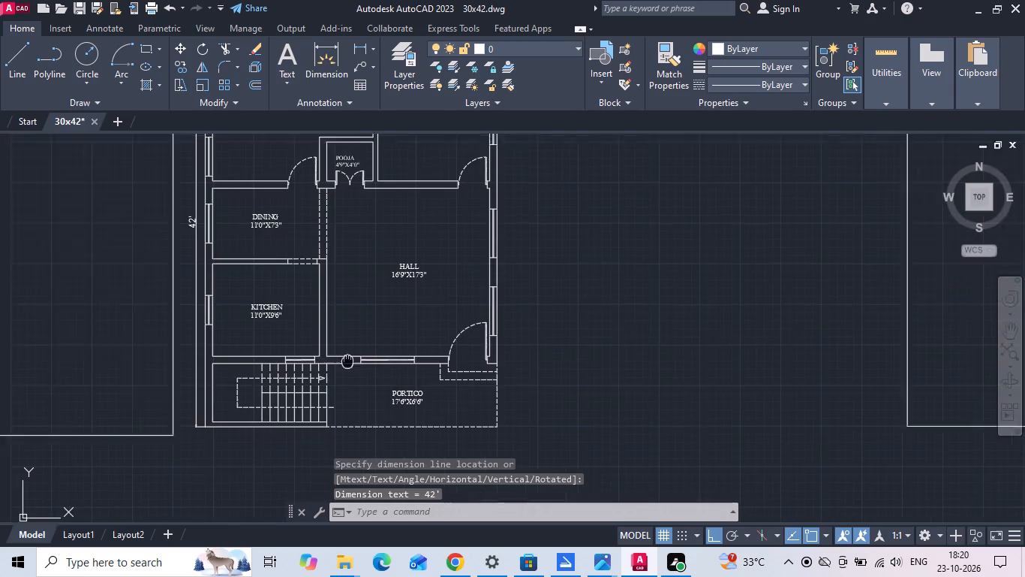
middle_click_drag(368, 364, 528, 406)
middle_click_drag(223, 313, 263, 358)
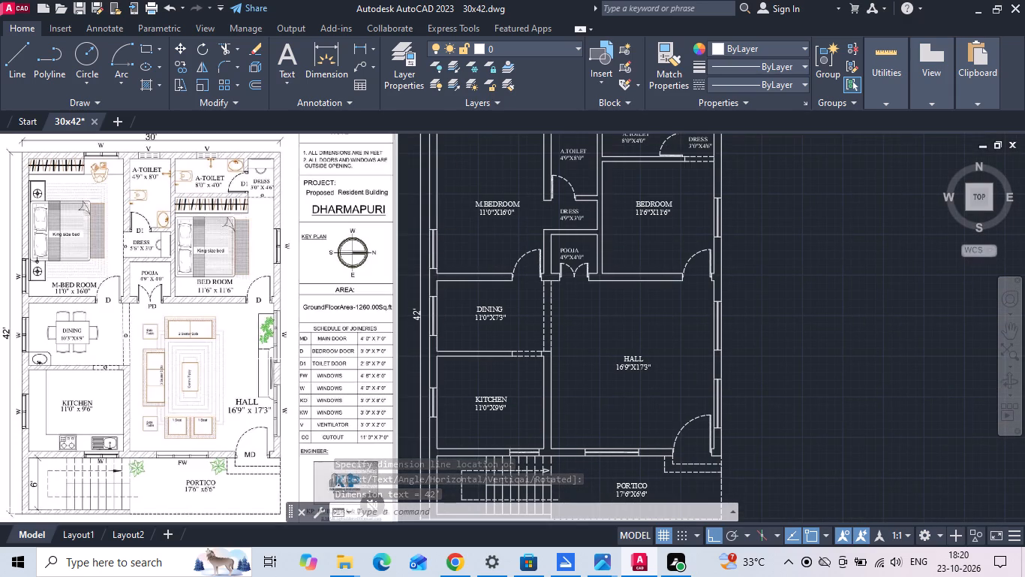
key("ctrl+s")
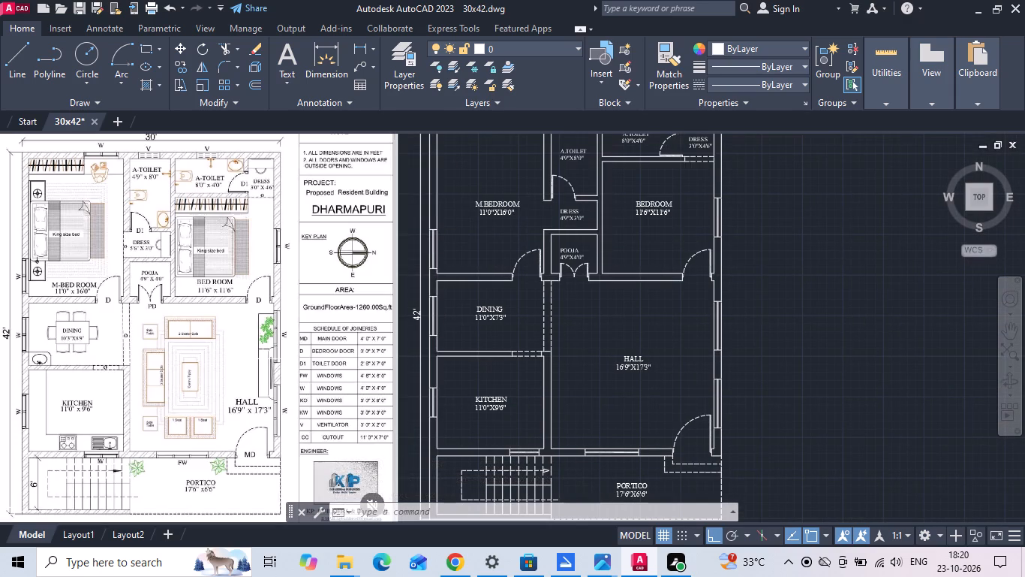
Hatch the walls around the M.BEDROOM, BEDROOM, toilets, DRESS and POOJA with pattern ANSI32 in colour 99,100,102.
type("h")
key("space")
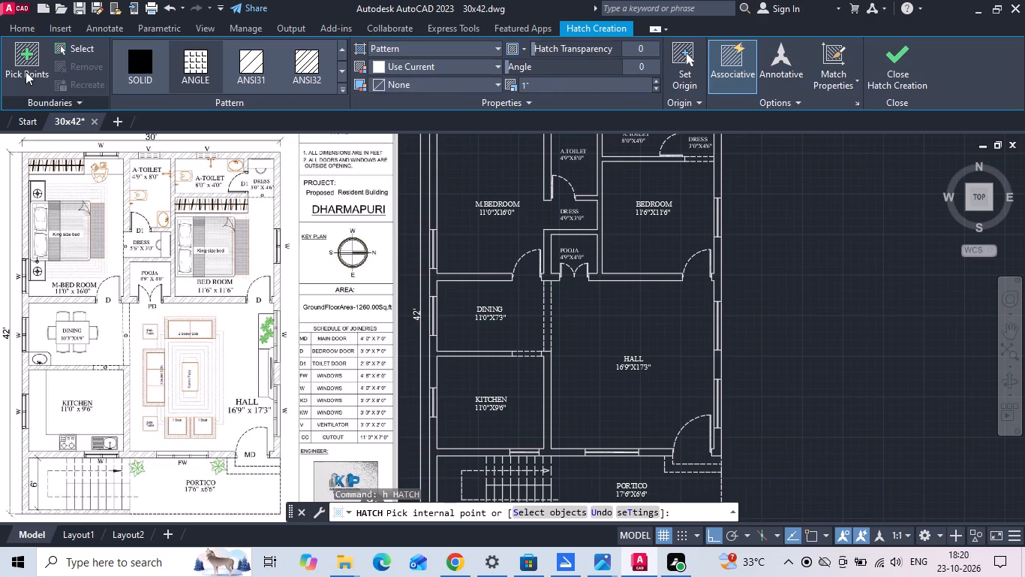
left_click(302, 68)
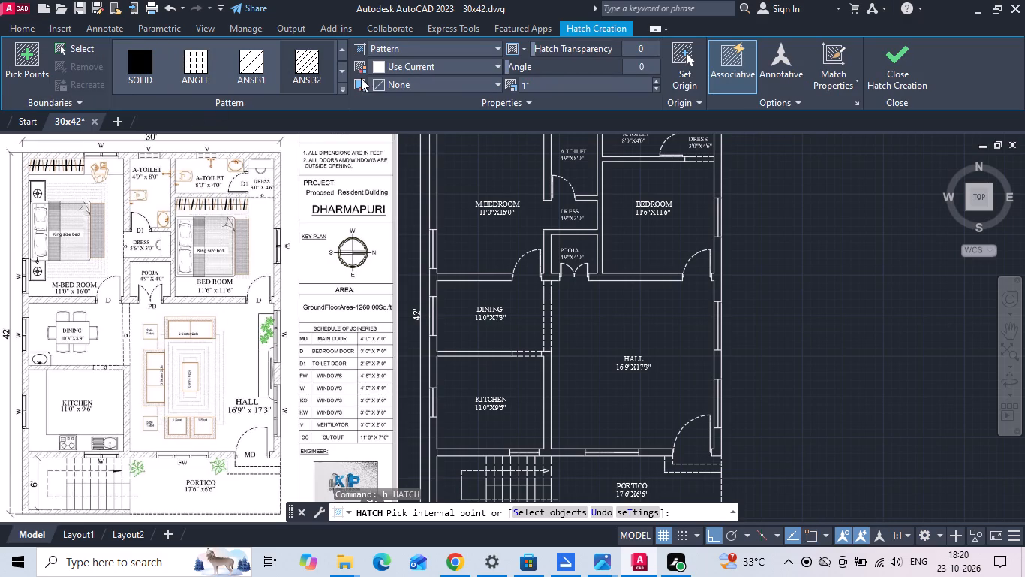
left_click(375, 70)
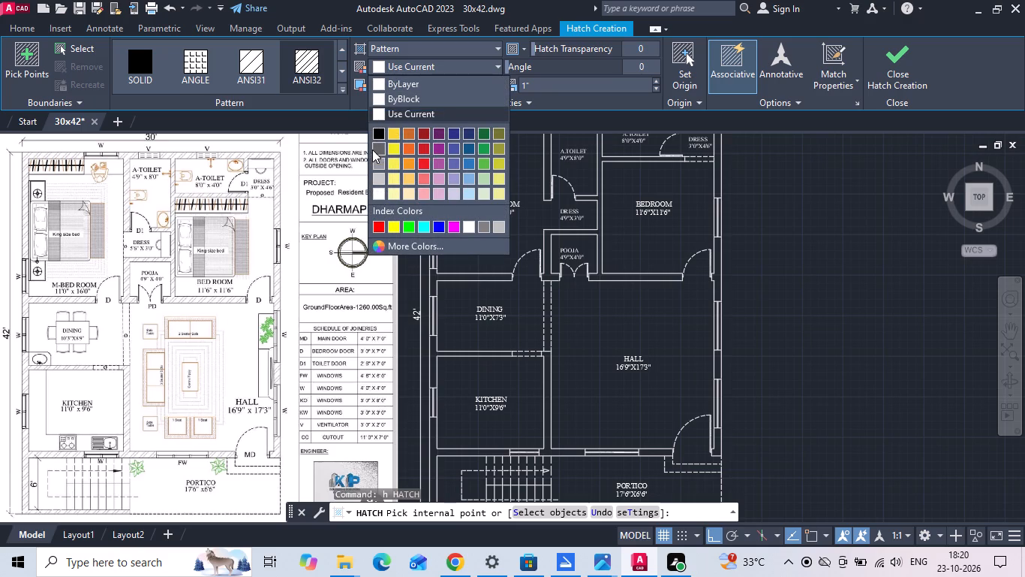
left_click(372, 150)
middle_click_drag(439, 260, 442, 357)
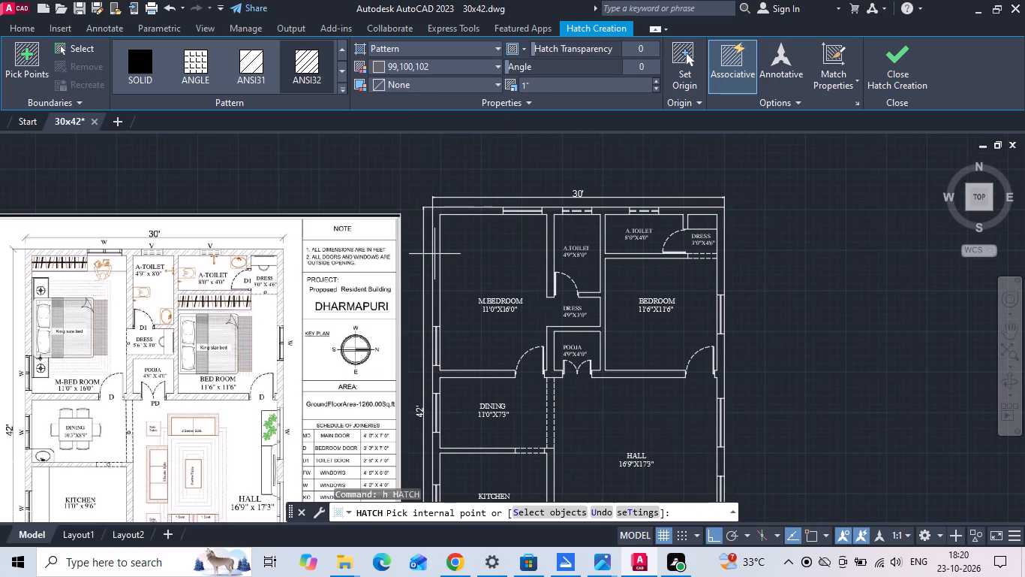
left_click(435, 253)
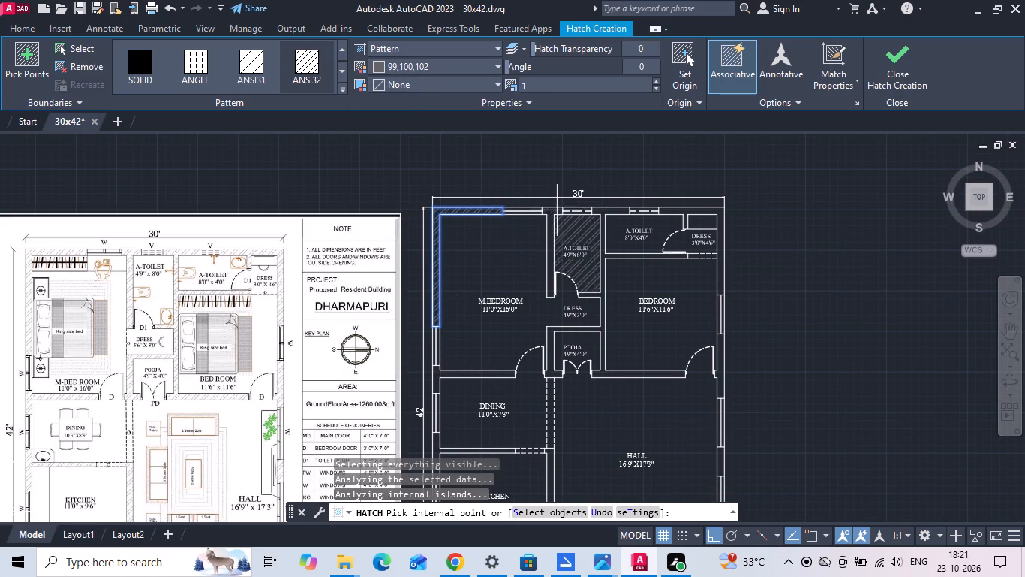
left_click(553, 210)
left_click(614, 211)
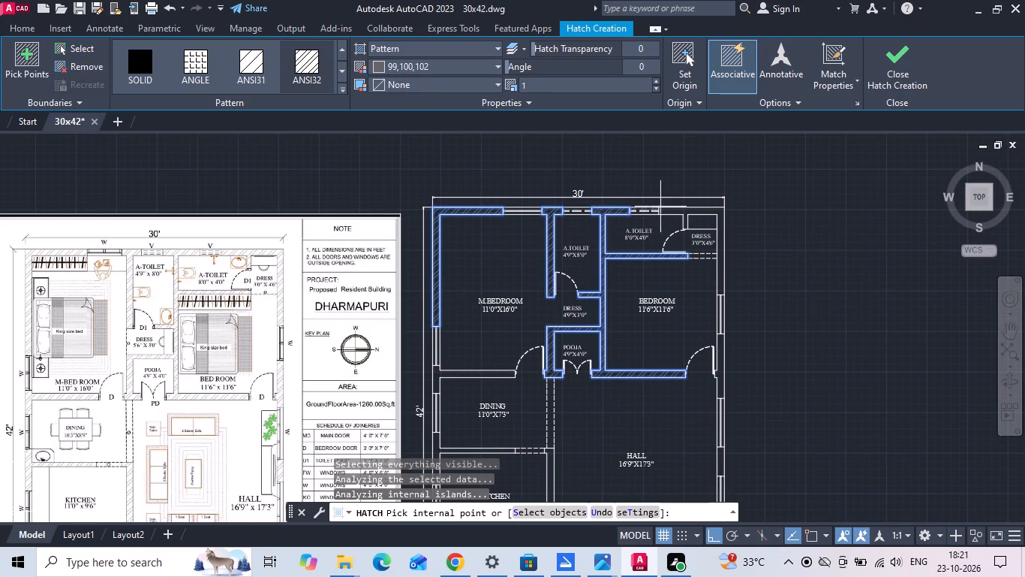
left_click(679, 211)
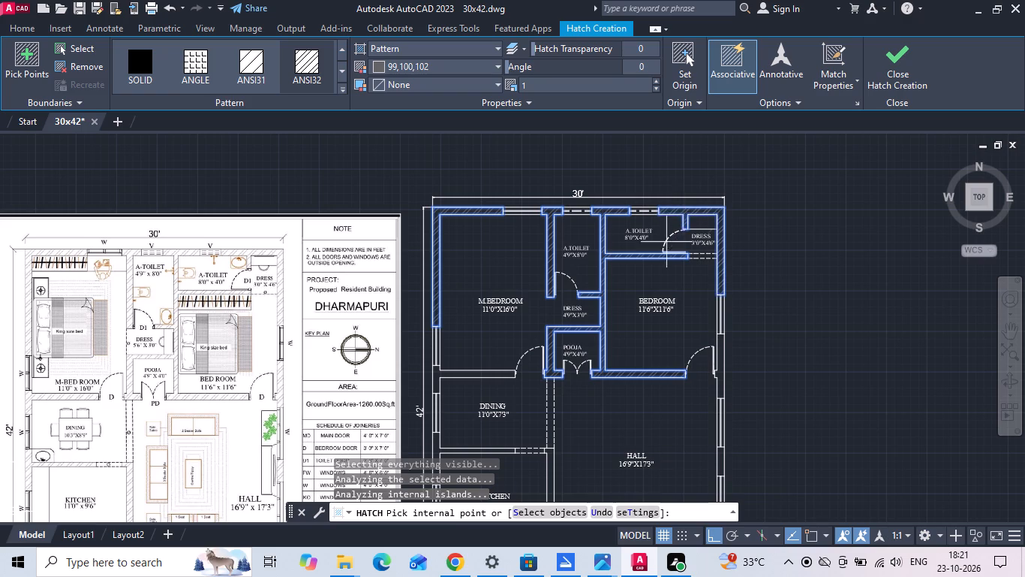
Add the remaining wall segments around the dining, kitchen, staircase and hall, plus the outer wall beside the bedroom door, to the hatch.
middle_click_drag(660, 248, 673, 101)
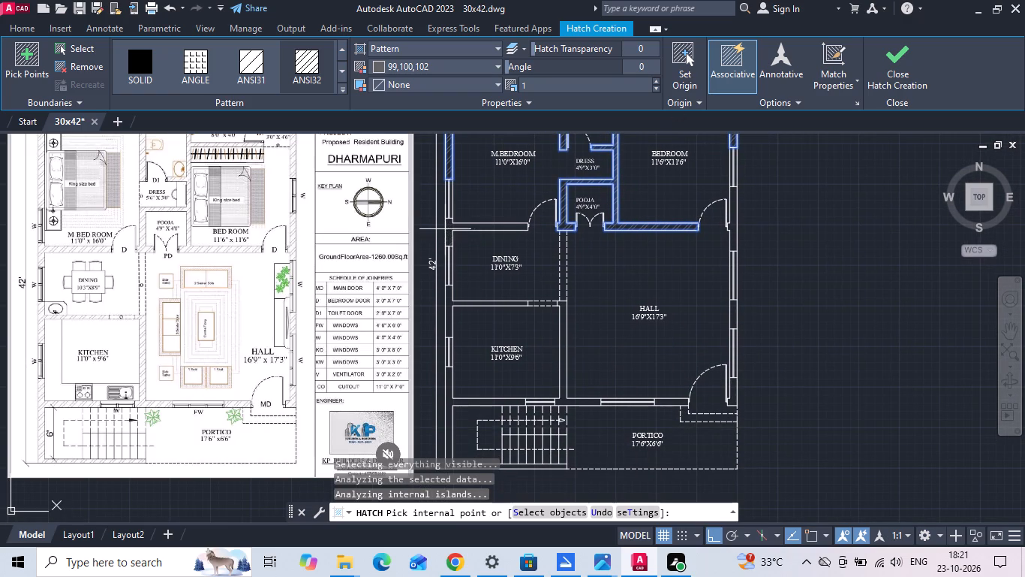
left_click(449, 228)
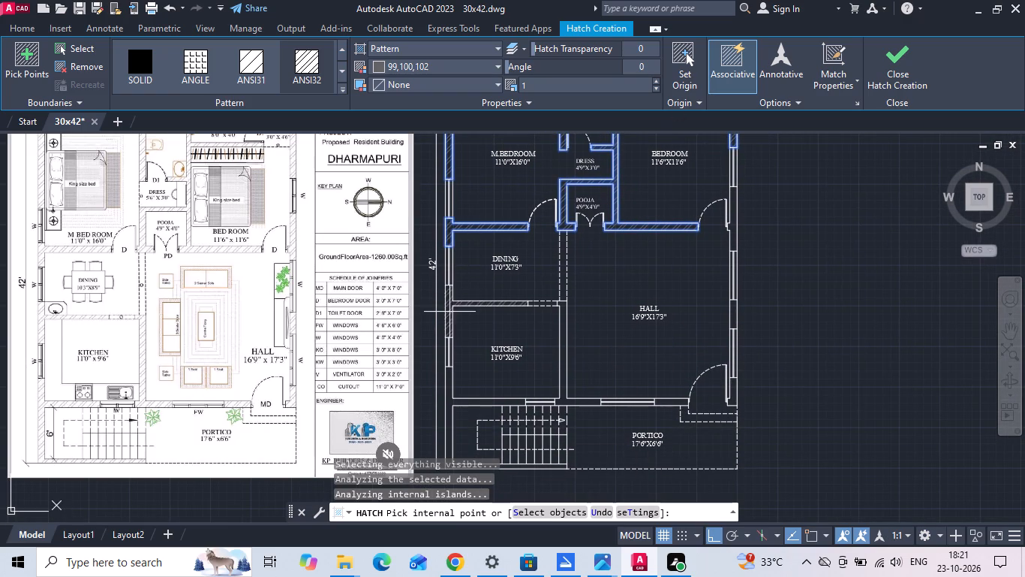
left_click(449, 312)
middle_click_drag(448, 308, 446, 219)
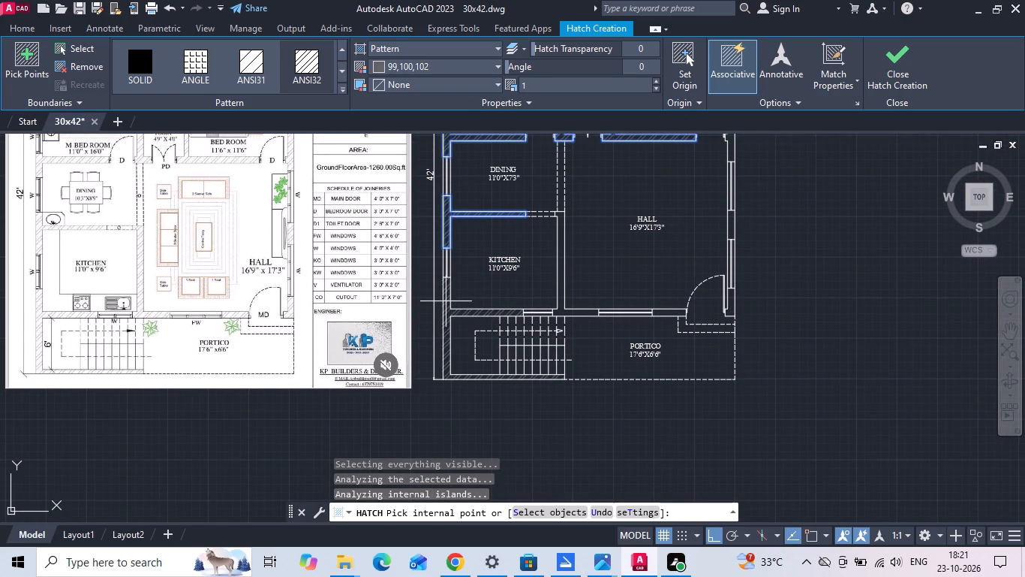
left_click(446, 301)
left_click(563, 309)
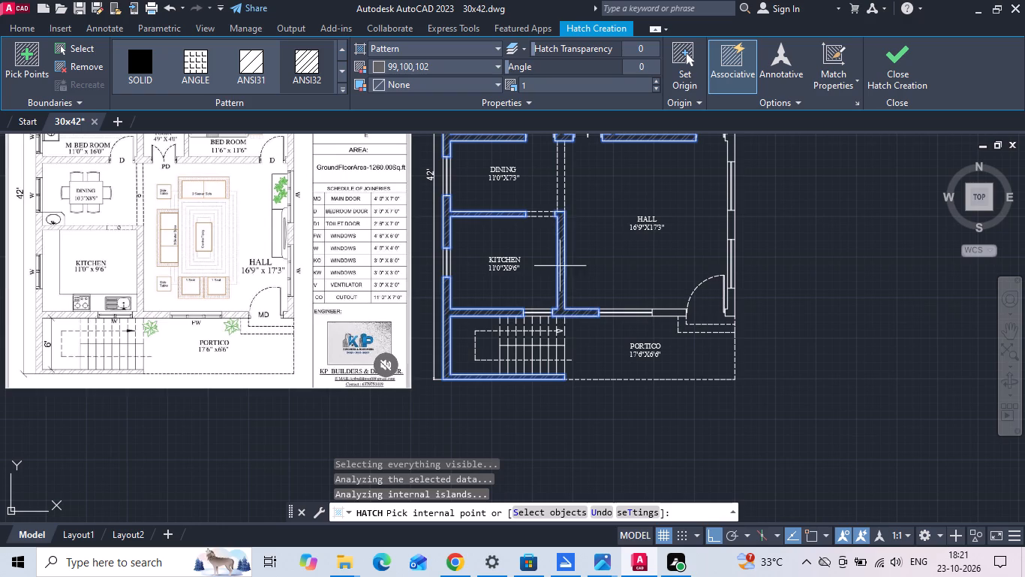
left_click(672, 312)
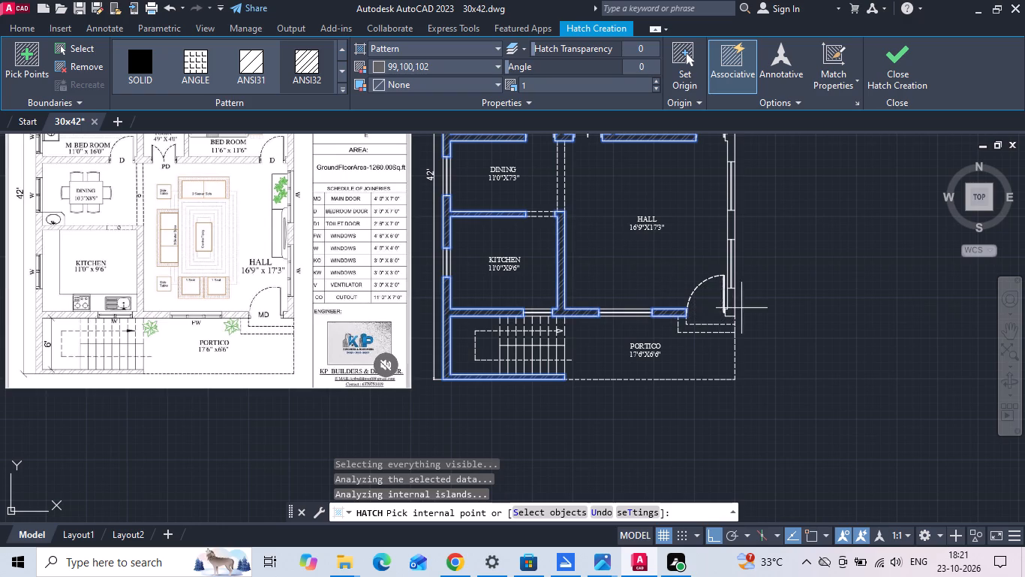
left_click(729, 308)
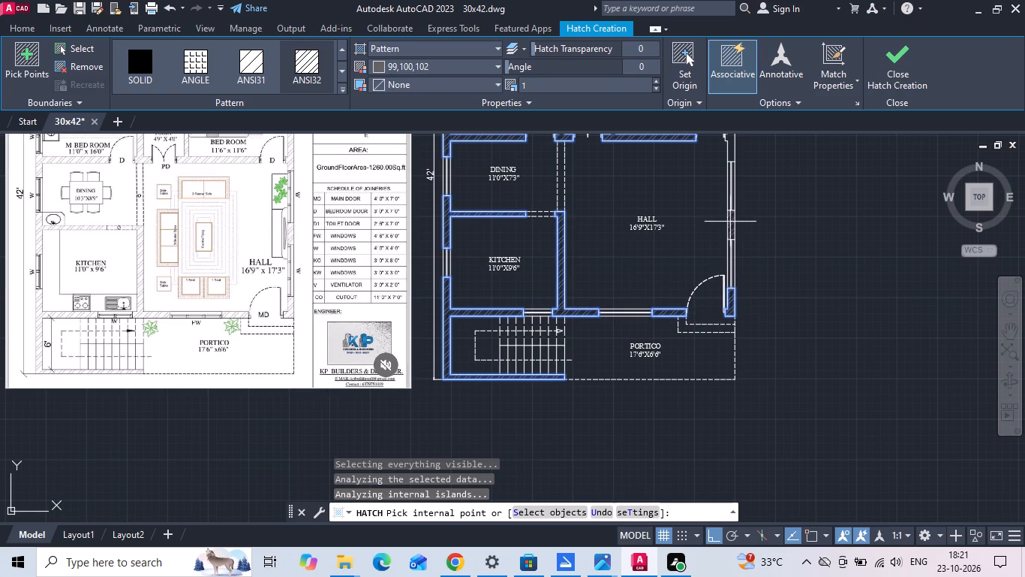
left_click(730, 221)
middle_click_drag(718, 206, 645, 424)
scroll(672, 346, "up", 1)
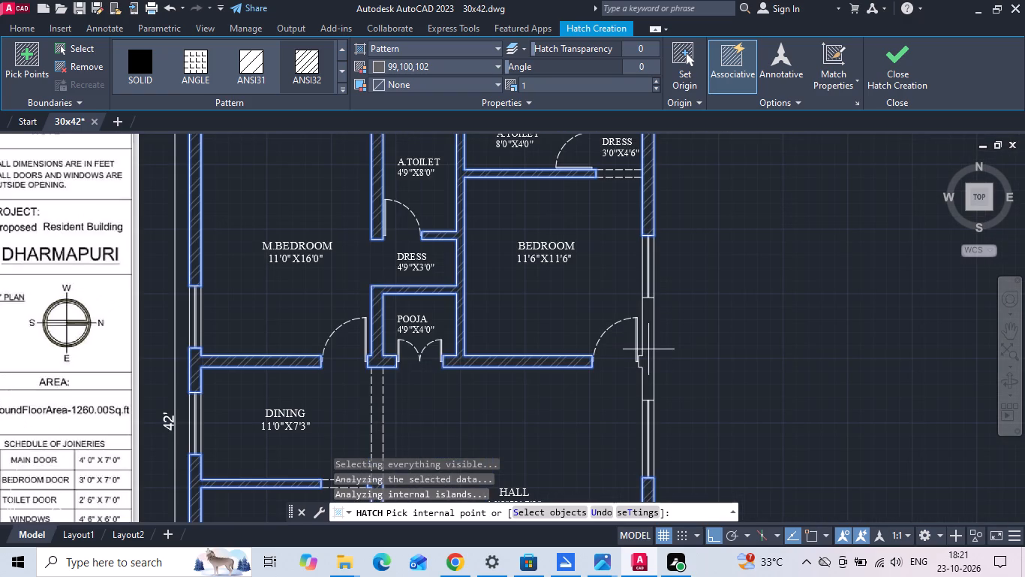
left_click(648, 349)
middle_click_drag(606, 273, 601, 355)
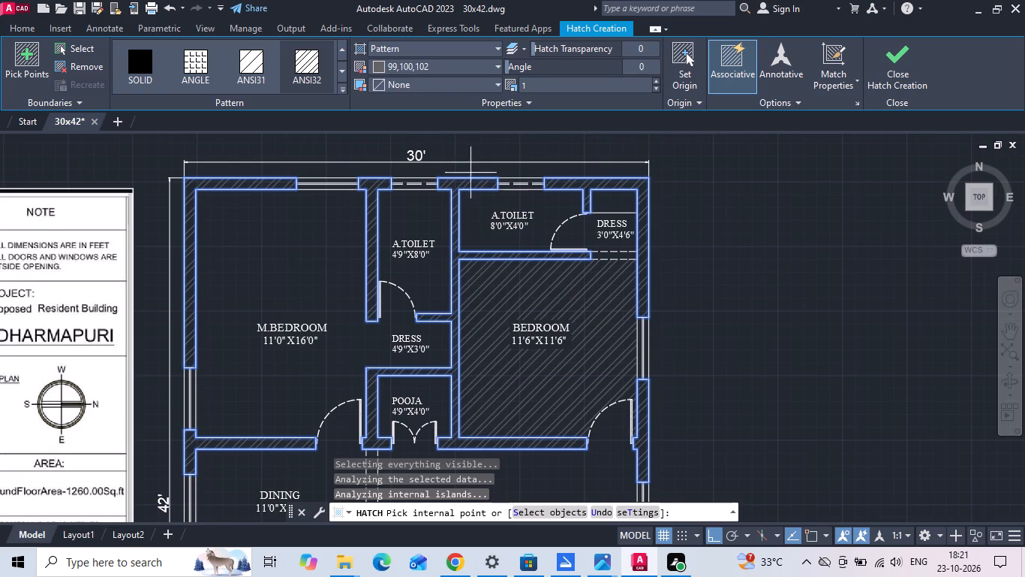
Set the wall hatch scale to 0.5 and finish the hatch.
left_click(570, 83)
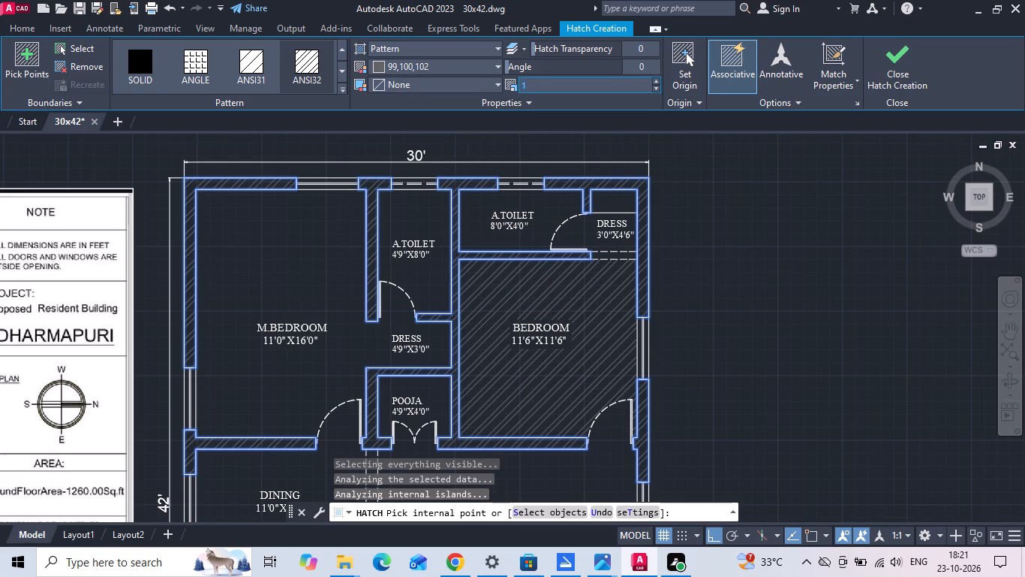
type(".5")
key("Return")
key("Escape")
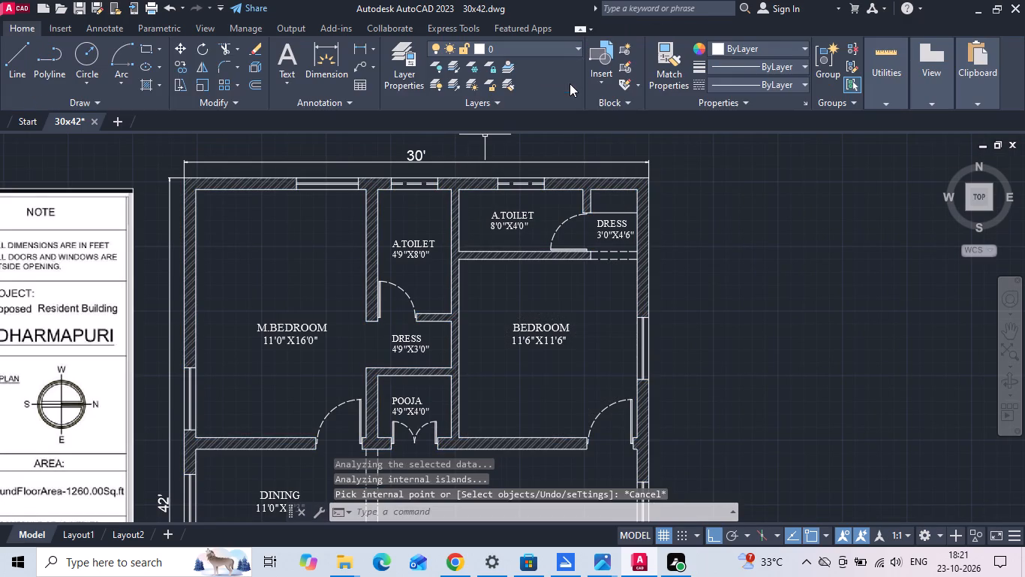
Copy the complete floor plan with its dimensions horizontally into the gap between the original plan and the far reference image.
scroll(612, 143, "down", 1)
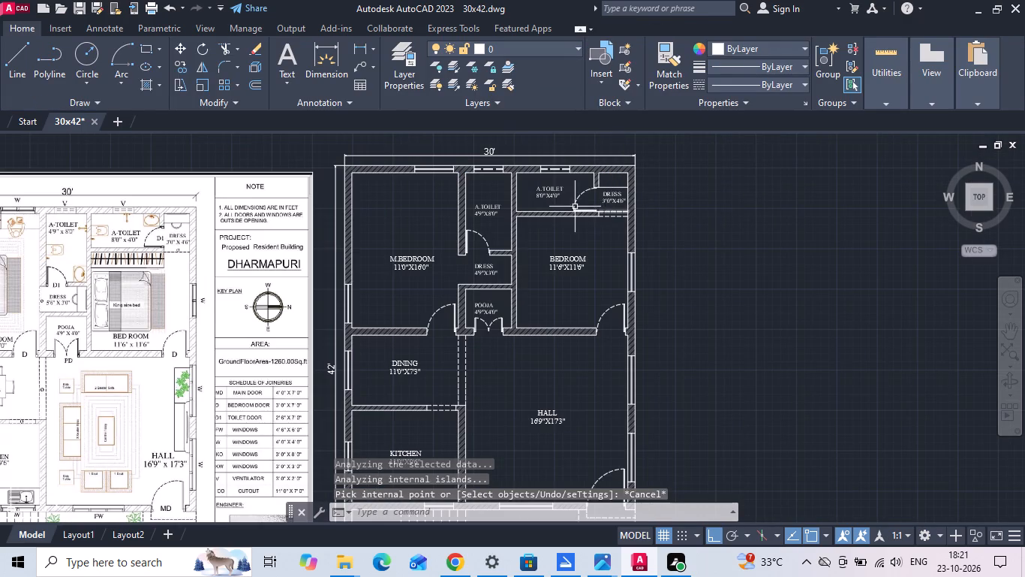
scroll(565, 201, "down", 1)
left_click_drag(416, 166, 420, 171)
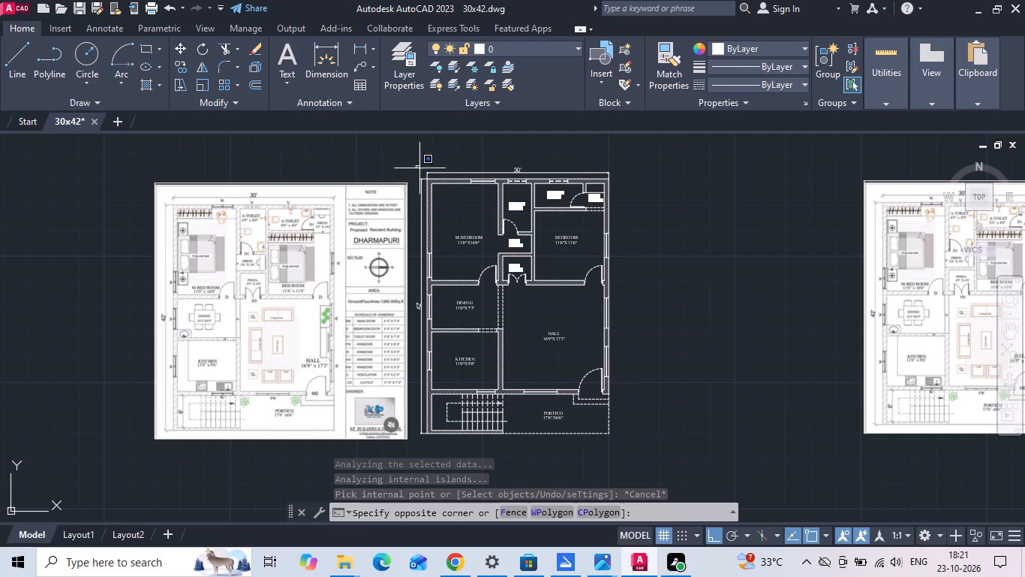
left_click_drag(420, 171, 421, 174)
left_click(631, 461)
right_click(630, 452)
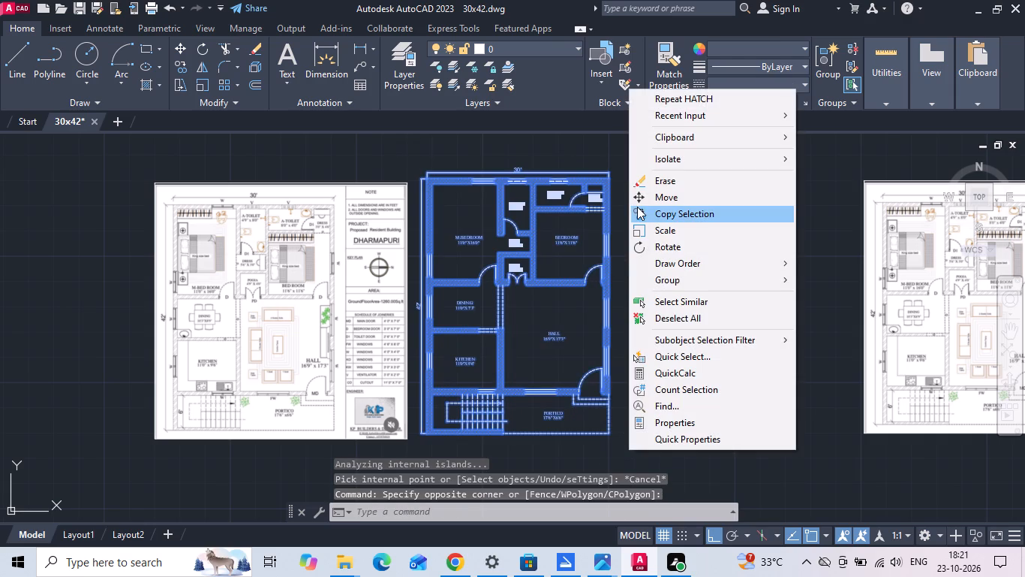
left_click(638, 206)
left_click(552, 303)
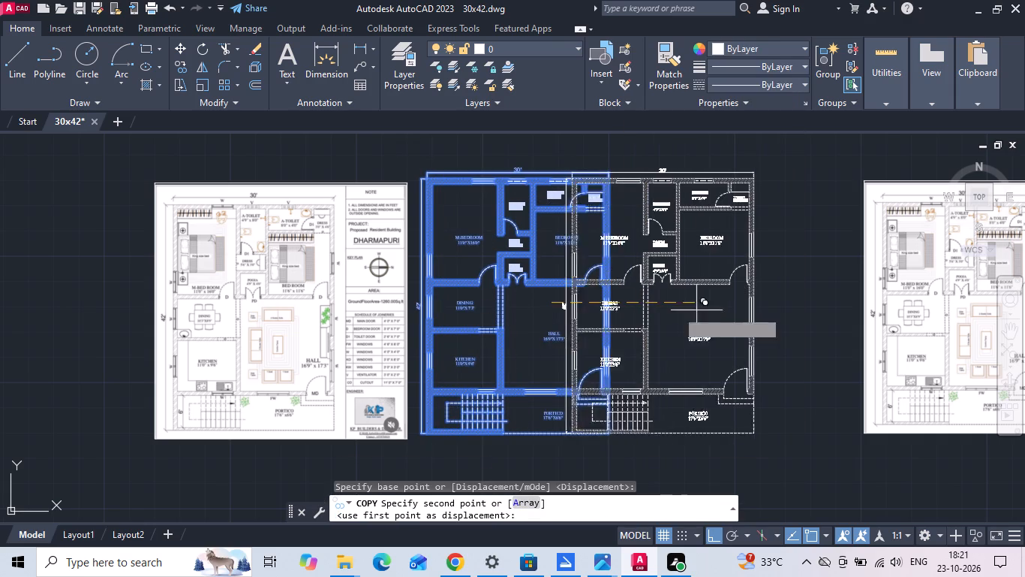
left_click(774, 303)
key("Escape")
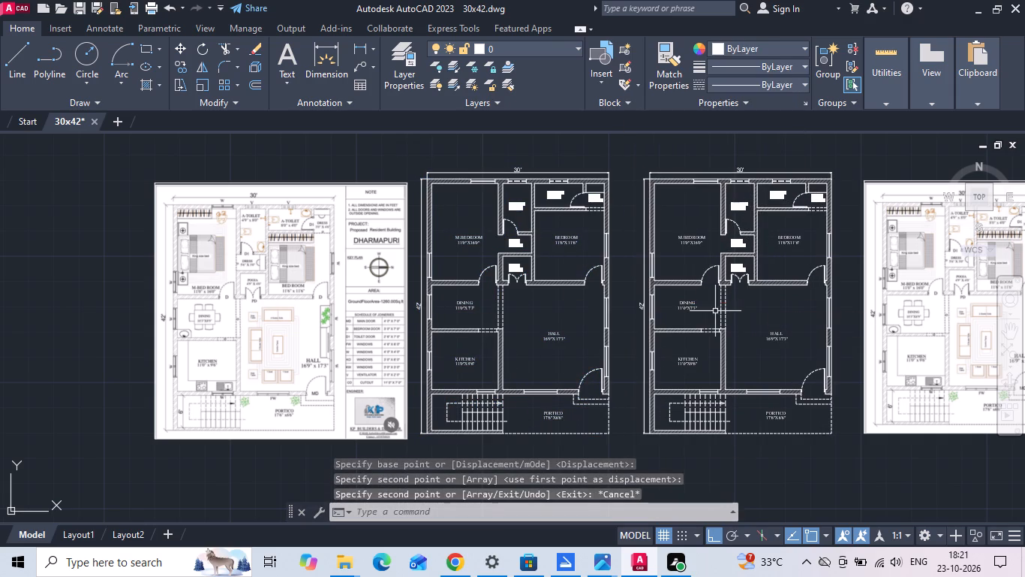
Delete the reference image beside the original plan's M.BEDROOM and kitchen side.
left_click_drag(240, 450, 228, 432)
left_click(201, 386)
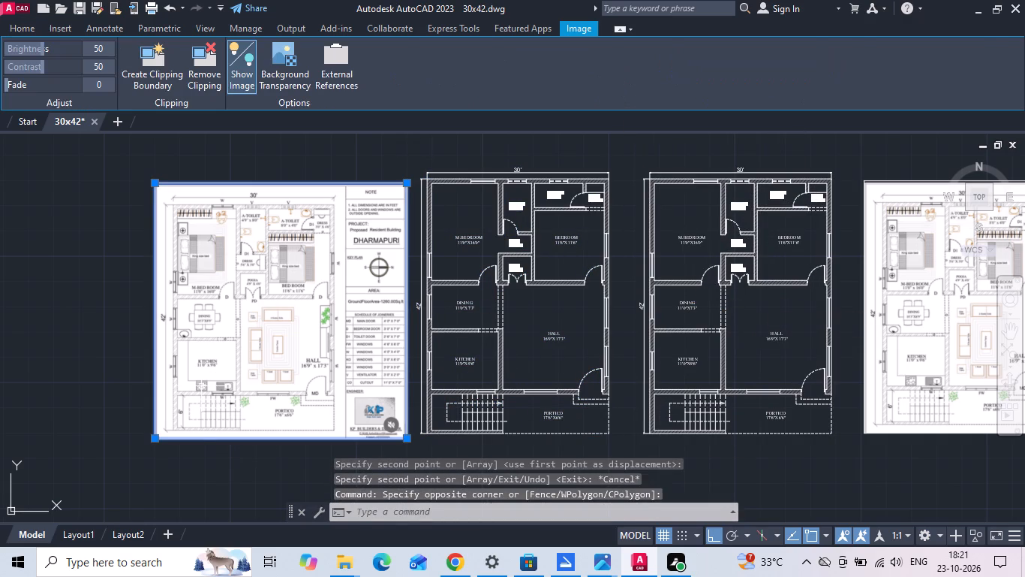
key("Delete")
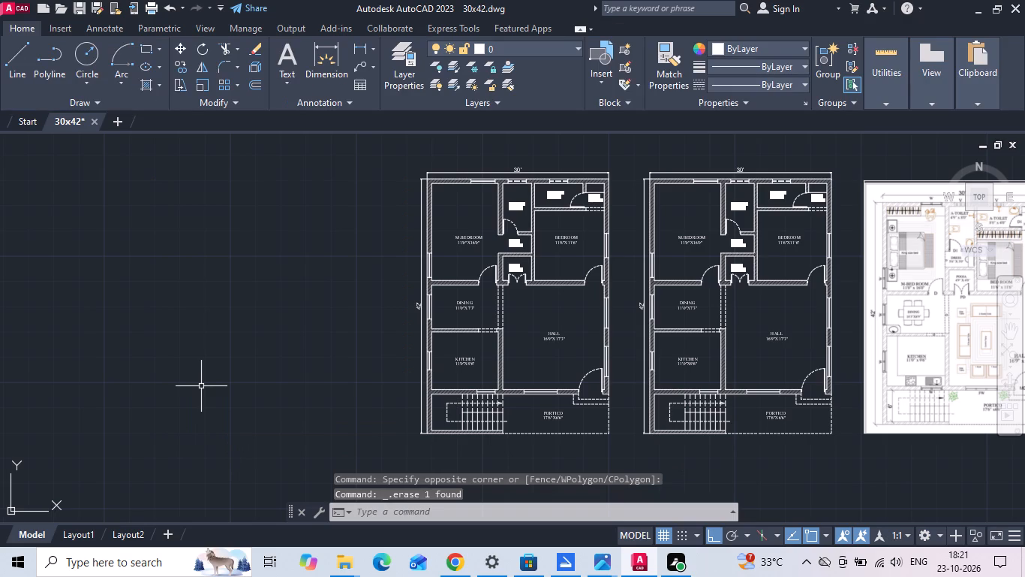
Save the drawing with the hatched plan and its copy.
key("ctrl+s")
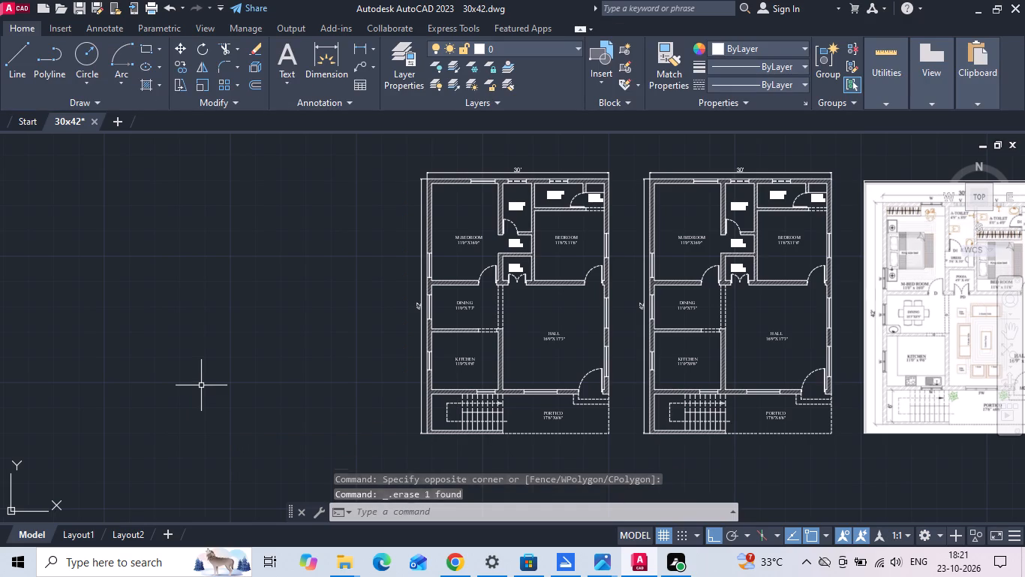
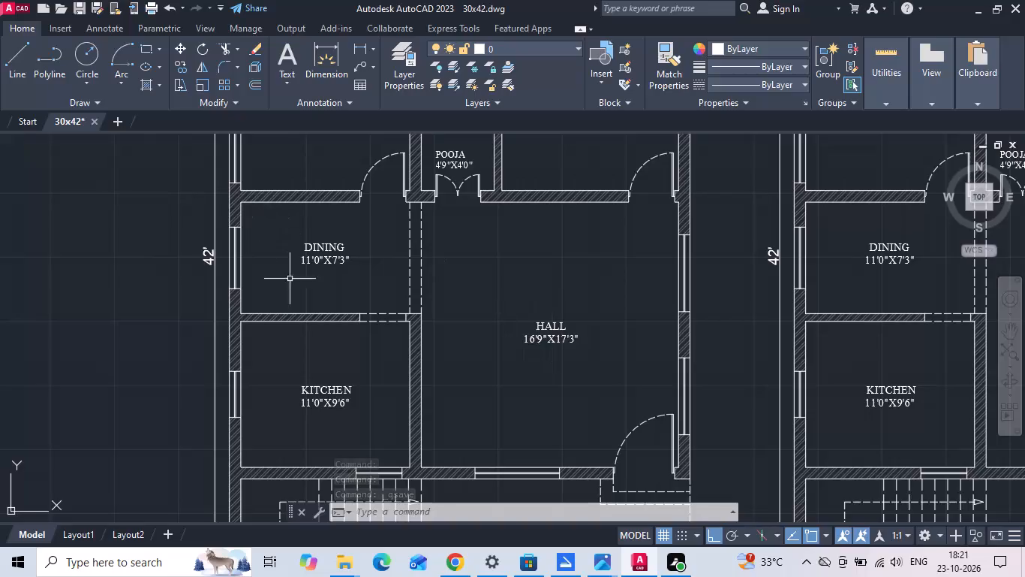
Copy the upper inner wall line of the copied plan's M.BEDROOM 18 inches down into the room as the wardrobe front.
scroll(232, 363, "down", 2)
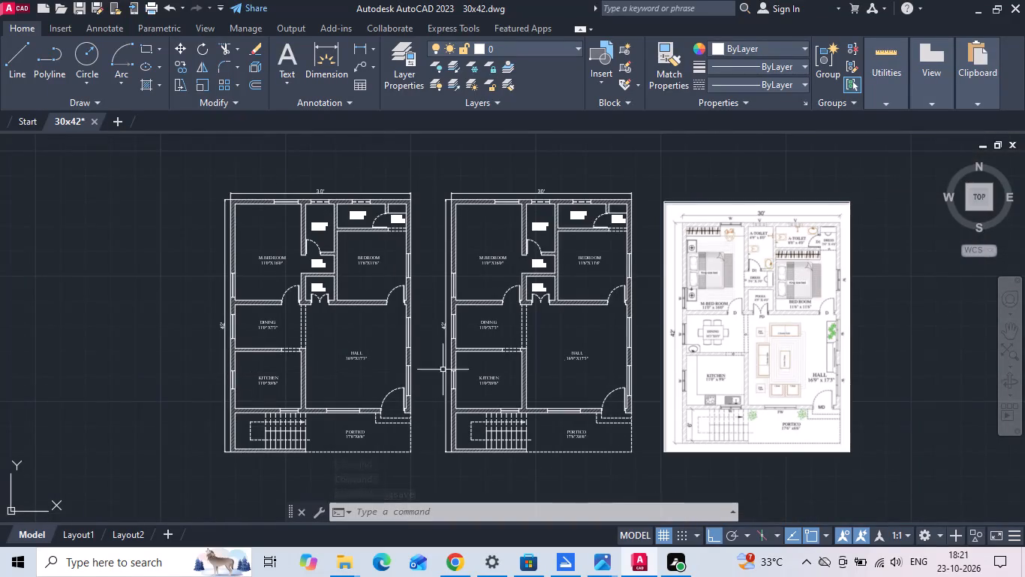
scroll(720, 293, "up", 2)
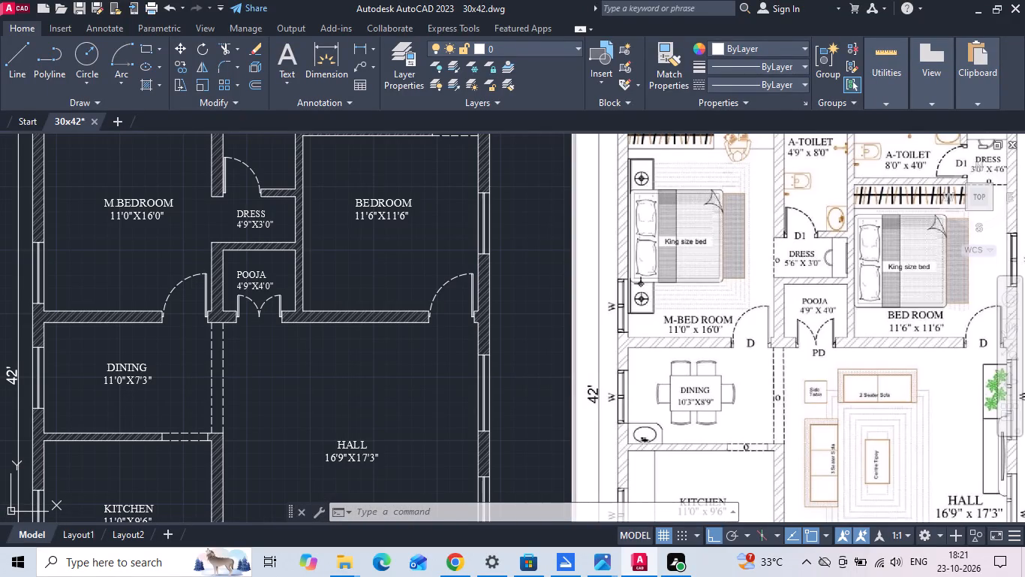
scroll(609, 326, "down", 1)
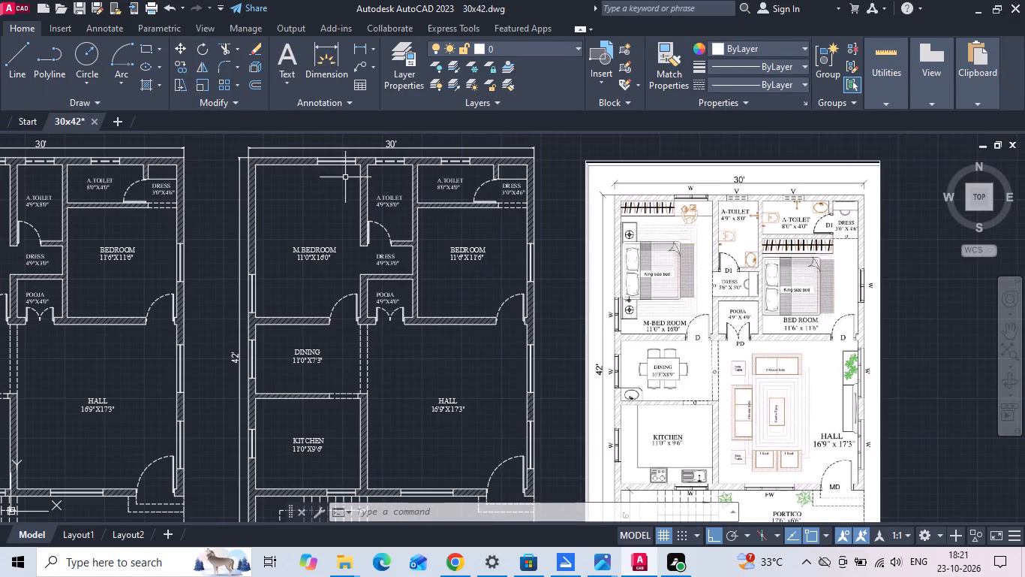
scroll(290, 157, "up", 2)
middle_click_drag(281, 183, 284, 198)
left_click(386, 190)
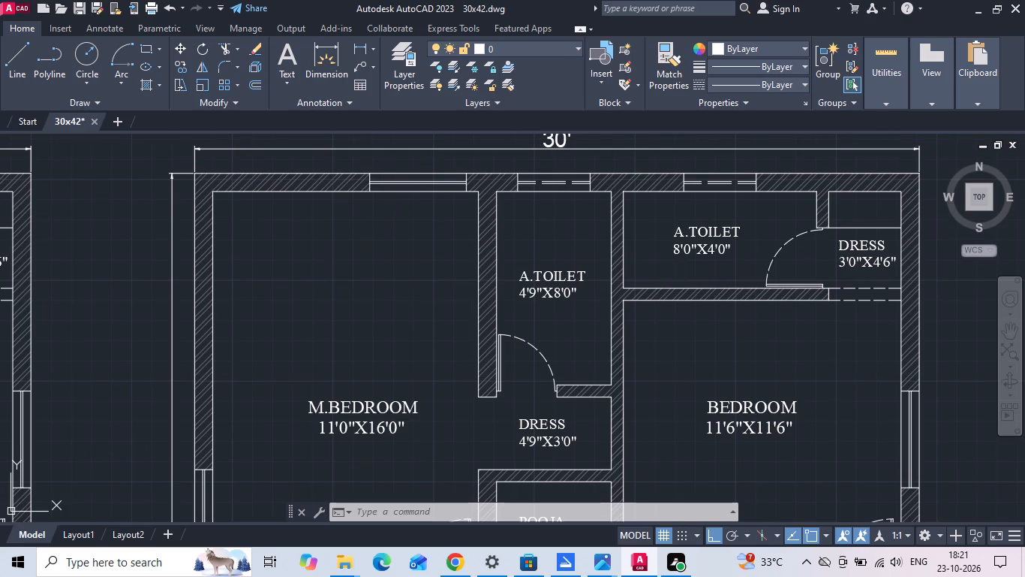
right_click(386, 190)
left_click(409, 283)
left_click_drag(404, 258, 389, 287)
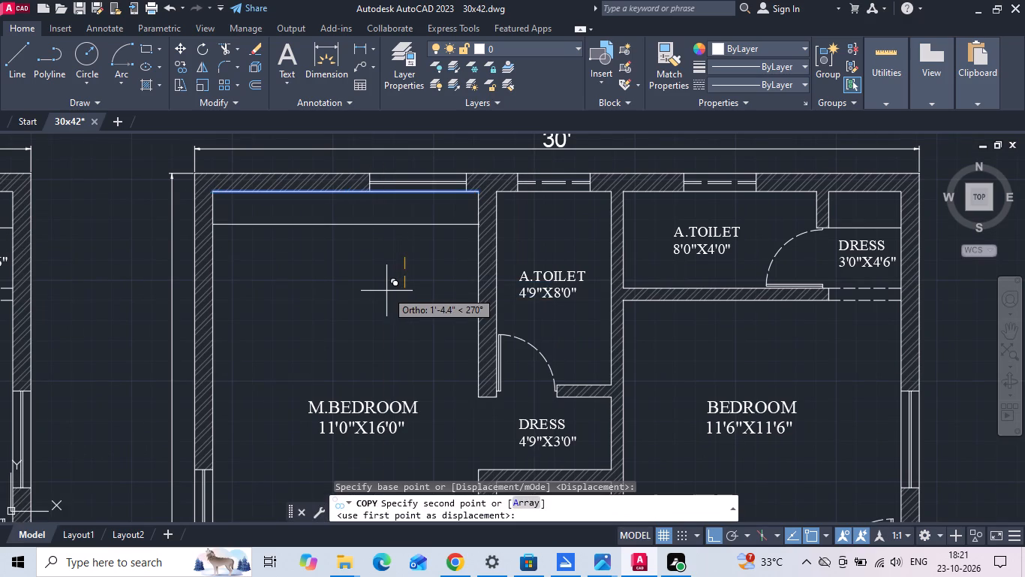
type("18")
key("space")
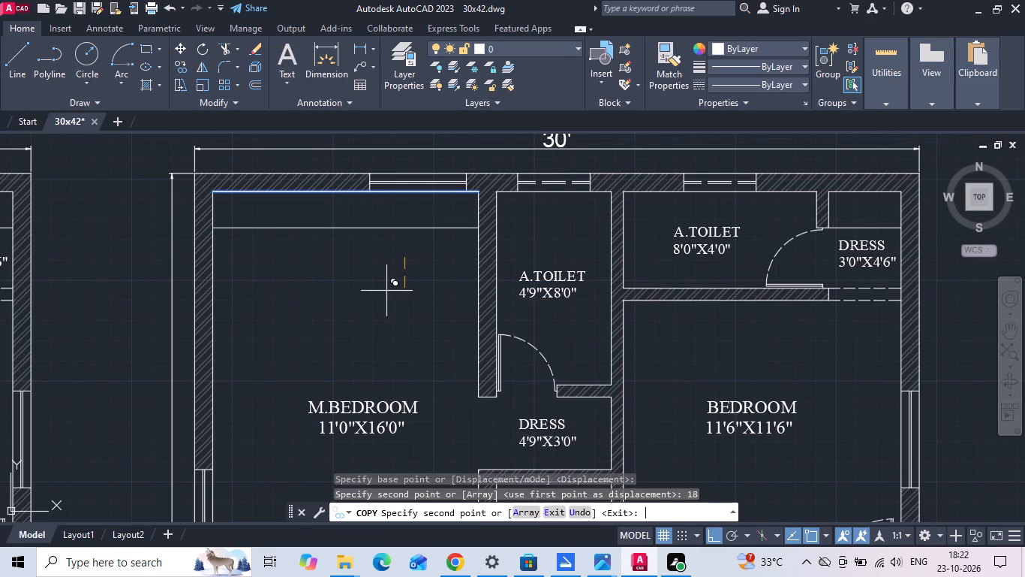
scroll(380, 277, "down", 2)
key("Escape")
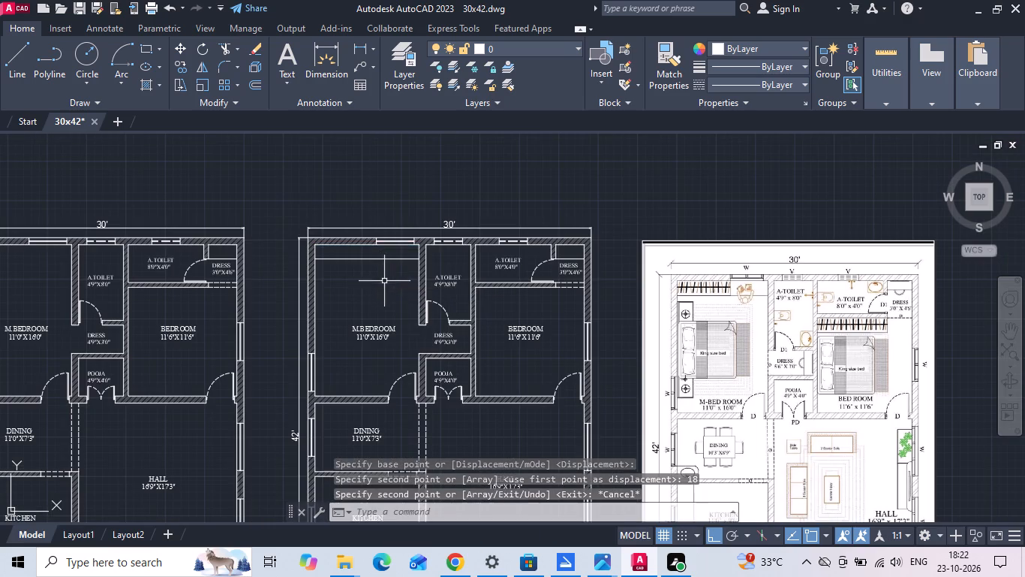
Copy the lower line of the wall between A.TOILET and BEDROOM 18 inches down into the copied plan's BEDROOM.
scroll(539, 311, "up", 2)
left_click(491, 253)
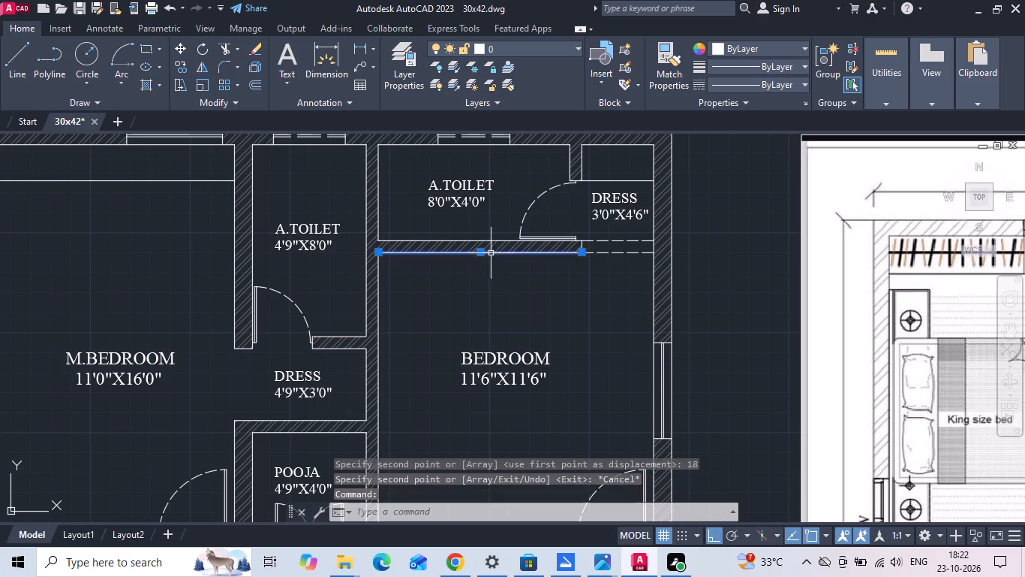
right_click(488, 254)
left_click(498, 281)
left_click_drag(498, 282, 492, 319)
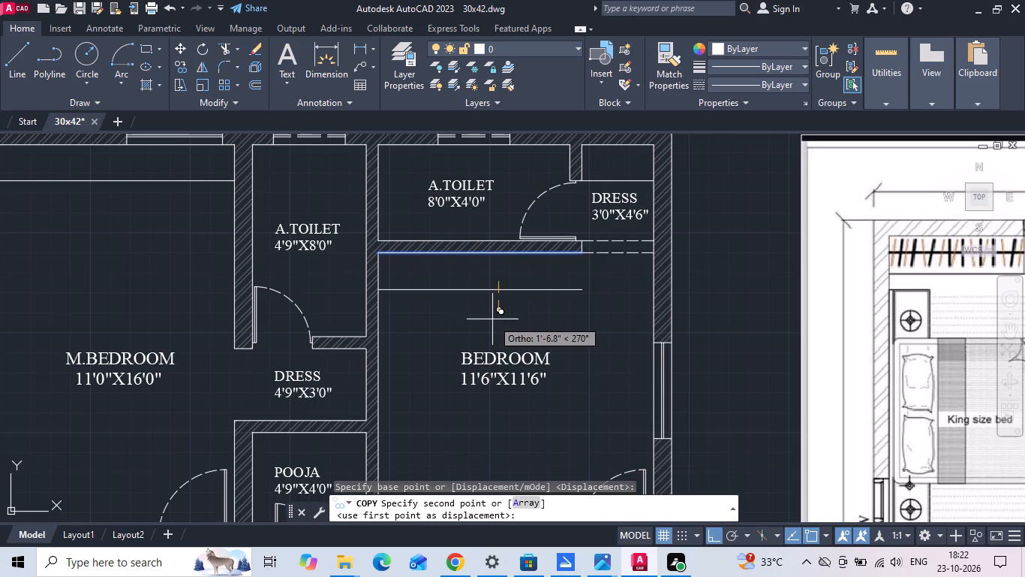
key("1")
type("8")
key("space")
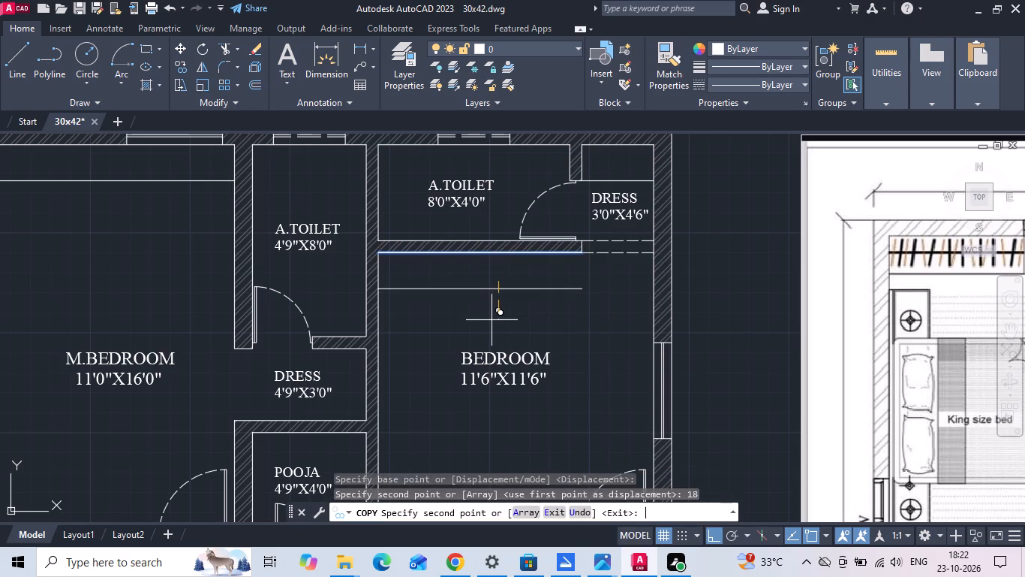
key("Escape")
Draw a vertical line closing the open end of the BEDROOM wardrobe, from the wall corner to the copied line's end.
middle_click_drag(502, 288, 374, 297)
type("l")
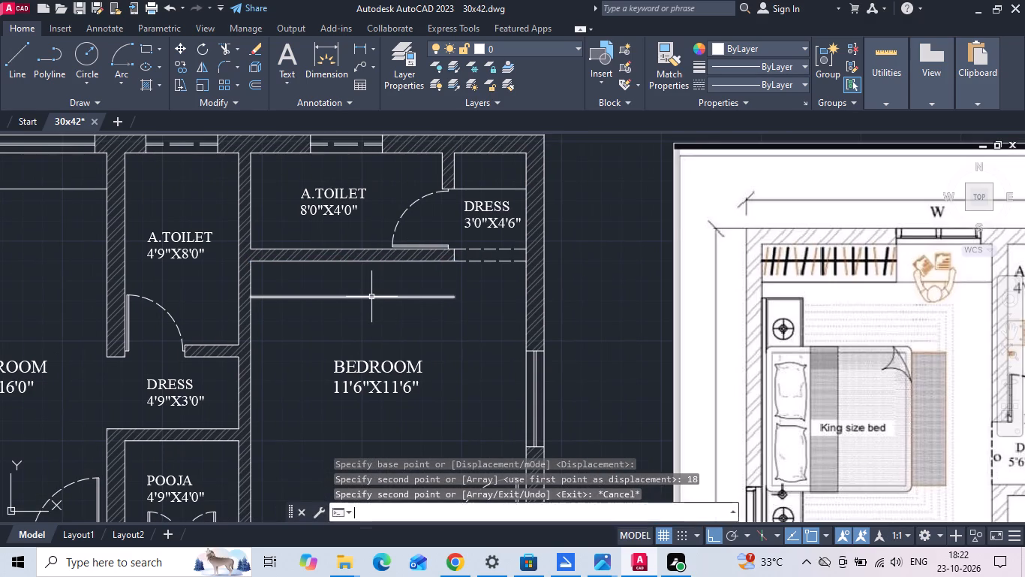
key("space")
scroll(371, 297, "down", 1)
scroll(450, 303, "up", 2)
scroll(353, 267, "up", 1)
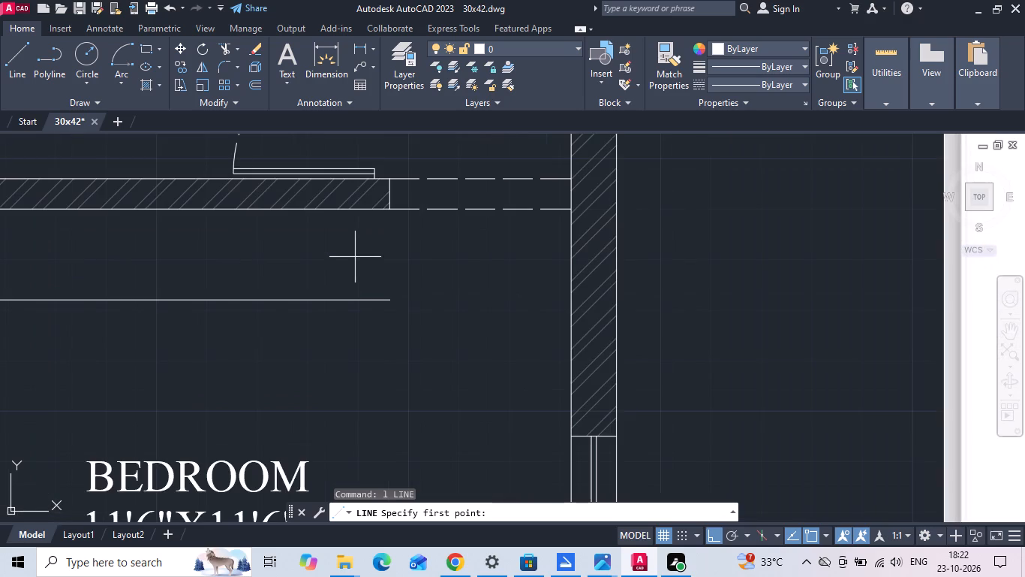
left_click(393, 207)
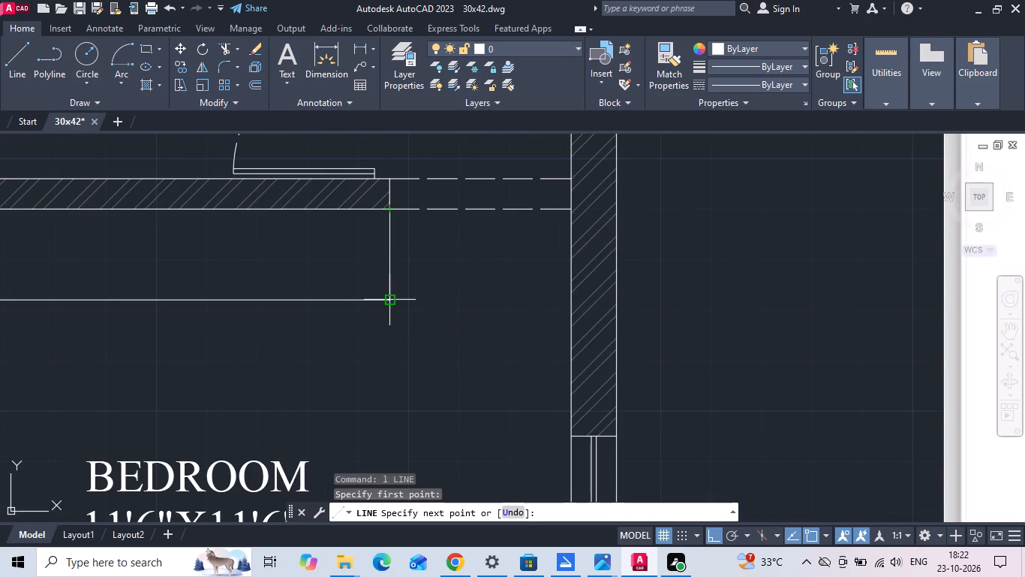
left_click(391, 298)
key("Escape")
Draw a vertical line from the M.BEDROOM top window's left inner corner down to the wardrobe front line.
scroll(486, 298, "down", 5)
scroll(234, 295, "up", 2)
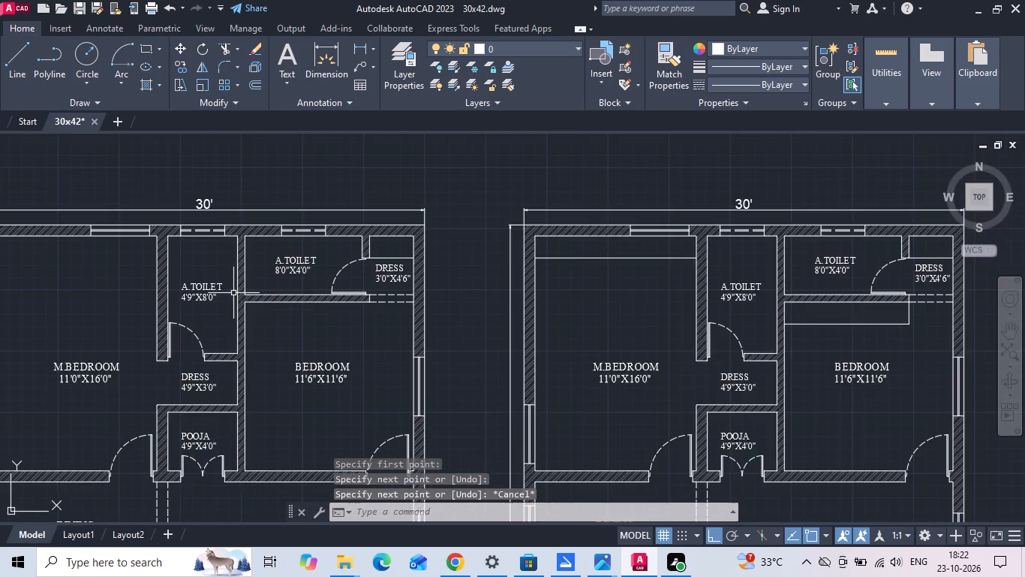
scroll(233, 295, "down", 2)
scroll(666, 309, "up", 2)
scroll(669, 282, "down", 1)
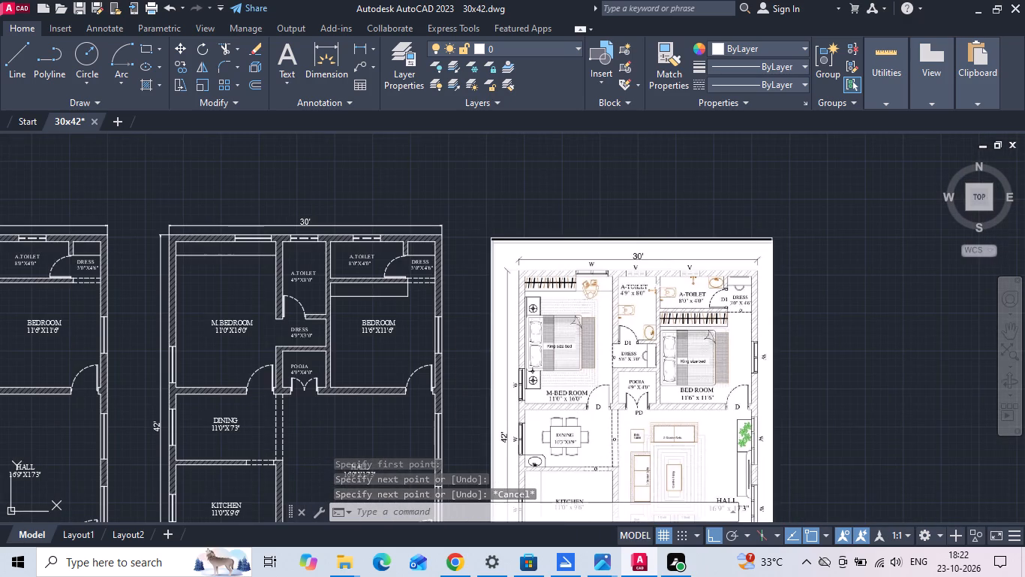
scroll(601, 280, "up", 2)
middle_click_drag(551, 253, 804, 281)
scroll(580, 347, "down", 1)
scroll(137, 294, "up", 2)
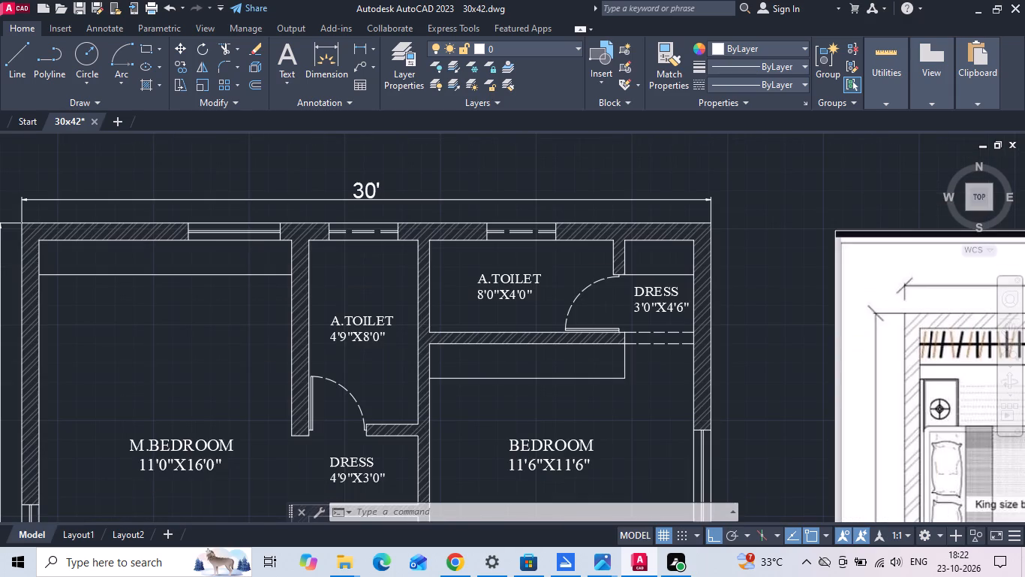
key("l")
key("space")
left_click(215, 207)
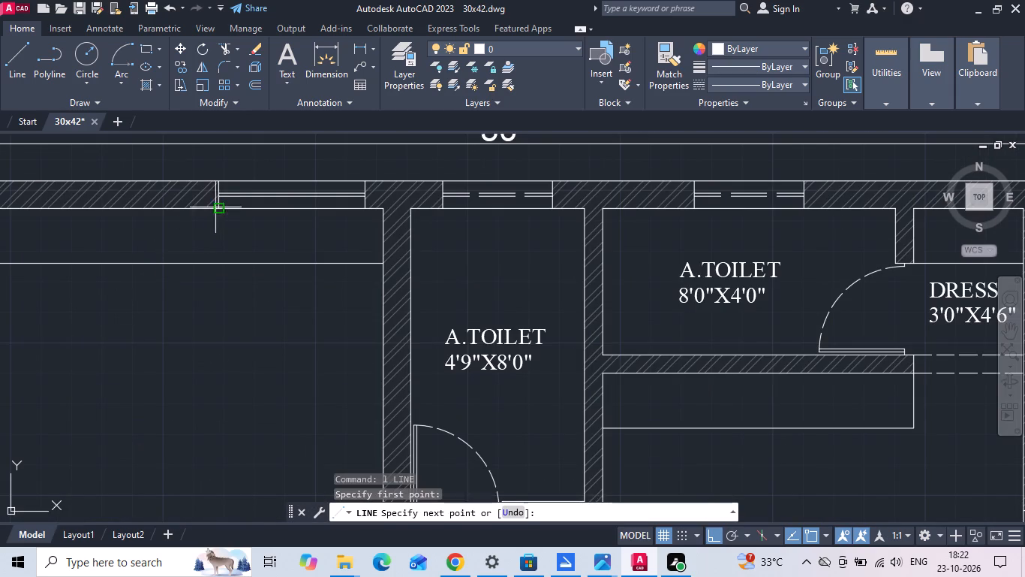
left_click(218, 262)
key("Escape")
Offset the left and bottom inner wall lines of the copied plan's KITCHEN 2' into the room as counter edges.
scroll(244, 279, "down", 1)
middle_click_drag(203, 309, 218, 304)
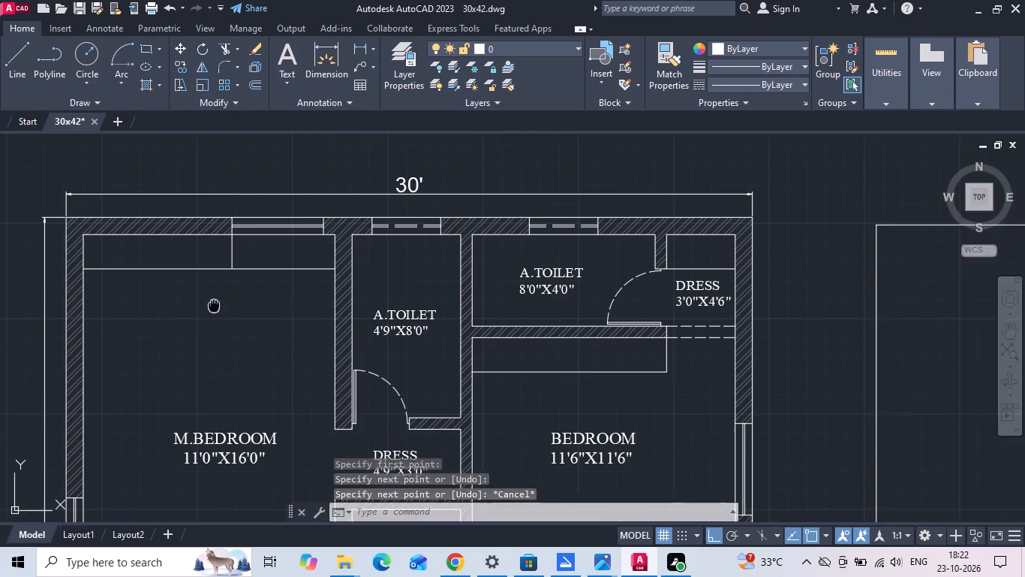
middle_click_drag(218, 304, 273, 279)
scroll(292, 269, "down", 1)
middle_click_drag(290, 267, 284, 195)
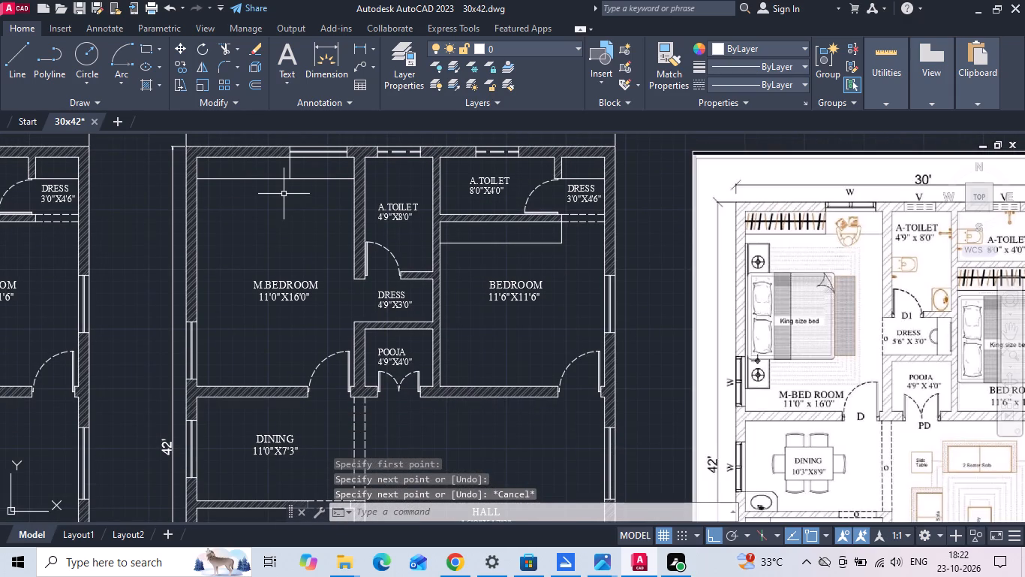
scroll(284, 194, "down", 1)
middle_click_drag(302, 301, 306, 286)
middle_click_drag(247, 398, 420, 264)
scroll(389, 286, "up", 1)
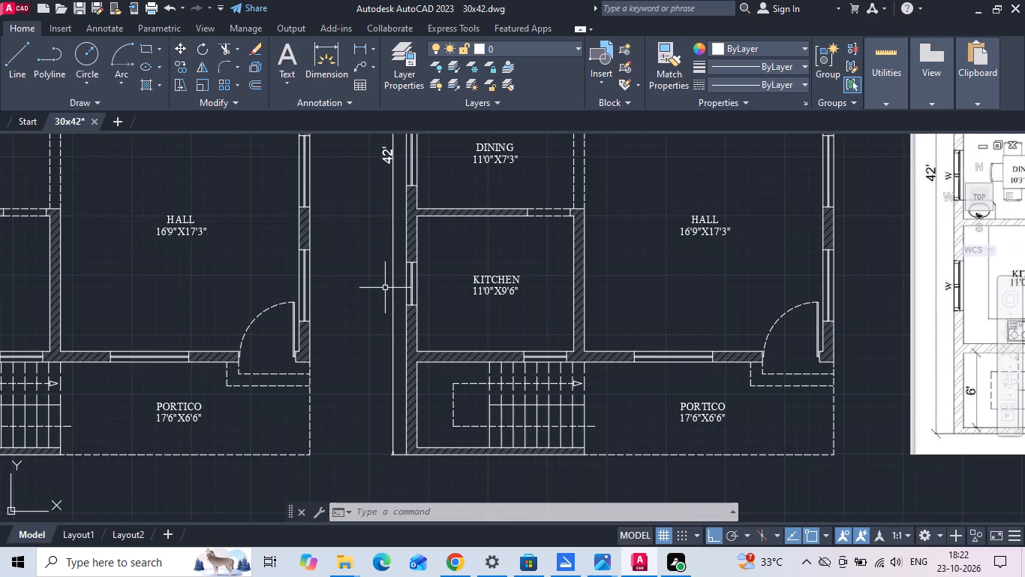
key("o")
key("space")
type("2'")
key("Return")
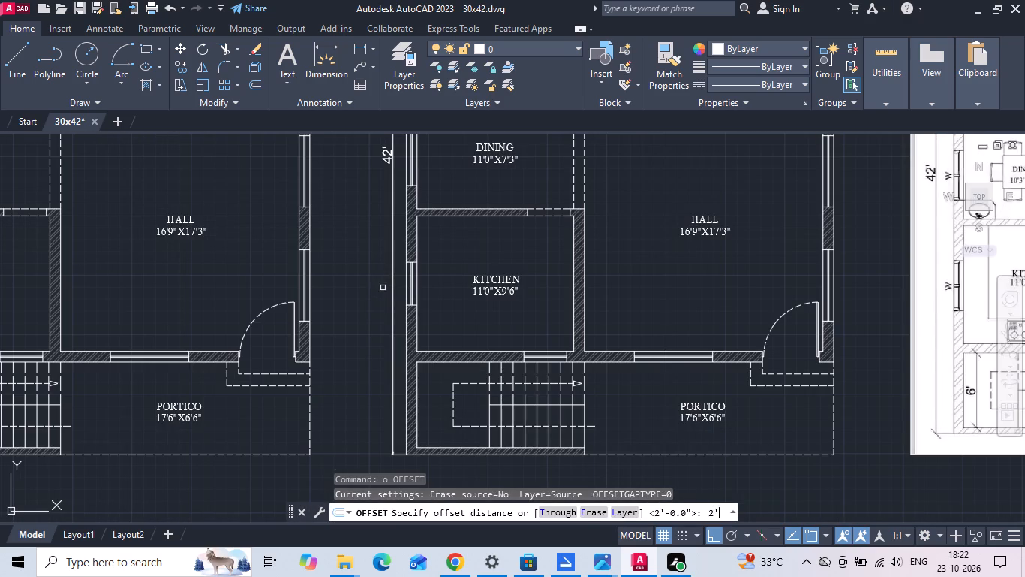
scroll(397, 291, "up", 1)
left_click(427, 276)
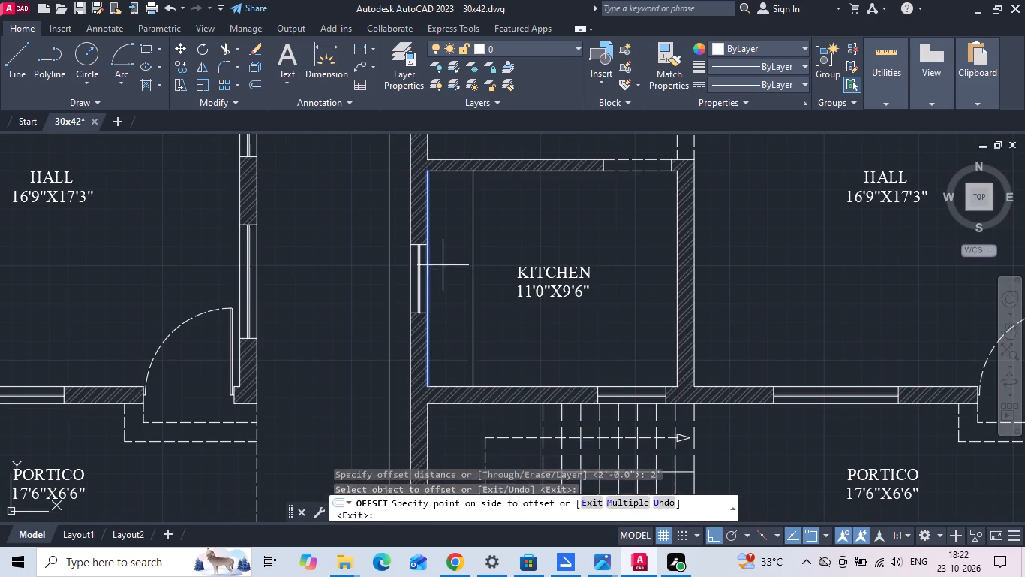
left_click(450, 261)
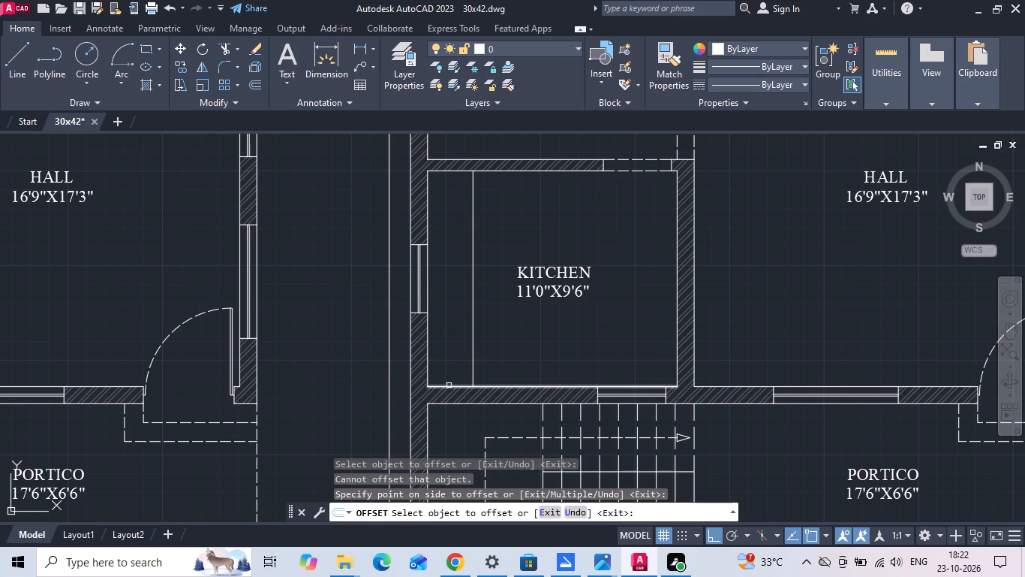
left_click_drag(449, 385, 452, 376)
left_click(458, 343)
key("Escape")
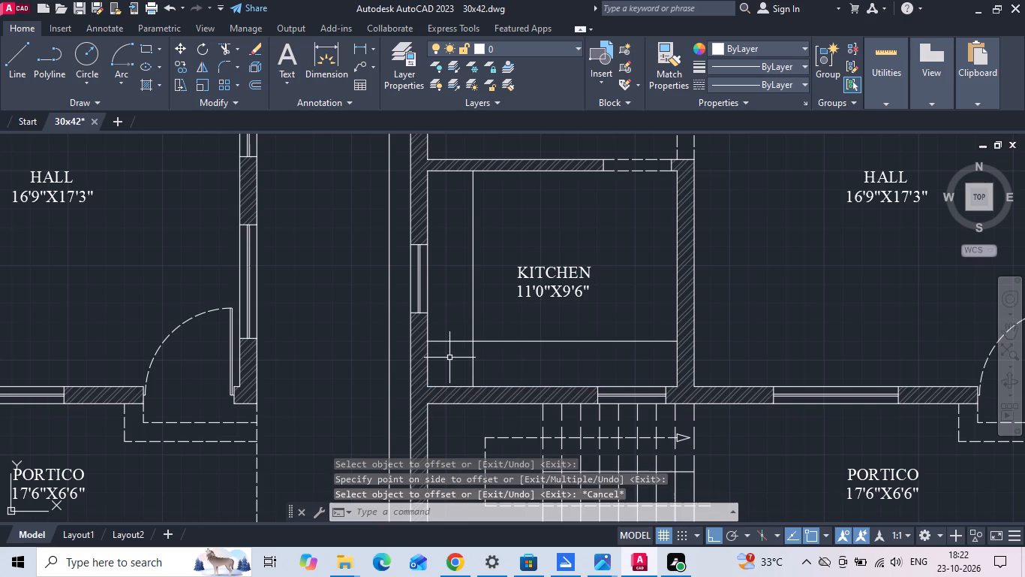
Fillet the two kitchen counter lines into a square corner with zero radius.
type("f")
key("space")
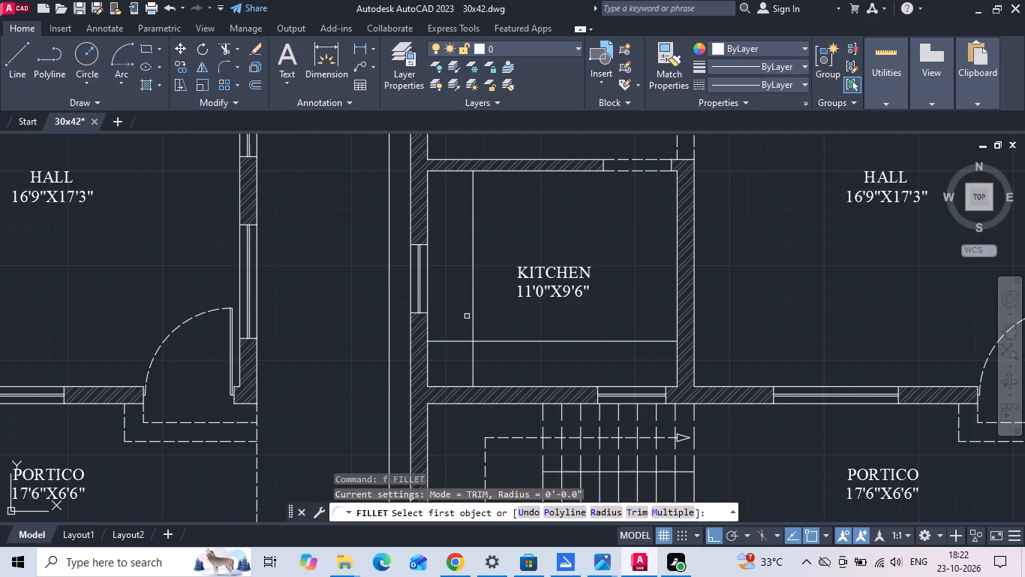
left_click(472, 303)
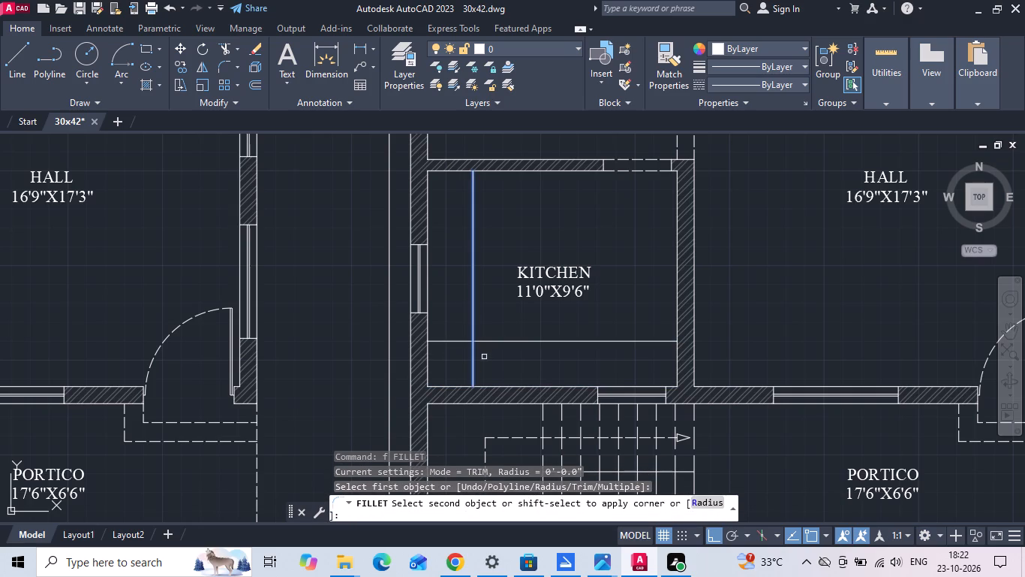
left_click(487, 343)
key("Escape")
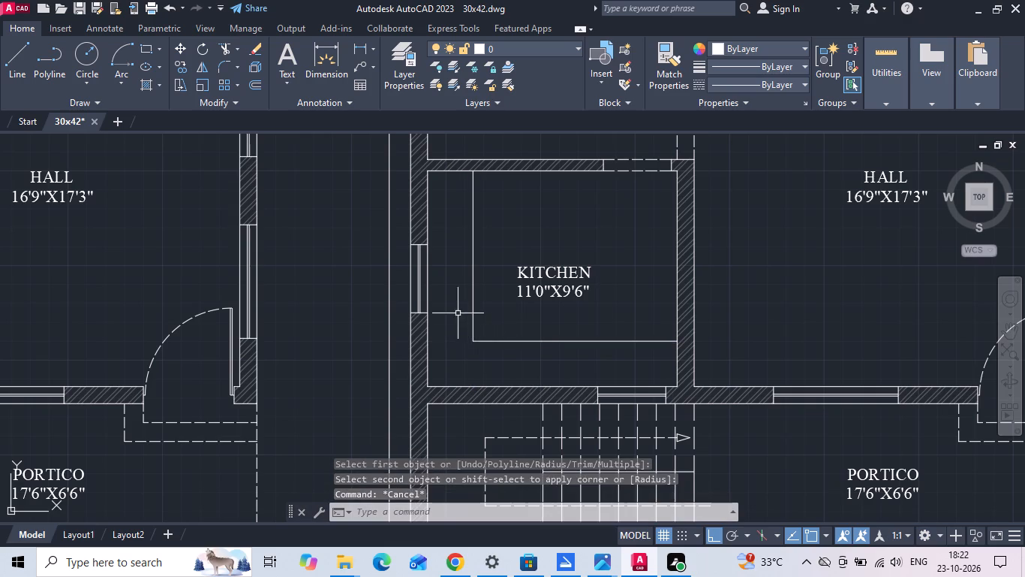
Save the 30x42 drawing with the wardrobe and kitchen counter lines.
scroll(388, 270, "down", 1)
middle_click_drag(839, 263, 647, 260)
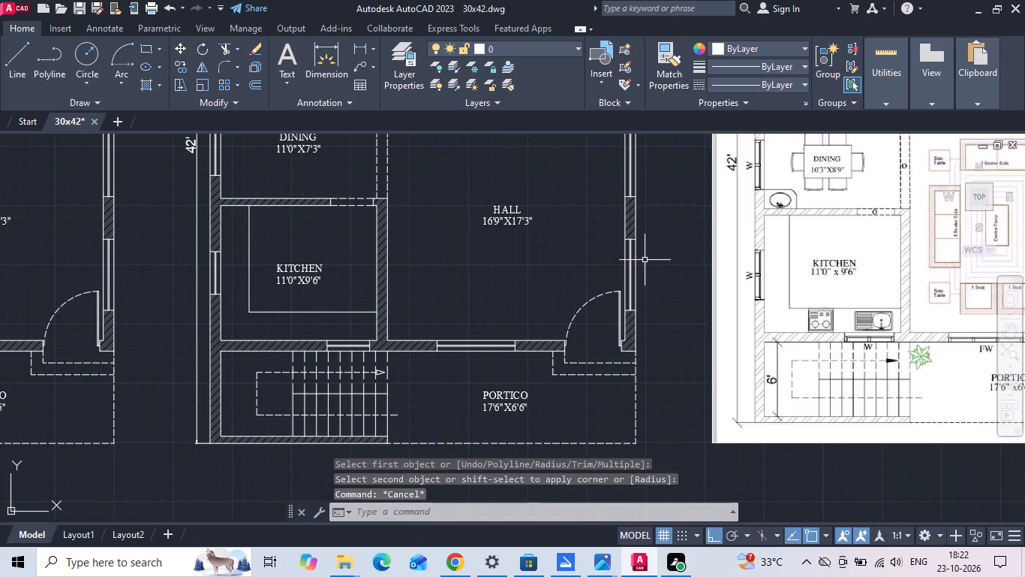
key("ctrl+s")
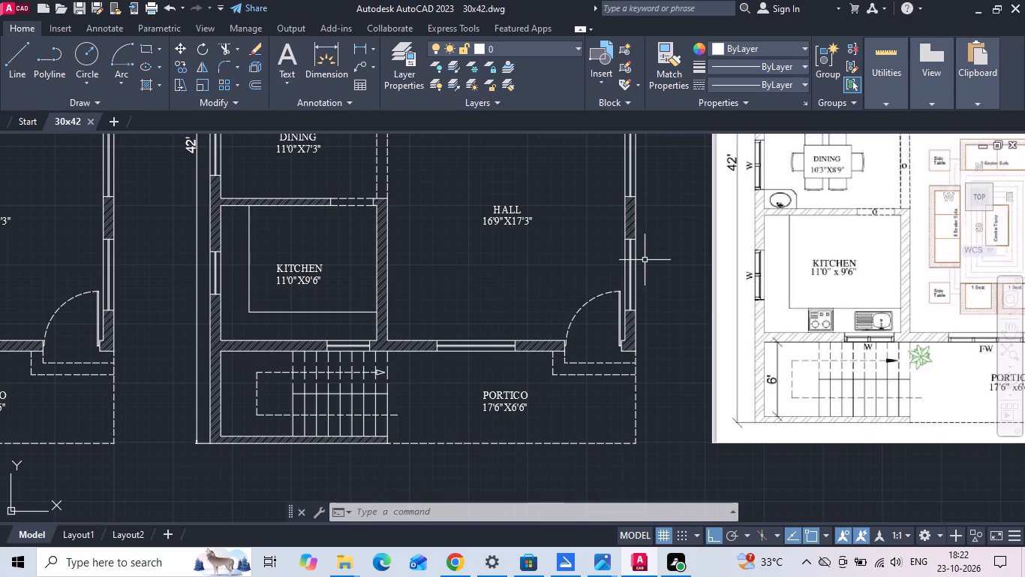
Find and open the drawing furniture blocks Unlimited (1), choosing to specify a replacement for each missing SHX file.
middle_click_drag(479, 301, 478, 328)
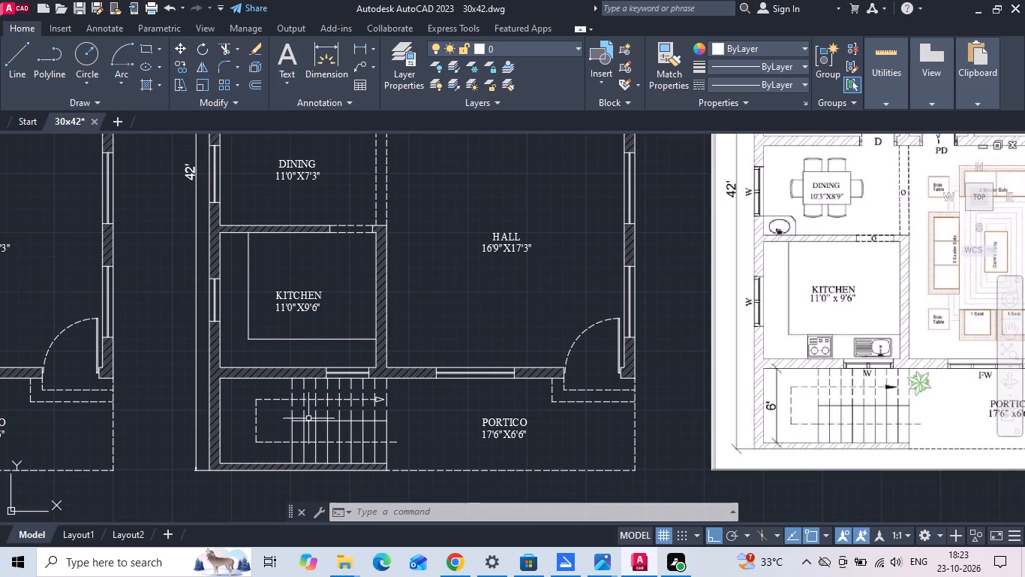
left_click(137, 575)
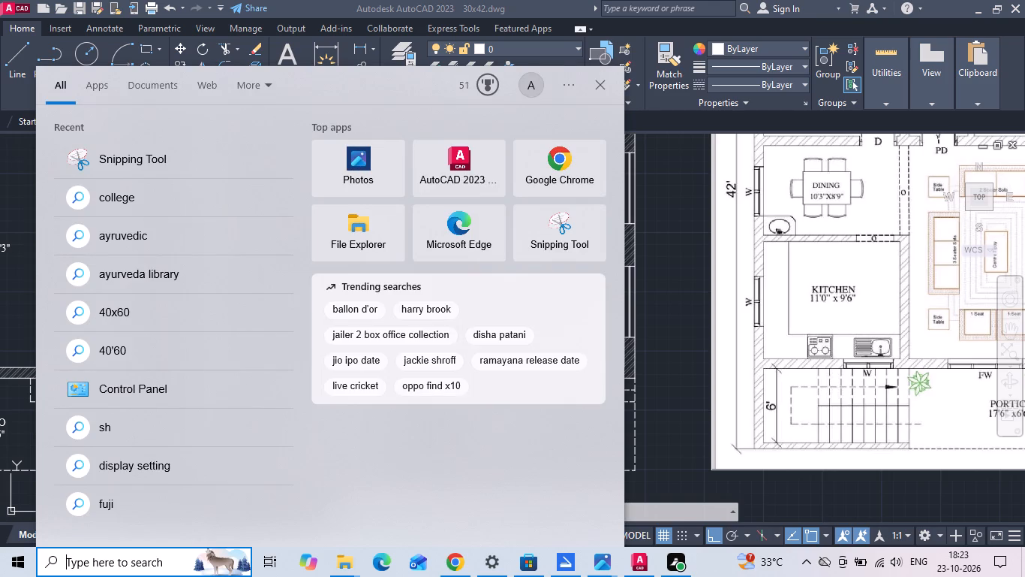
type("fur")
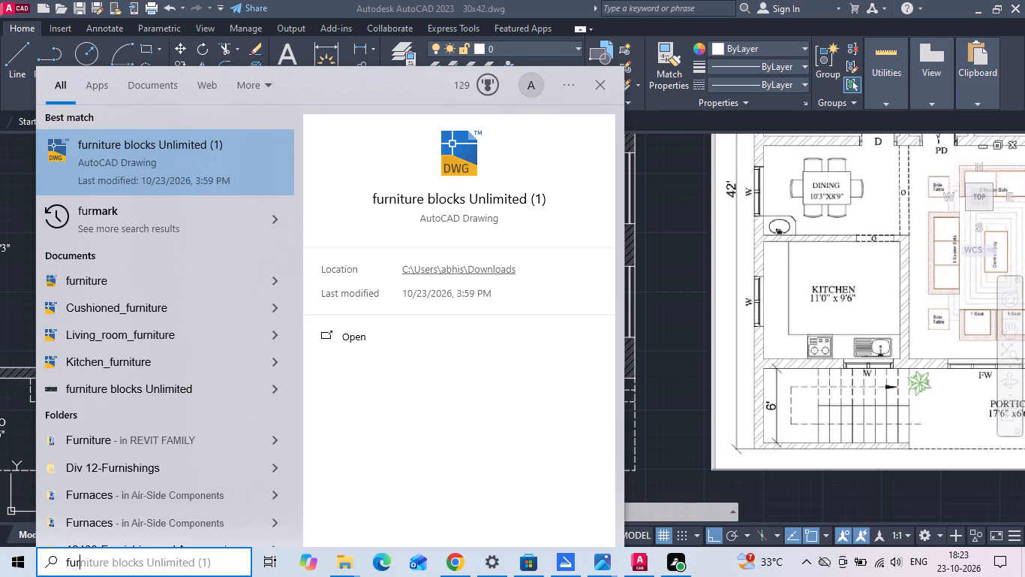
double_click(163, 153)
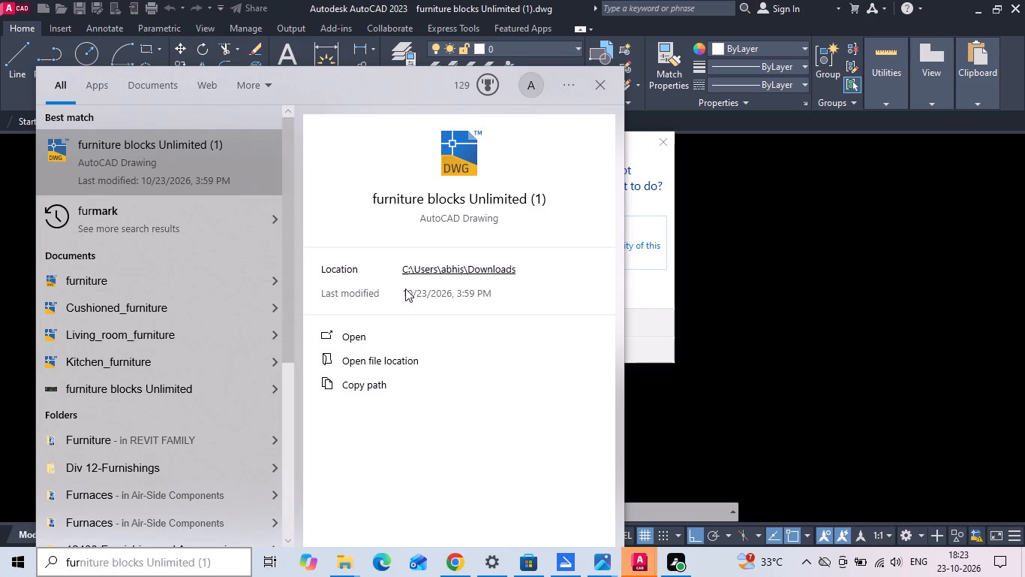
left_click(645, 239)
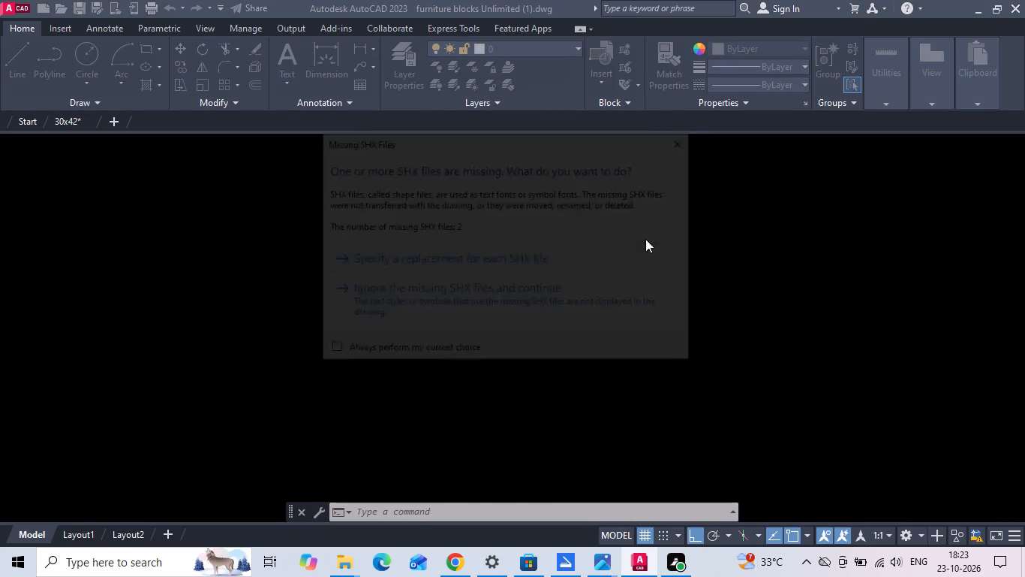
left_click(630, 265)
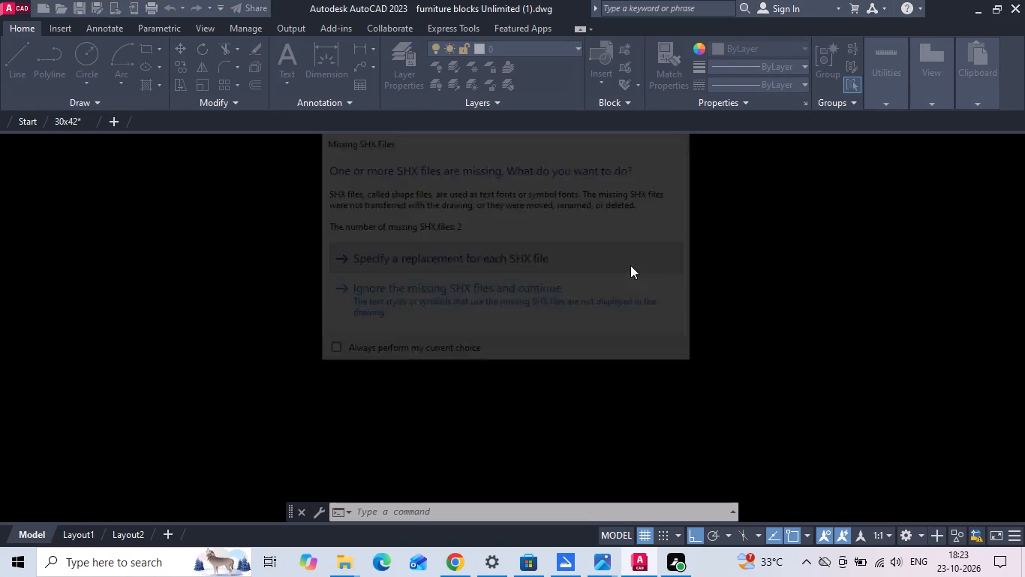
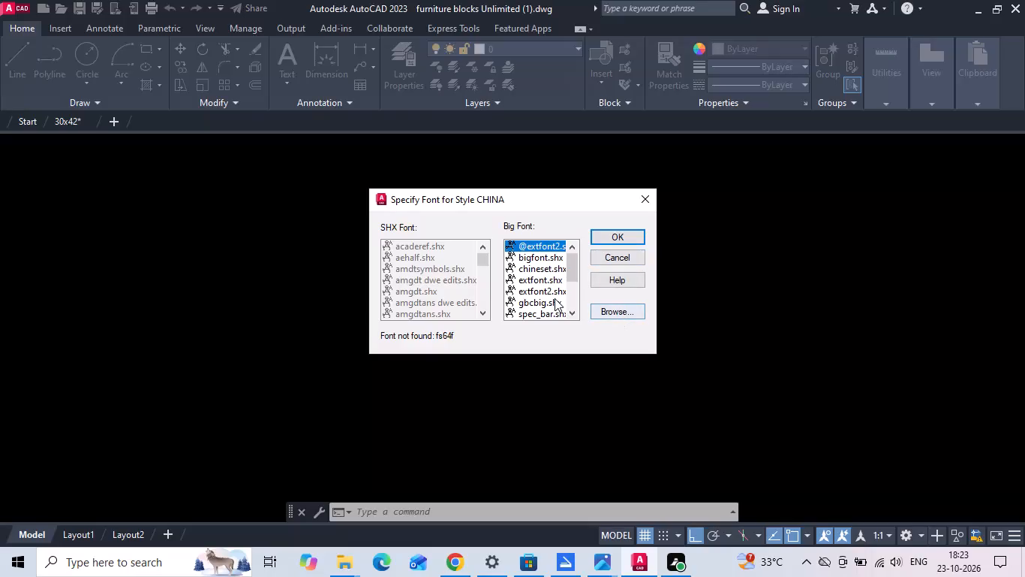
left_click(615, 240)
left_click(615, 240)
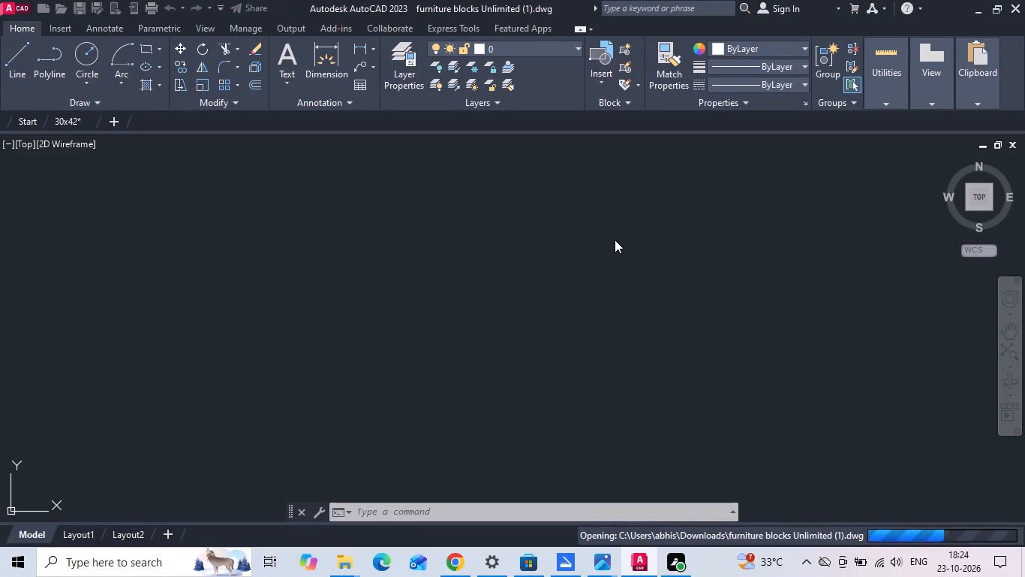
Look through the furniture blocks drawing's bed, table and sofa sections for blocks suited to the plan.
middle_click_drag(505, 210, 502, 260)
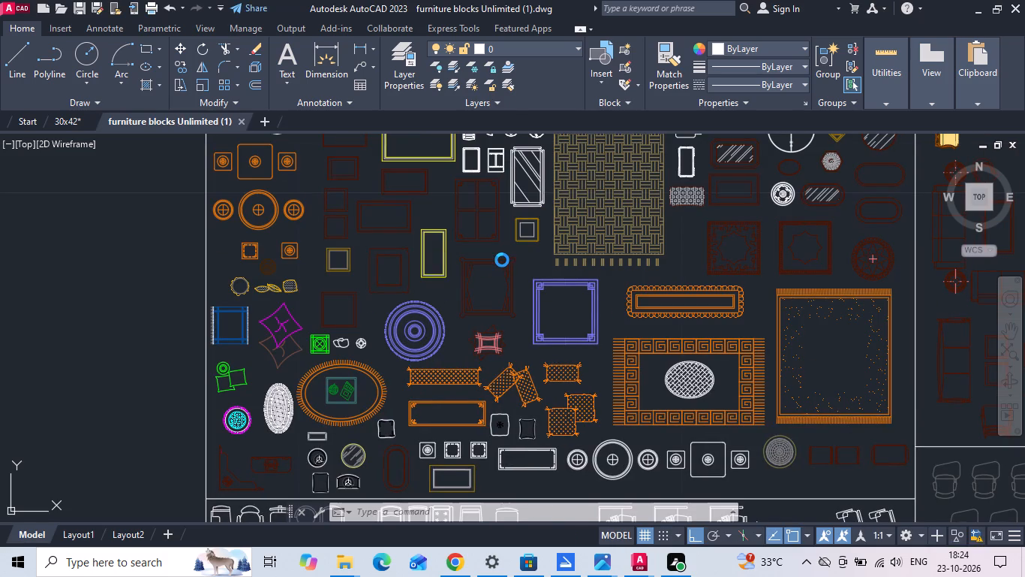
scroll(428, 308, "down", 2)
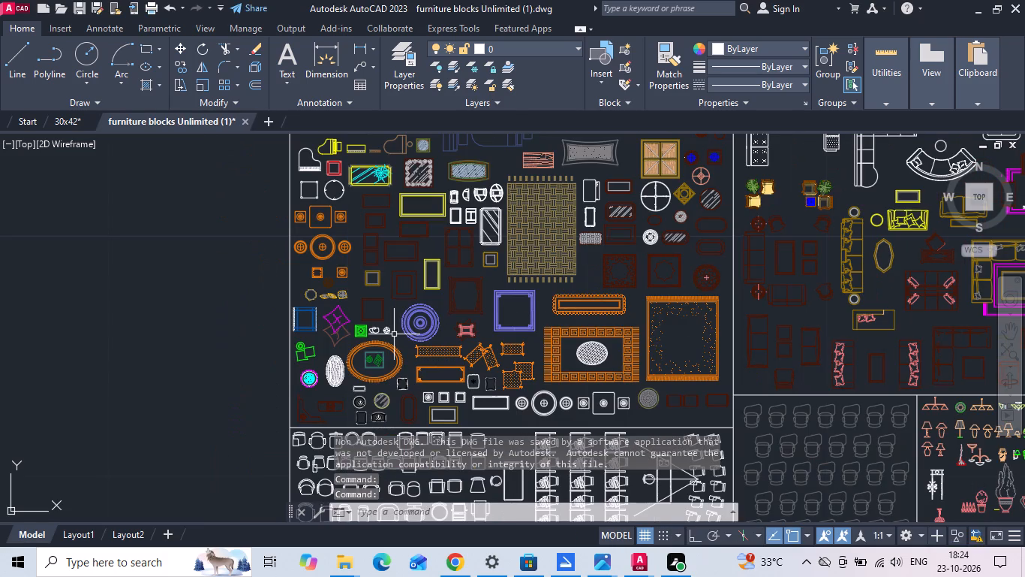
middle_click_drag(460, 335, 273, 406)
scroll(314, 309, "down", 1)
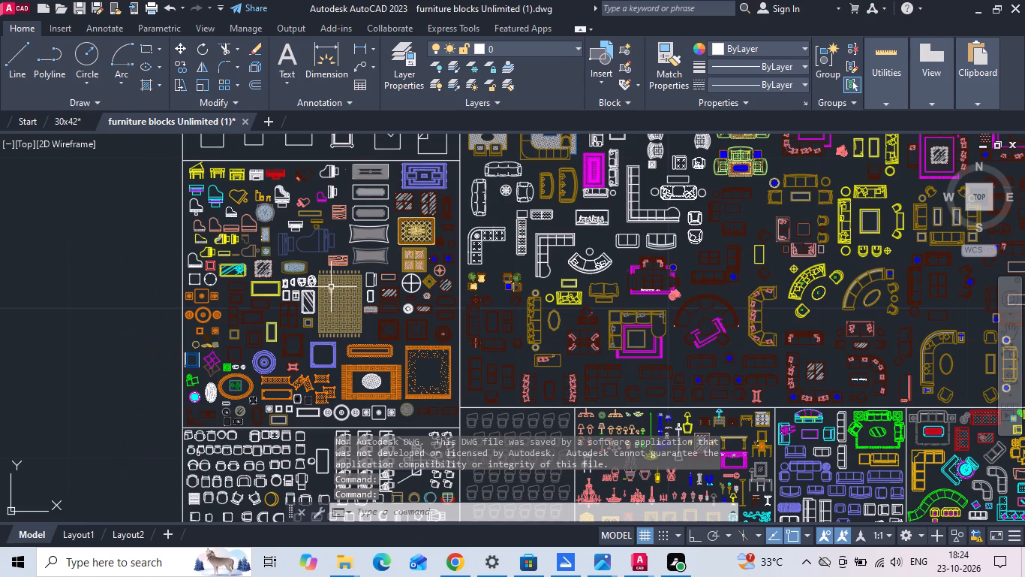
scroll(331, 287, "down", 2)
scroll(325, 230, "up", 3)
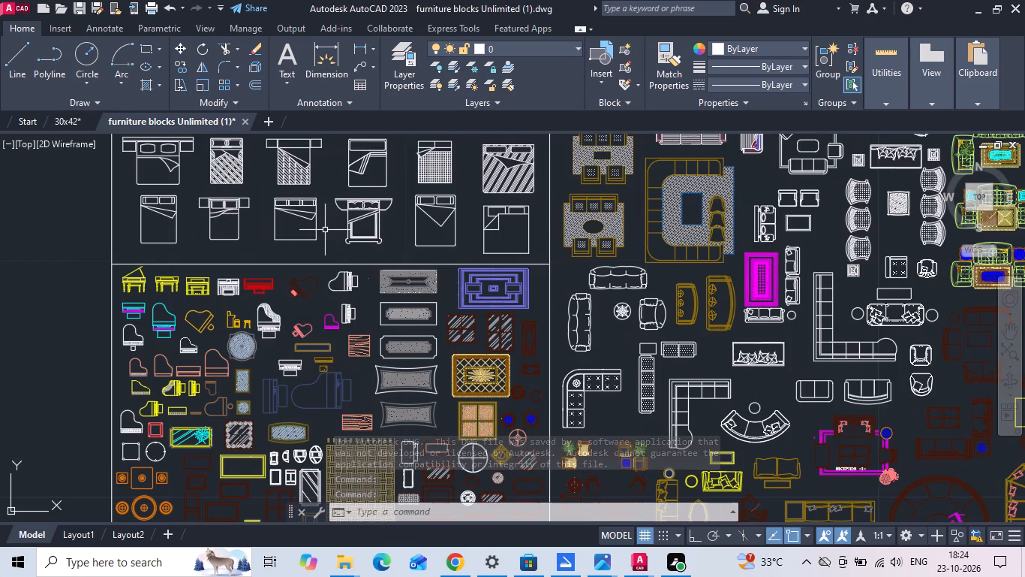
scroll(342, 295, "down", 1)
scroll(320, 235, "down", 2)
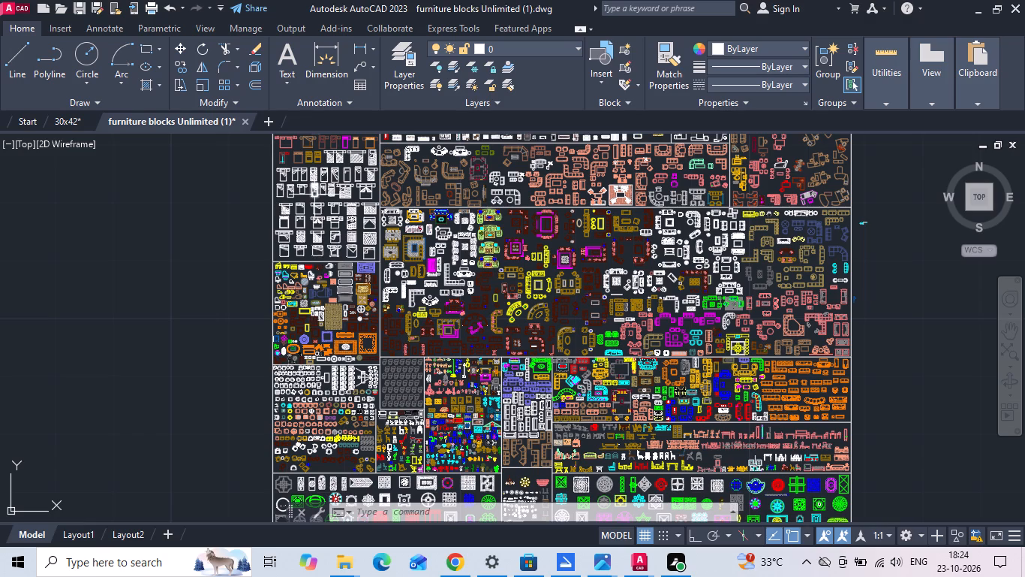
middle_click_drag(314, 195, 332, 423)
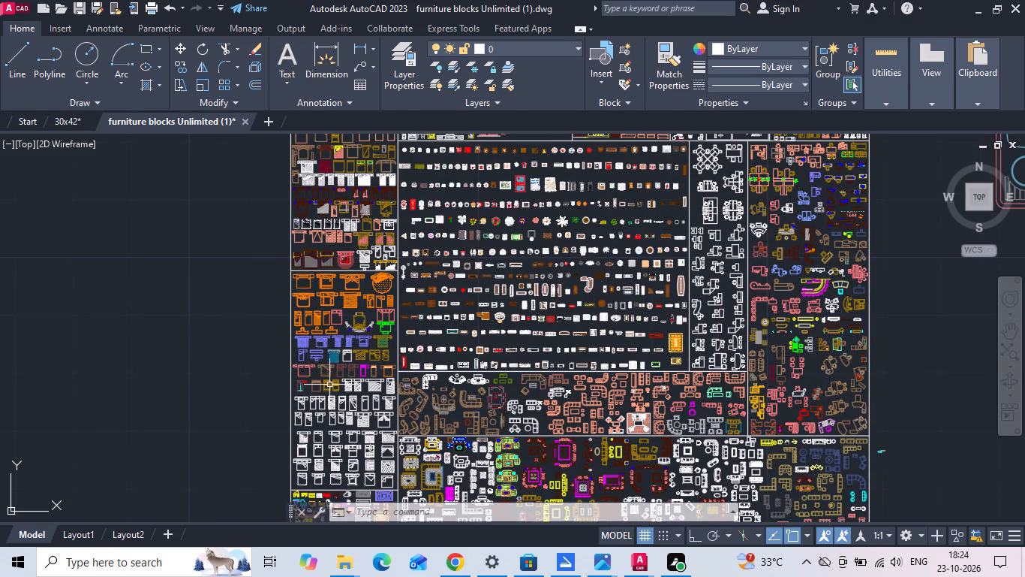
middle_click_drag(544, 440, 503, 293)
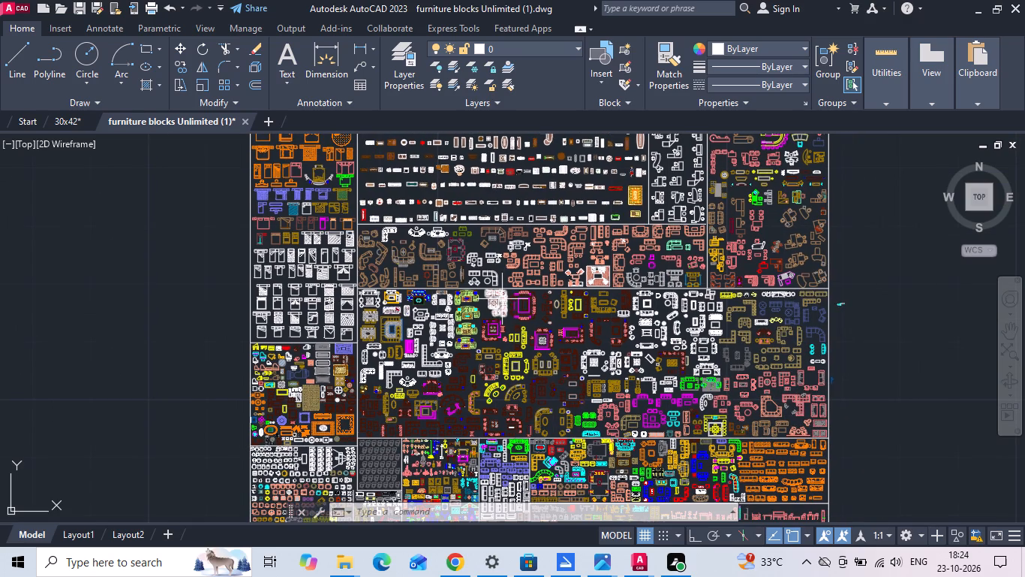
scroll(549, 442, "up", 3)
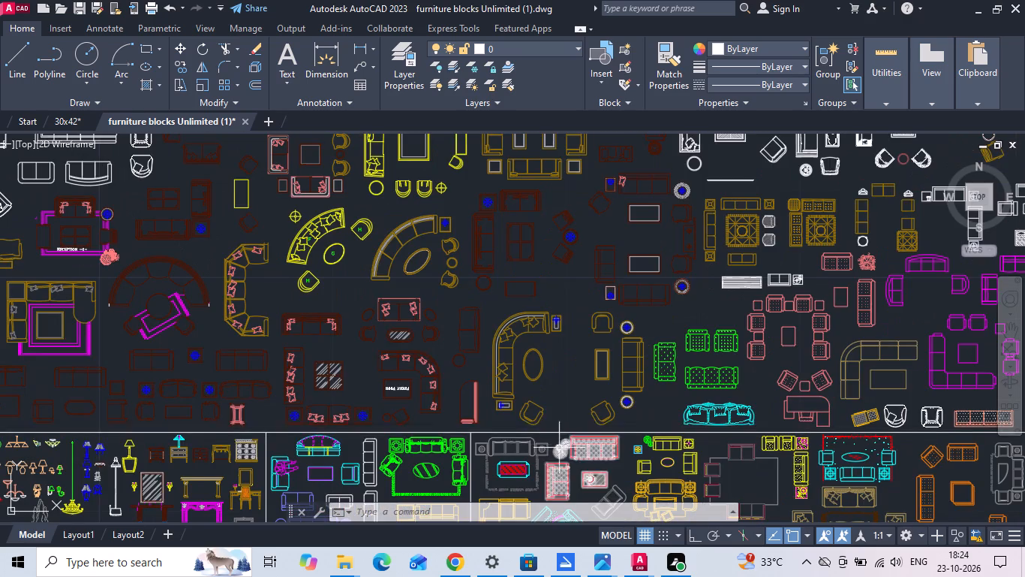
scroll(567, 461, "down", 1)
middle_click_drag(246, 253, 344, 393)
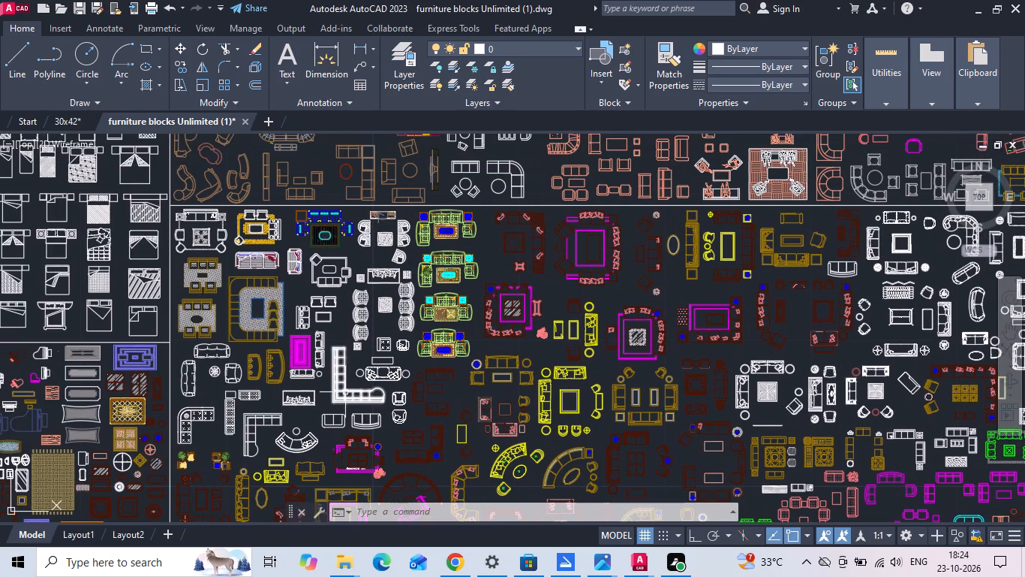
scroll(314, 301, "down", 1)
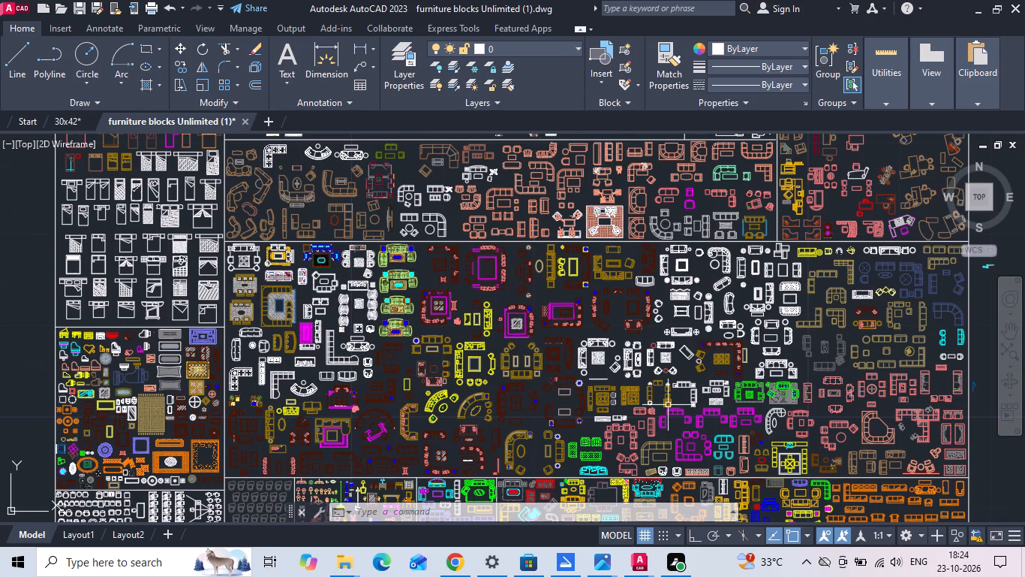
scroll(896, 381, "up", 1)
middle_click_drag(768, 354, 604, 288)
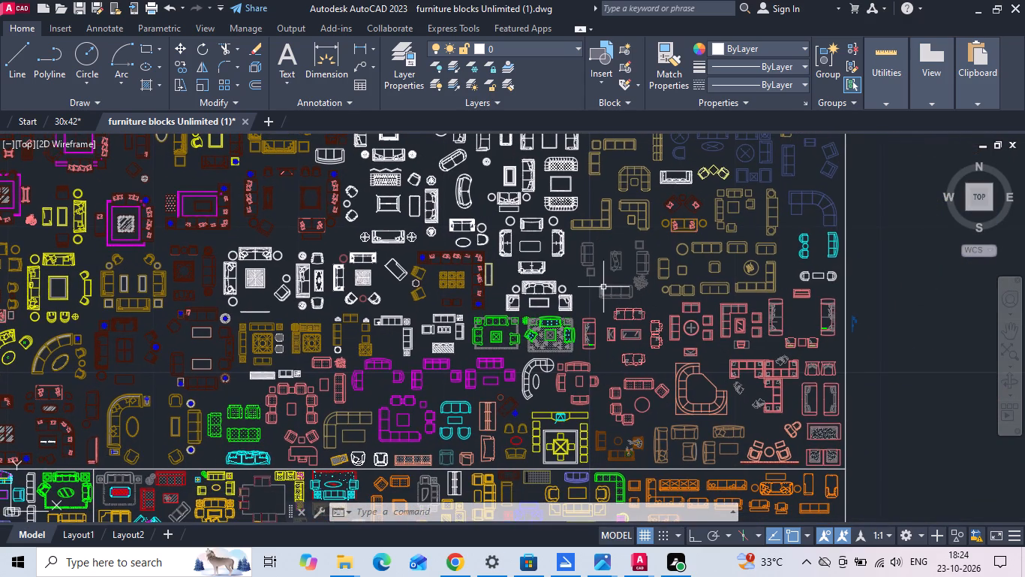
scroll(532, 358, "up", 2)
scroll(647, 325, "down", 2)
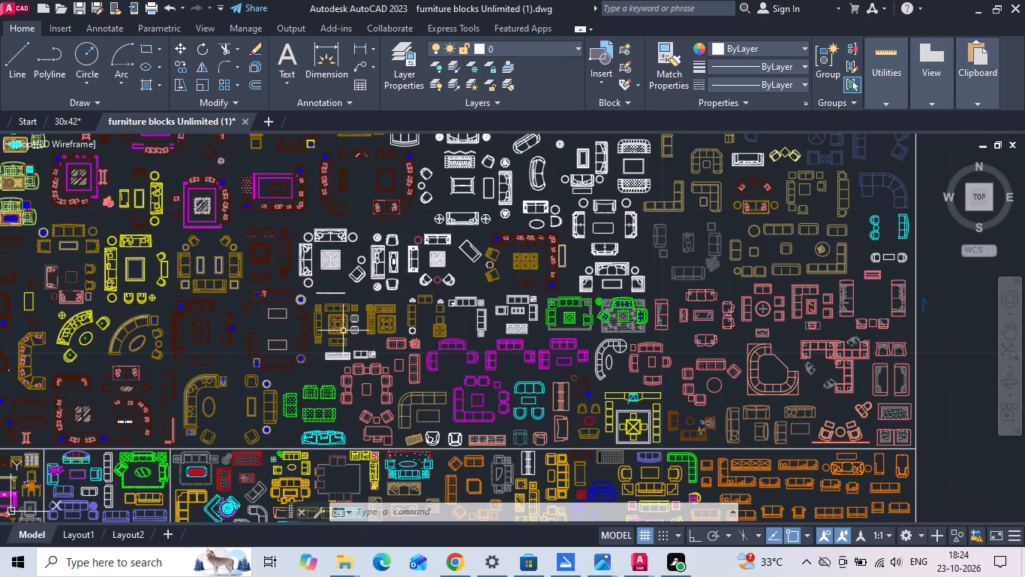
middle_click_drag(339, 329, 654, 313)
scroll(503, 228, "down", 1)
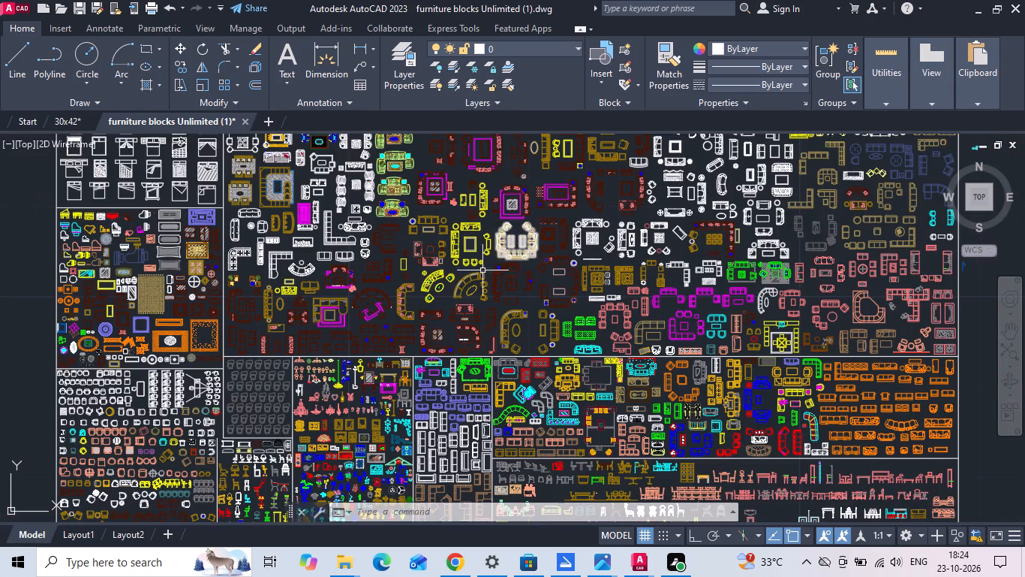
middle_click_drag(451, 334, 441, 263)
scroll(588, 368, "up", 2)
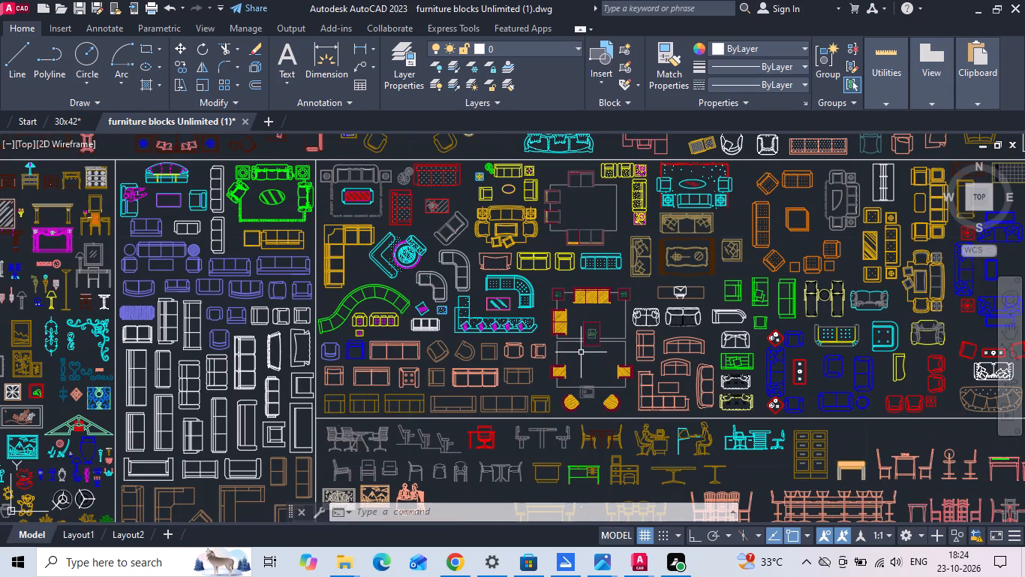
Check the reference plan's hall seating in 30x42, and select the furniture drawing's set of a three-seater, a two-seater and two single sofas.
left_click(62, 117)
middle_click_drag(700, 334, 636, 330)
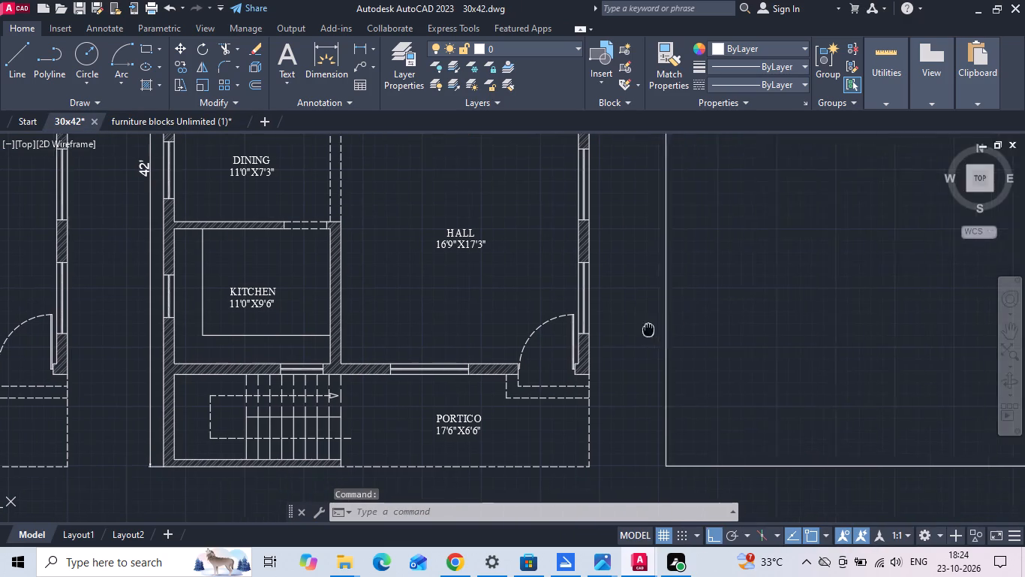
middle_click_drag(636, 330, 624, 330)
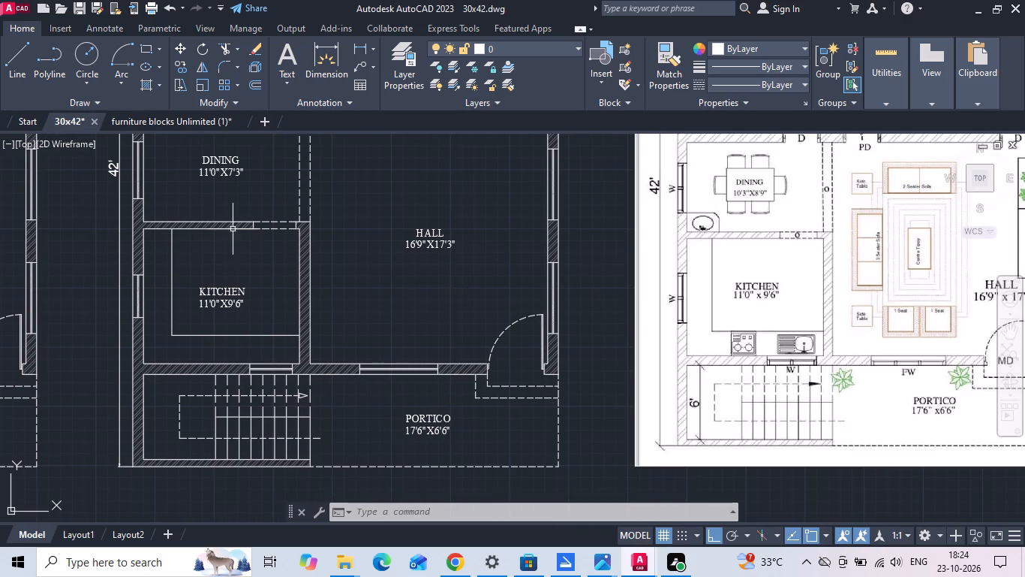
left_click(140, 122)
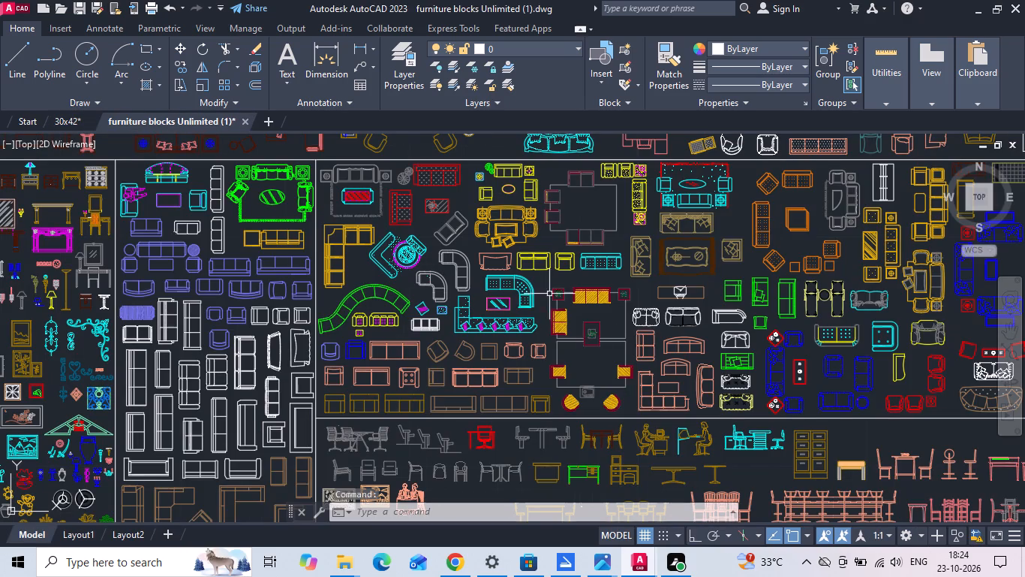
scroll(601, 186, "up", 2)
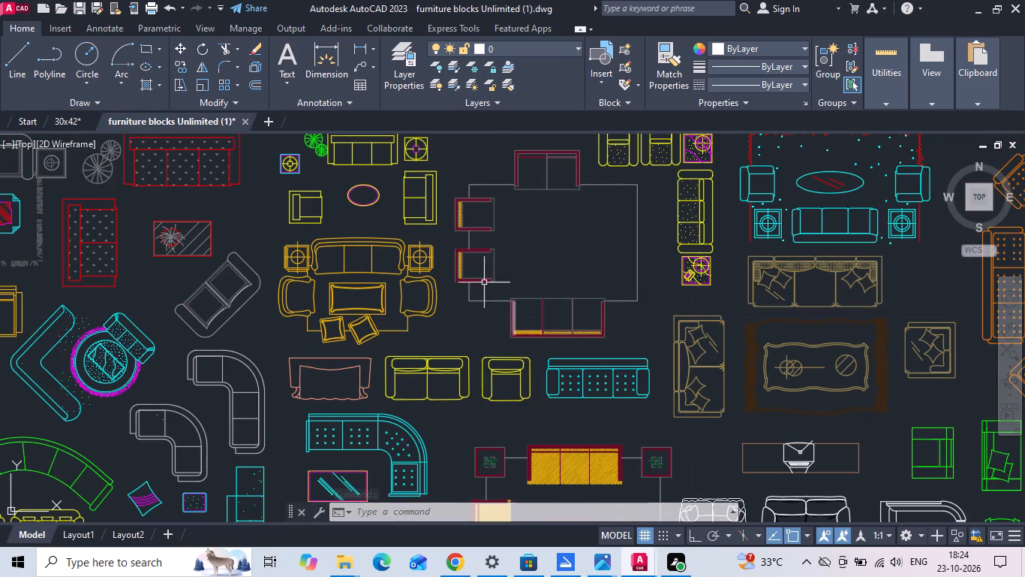
left_click(458, 150)
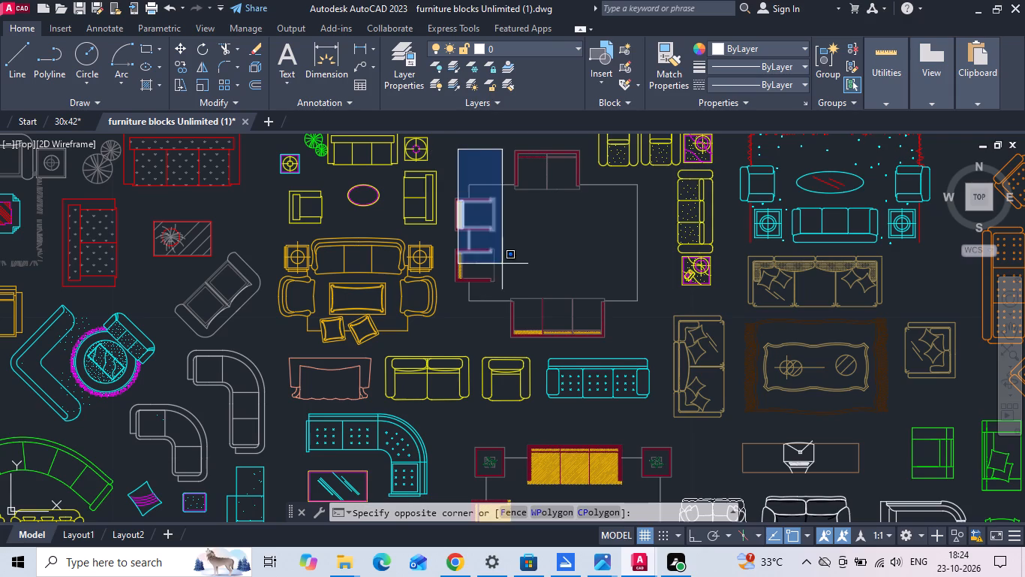
left_click(660, 339)
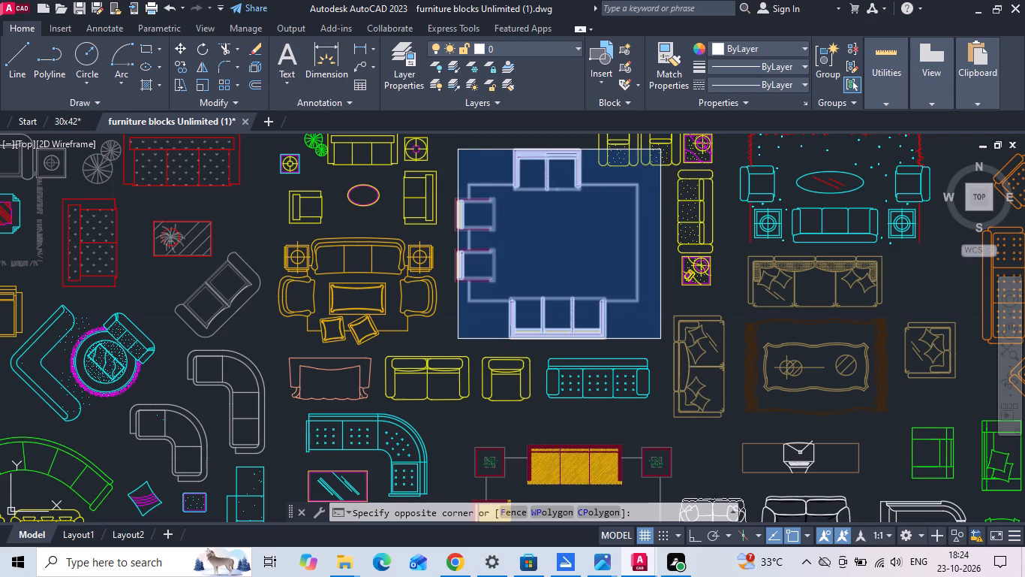
Look through the furniture drawing's sofa sections for other seating arrangements that could suit the hall.
middle_click_drag(597, 257, 600, 288)
scroll(600, 293, "down", 1)
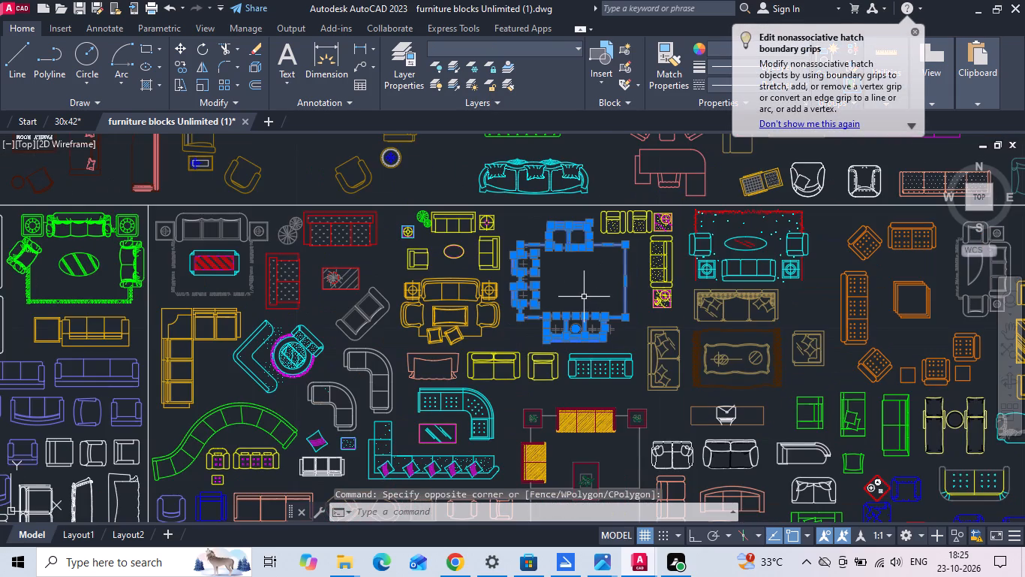
middle_click_drag(435, 343, 302, 339)
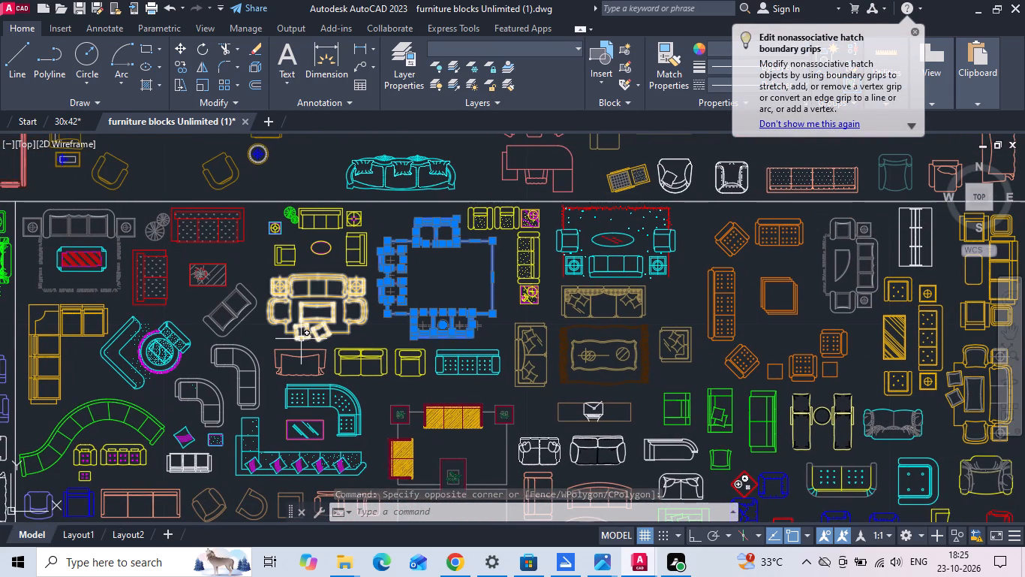
scroll(350, 260, "down", 1)
middle_click_drag(348, 370, 339, 326)
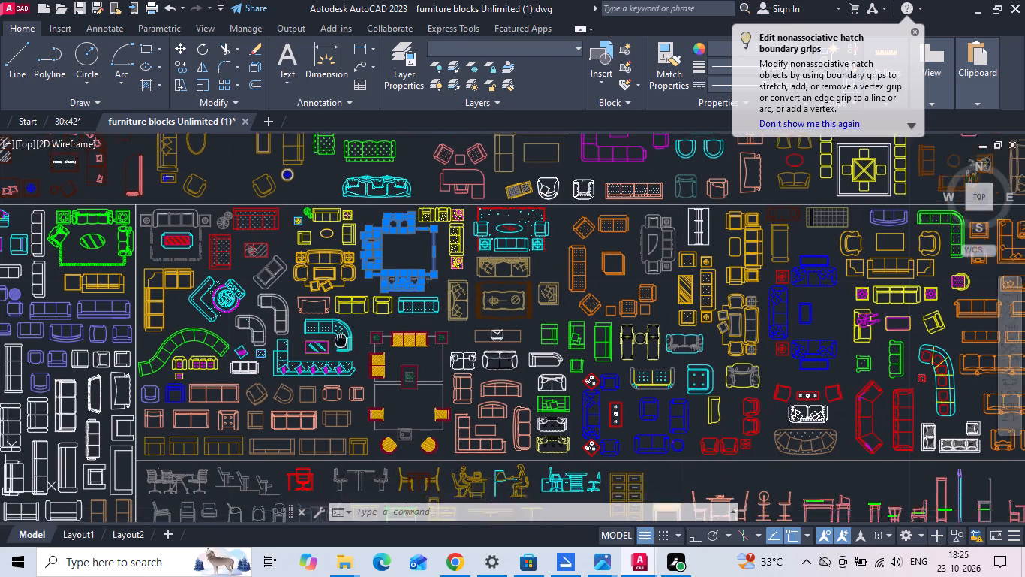
middle_click_drag(339, 326, 335, 298)
scroll(325, 352, "up", 1)
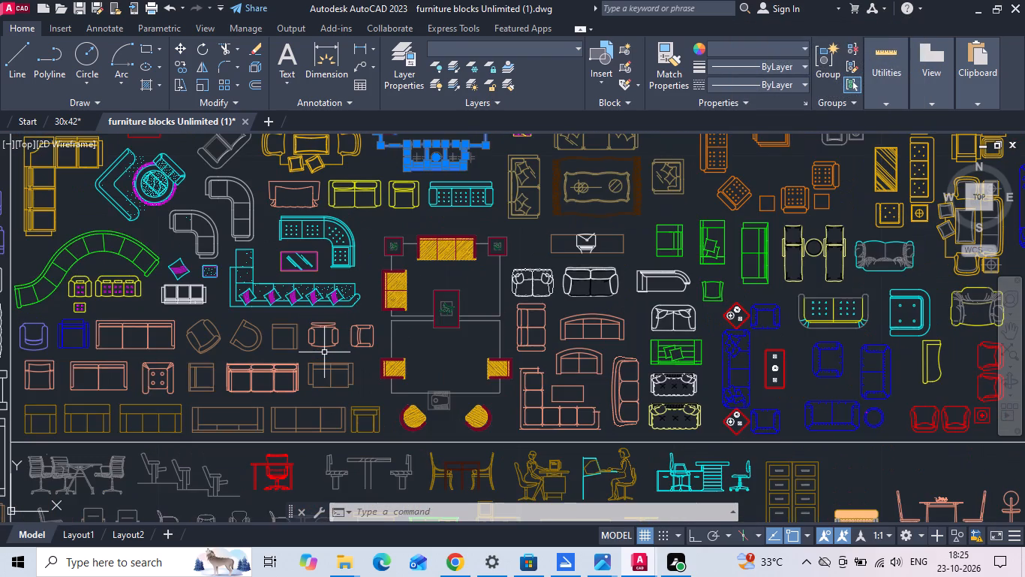
scroll(425, 241, "up", 1)
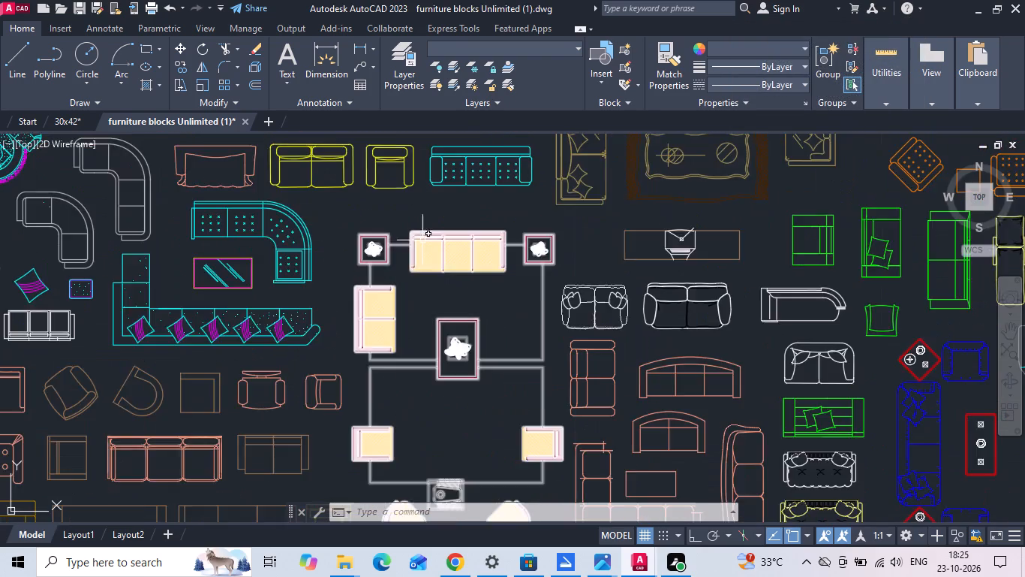
scroll(419, 244, "down", 1)
scroll(269, 400, "down", 1)
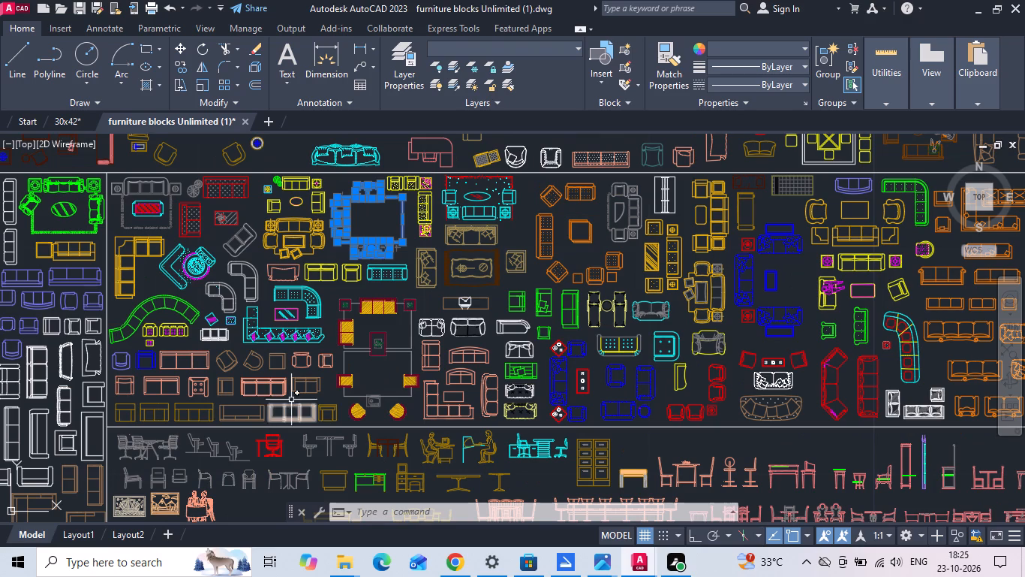
middle_click_drag(436, 355, 413, 248)
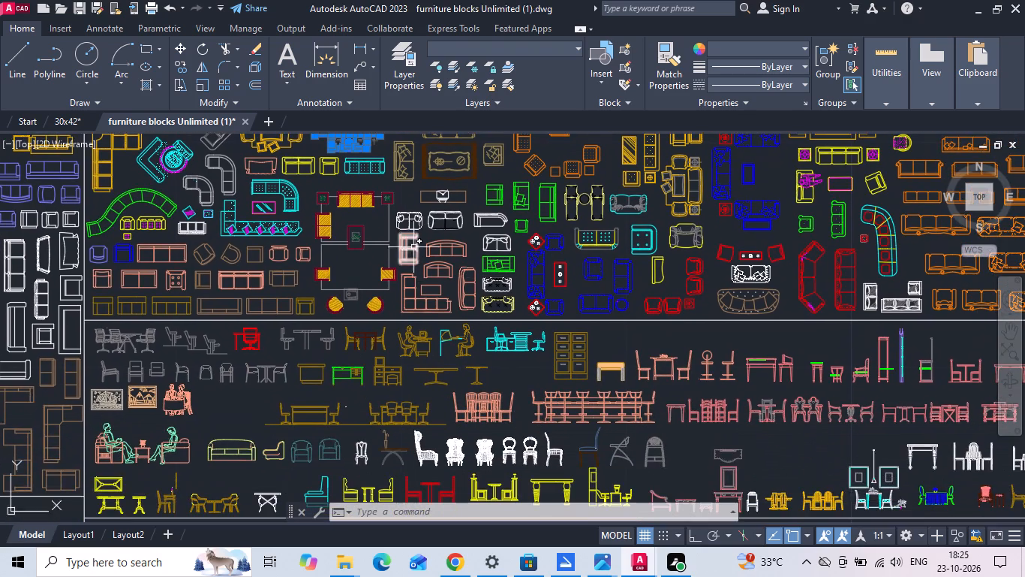
scroll(437, 271, "down", 2)
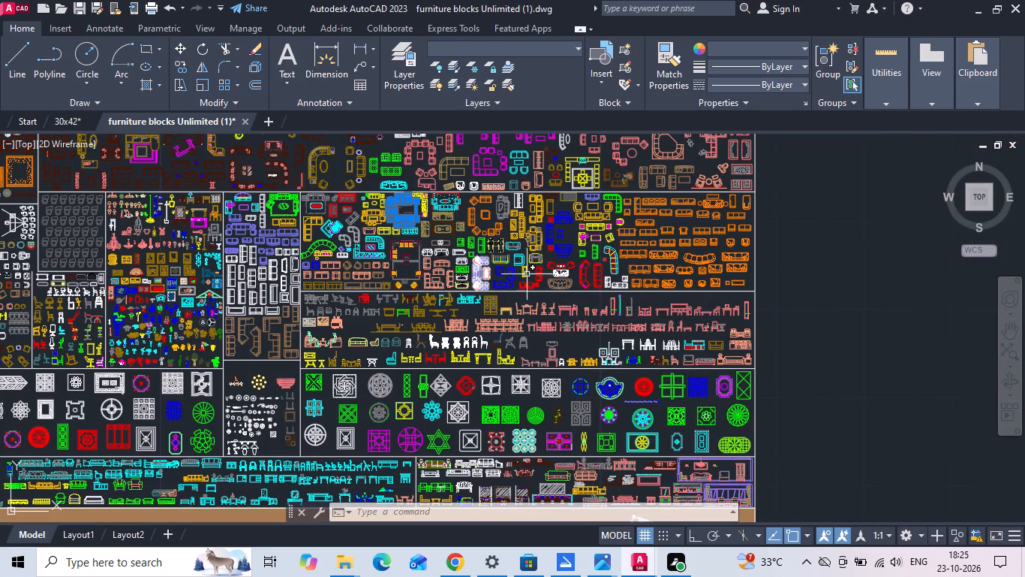
scroll(612, 260, "up", 3)
scroll(480, 342, "down", 1)
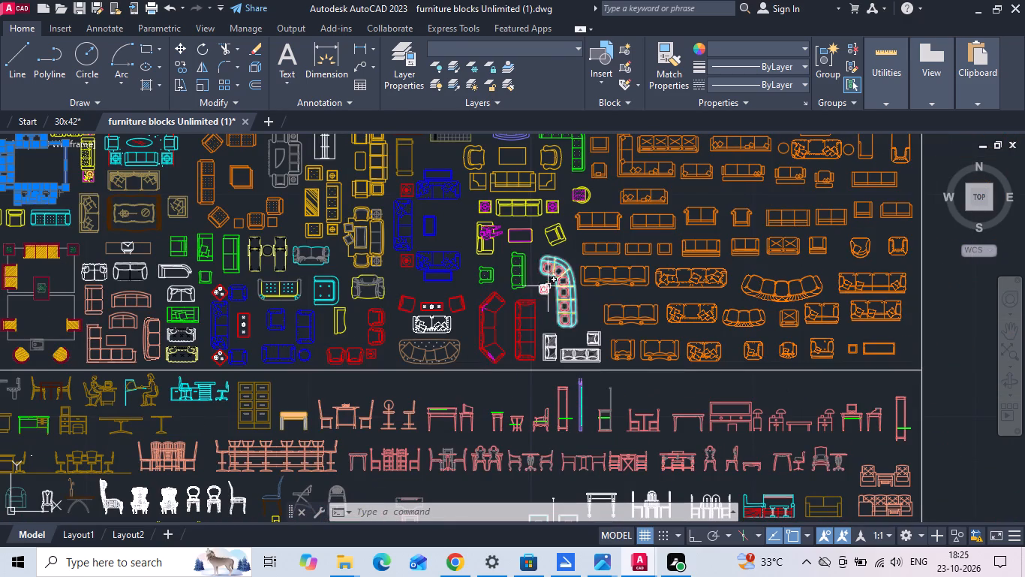
middle_click_drag(553, 394, 552, 491)
middle_click_drag(519, 321, 506, 488)
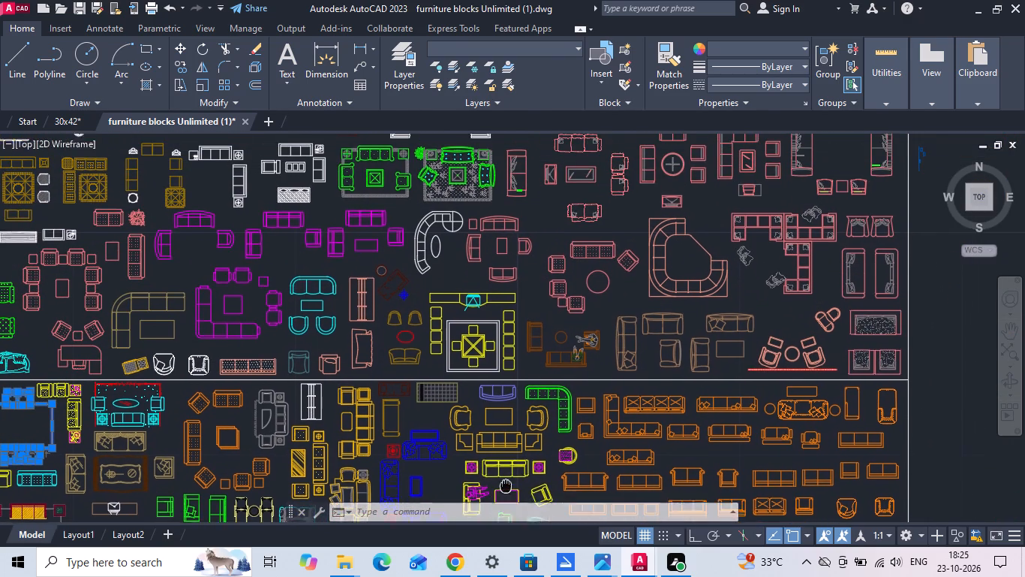
middle_click_drag(506, 488, 506, 489)
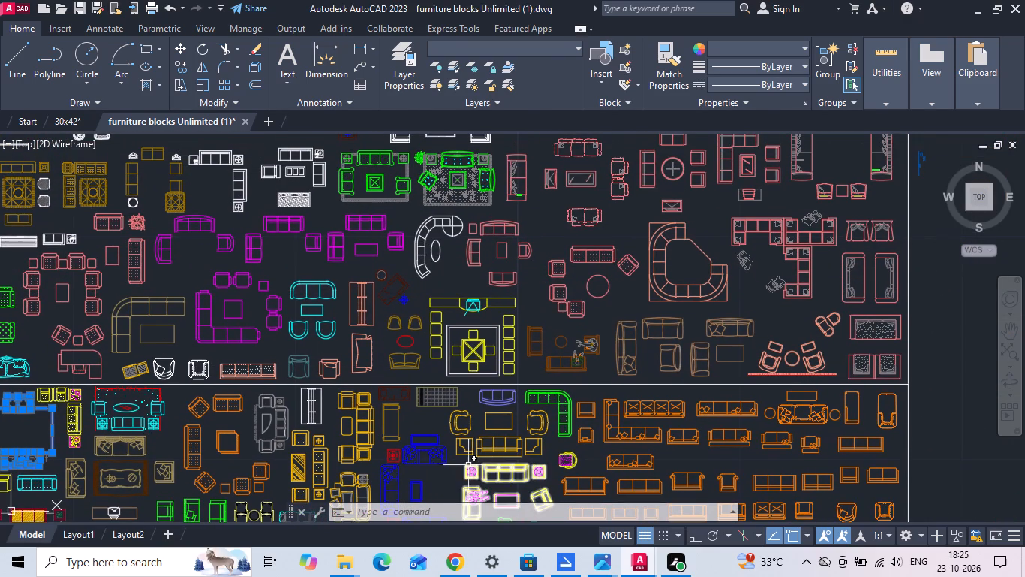
middle_click_drag(729, 338, 634, 440)
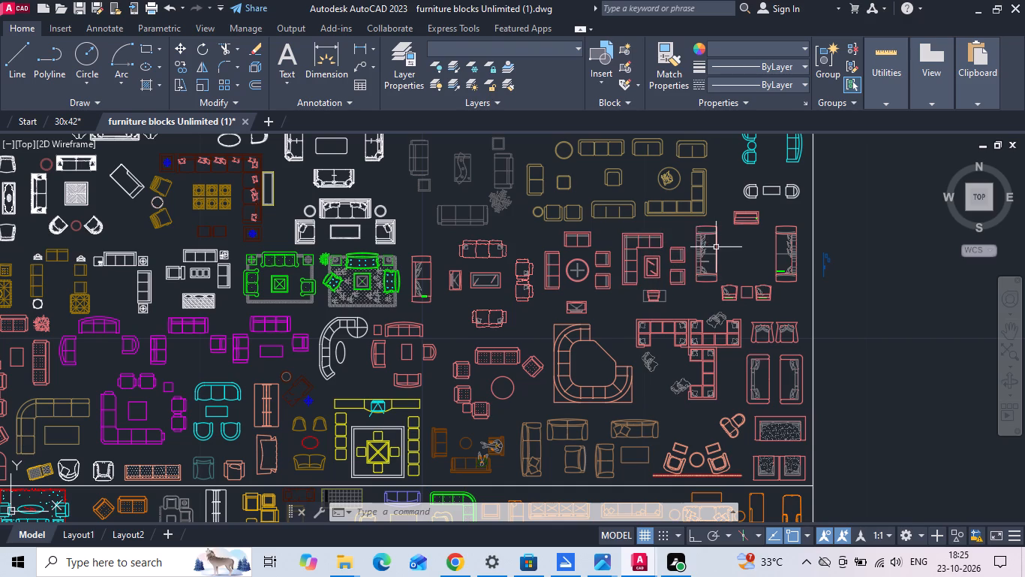
scroll(663, 347, "down", 1)
middle_click_drag(529, 303, 512, 461)
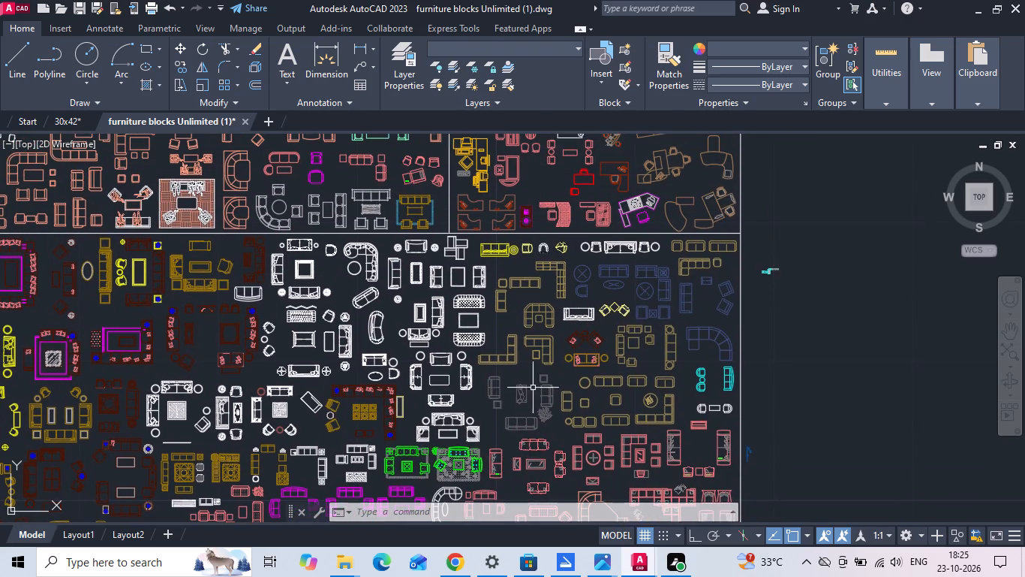
scroll(638, 282, "up", 1)
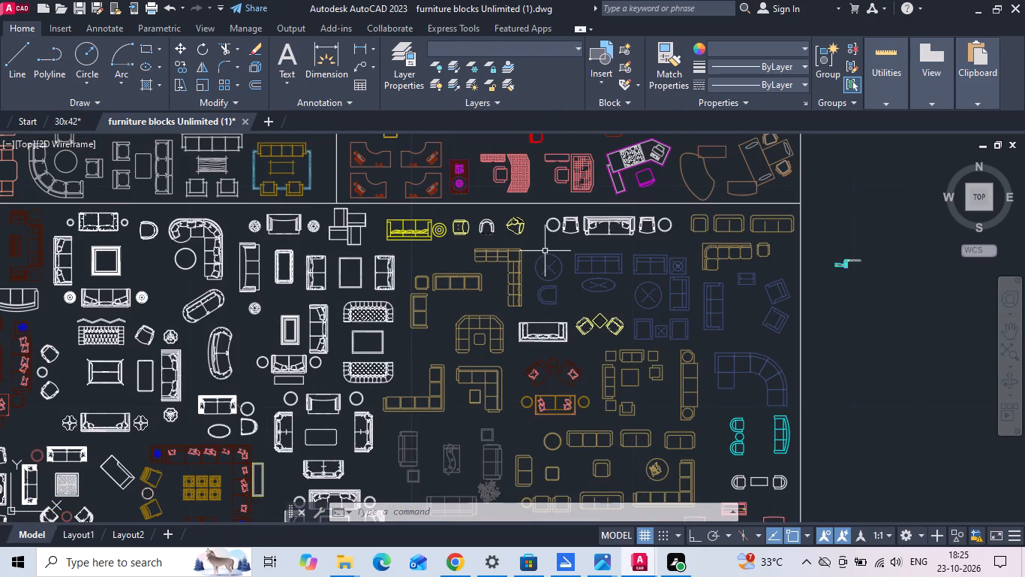
middle_click_drag(531, 314, 522, 488)
Look over the office, dining, cabinet and bed sections of the furniture drawing, ending back at the sofa sections.
scroll(522, 488, "down", 1)
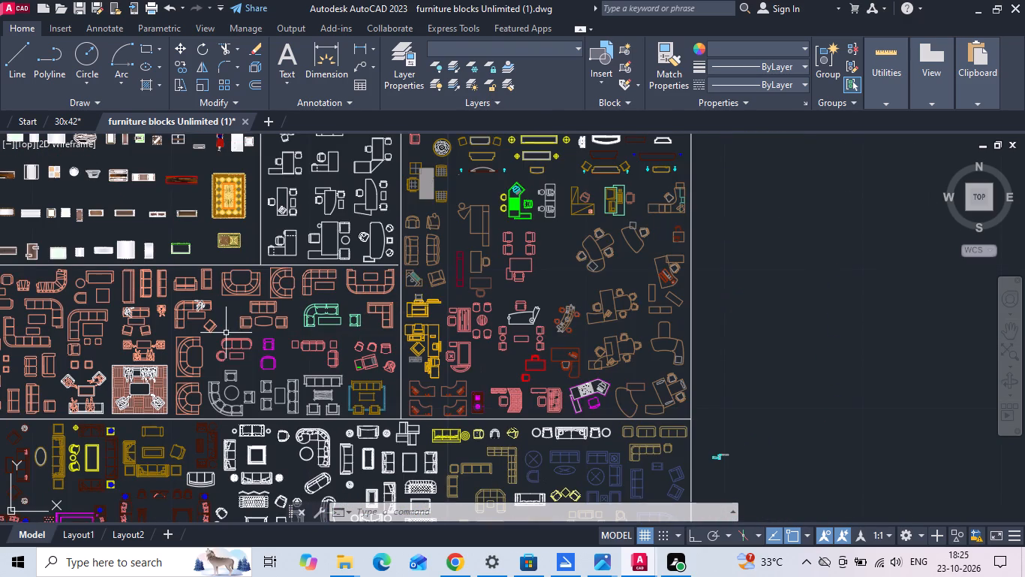
middle_click_drag(221, 334, 246, 367)
scroll(221, 429, "up", 2)
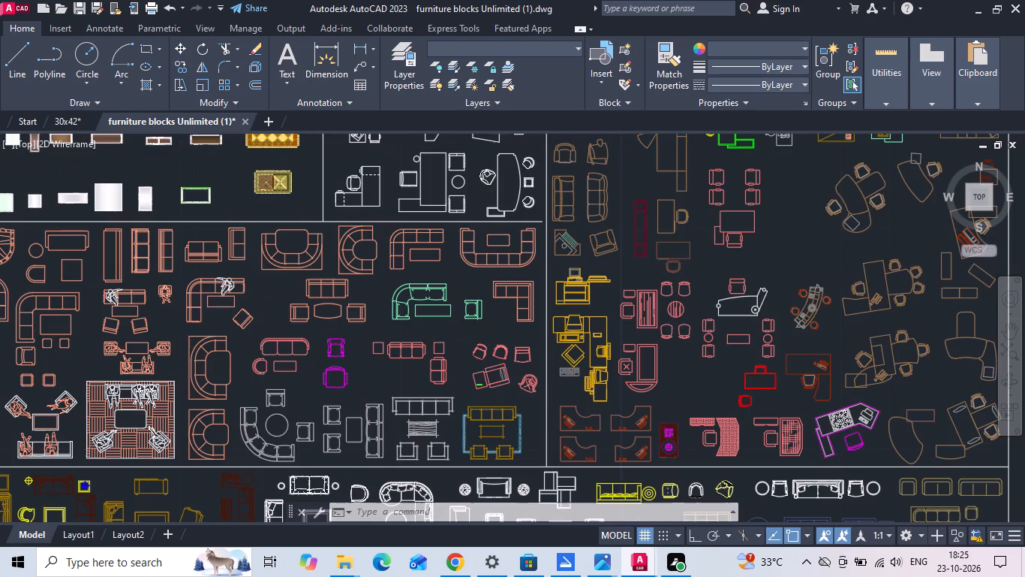
scroll(220, 428, "down", 2)
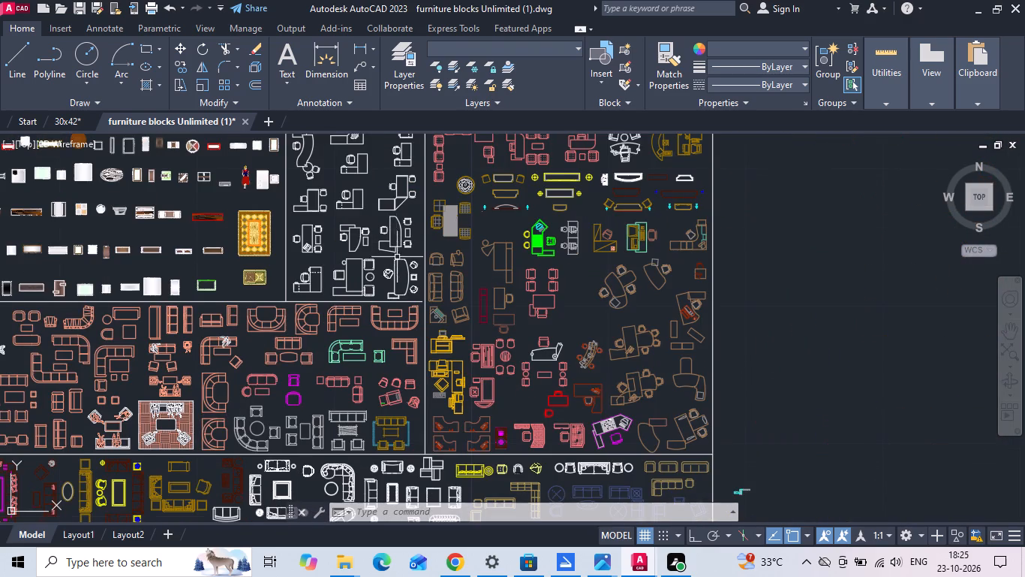
middle_click_drag(397, 283, 379, 443)
middle_click_drag(540, 221, 536, 446)
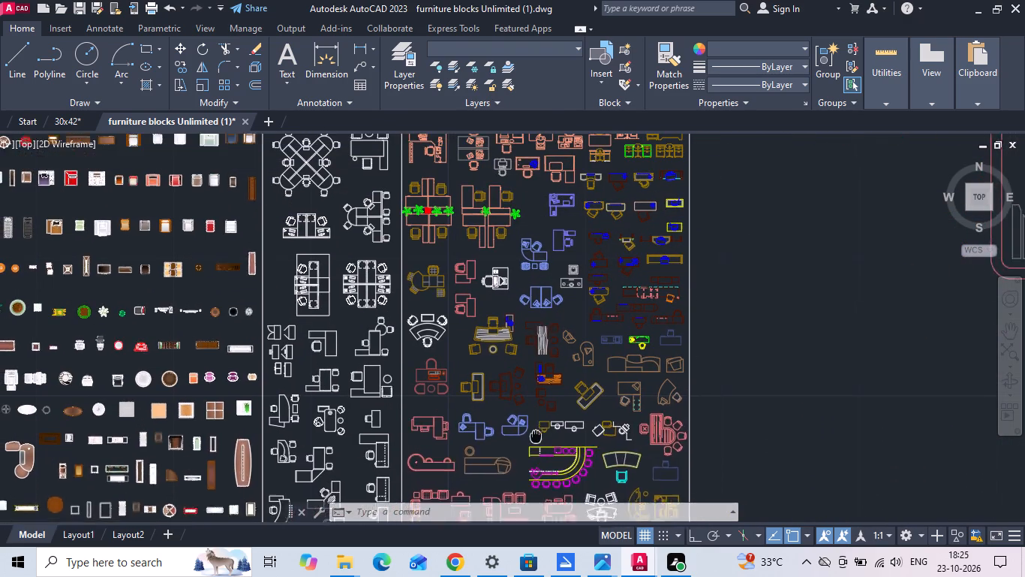
middle_click_drag(536, 446, 543, 496)
middle_click_drag(447, 256, 479, 491)
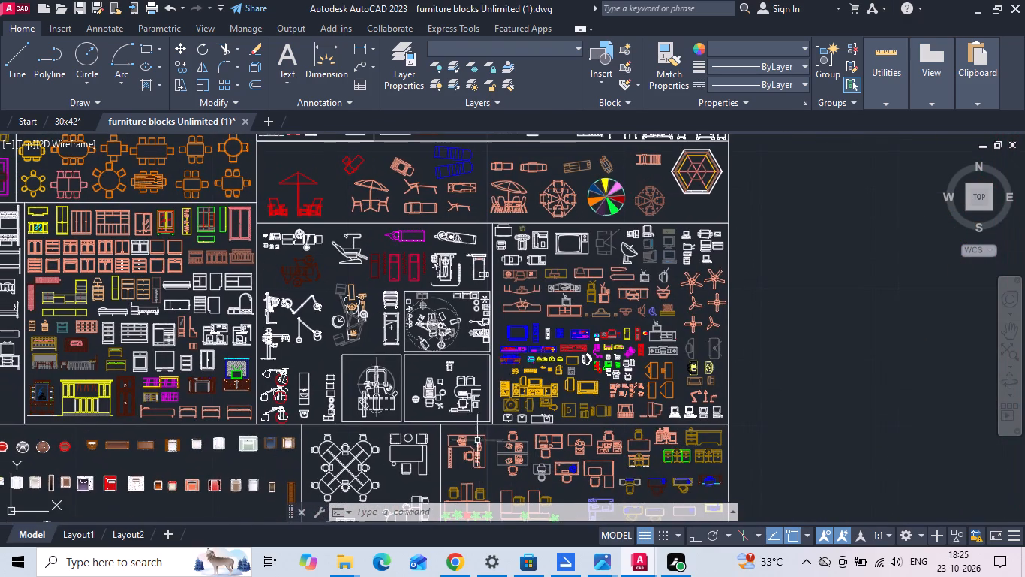
middle_click_drag(579, 265, 586, 418)
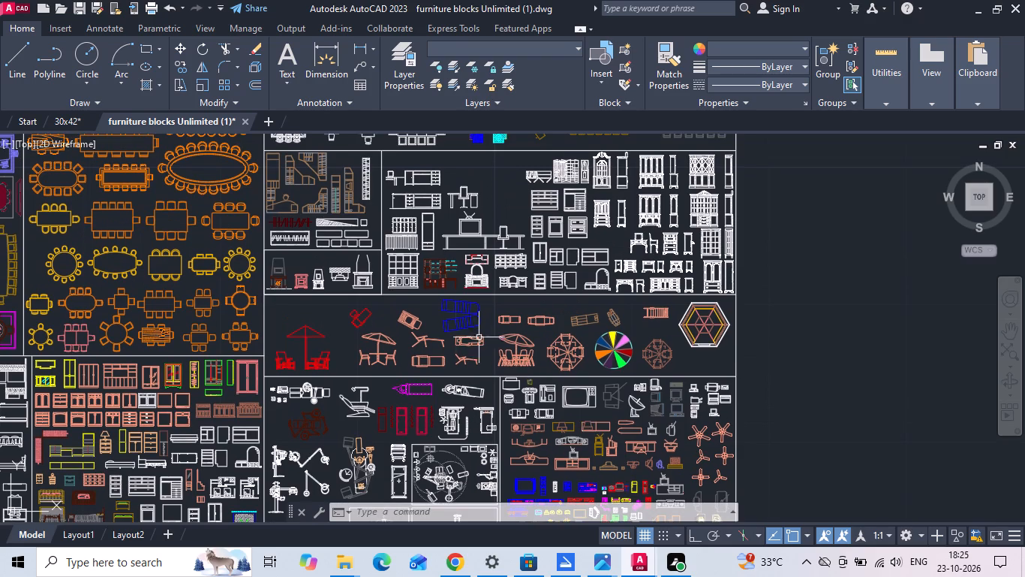
middle_click_drag(377, 296, 488, 427)
middle_click_drag(480, 285, 480, 311)
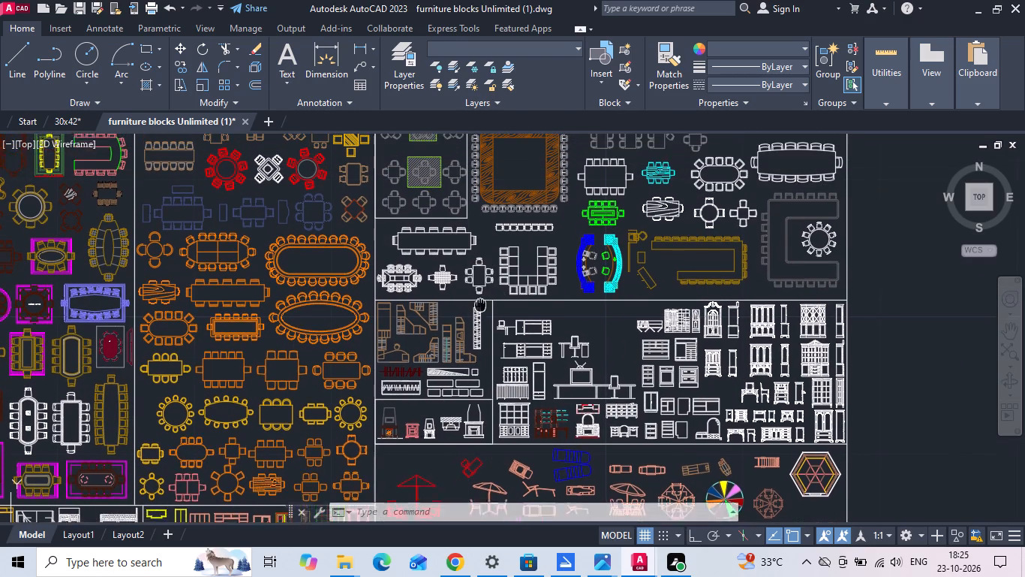
middle_click_drag(480, 311, 556, 317)
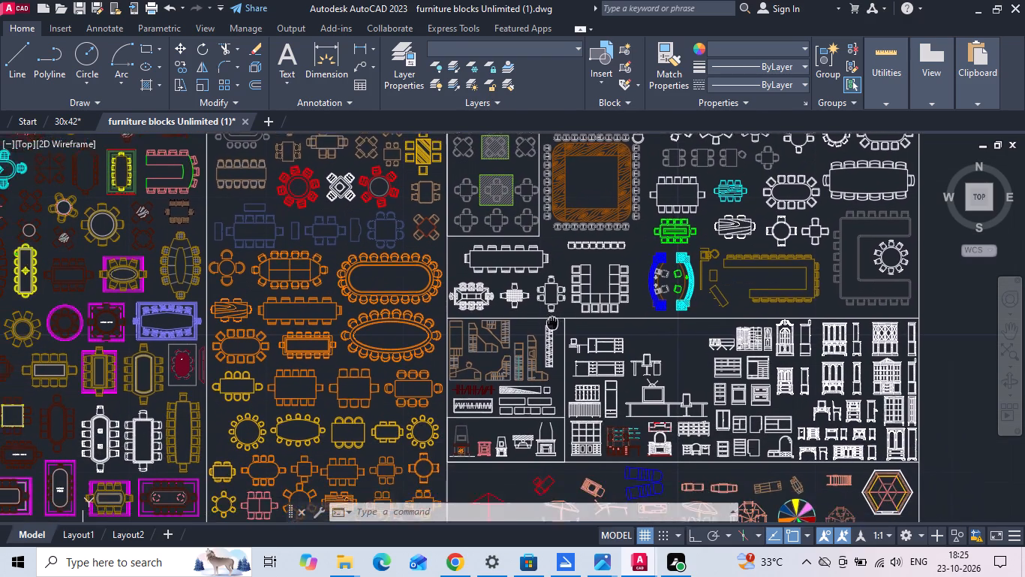
middle_click_drag(556, 317, 578, 267)
scroll(579, 261, "down", 1)
middle_click_drag(390, 399, 429, 272)
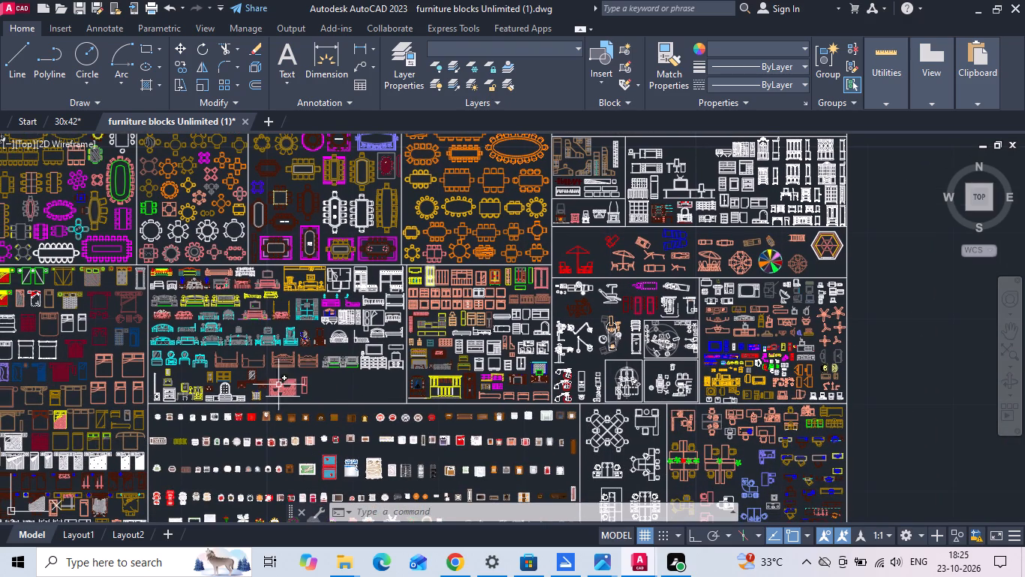
middle_click_drag(212, 401, 470, 213)
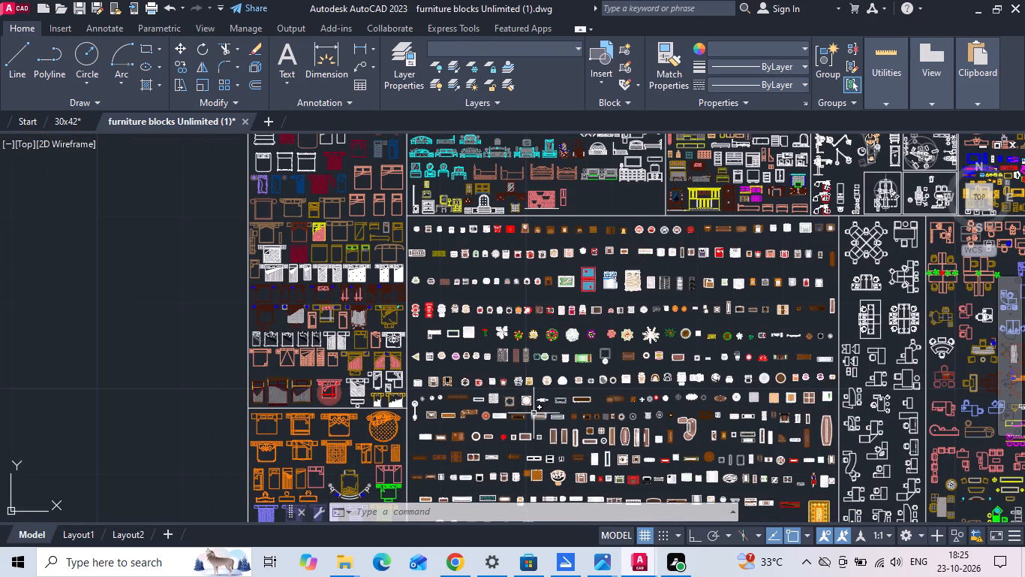
middle_click_drag(526, 408, 413, 183)
middle_click_drag(419, 358, 401, 219)
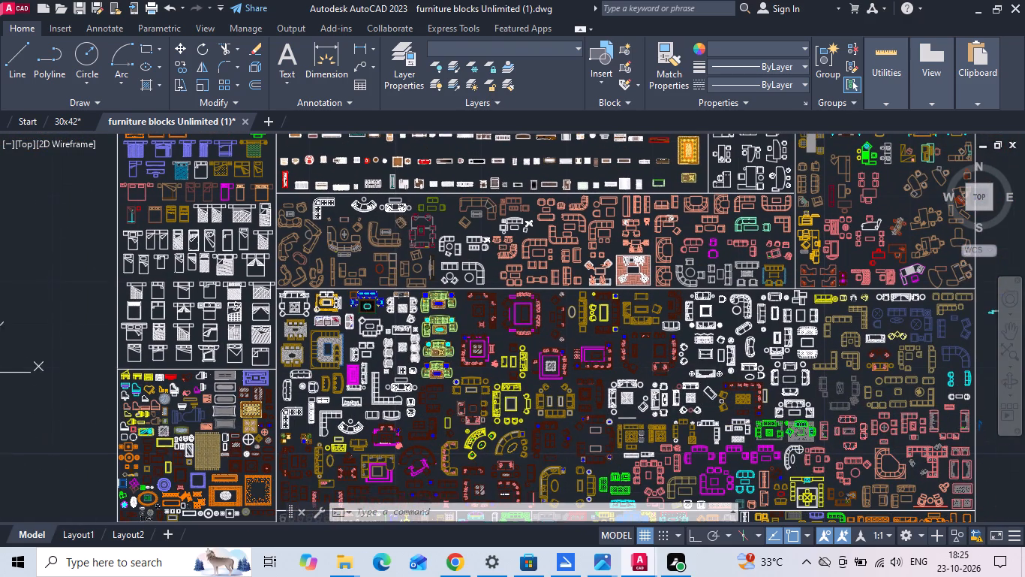
middle_click_drag(388, 393, 400, 207)
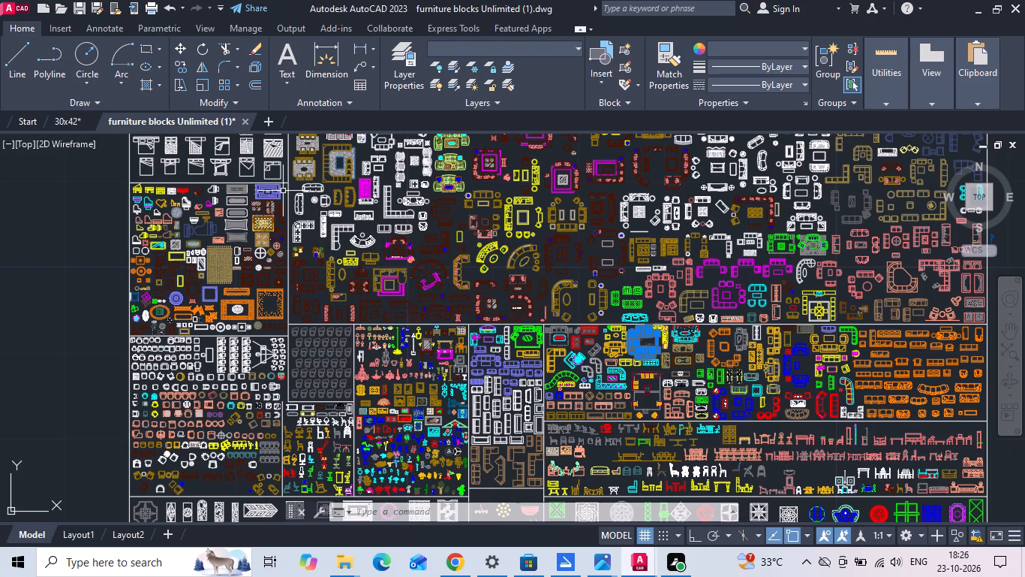
Copy the selected sofa set from the furniture drawing and paste it into the hall of the 30x42 plan.
key("ctrl+c")
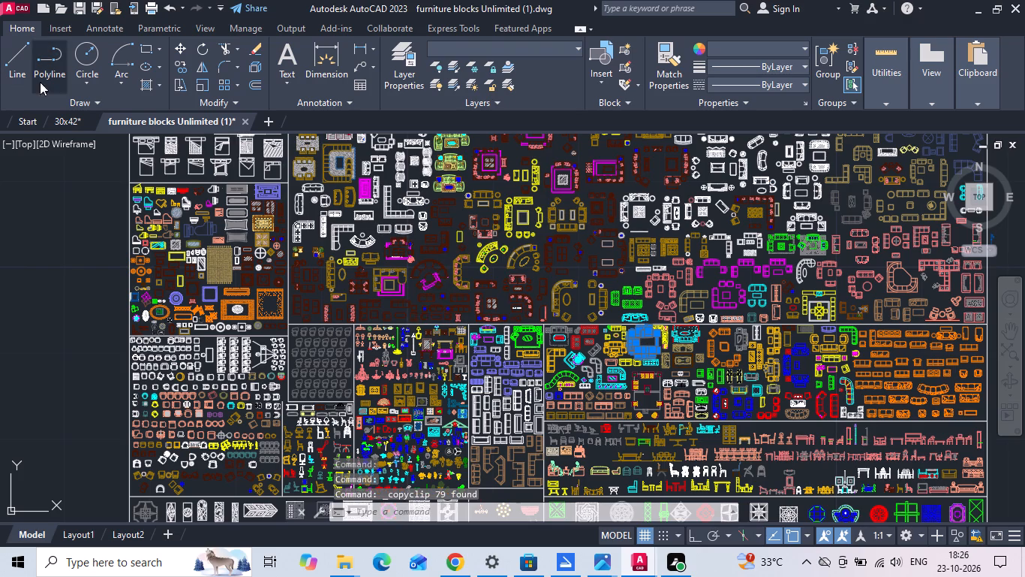
left_click(64, 119)
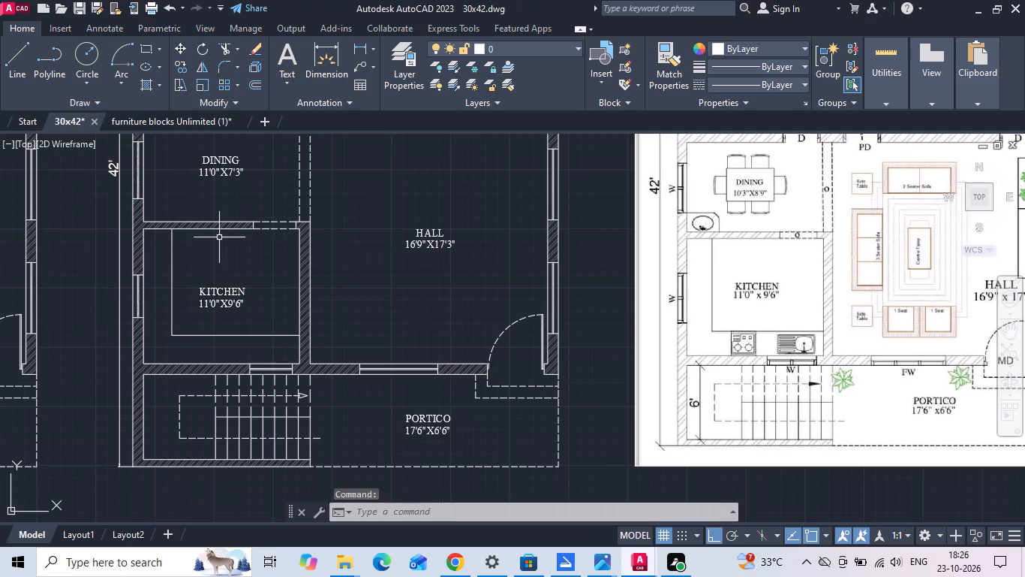
key("ctrl+v")
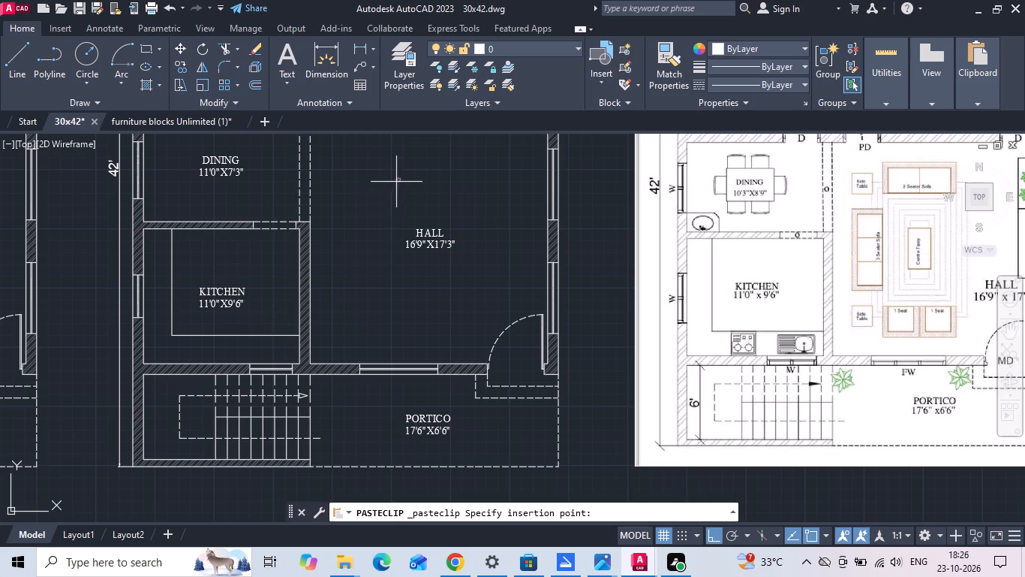
left_click(398, 180)
Scale the pasted sofa set by a factor of 39.3701 from a base point on the set.
left_click_drag(379, 162, 401, 180)
left_click(434, 192)
right_click(434, 192)
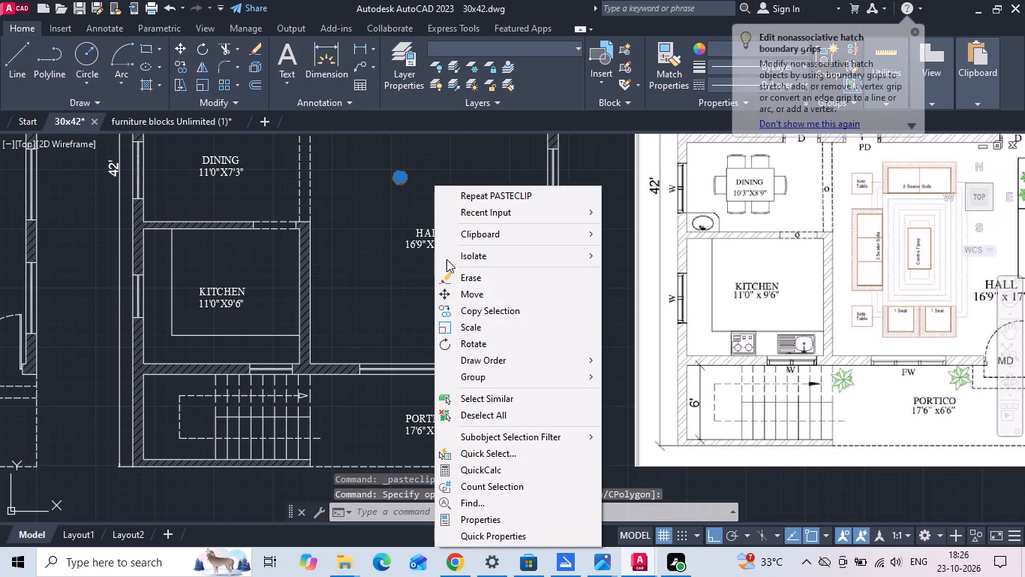
left_click(467, 331)
scroll(407, 171, "up", 3)
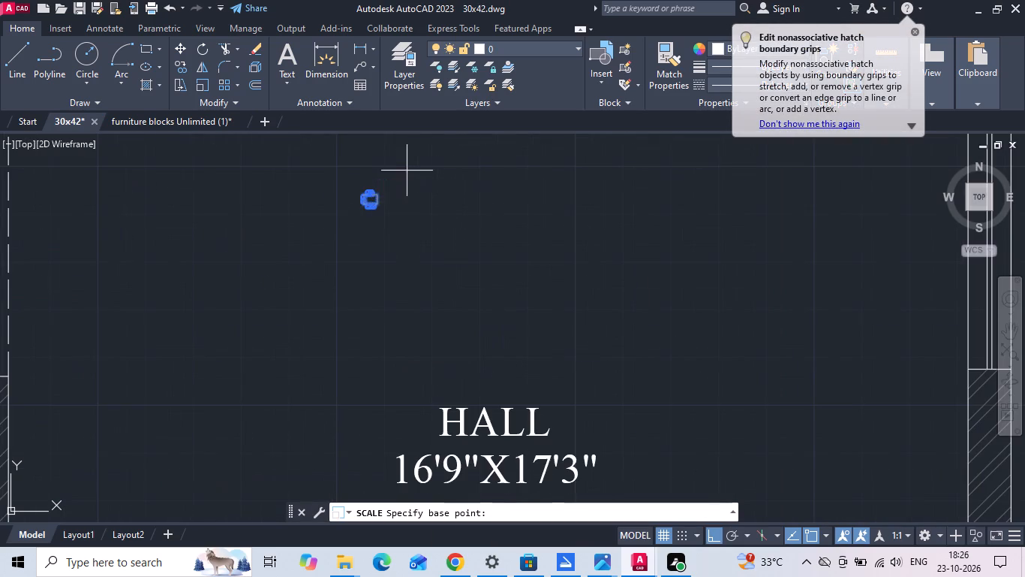
left_click_drag(375, 198, 374, 206)
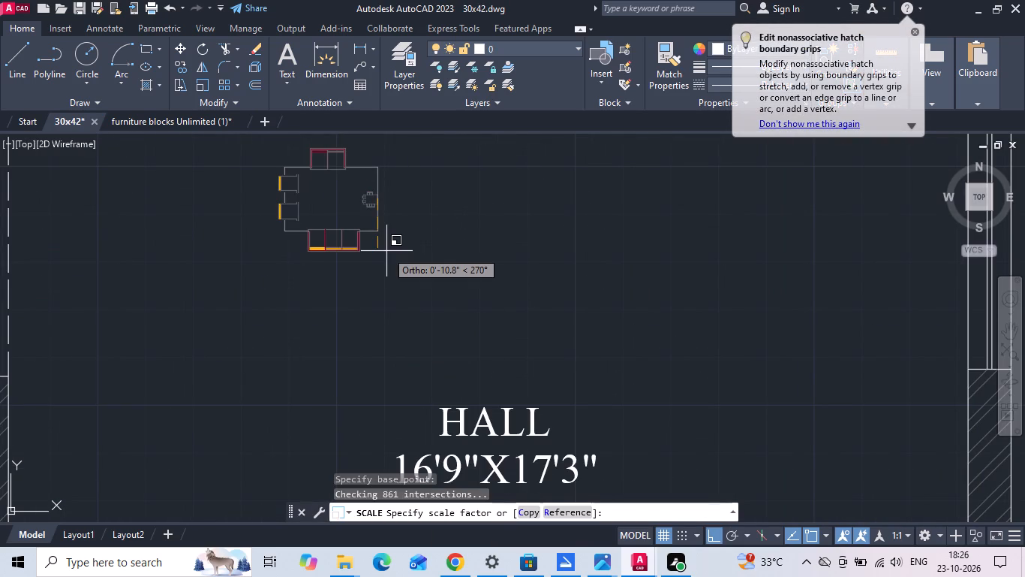
type("39")
type(".3701")
key("Return")
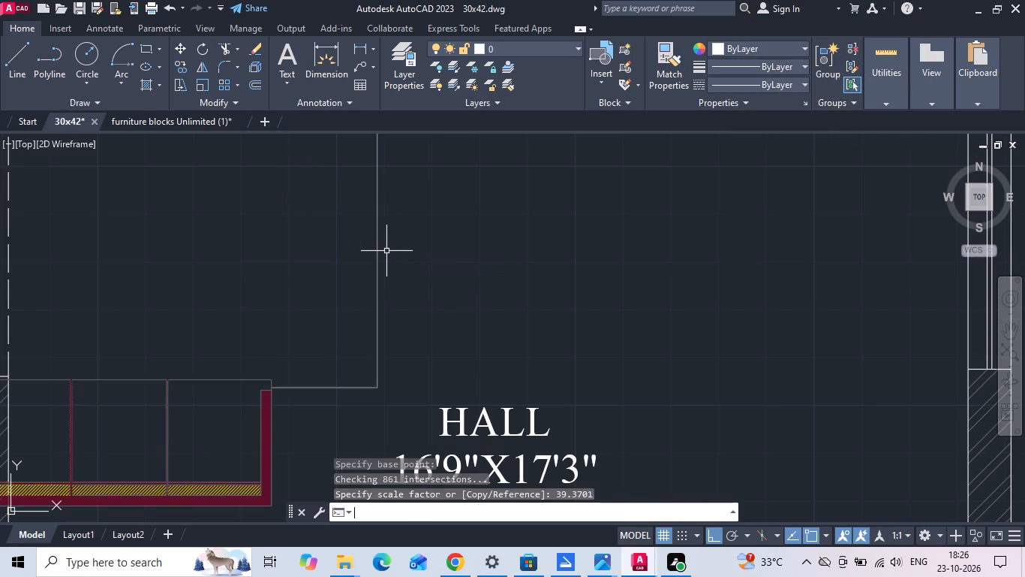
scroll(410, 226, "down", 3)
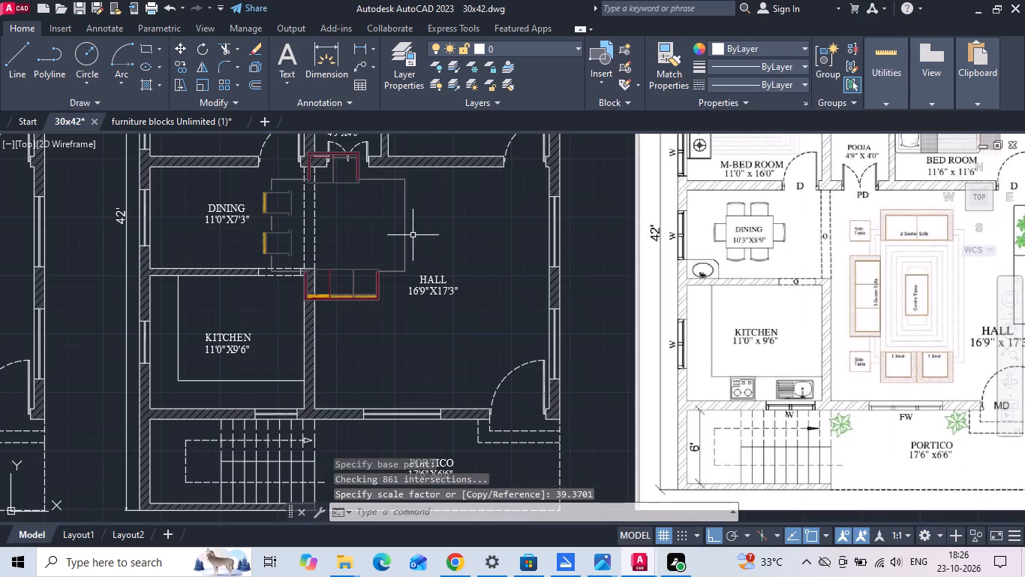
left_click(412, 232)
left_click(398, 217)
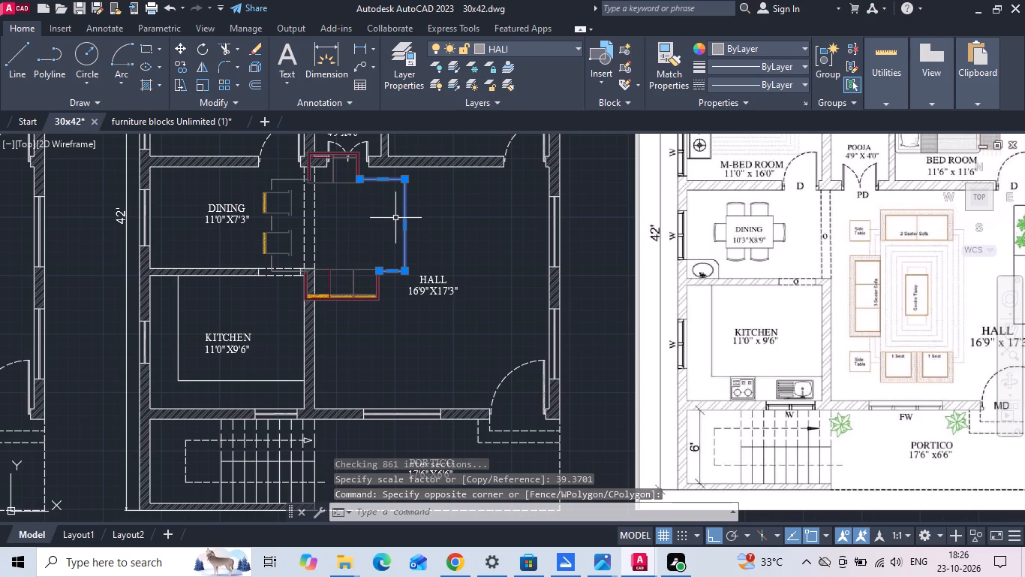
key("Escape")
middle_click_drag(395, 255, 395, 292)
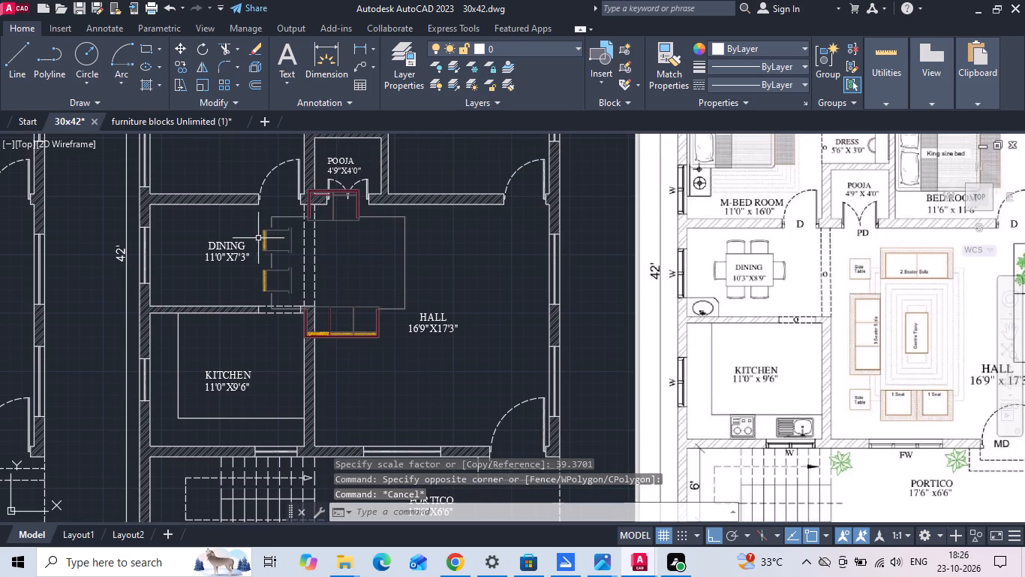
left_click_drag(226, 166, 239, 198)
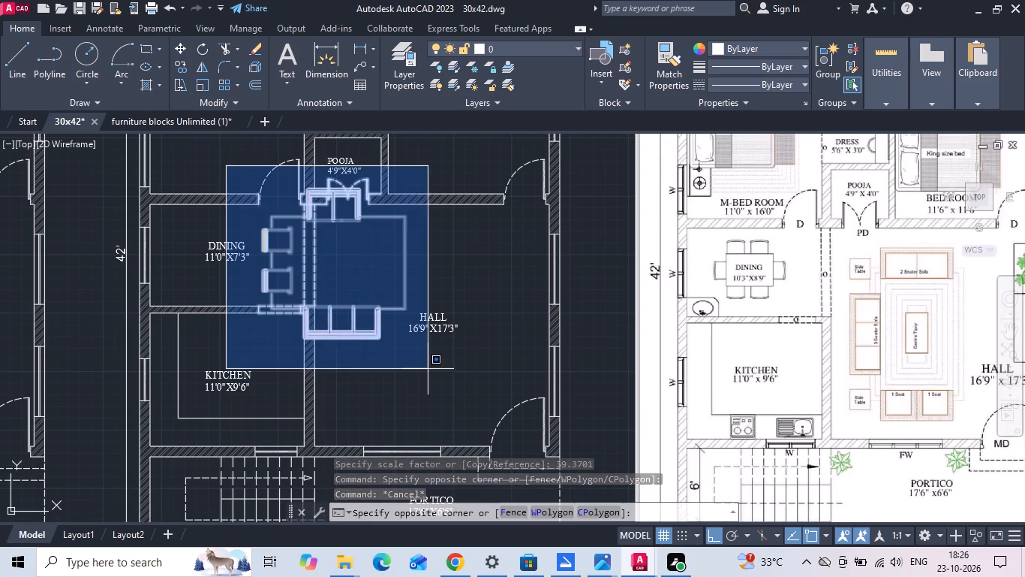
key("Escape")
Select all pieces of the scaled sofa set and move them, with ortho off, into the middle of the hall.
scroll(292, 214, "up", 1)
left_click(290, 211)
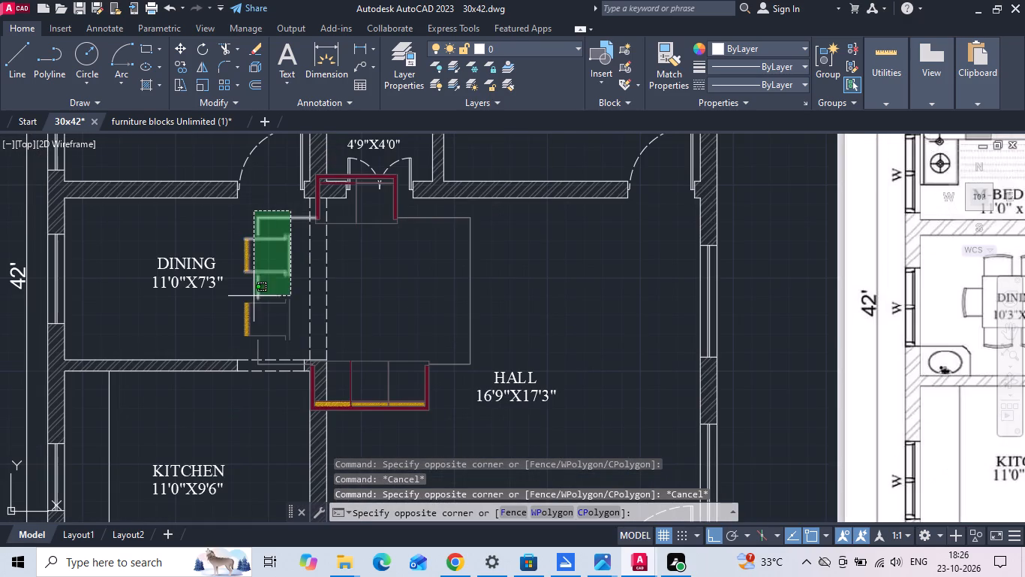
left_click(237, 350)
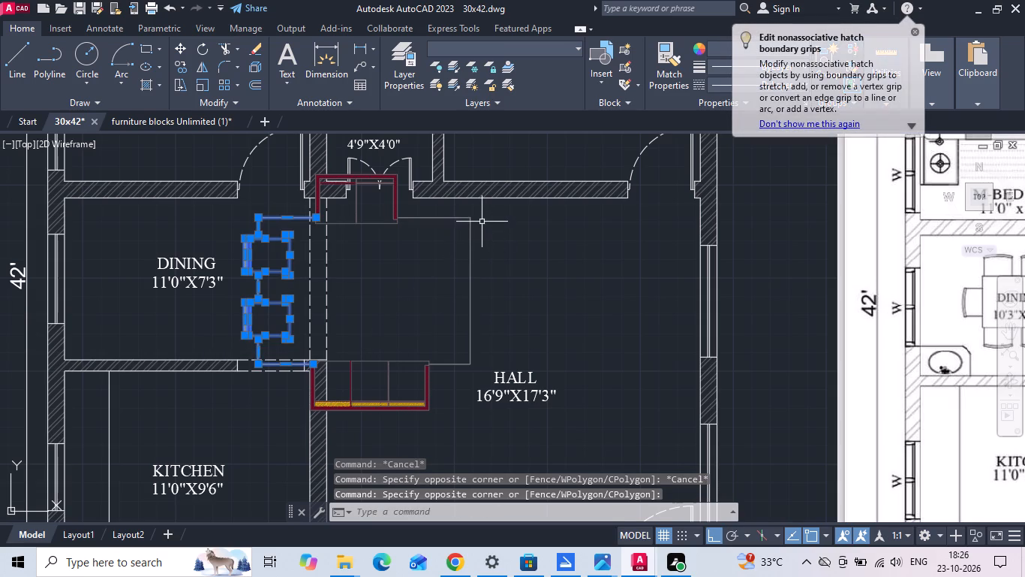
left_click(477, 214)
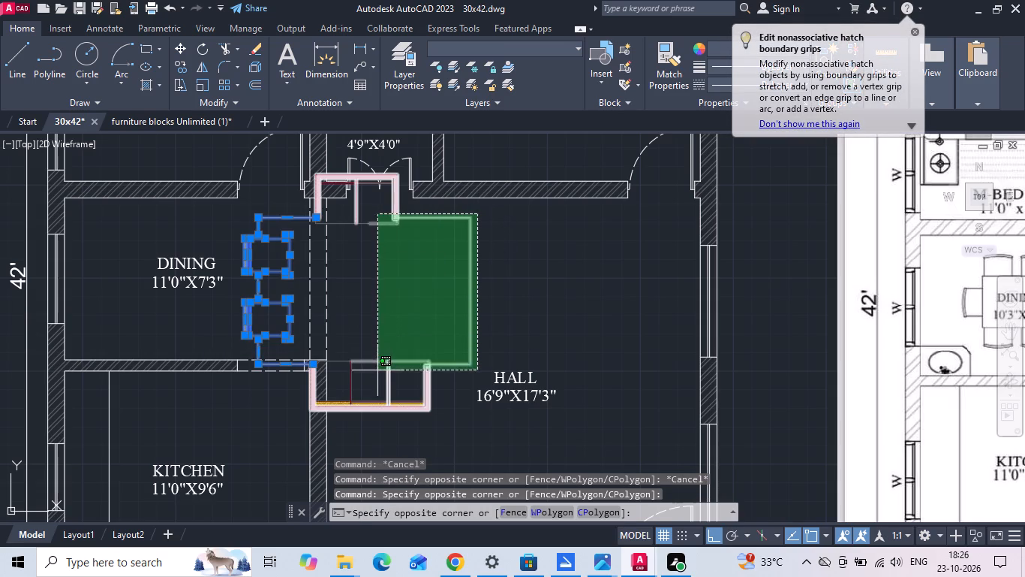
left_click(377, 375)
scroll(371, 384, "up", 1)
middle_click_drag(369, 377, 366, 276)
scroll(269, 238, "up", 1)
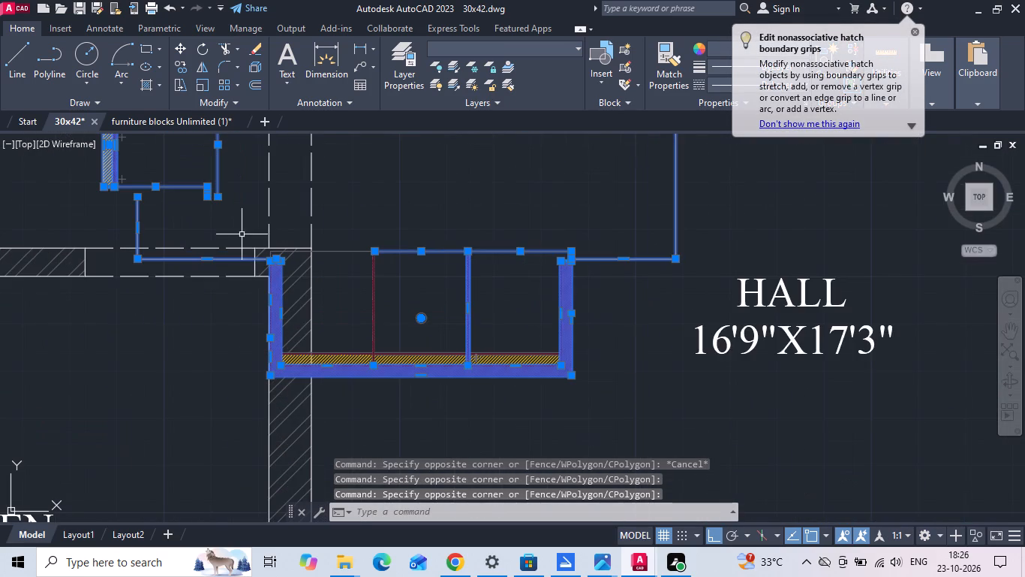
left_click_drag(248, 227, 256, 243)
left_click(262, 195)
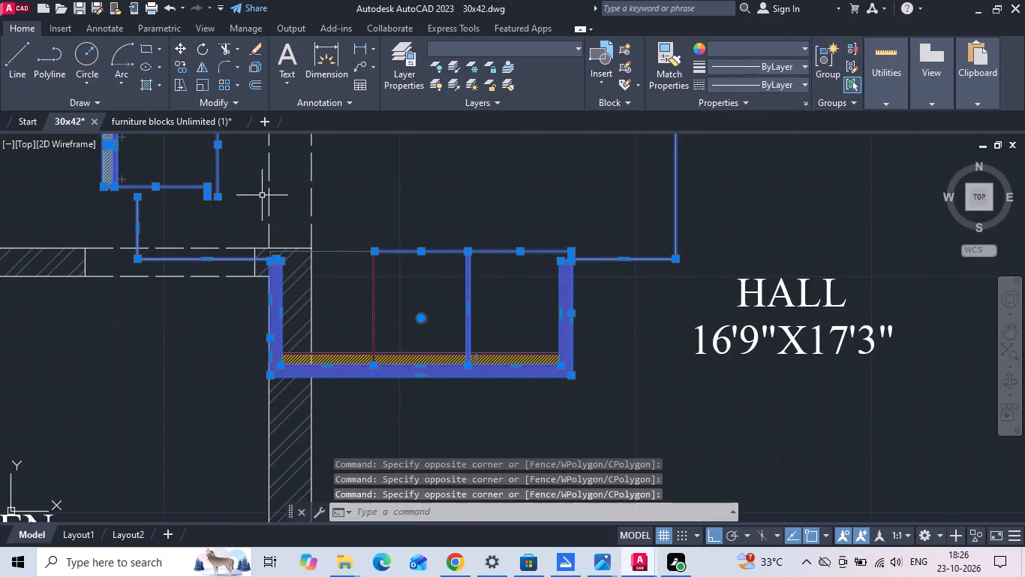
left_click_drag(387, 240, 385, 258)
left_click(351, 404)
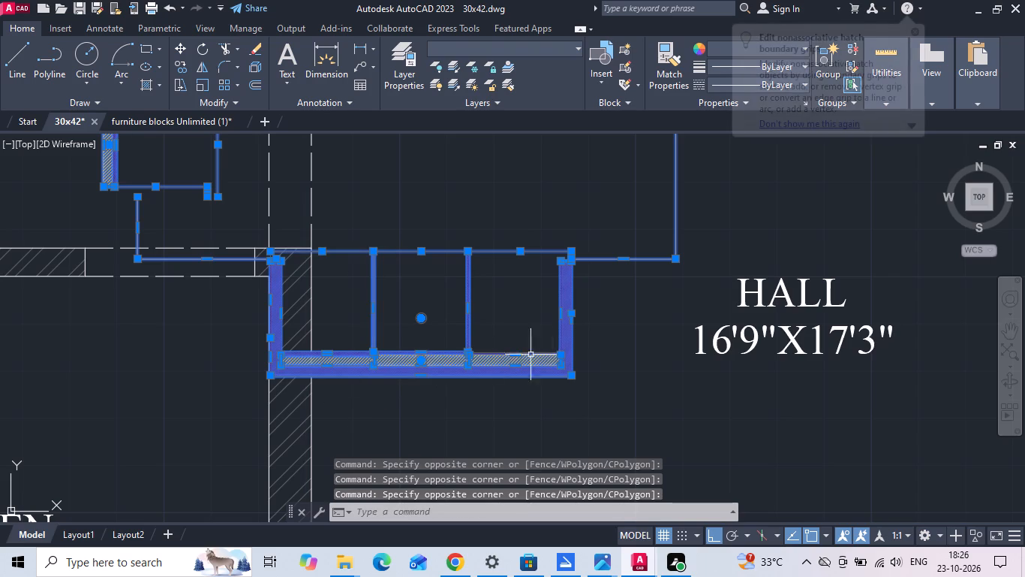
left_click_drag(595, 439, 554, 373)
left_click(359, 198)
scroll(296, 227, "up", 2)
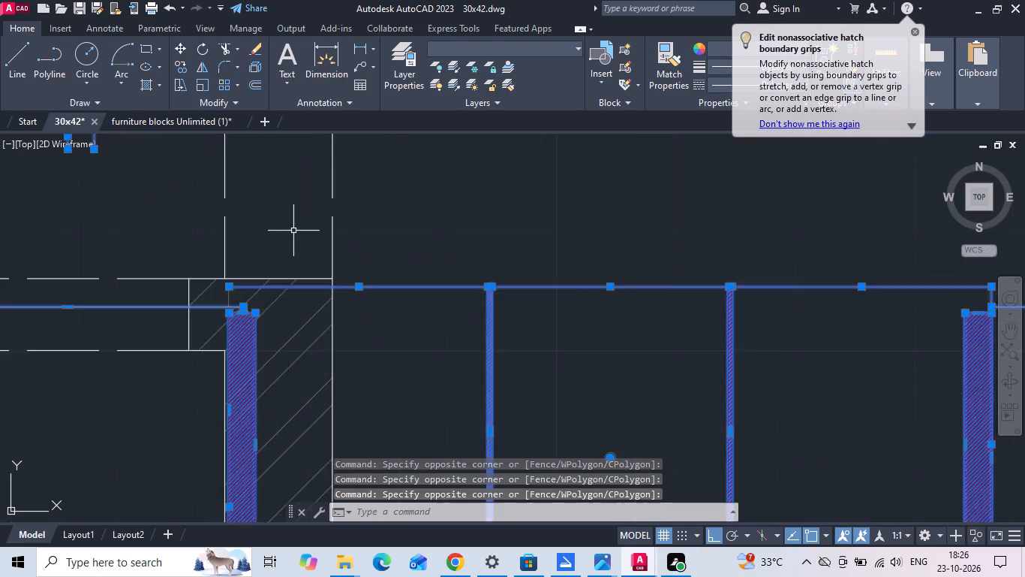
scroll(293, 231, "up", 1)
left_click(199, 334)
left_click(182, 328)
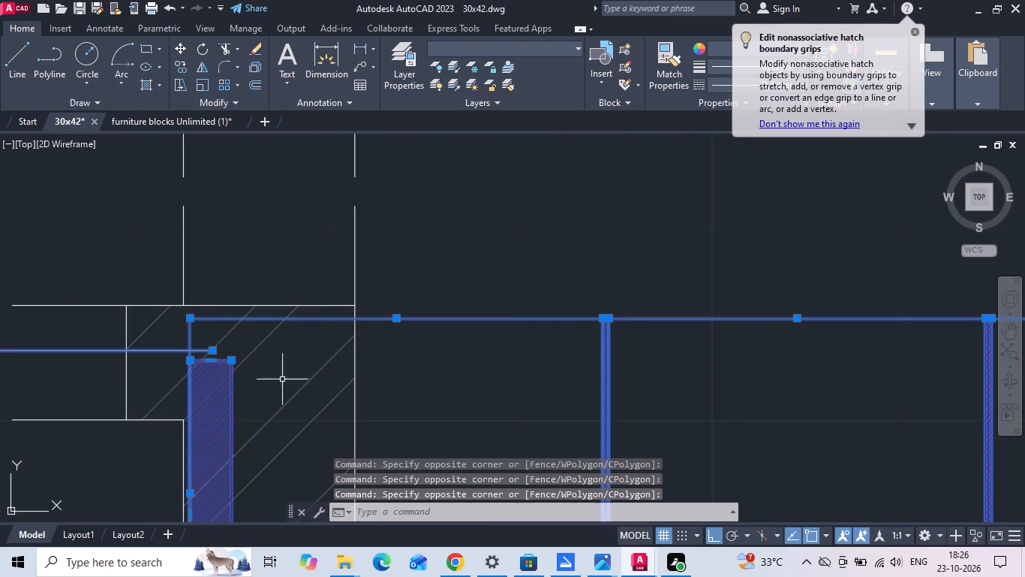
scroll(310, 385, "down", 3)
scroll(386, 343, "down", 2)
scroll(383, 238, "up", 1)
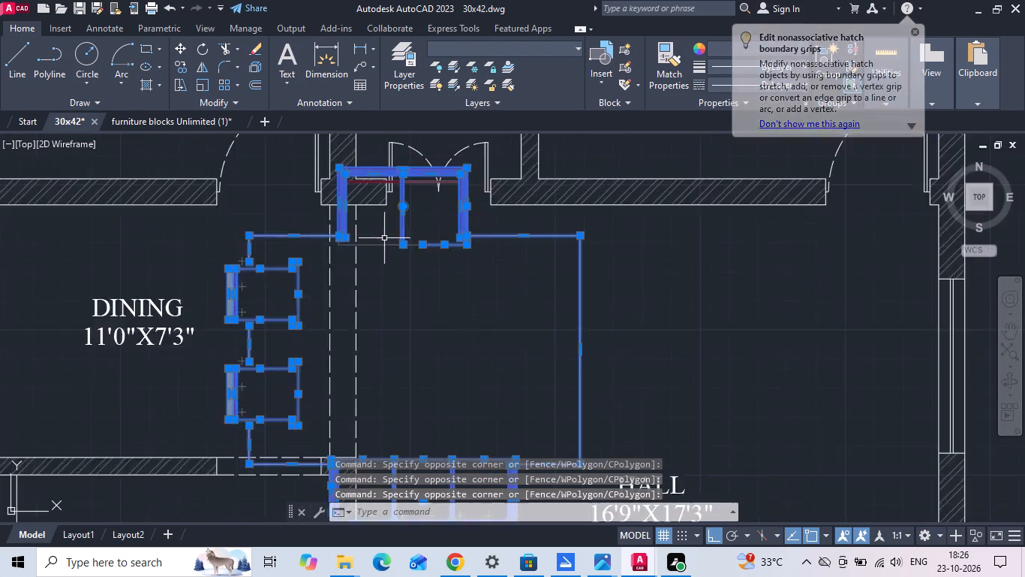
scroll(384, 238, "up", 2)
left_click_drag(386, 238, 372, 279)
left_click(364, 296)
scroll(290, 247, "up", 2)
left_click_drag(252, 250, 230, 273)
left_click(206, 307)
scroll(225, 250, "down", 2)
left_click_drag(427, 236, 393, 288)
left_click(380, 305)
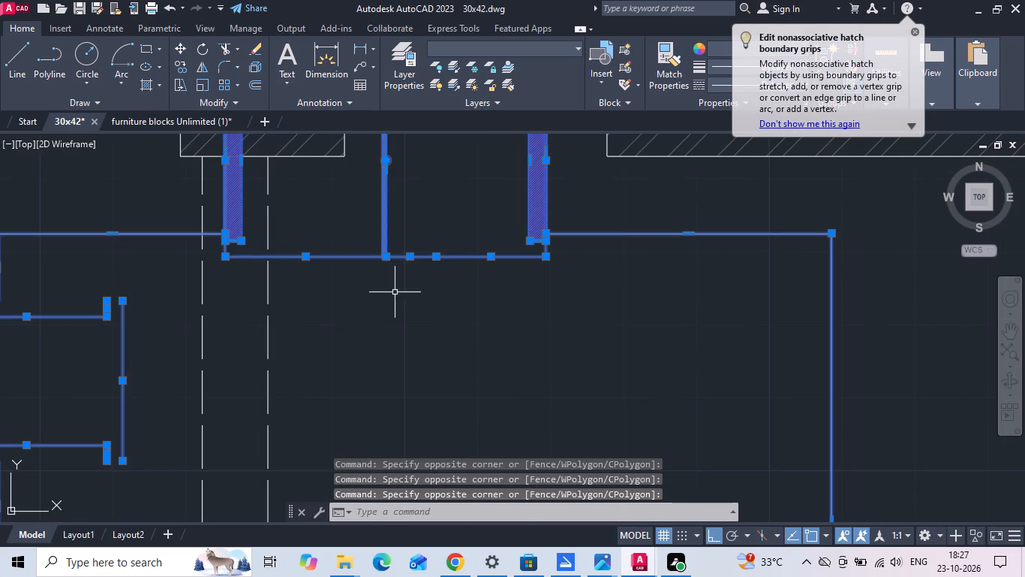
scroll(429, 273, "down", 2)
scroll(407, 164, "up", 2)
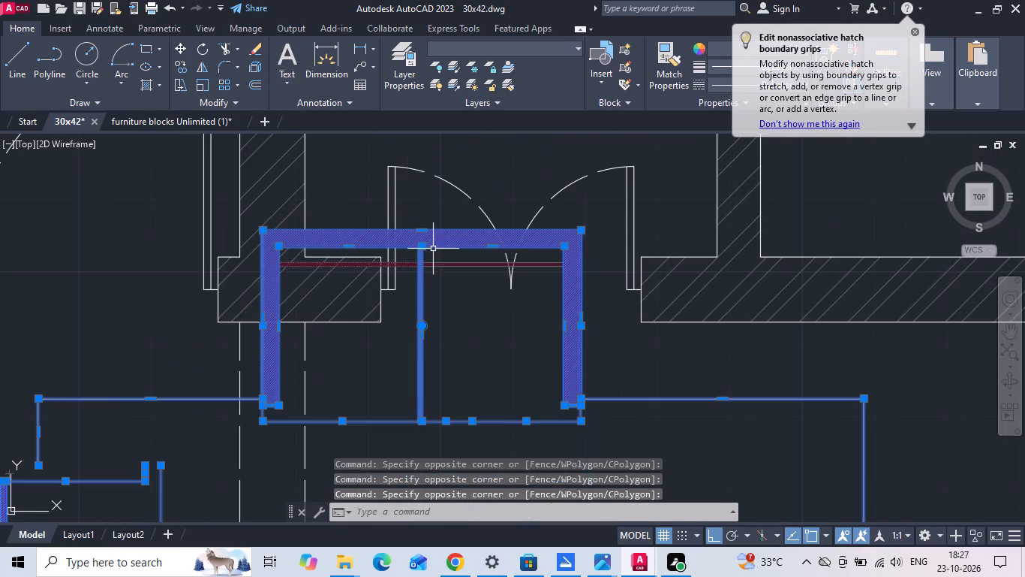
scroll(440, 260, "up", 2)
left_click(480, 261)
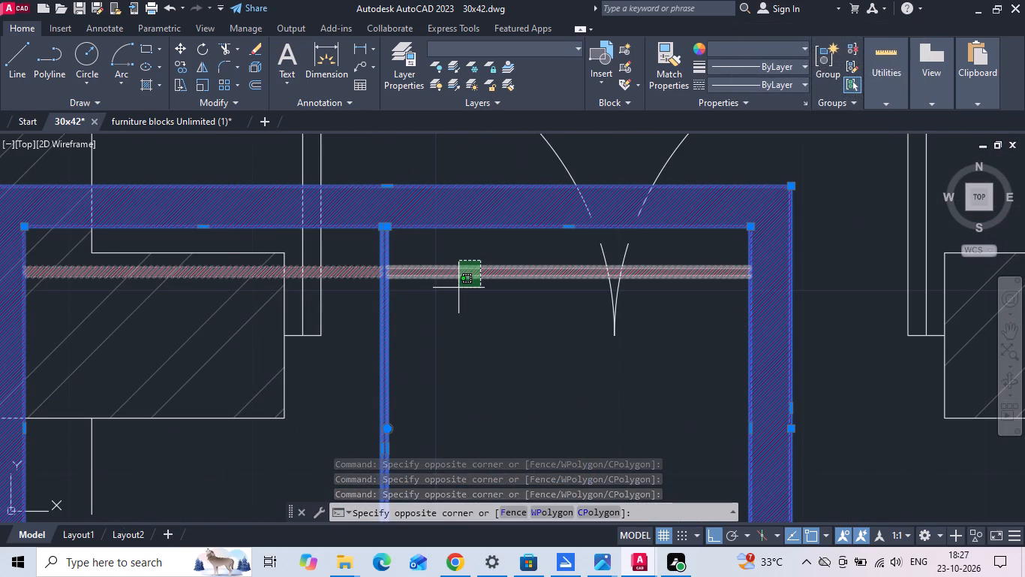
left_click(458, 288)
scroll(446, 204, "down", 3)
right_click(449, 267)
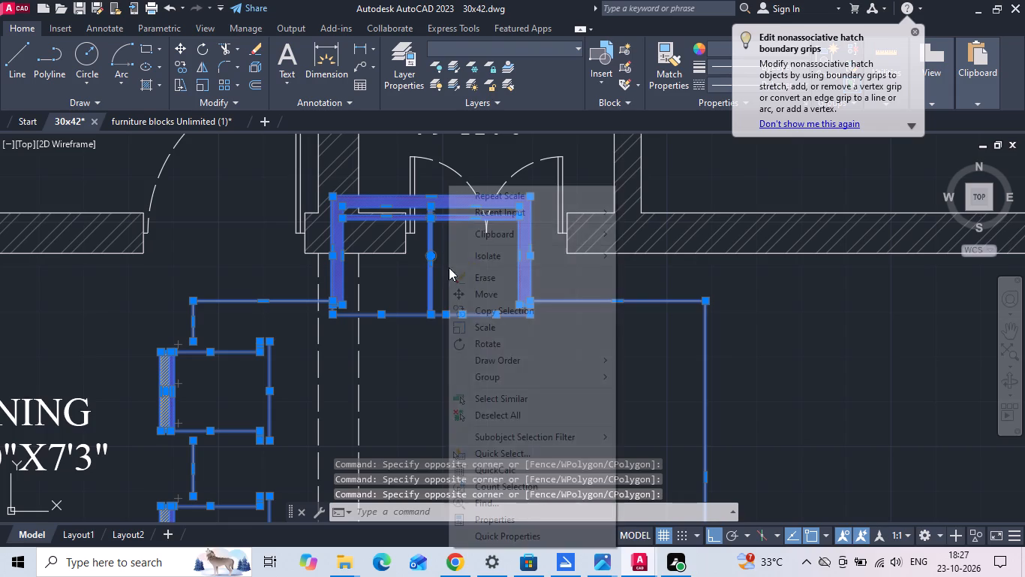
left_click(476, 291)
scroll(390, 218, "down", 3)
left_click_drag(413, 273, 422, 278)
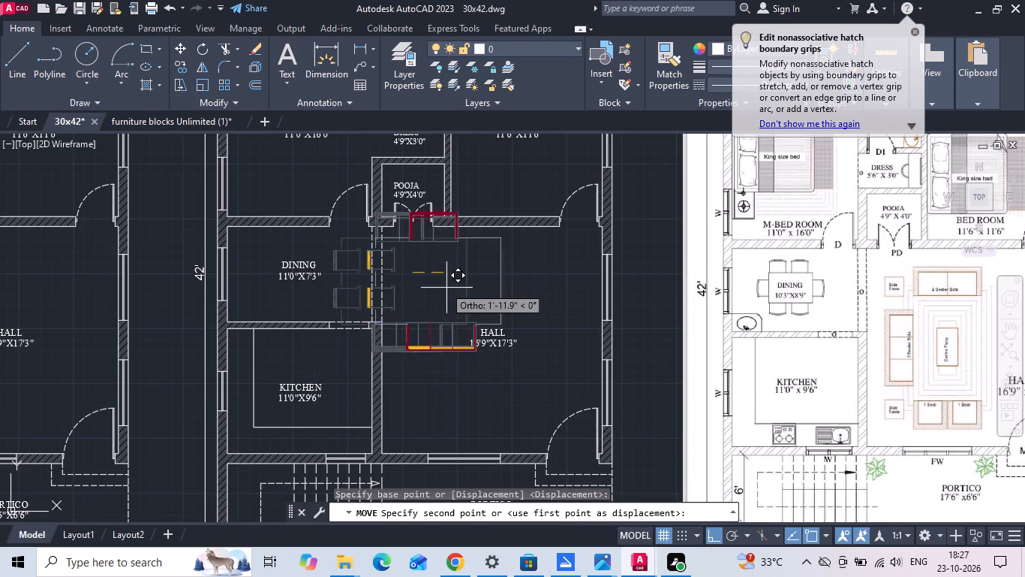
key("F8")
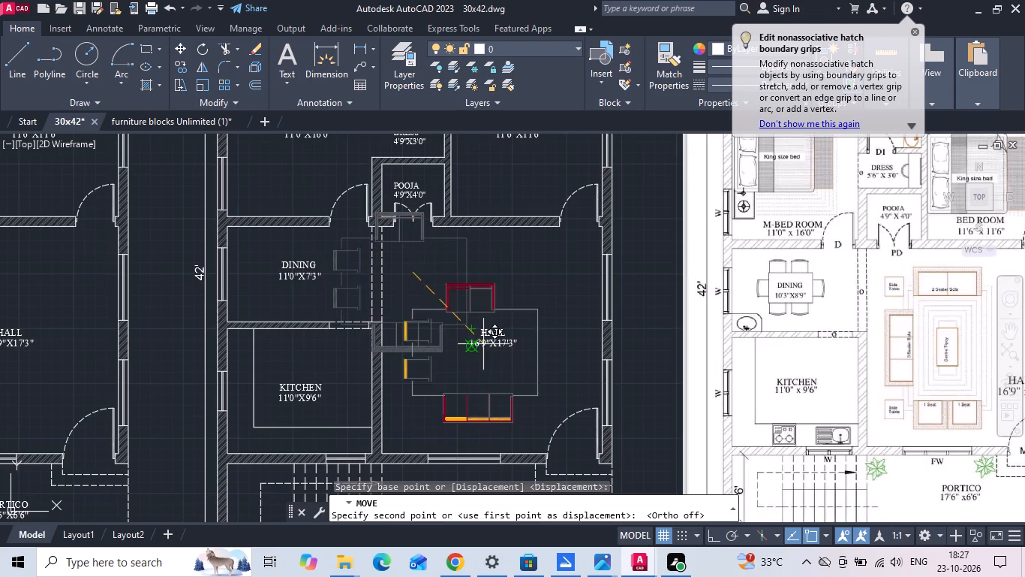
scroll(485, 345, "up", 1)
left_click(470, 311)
Inspect the moved sofa set and its original spot around the pooja door for pieces left behind.
middle_click_drag(461, 301, 462, 243)
scroll(462, 243, "up", 1)
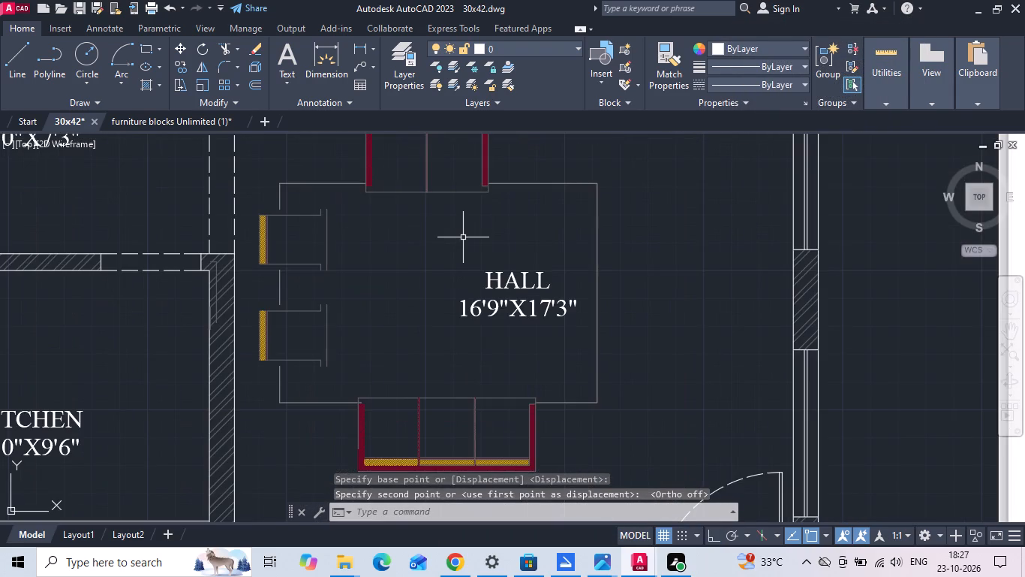
scroll(437, 326, "down", 1)
scroll(434, 177, "up", 3)
scroll(434, 300, "up", 3)
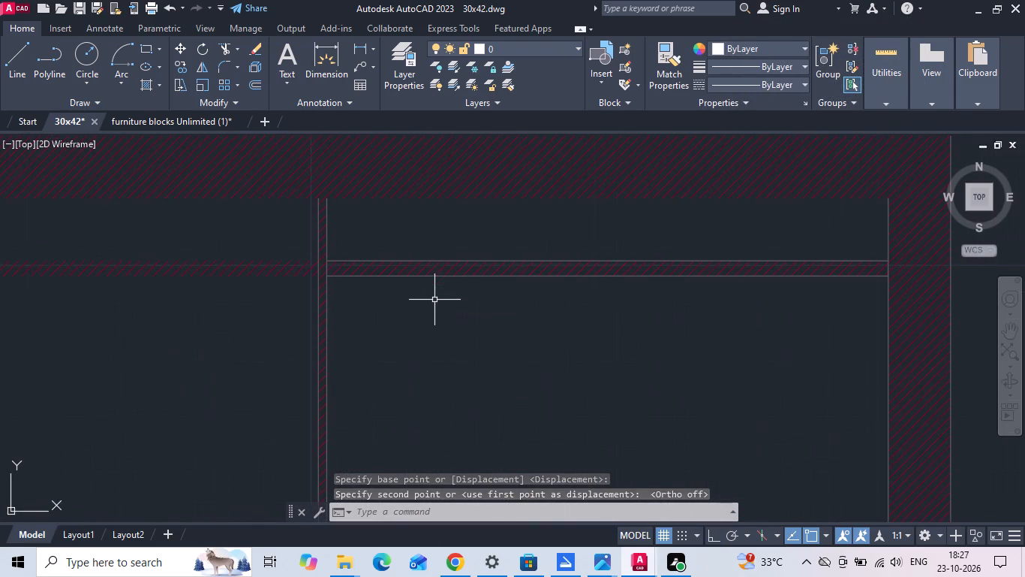
scroll(423, 211, "down", 3)
scroll(483, 213, "down", 4)
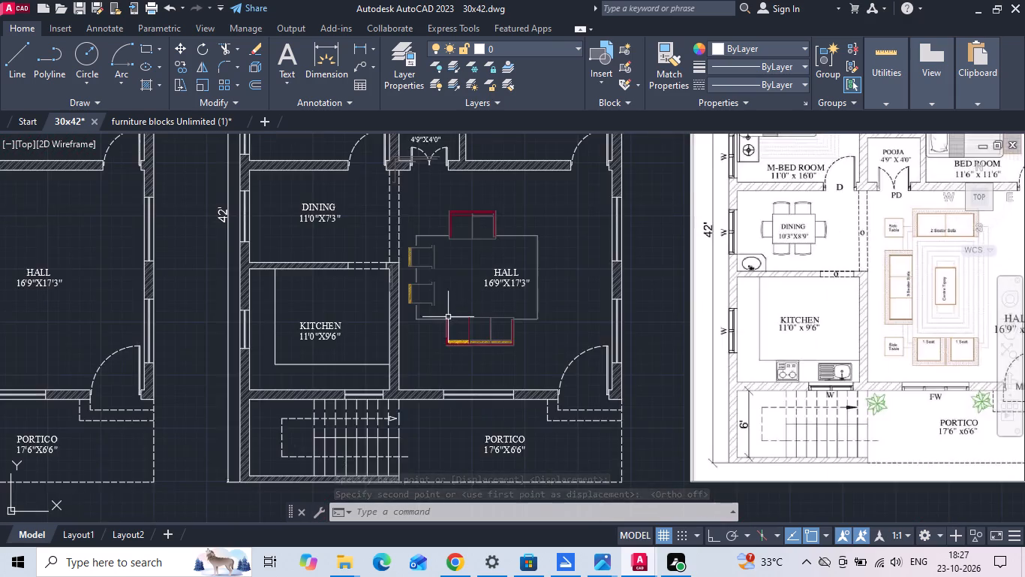
scroll(446, 319, "down", 1)
scroll(413, 210, "up", 6)
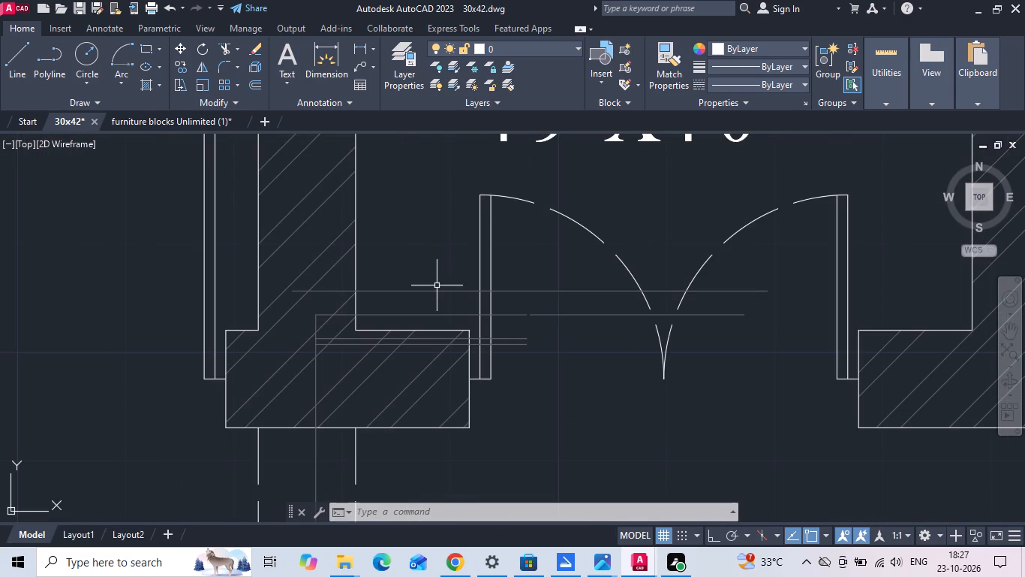
Undo the move, scaling and pasting of the sofa set in the 30x42 plan.
key("ctrl+z")
key("ctrl+z")
key("ctrl+z")
key("ctrl+z")
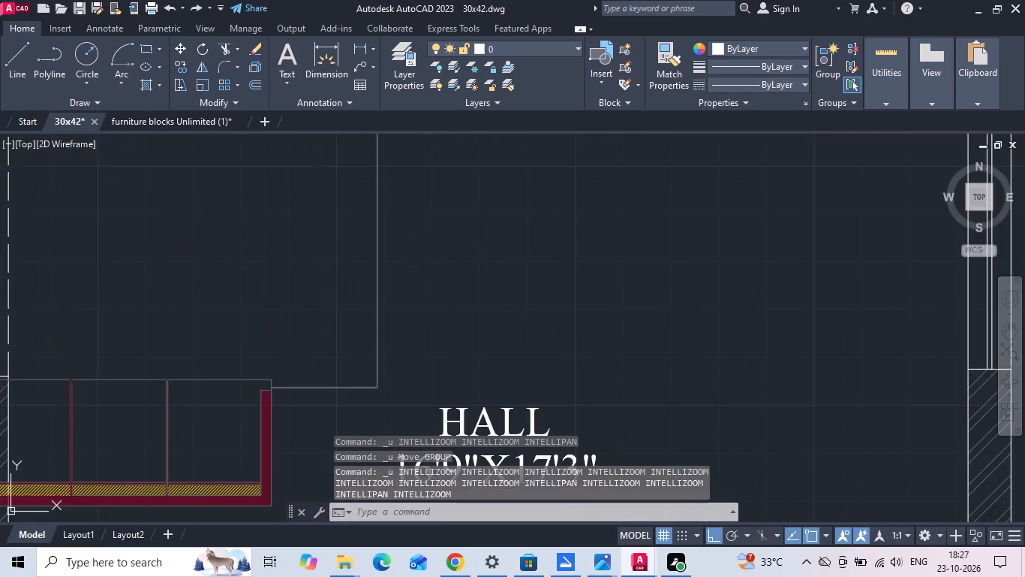
key("ctrl+z")
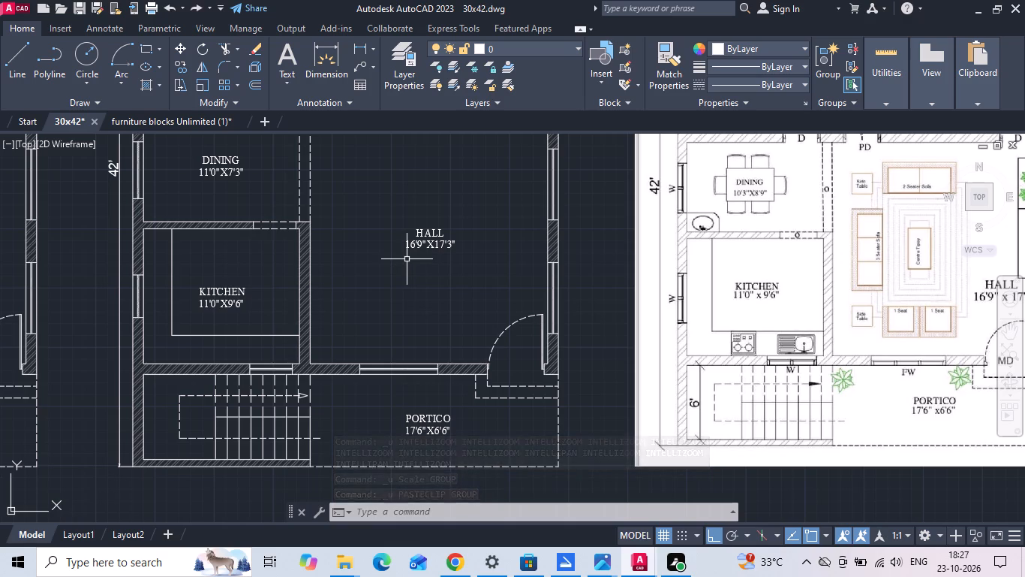
Study the furniture in the reference image, from the bedrooms and dining area to the hall's sofa arrangement.
scroll(399, 299, "down", 1)
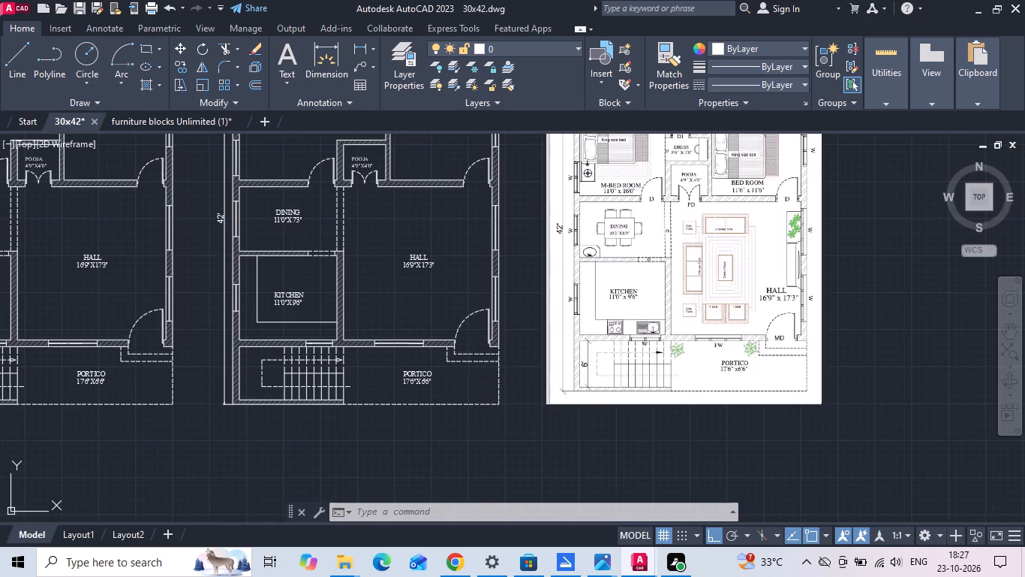
scroll(714, 203, "up", 1)
middle_click_drag(714, 225, 714, 352)
scroll(560, 232, "up", 1)
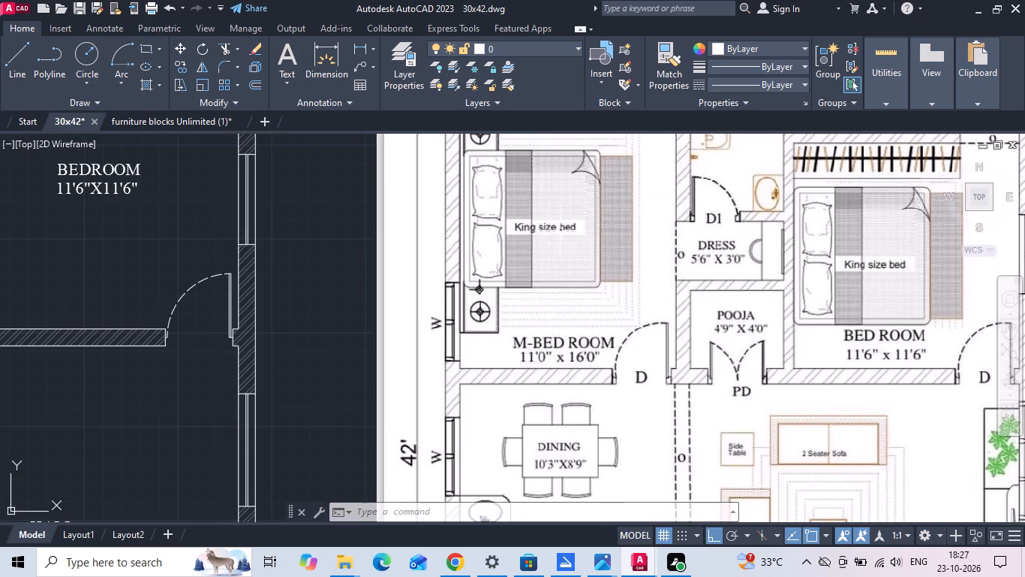
scroll(560, 231, "down", 1)
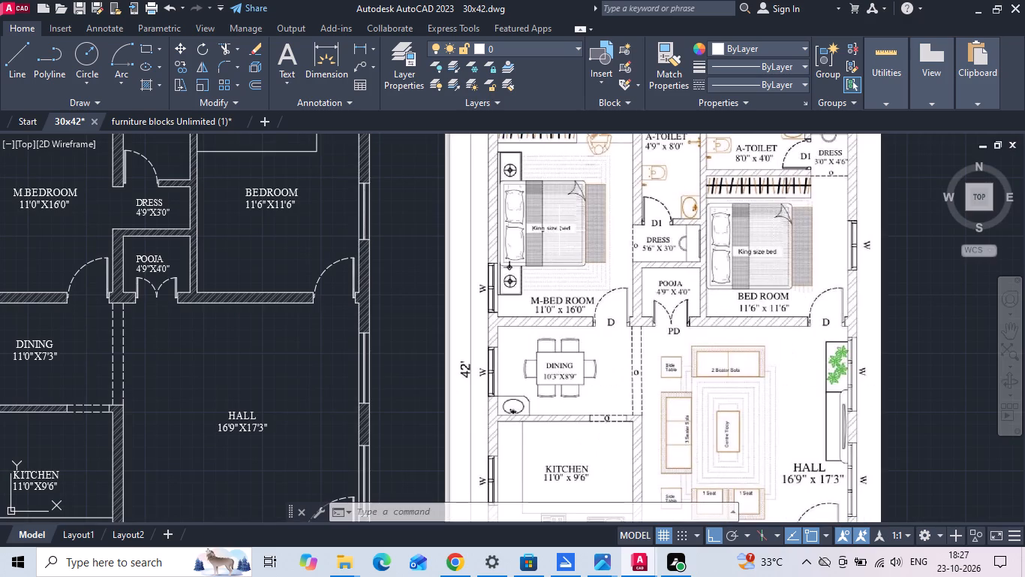
scroll(559, 231, "down", 1)
middle_click_drag(579, 320, 560, 243)
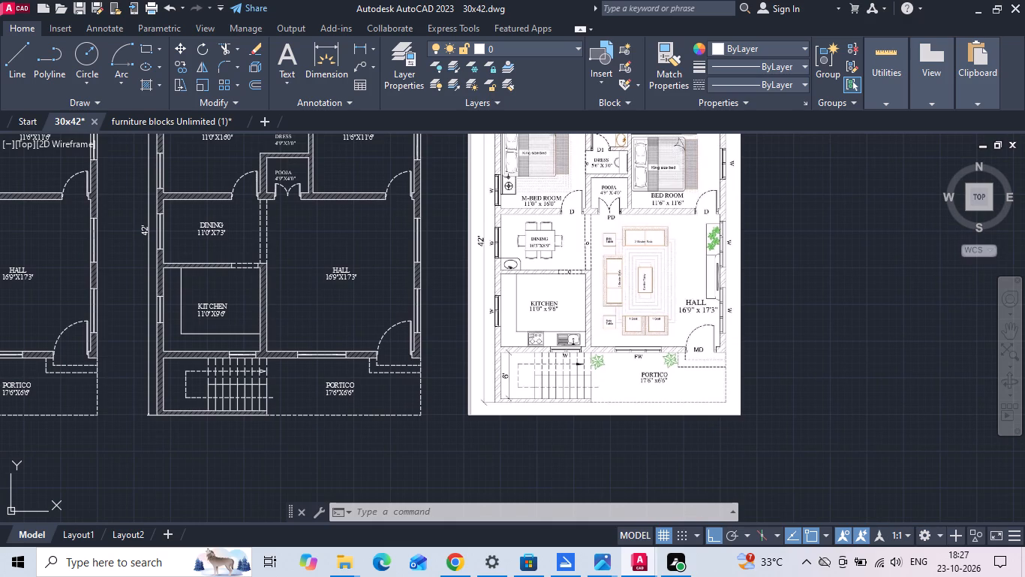
scroll(608, 246, "up", 2)
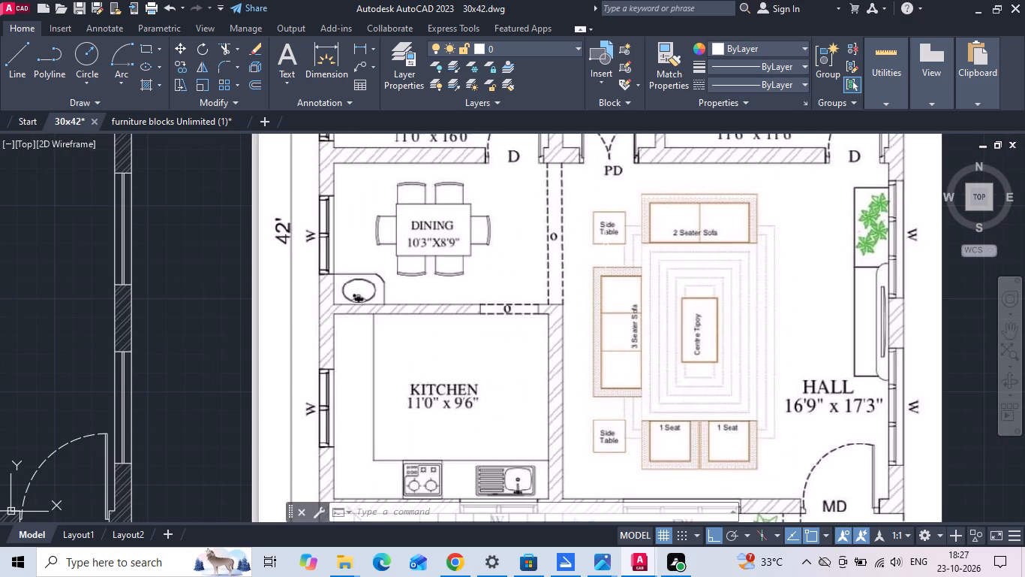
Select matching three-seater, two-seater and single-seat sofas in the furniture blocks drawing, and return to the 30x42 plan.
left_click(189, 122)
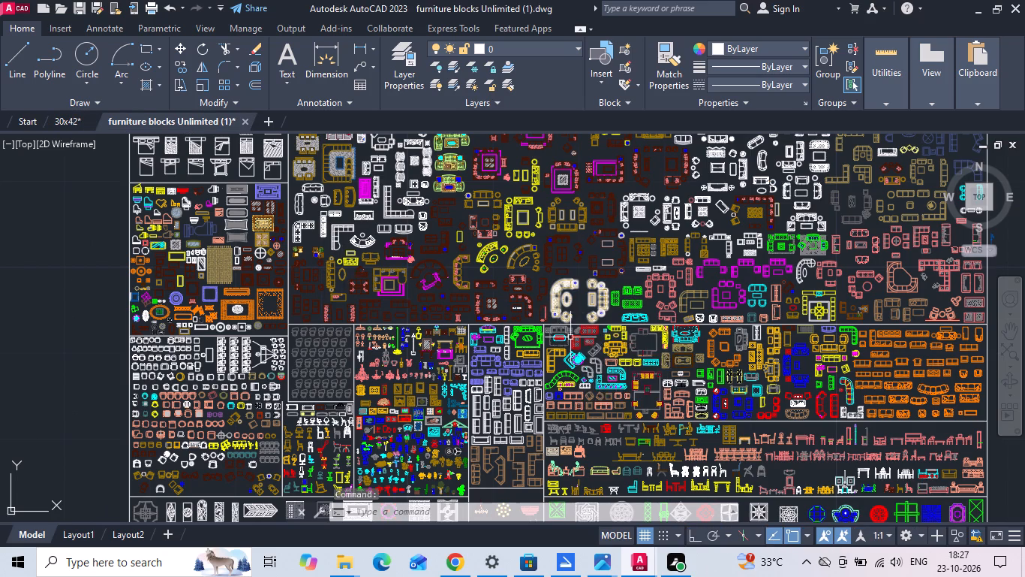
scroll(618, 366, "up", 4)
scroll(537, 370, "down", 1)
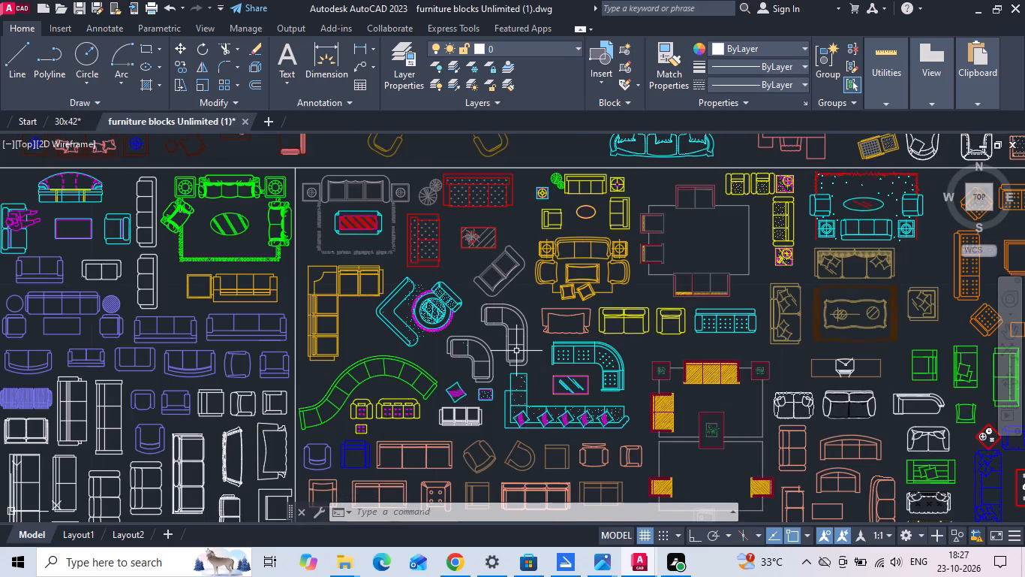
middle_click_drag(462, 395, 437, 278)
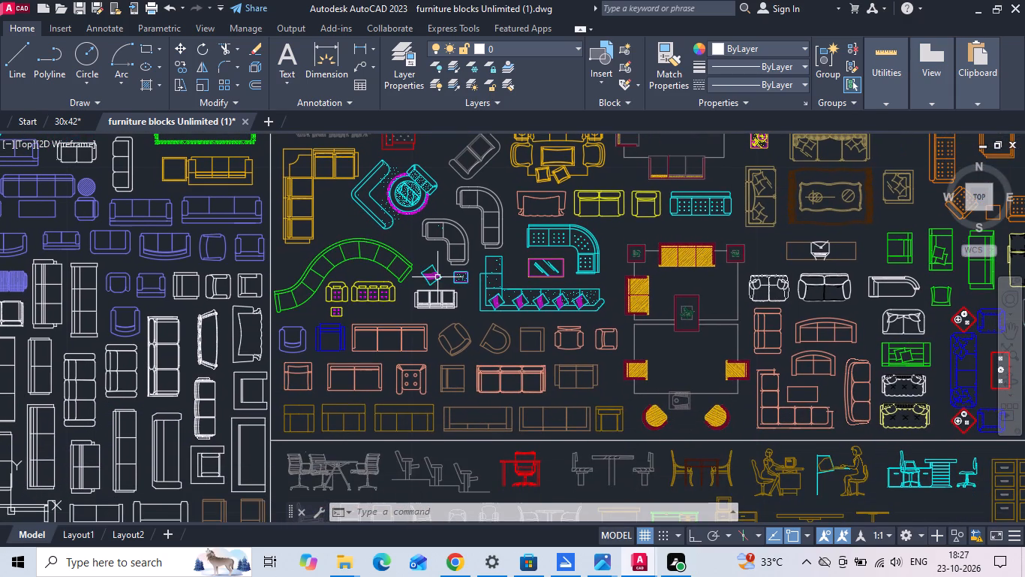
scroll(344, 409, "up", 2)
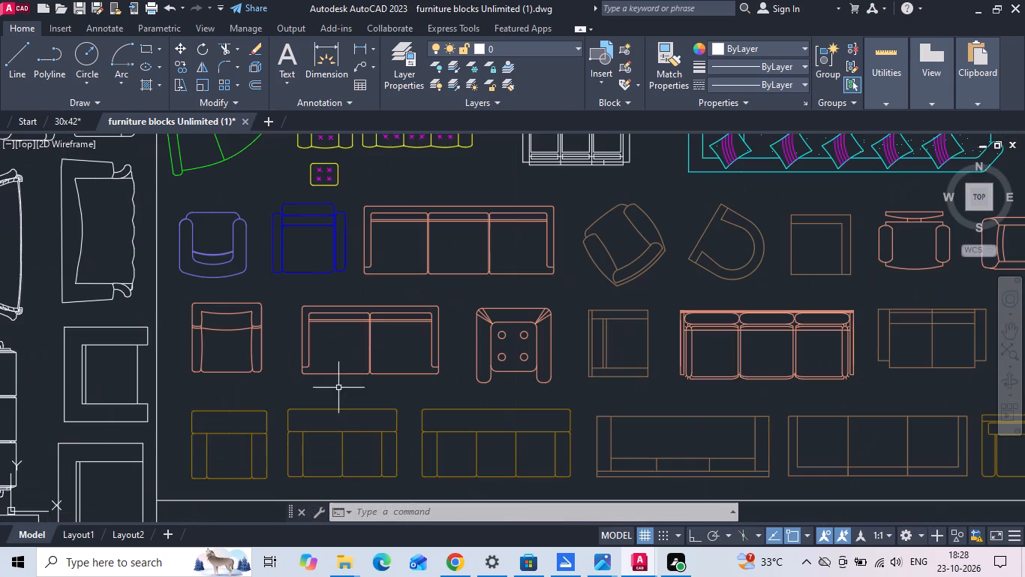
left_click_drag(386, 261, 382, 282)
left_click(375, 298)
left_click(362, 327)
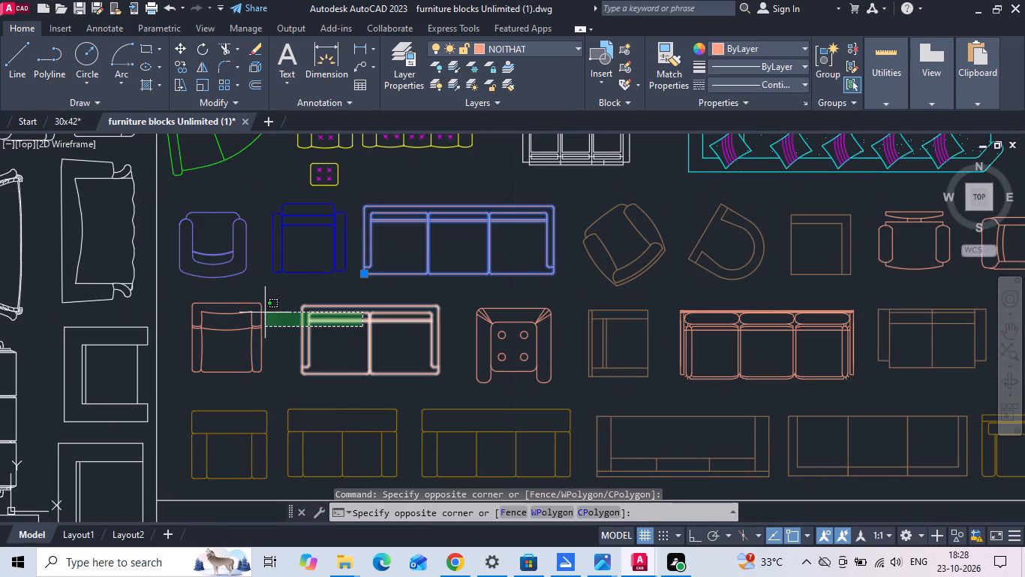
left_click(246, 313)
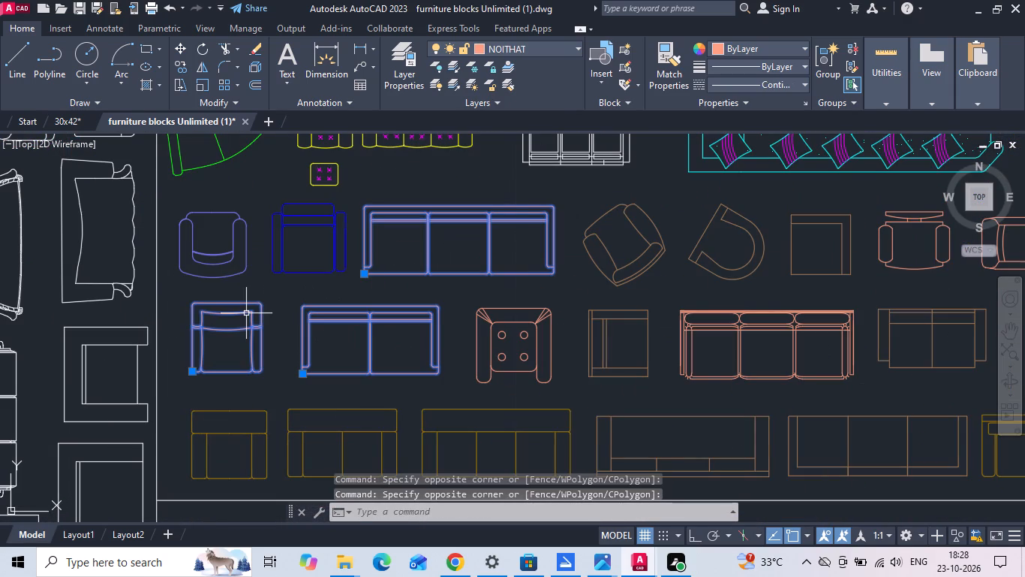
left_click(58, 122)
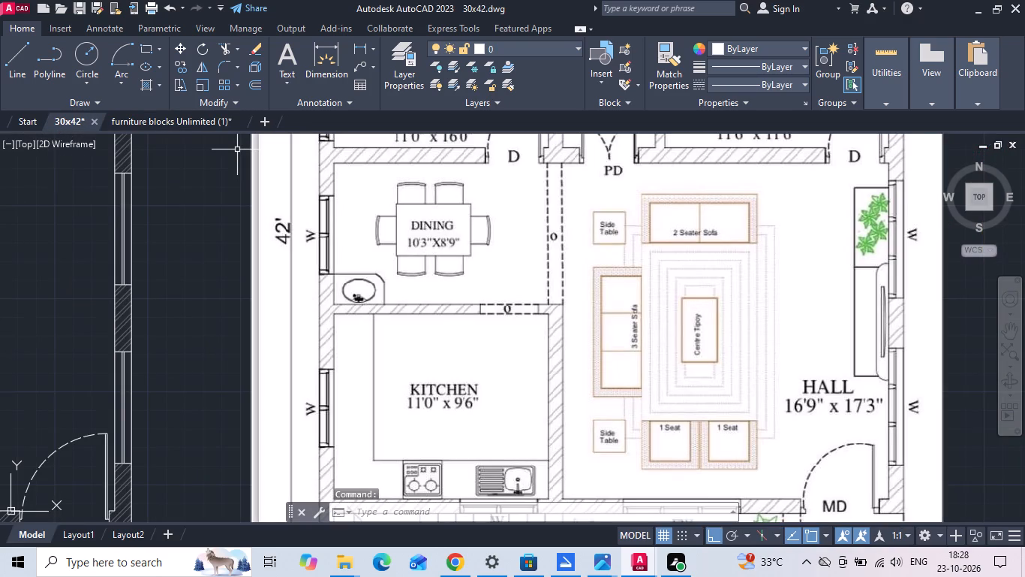
Copy the matching three-seater, two-seater and single-seat sofas from the furniture blocks drawing to the clipboard.
left_click(200, 123)
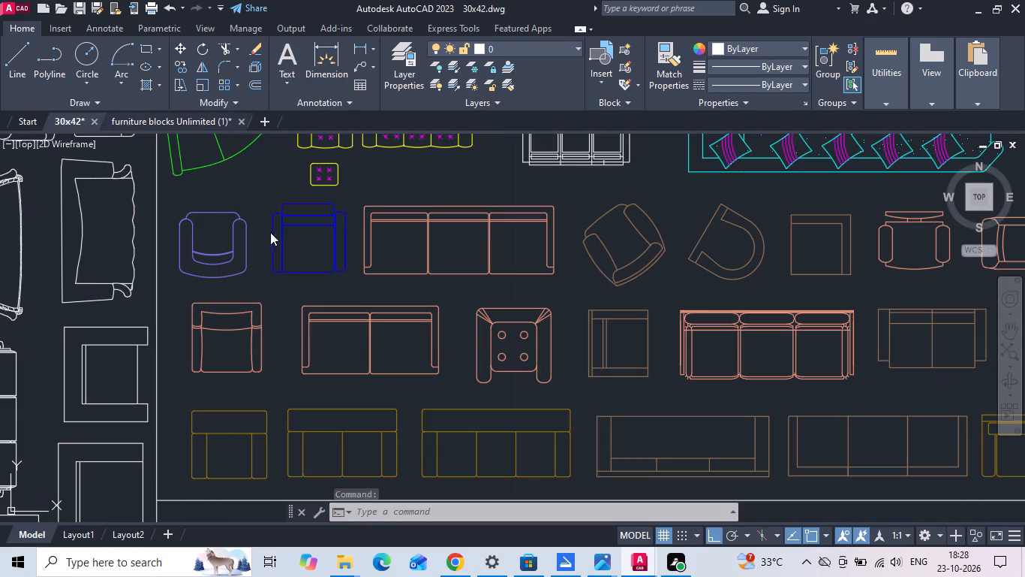
left_click(435, 239)
left_click(353, 315)
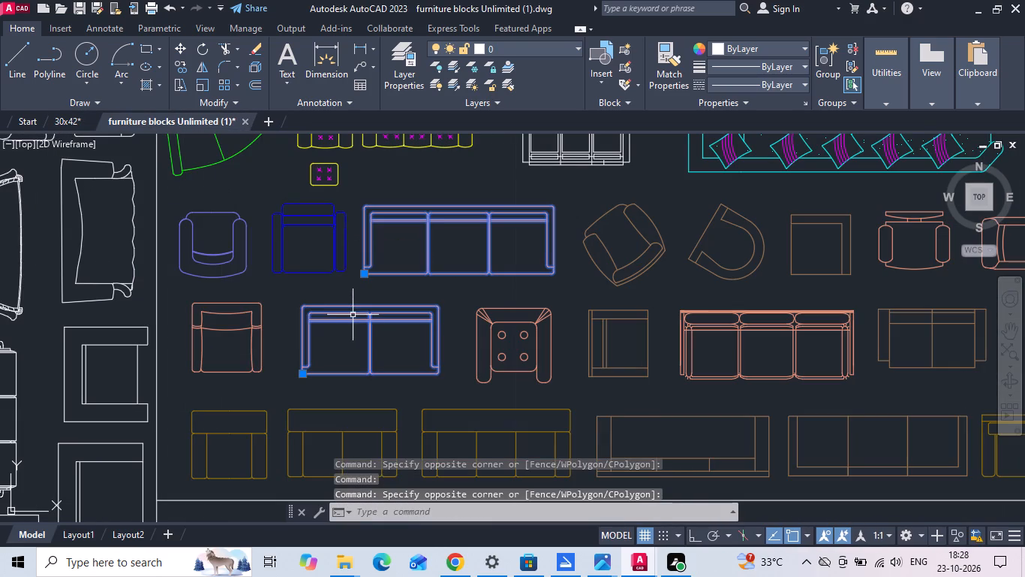
left_click_drag(283, 322, 247, 327)
left_click(209, 331)
scroll(305, 373, "down", 1)
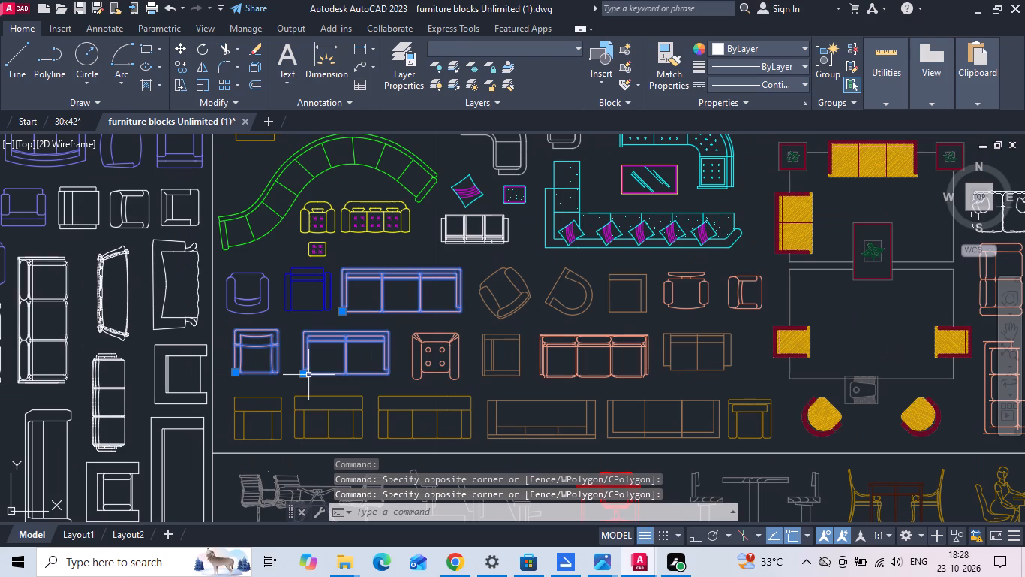
middle_click_drag(250, 349, 327, 319)
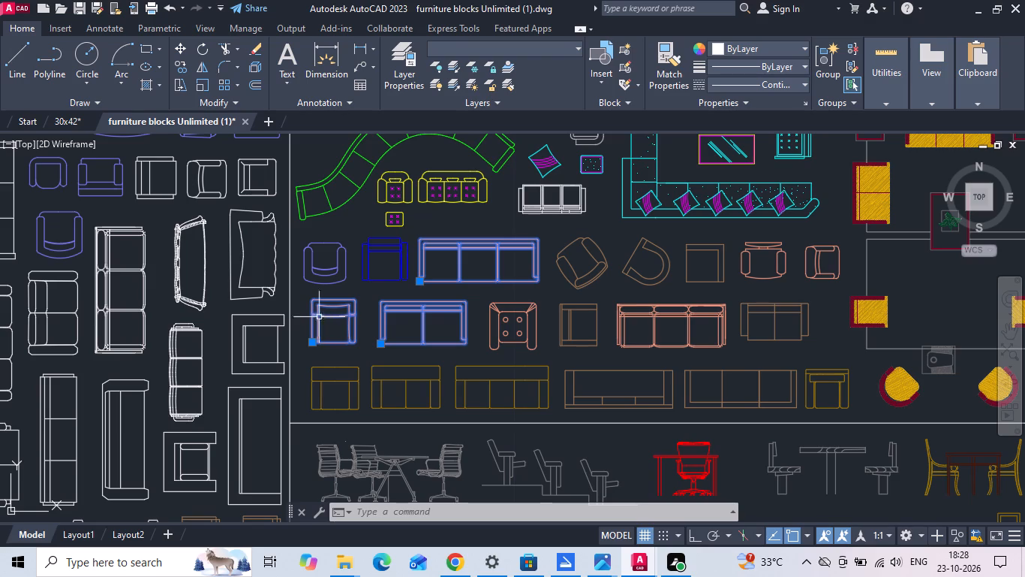
middle_click_drag(258, 316, 371, 313)
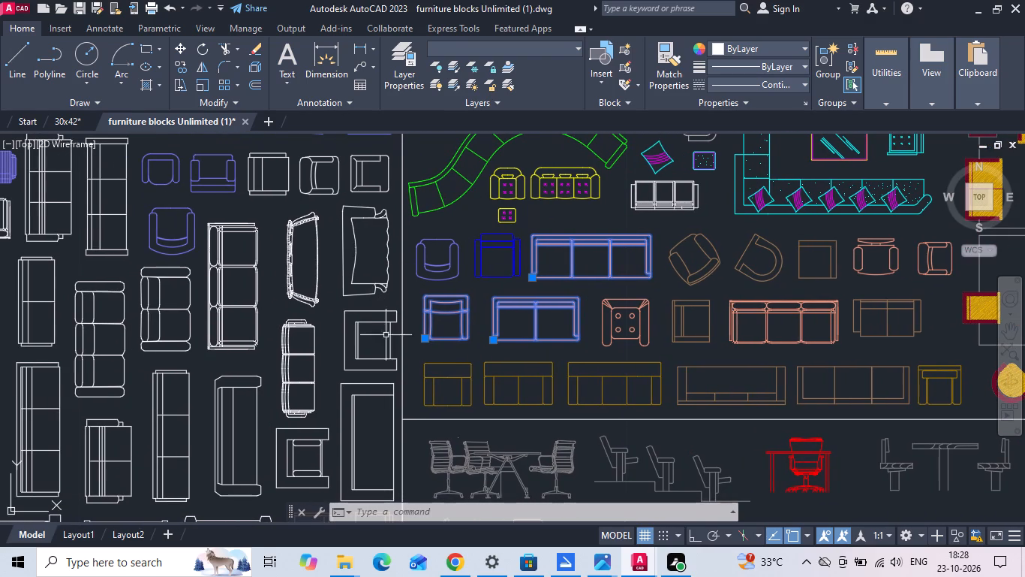
scroll(428, 373, "down", 1)
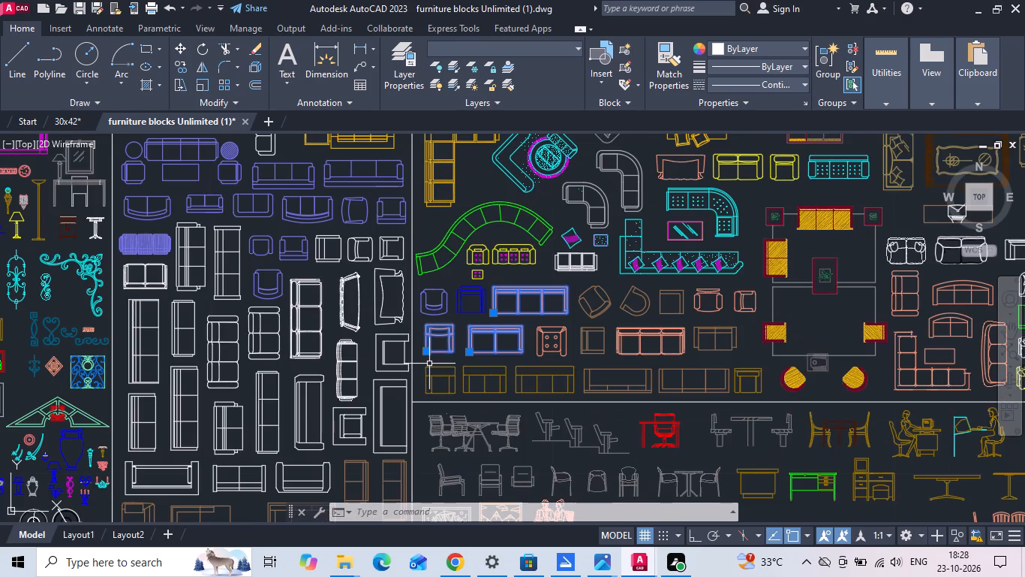
scroll(413, 408, "down", 1)
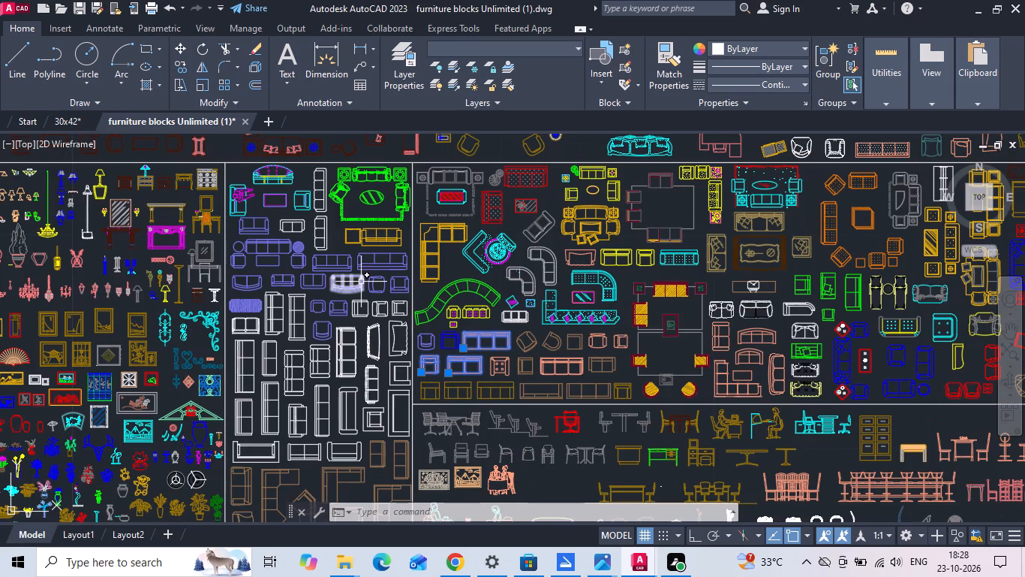
middle_click_drag(324, 270, 590, 394)
scroll(579, 388, "down", 1)
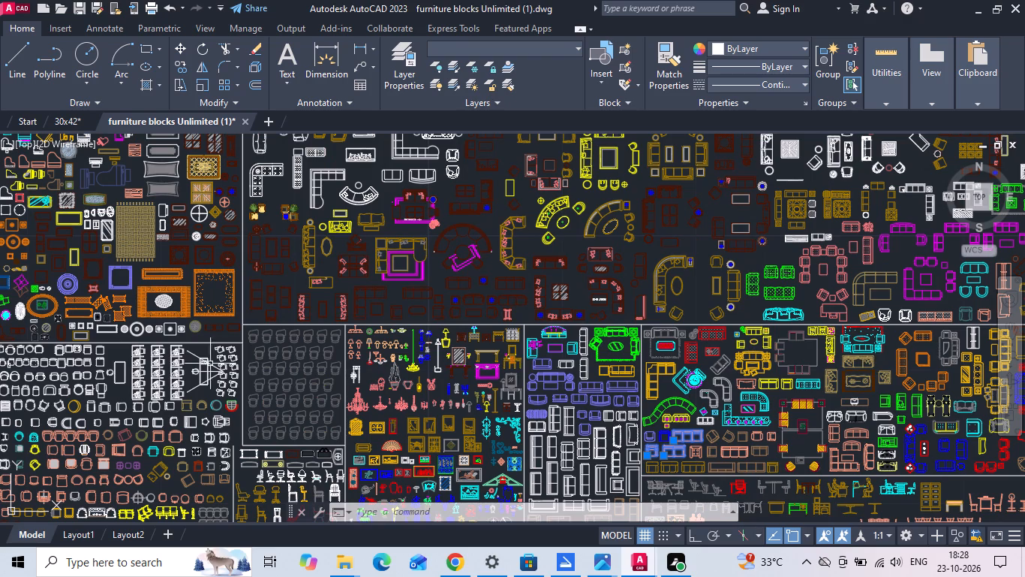
key("ctrl+c")
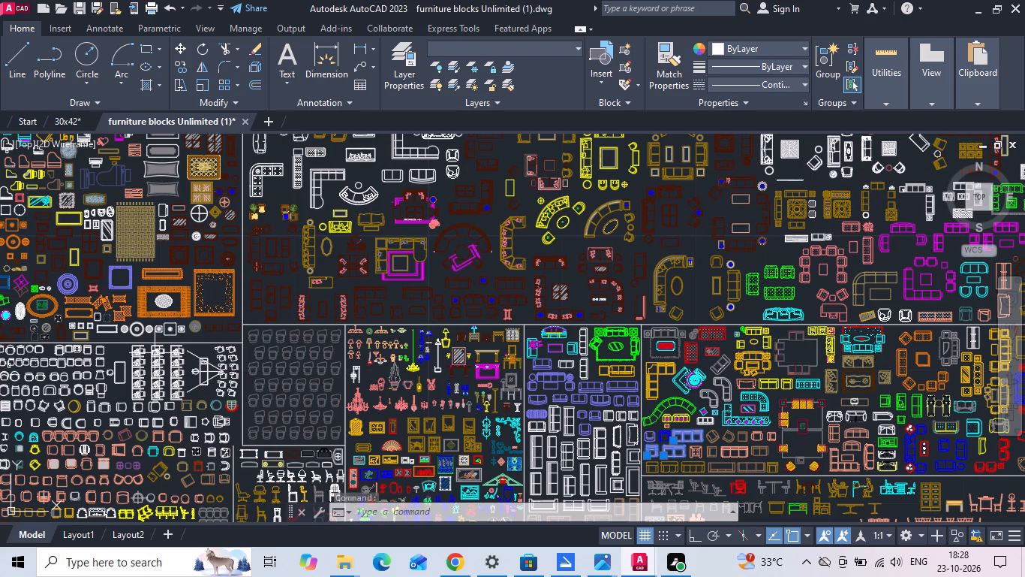
Paste the three copied sofas into the 30x42 drawing, in the empty space beside the reference image.
left_click(71, 122)
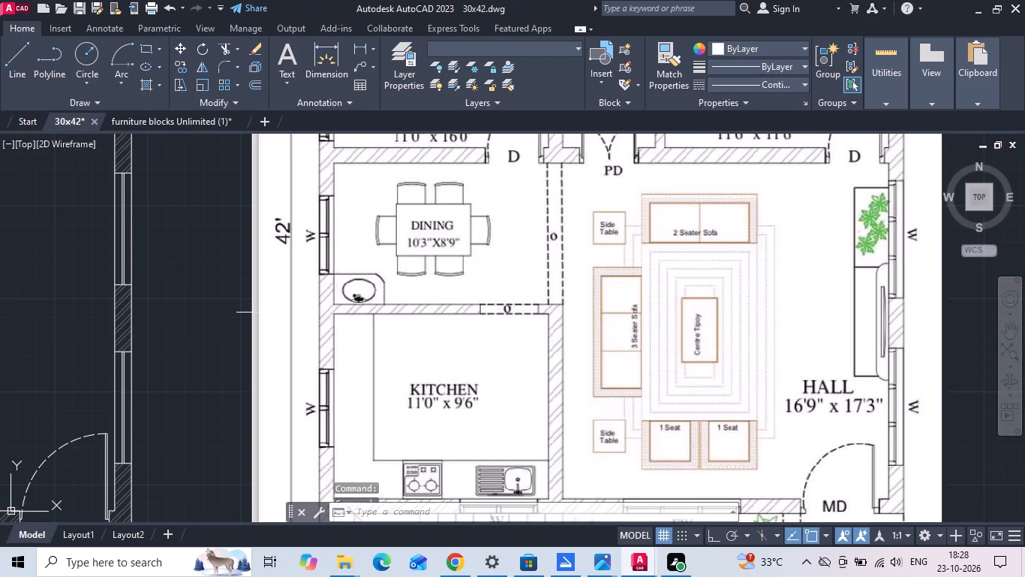
key("ctrl+v")
scroll(379, 318, "down", 2)
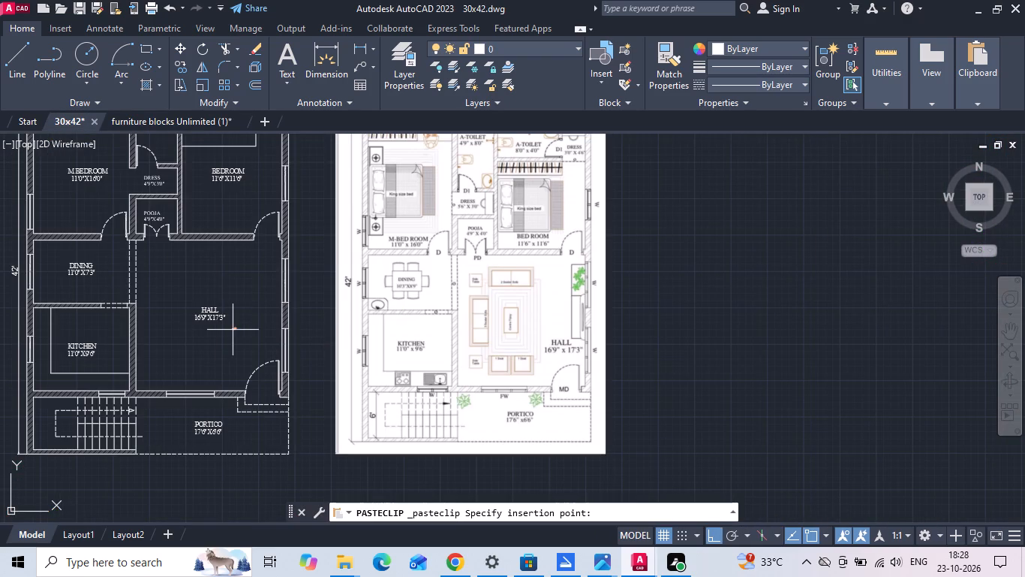
left_click(681, 307)
Scale the three pasted sofas together by a factor of 39.3701.
left_click_drag(660, 287, 697, 325)
left_click(729, 353)
right_click(730, 352)
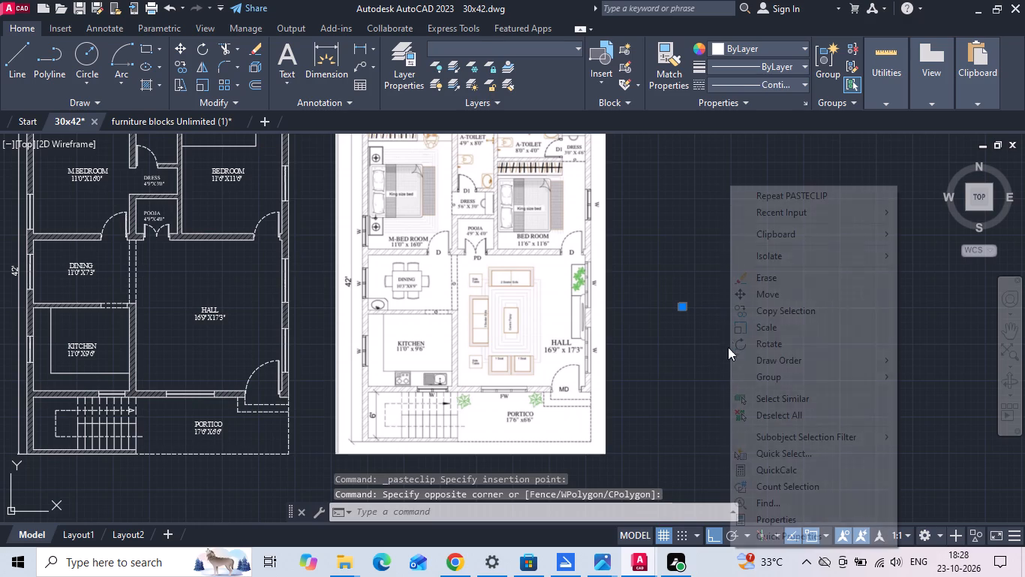
left_click(756, 327)
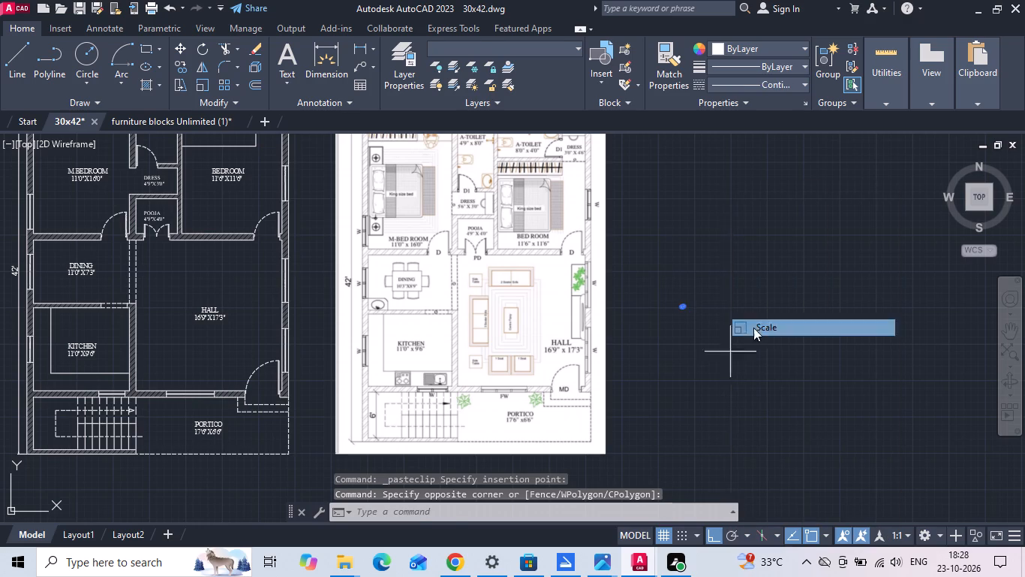
scroll(683, 330, "up", 3)
left_click_drag(675, 241, 675, 255)
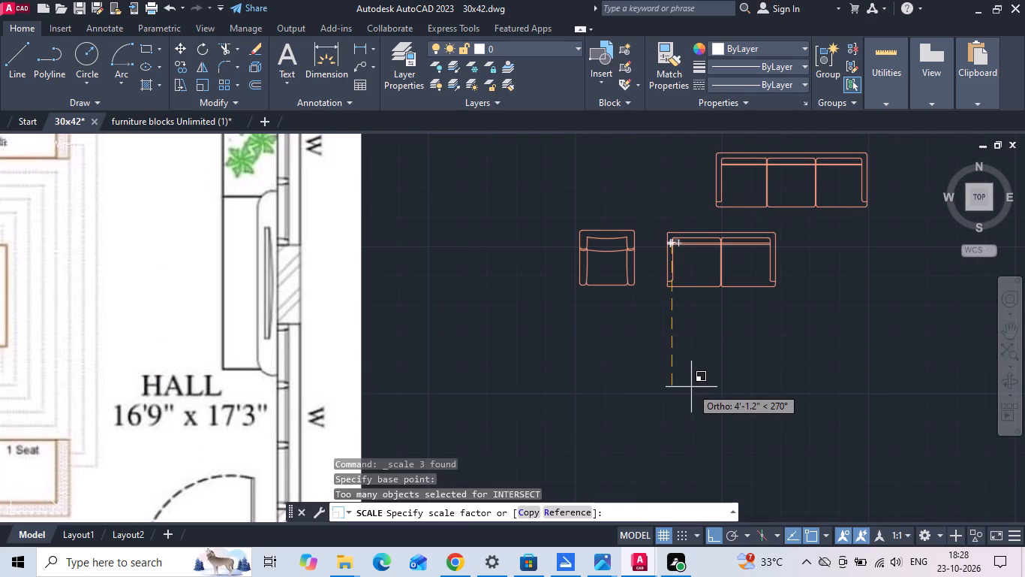
type("39.3701")
key("Return")
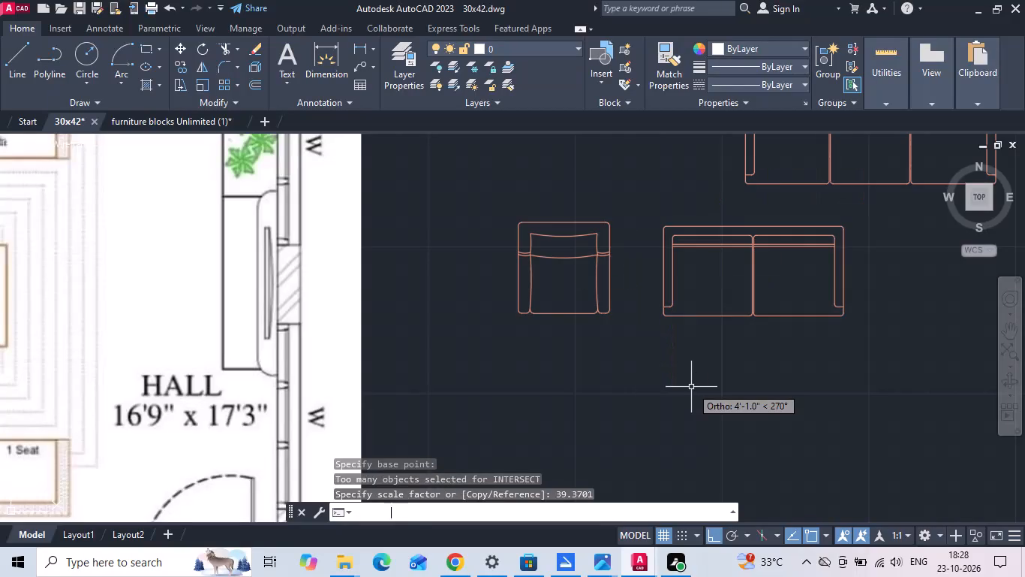
scroll(689, 386, "down", 2)
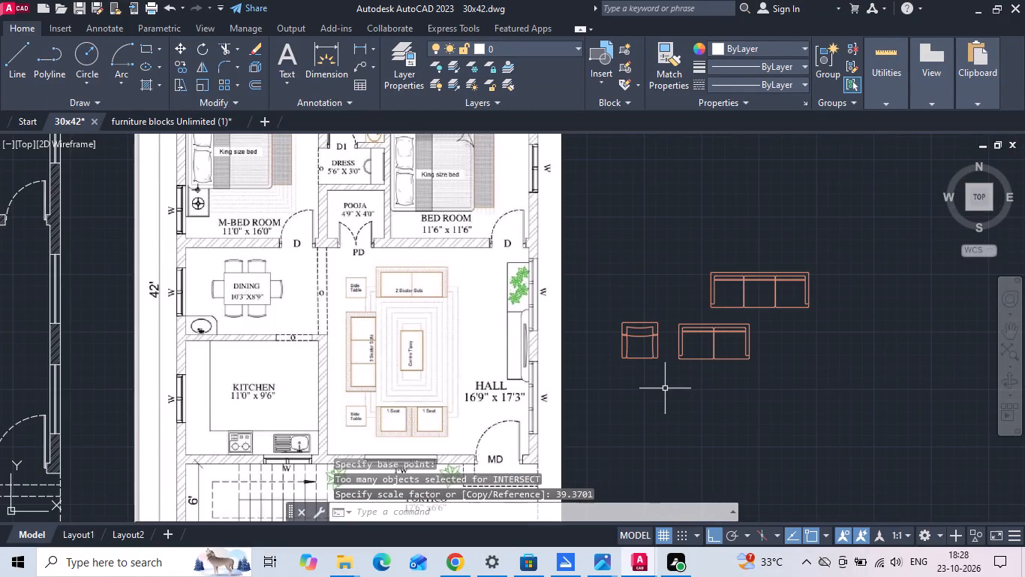
scroll(663, 379, "up", 2)
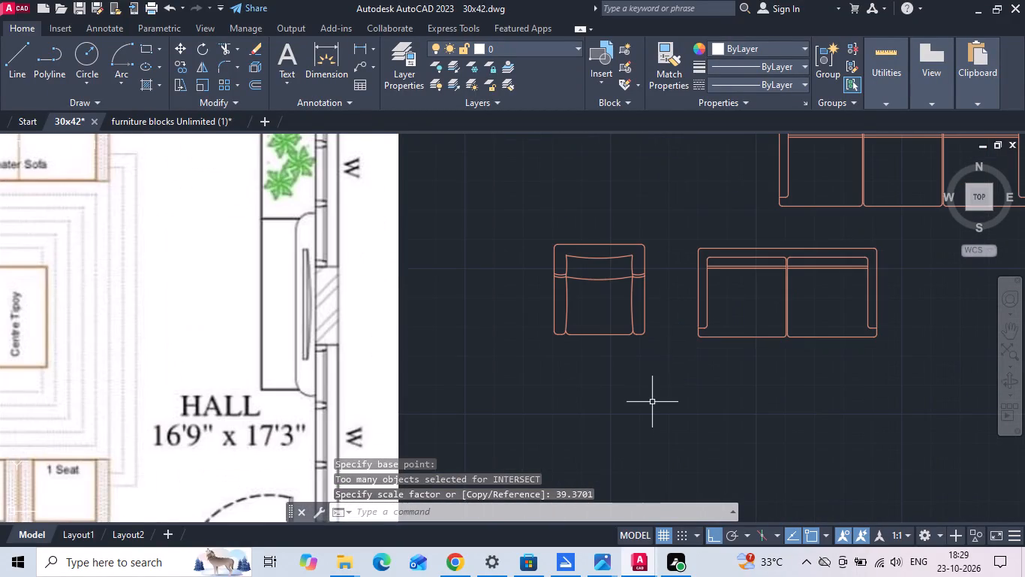
scroll(652, 405, "down", 1)
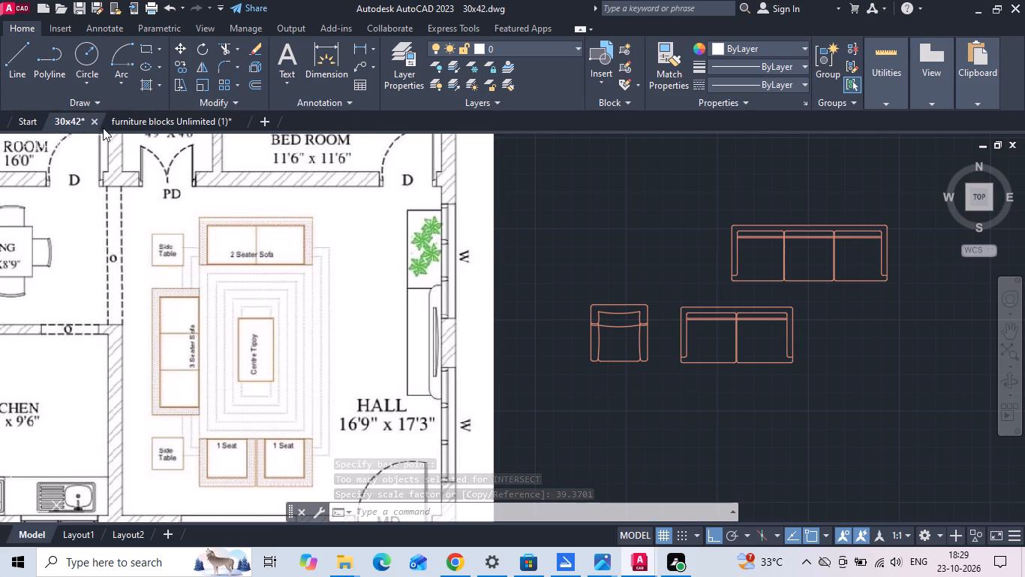
Search the furniture blocks drawing for another sofa set with side tables that suits the hall in the reference image.
left_click(122, 122)
scroll(416, 268, "up", 1)
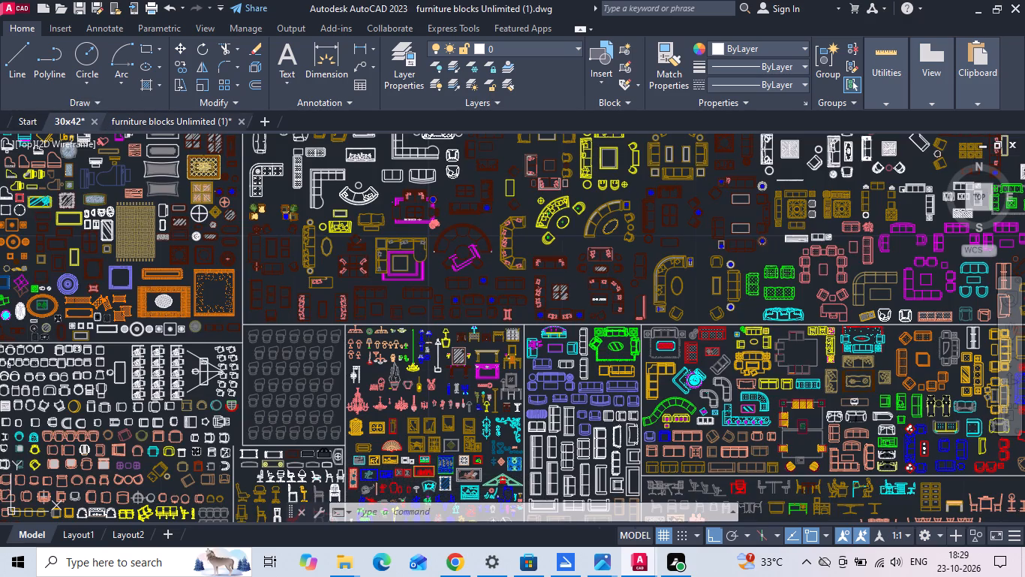
scroll(413, 434, "down", 1)
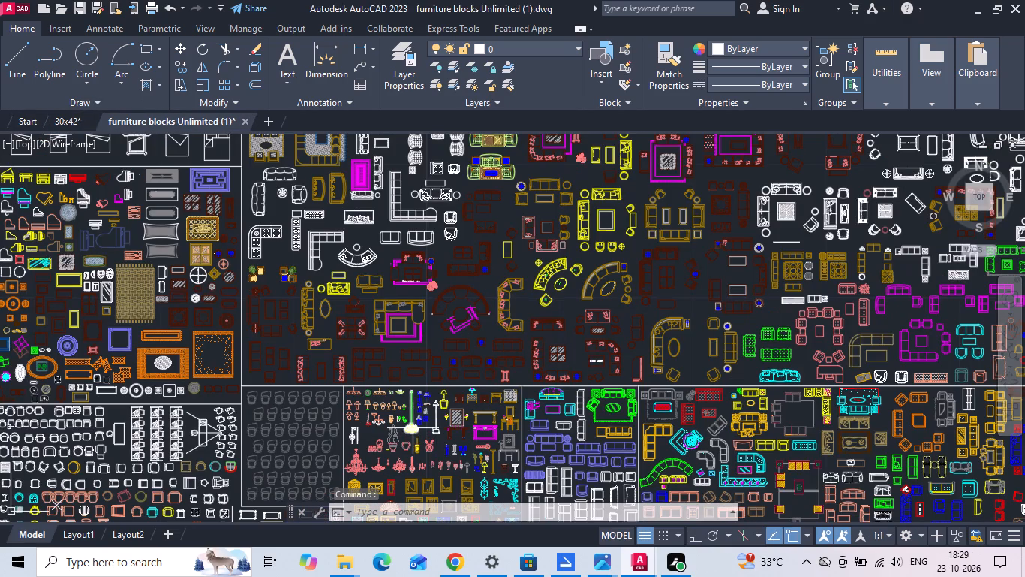
middle_click_drag(401, 397, 379, 204)
middle_click_drag(428, 286, 462, 341)
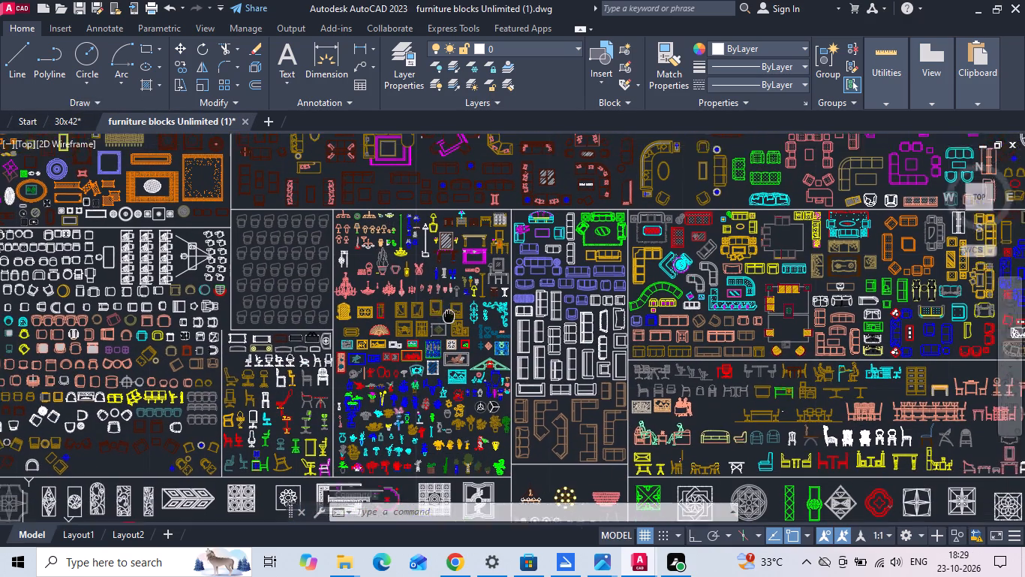
middle_click_drag(462, 341, 480, 448)
scroll(449, 400, "down", 1)
middle_click_drag(430, 364, 425, 398)
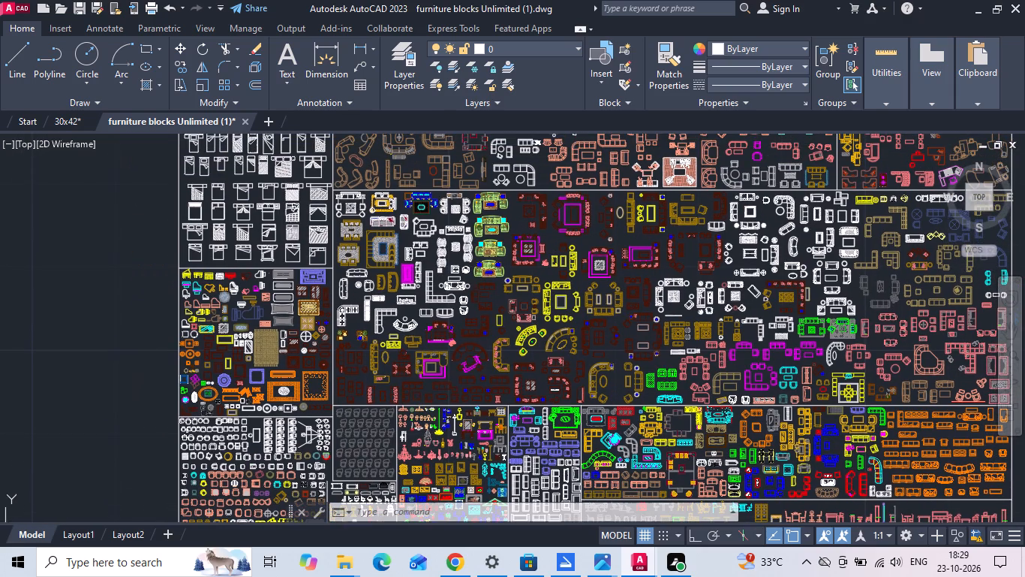
scroll(597, 168, "up", 4)
middle_click_drag(597, 170, 500, 404)
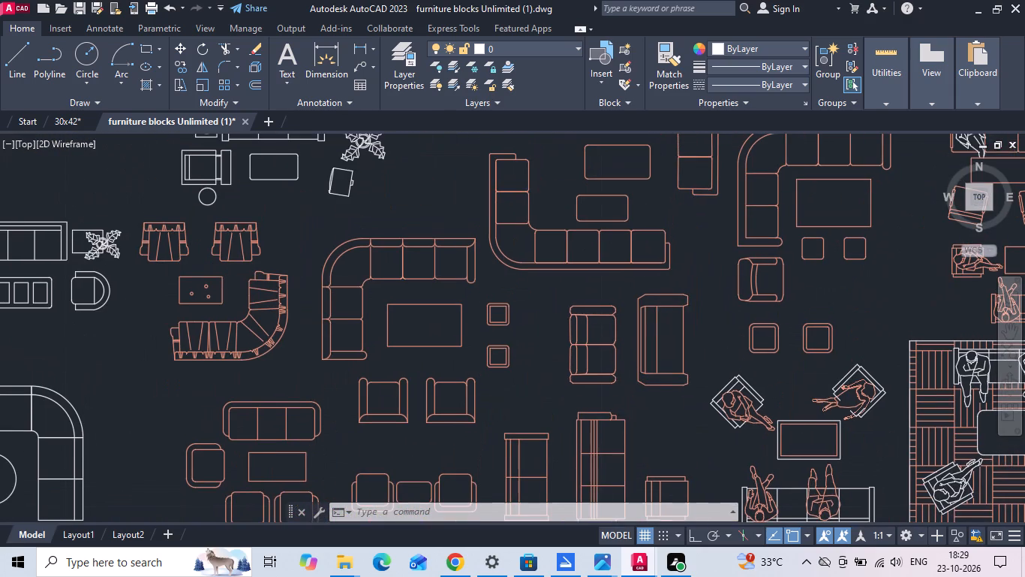
scroll(500, 404, "down", 1)
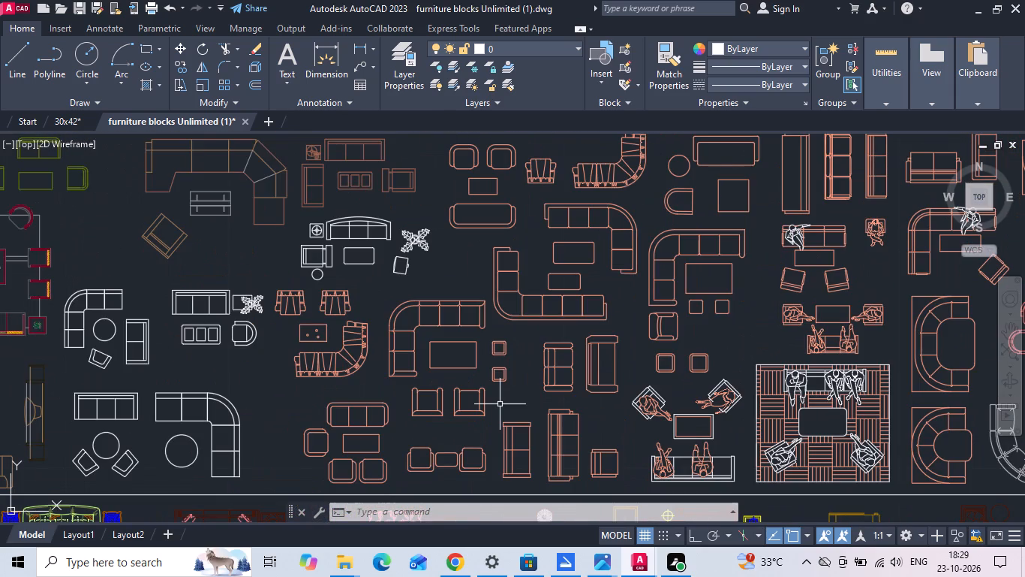
scroll(500, 404, "down", 1)
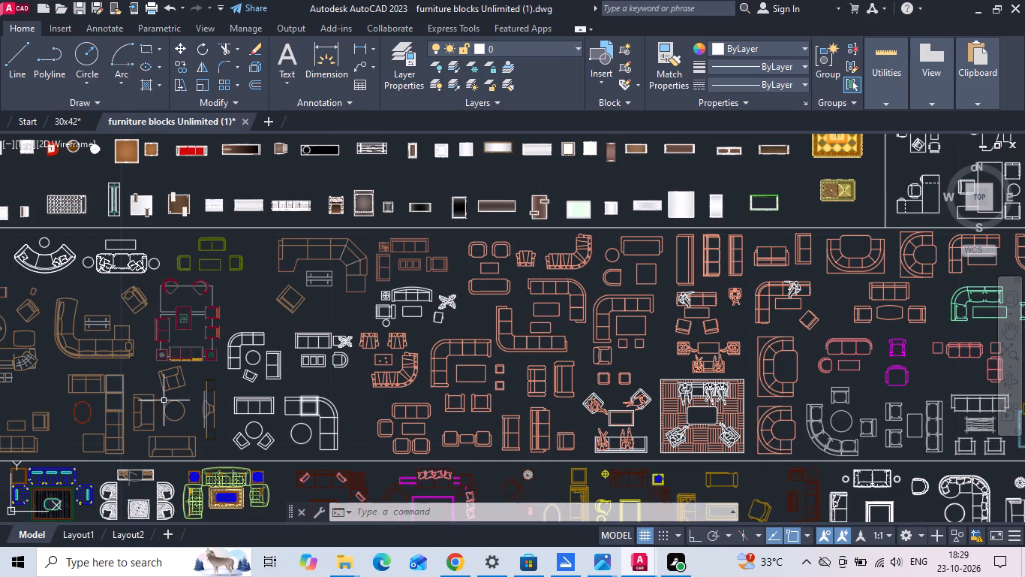
middle_click_drag(162, 400, 513, 351)
scroll(258, 331, "down", 1)
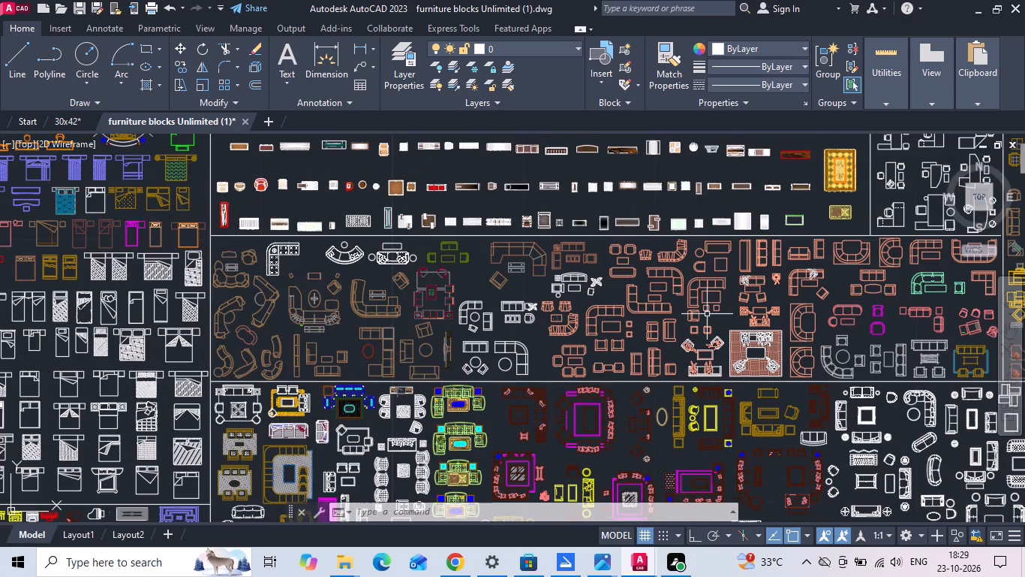
middle_click_drag(708, 314, 399, 311)
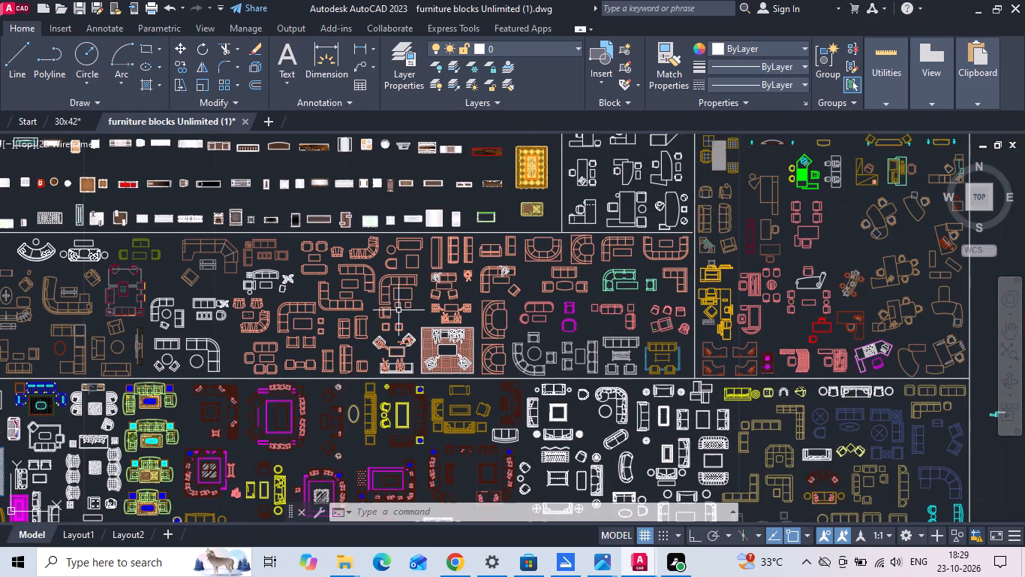
scroll(286, 370, "up", 2)
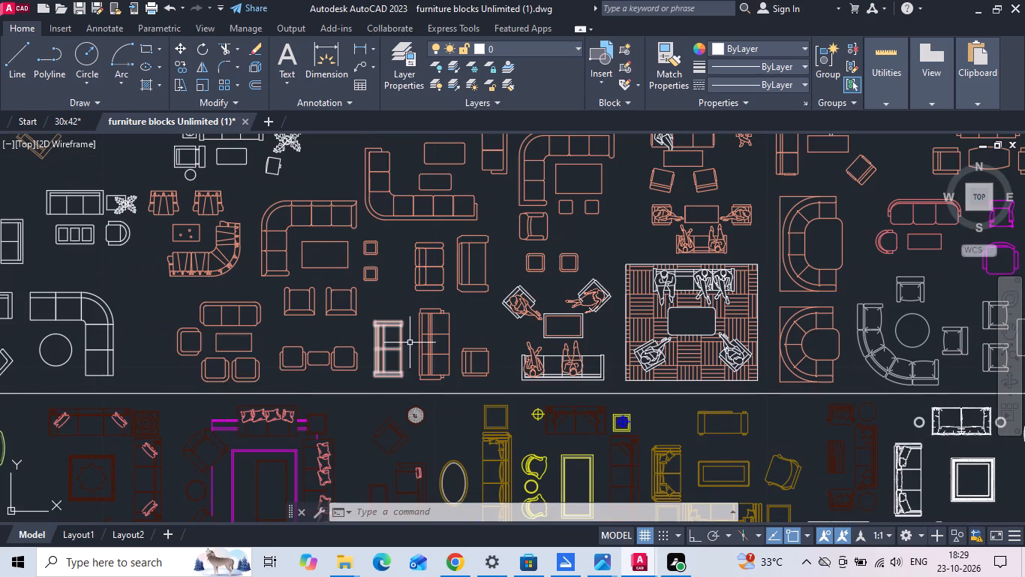
scroll(455, 418, "down", 1)
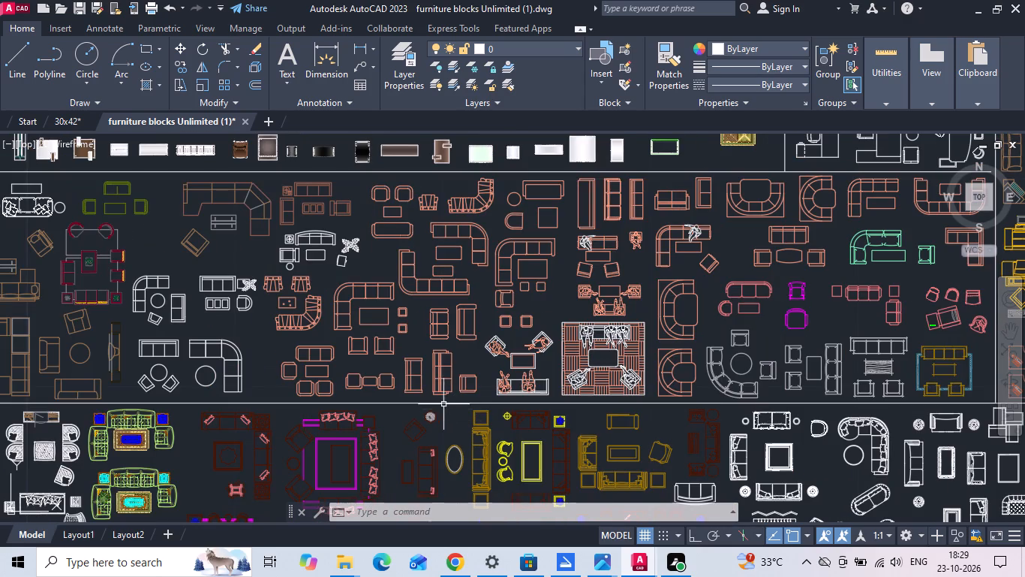
scroll(440, 401, "down", 2)
scroll(351, 332, "down", 1)
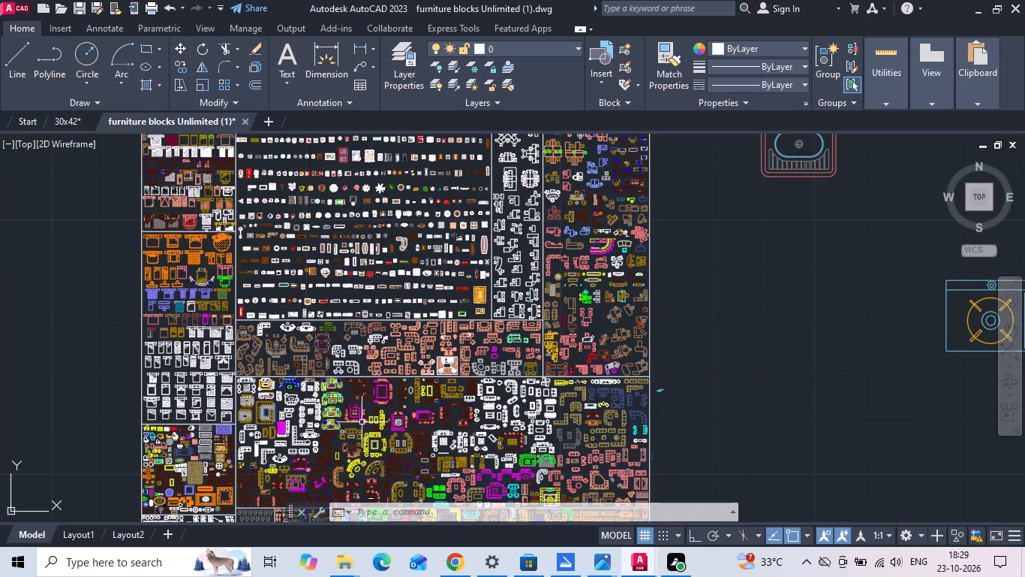
middle_click_drag(398, 424, 398, 275)
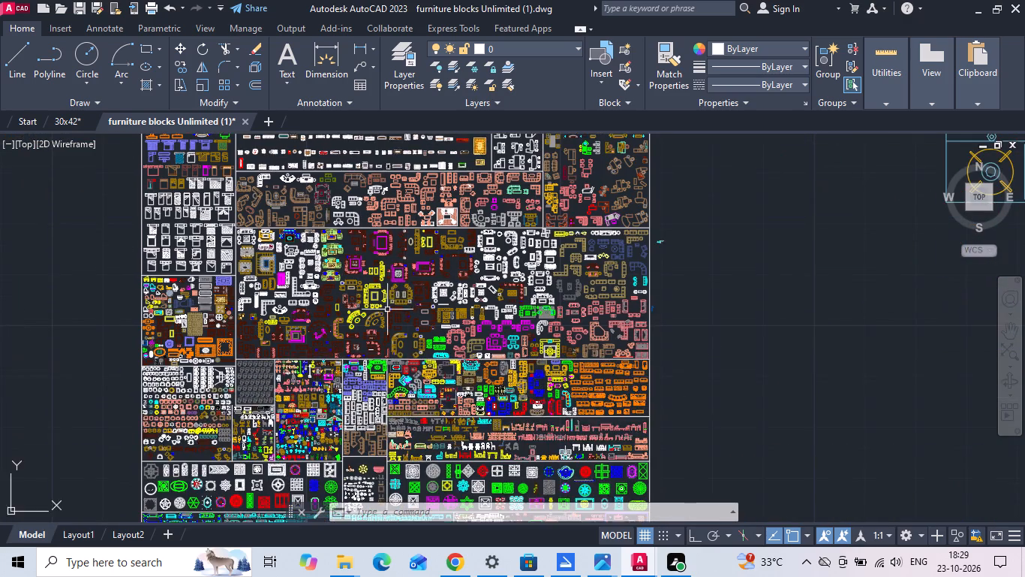
scroll(374, 330, "up", 3)
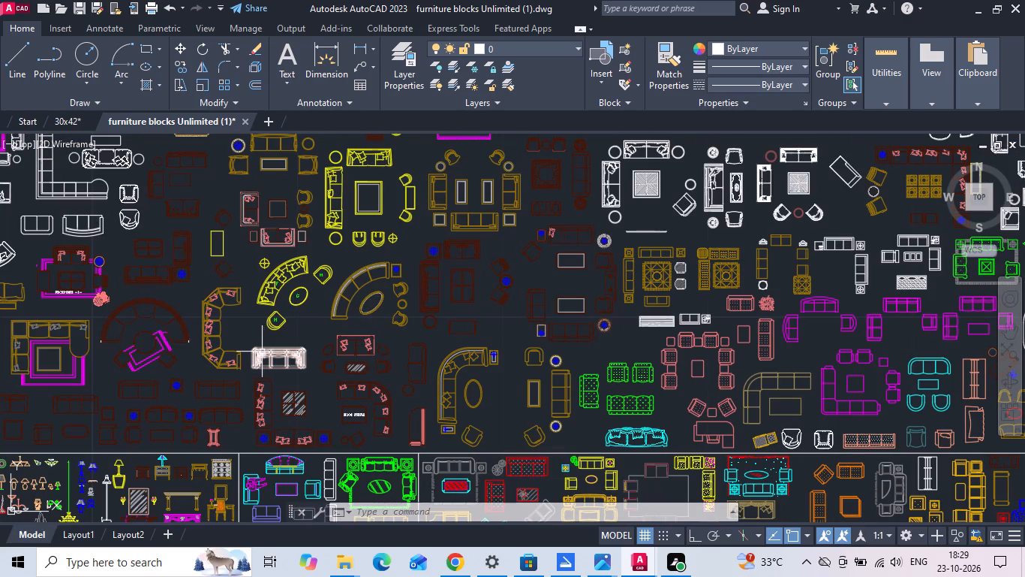
middle_click_drag(338, 358, 336, 358)
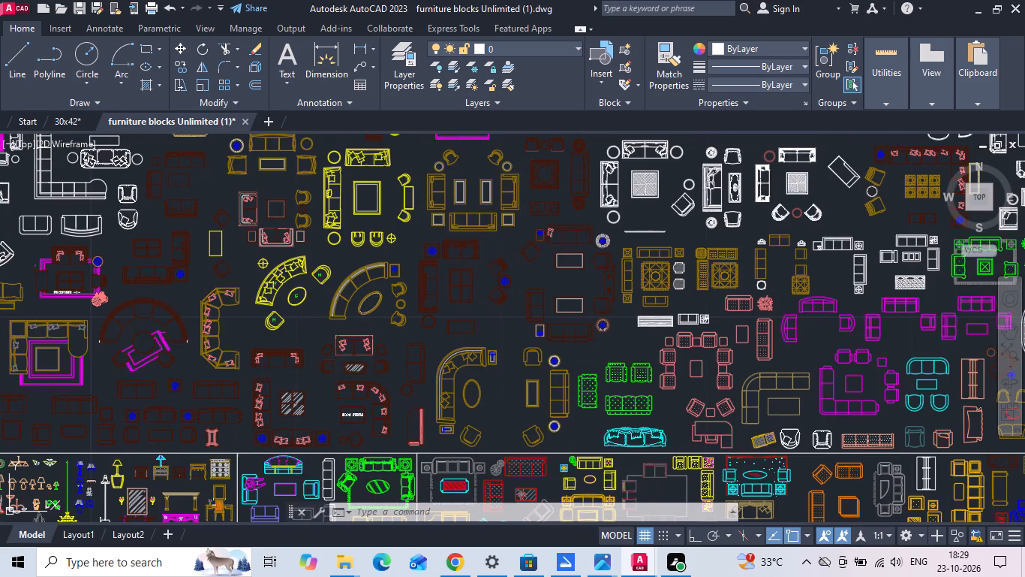
middle_click_drag(336, 358, 616, 292)
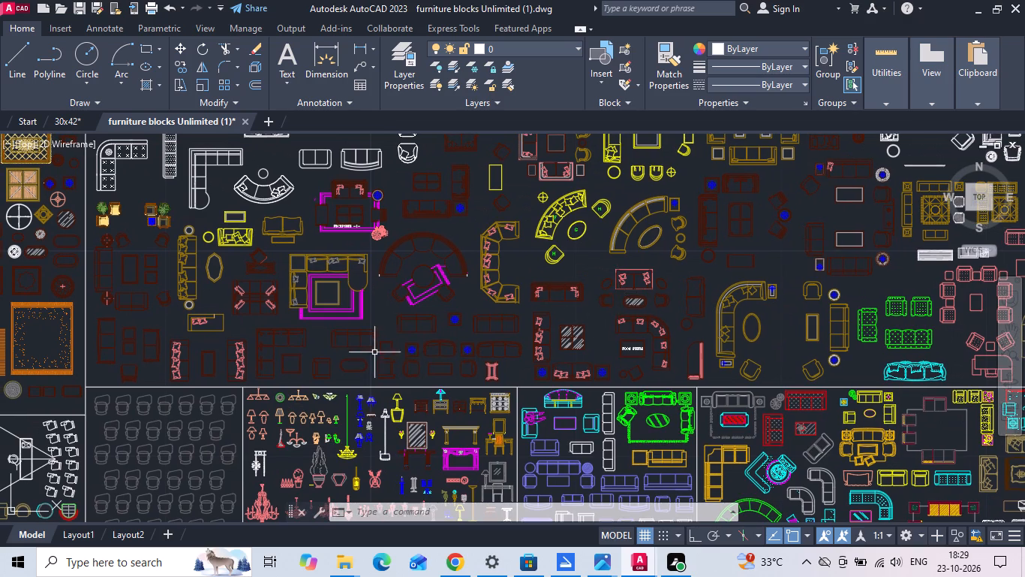
scroll(372, 348, "up", 2)
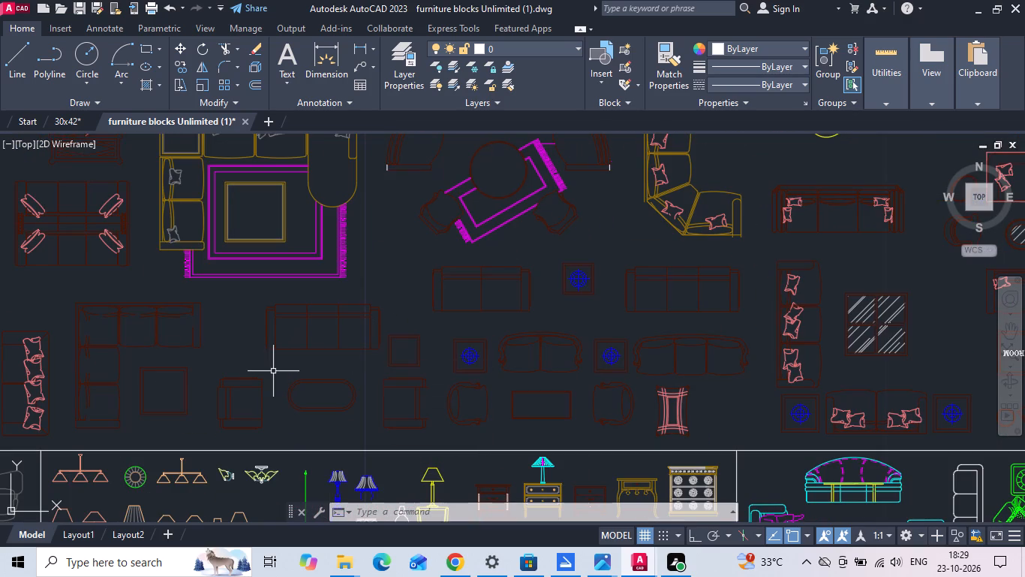
scroll(248, 376, "down", 2)
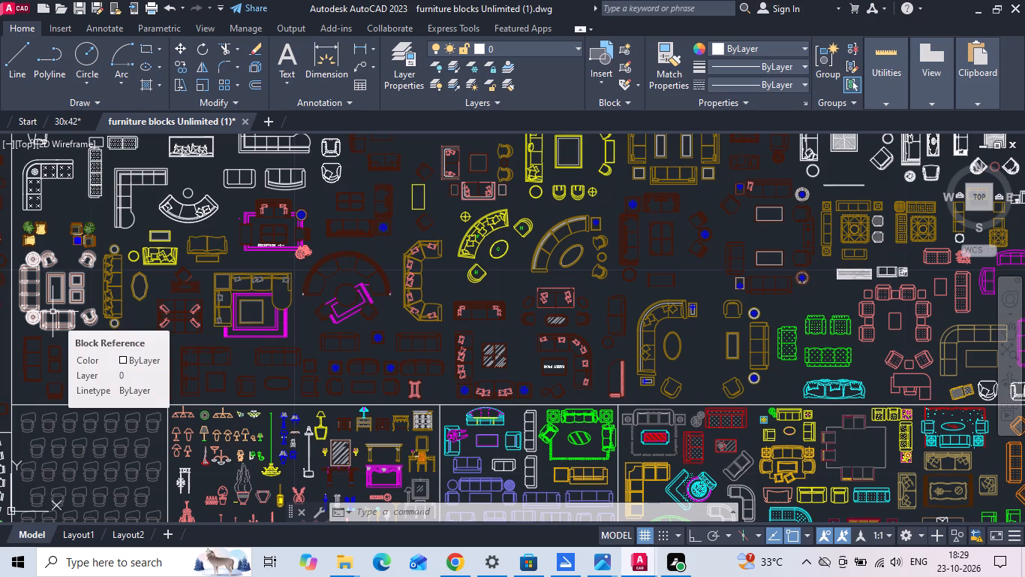
middle_click_drag(843, 333, 379, 351)
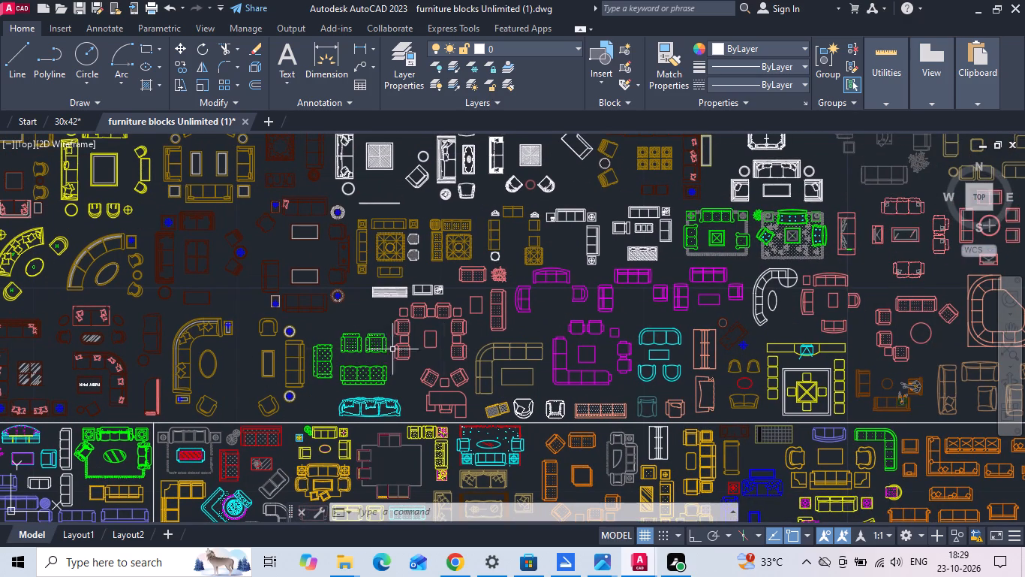
middle_click_drag(284, 349, 225, 337)
middle_click_drag(708, 331, 380, 312)
scroll(639, 346, "up", 2)
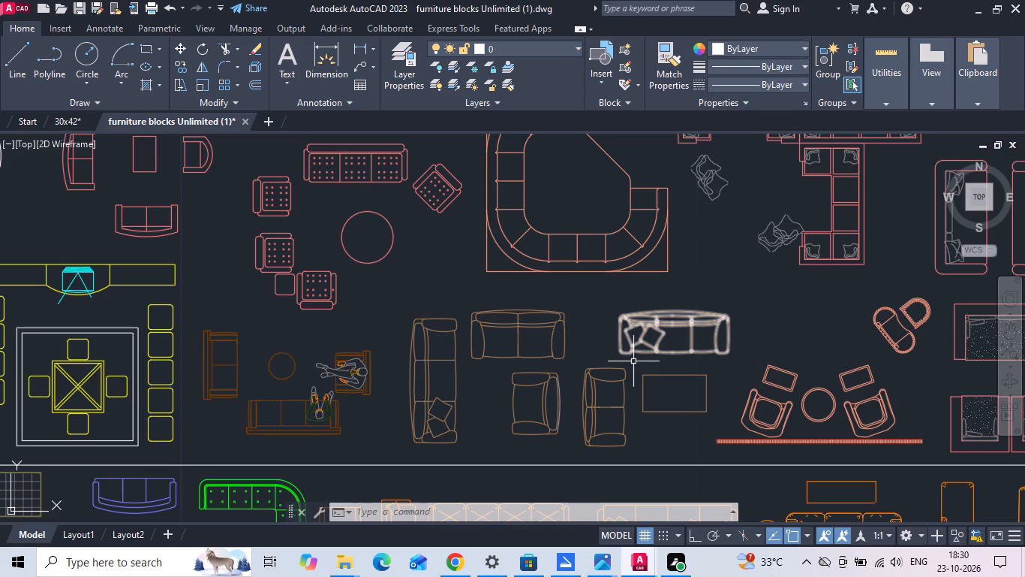
scroll(634, 415, "down", 1)
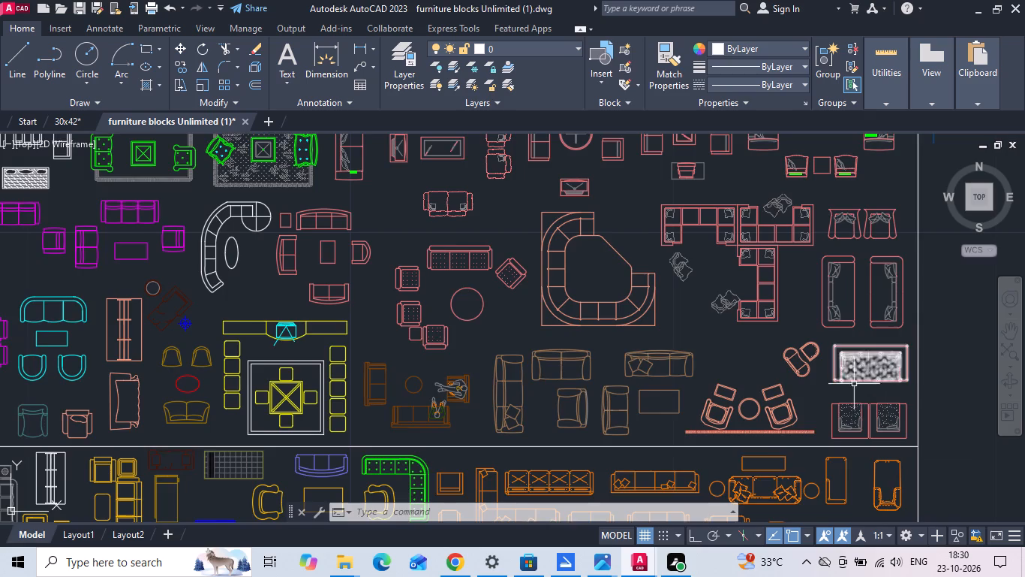
middle_click_drag(822, 394, 714, 494)
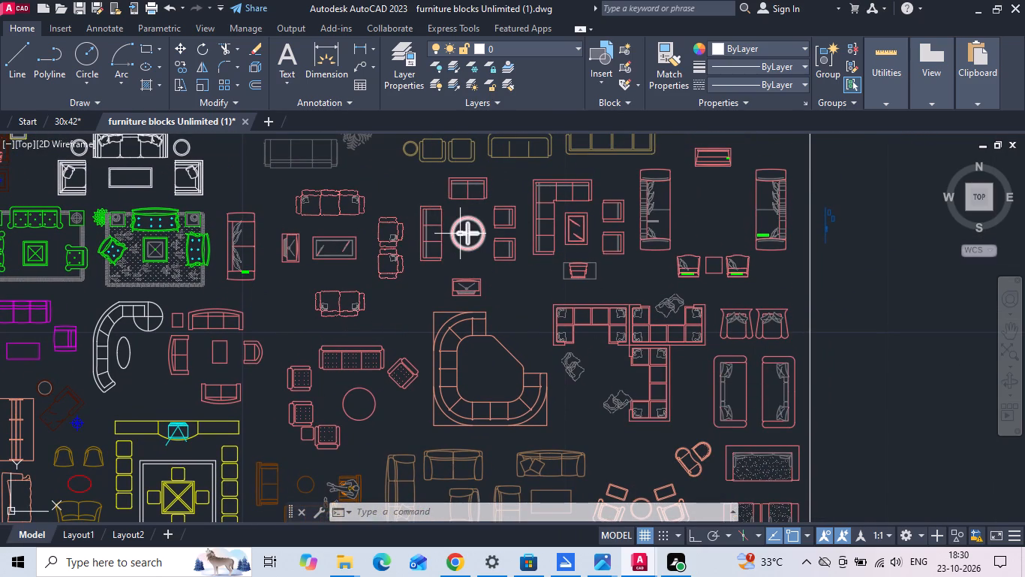
scroll(454, 235, "up", 1)
middle_click_drag(461, 249, 479, 274)
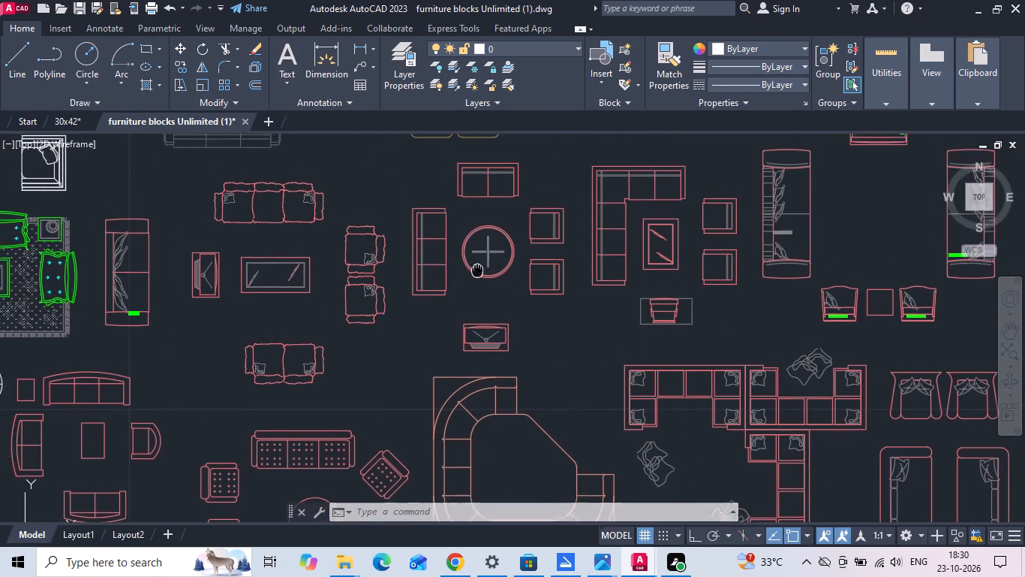
middle_click_drag(479, 274, 491, 335)
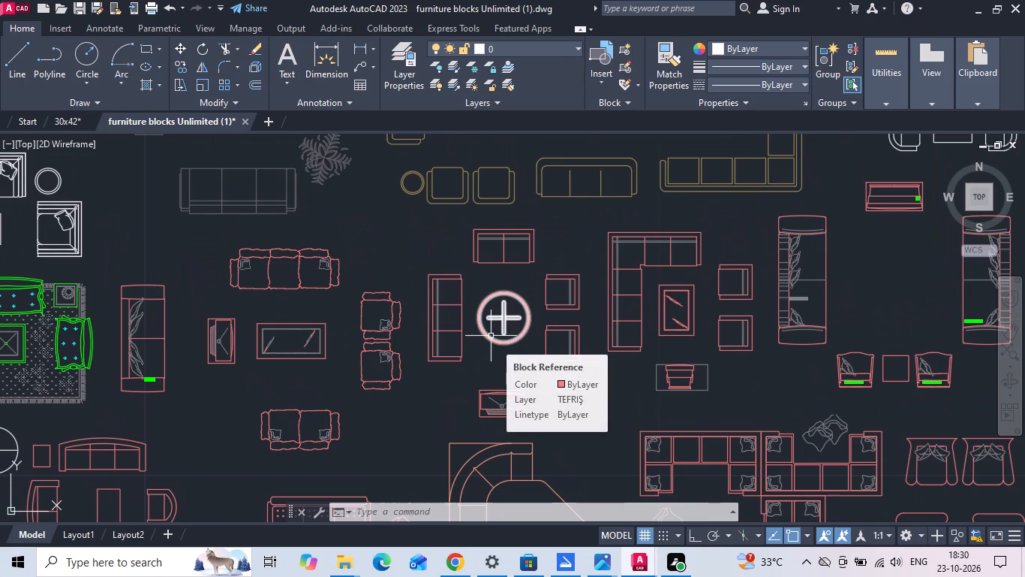
middle_click_drag(513, 298, 497, 420)
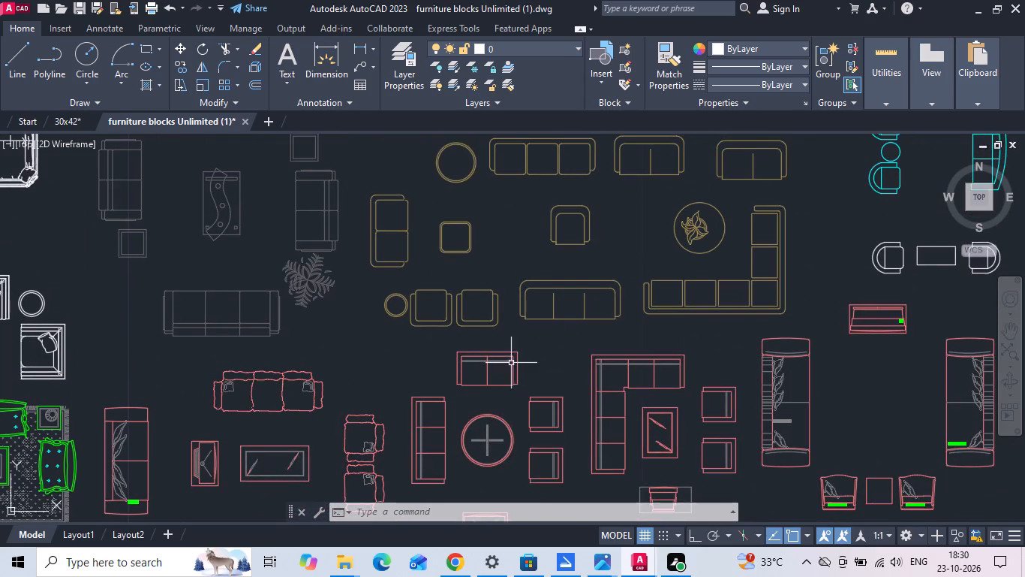
middle_click_drag(522, 349, 519, 408)
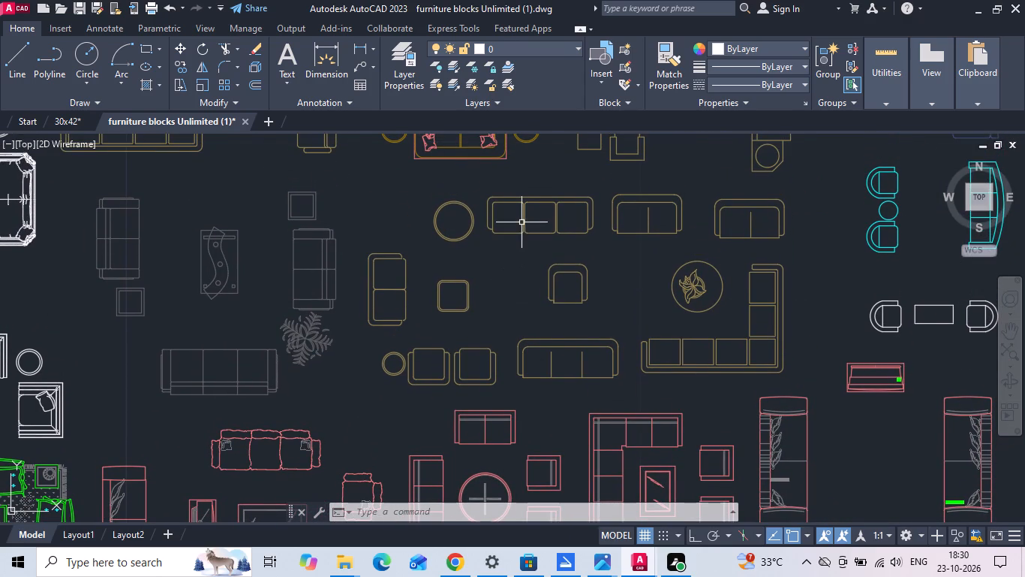
Copy the tan three-seater, two-seater, two single seats, small round table and square table from the furniture blocks drawing to the clipboard.
left_click_drag(522, 222, 504, 234)
key("Escape")
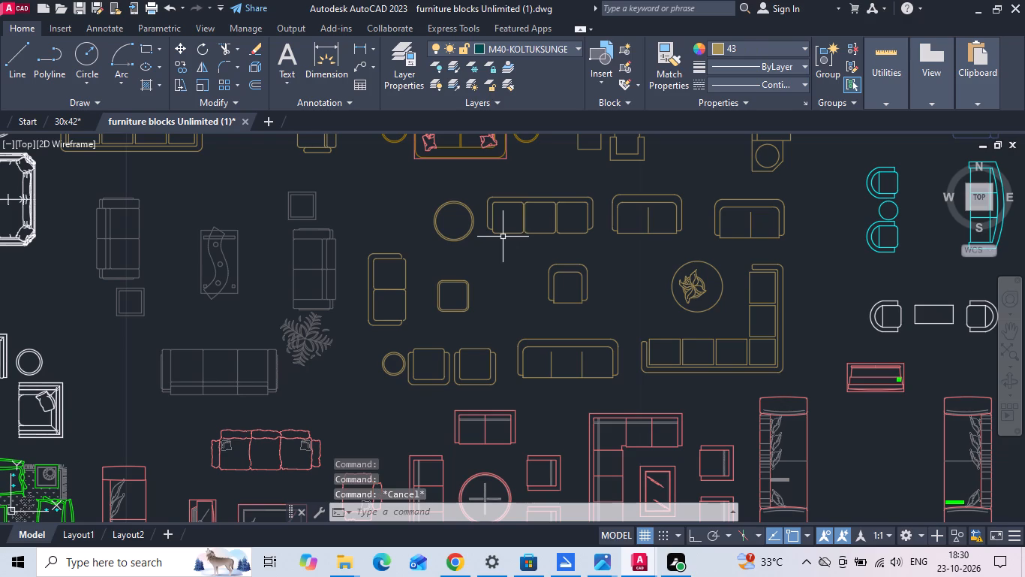
middle_click_drag(502, 246, 501, 279)
left_click(479, 230)
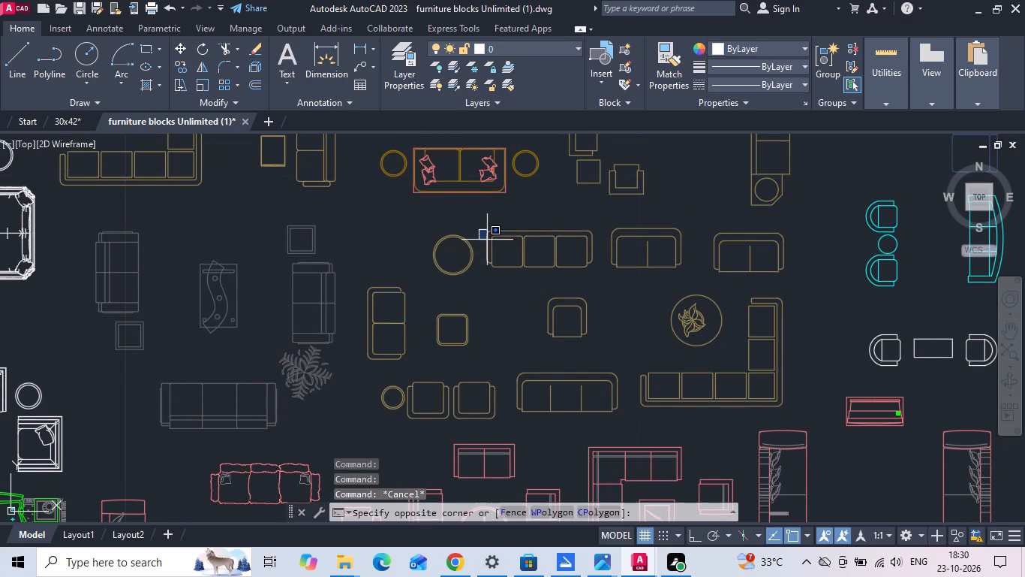
left_click(609, 278)
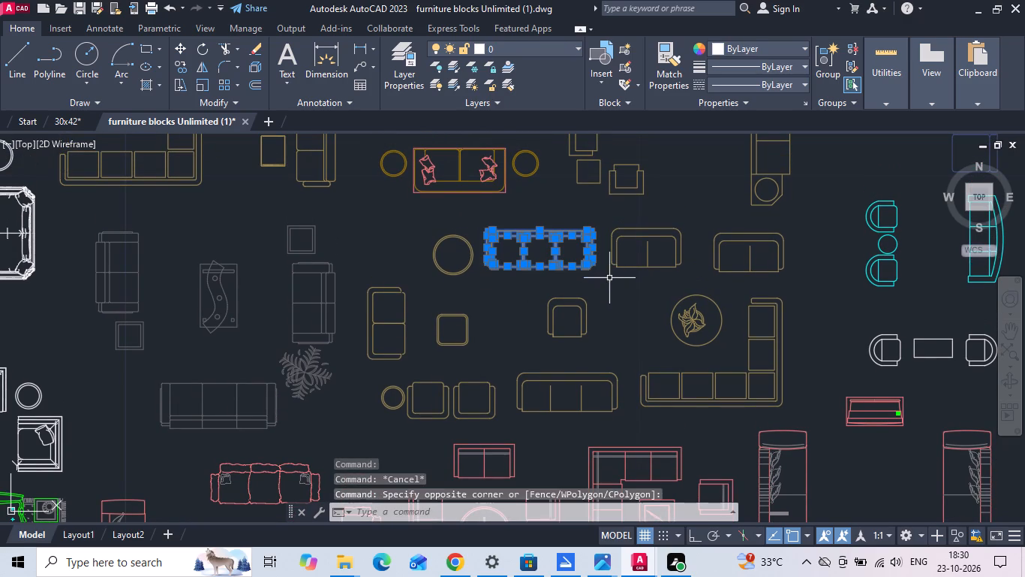
left_click_drag(363, 272, 368, 298)
left_click(421, 373)
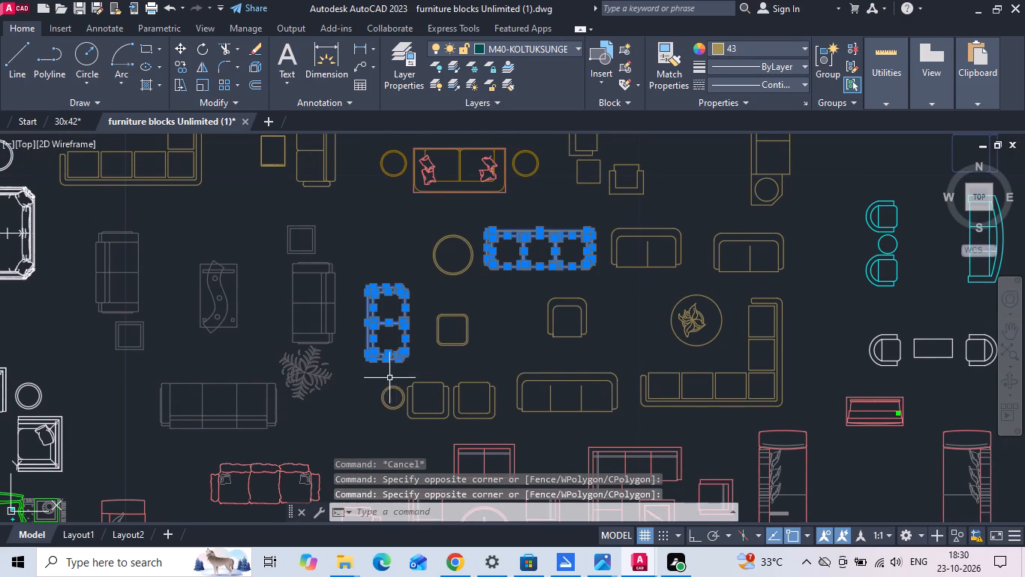
left_click_drag(374, 376, 395, 399)
left_click_drag(511, 440, 505, 431)
left_click_drag(428, 295, 434, 324)
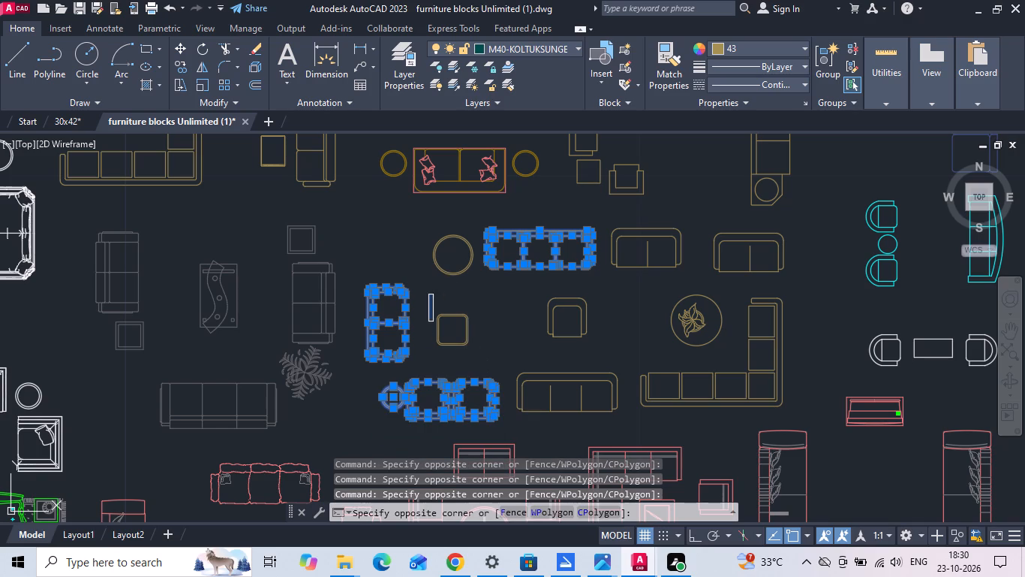
left_click_drag(434, 324, 433, 322)
left_click(493, 361)
scroll(483, 365, "down", 1)
middle_click_drag(437, 310, 445, 359)
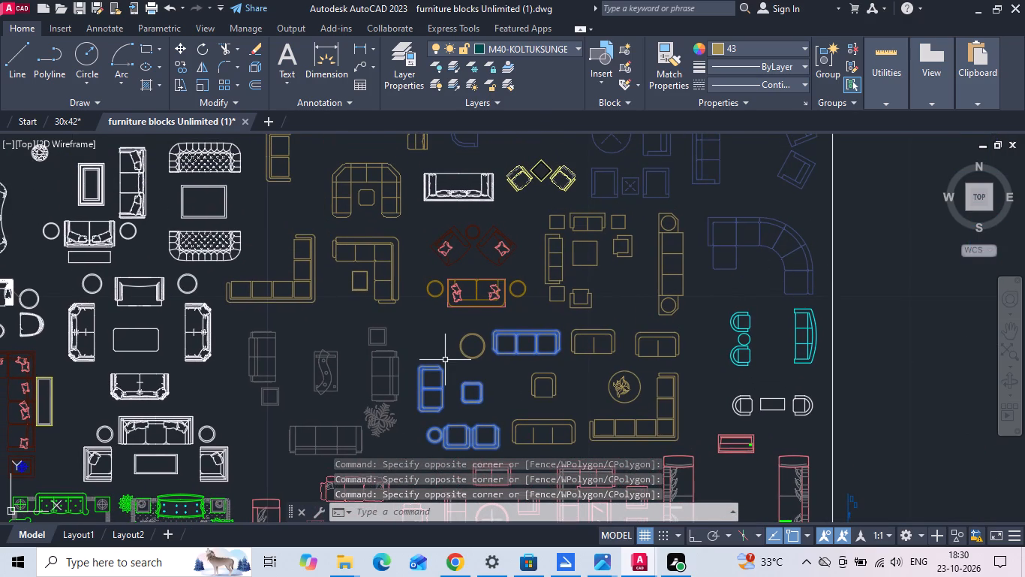
left_click(445, 360, "ctrl")
key("ctrl+c")
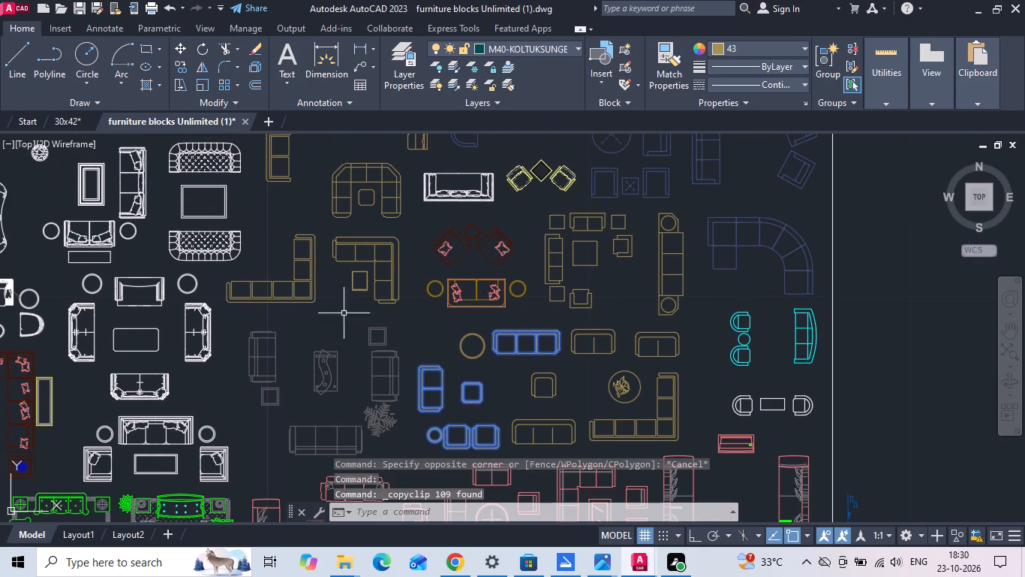
Paste the copied tan sofa set and side tables into the 30x42 drawing, in the empty space beside the three orange sofas.
left_click(63, 123)
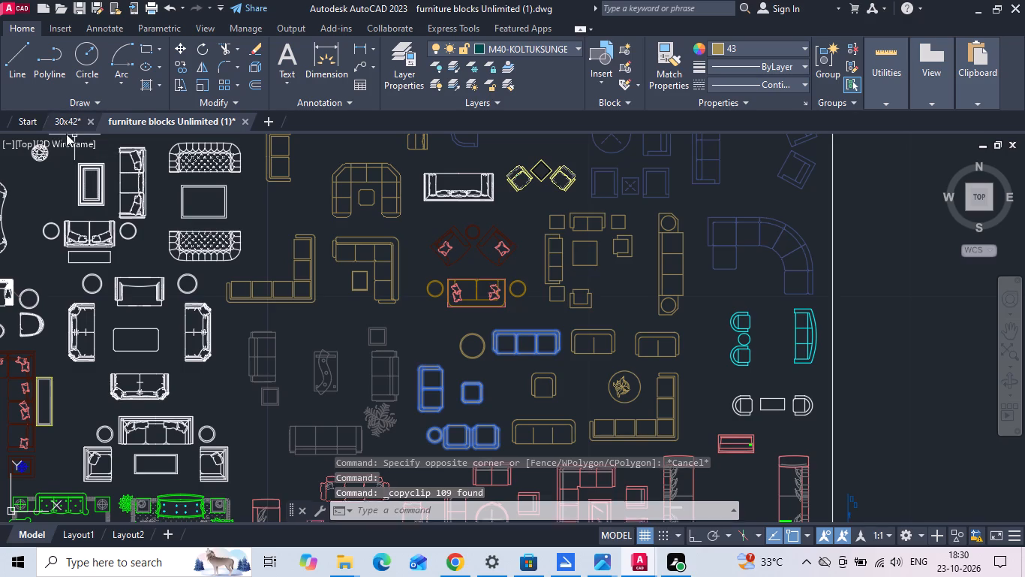
key("ctrl+v")
scroll(140, 272, "down", 2)
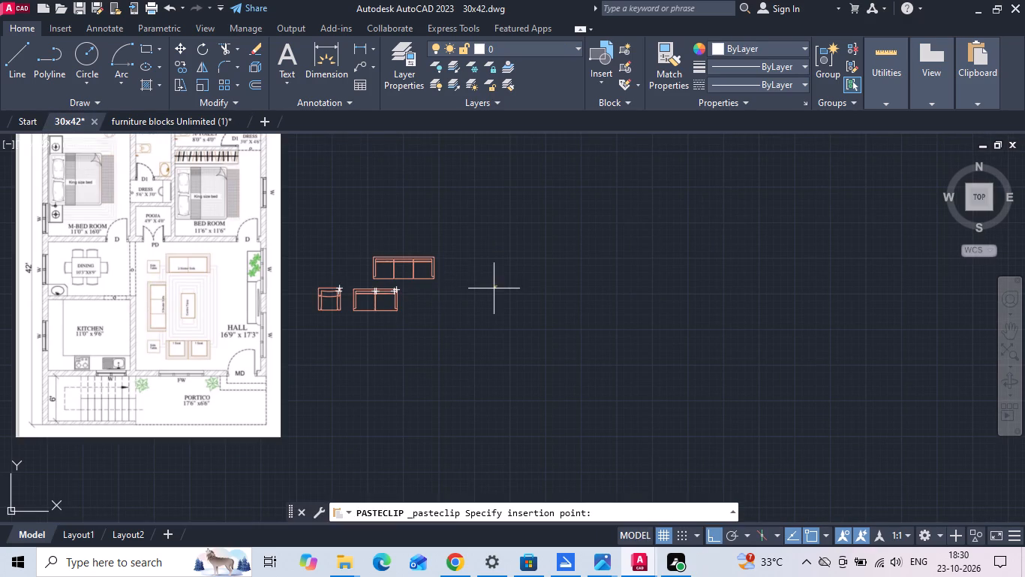
left_click(494, 287)
Scale the whole pasted tan sofa set by a factor of 39.3701.
left_click_drag(470, 255, 482, 270)
left_click(529, 318)
right_click(531, 317)
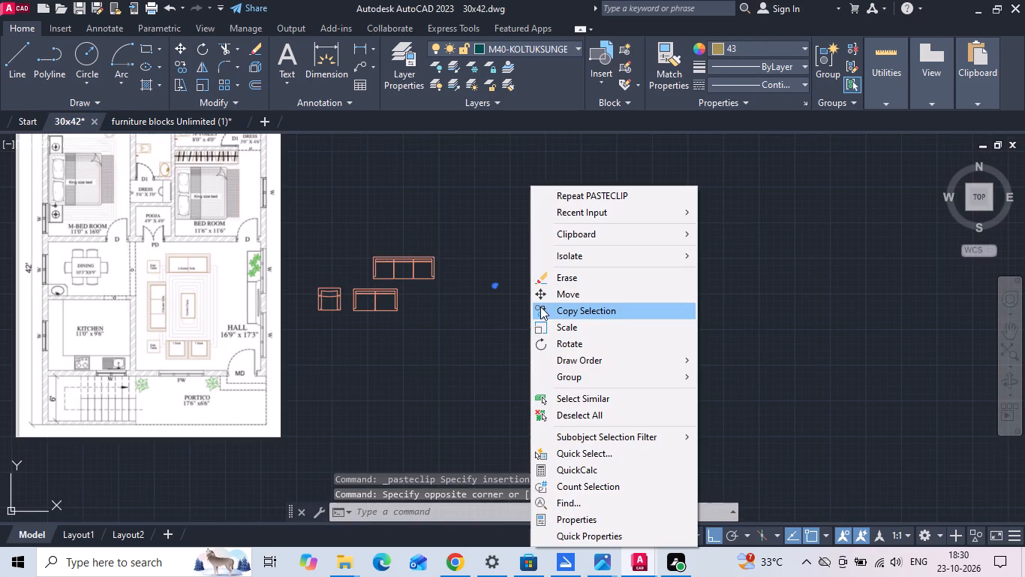
left_click(549, 325)
scroll(486, 279, "up", 3)
left_click(509, 301)
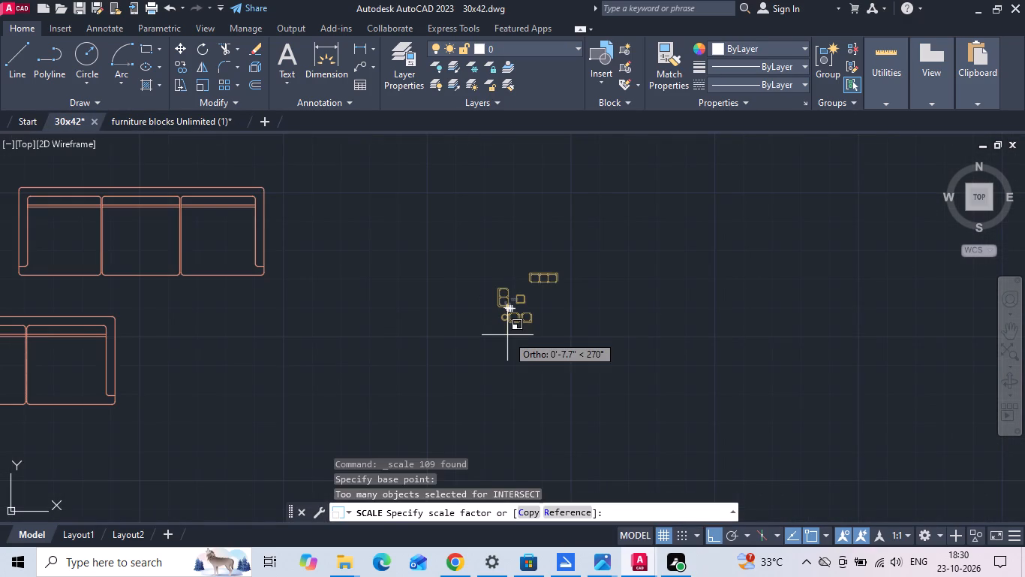
type("39.3701")
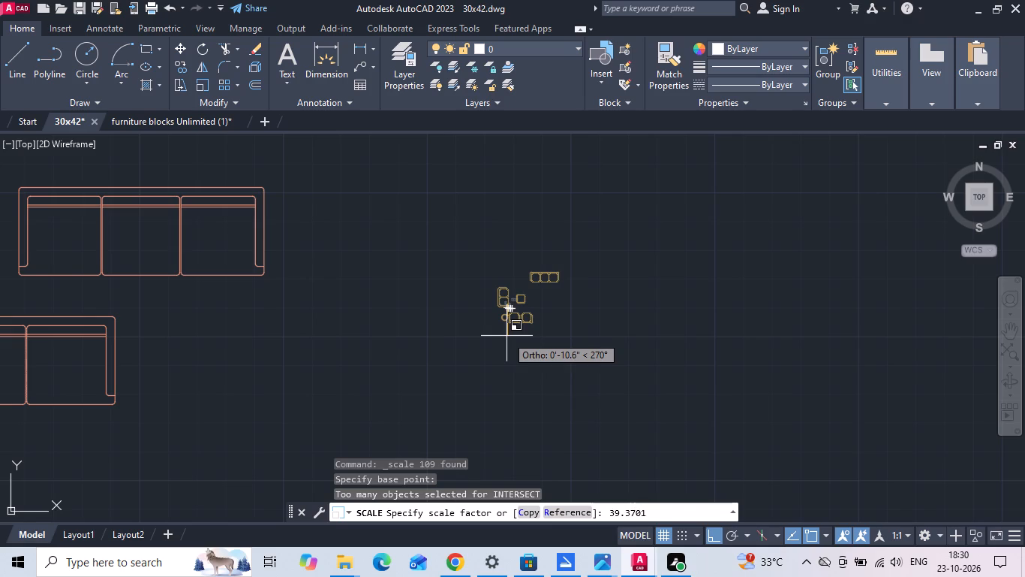
key("Return")
scroll(612, 207, "down", 3)
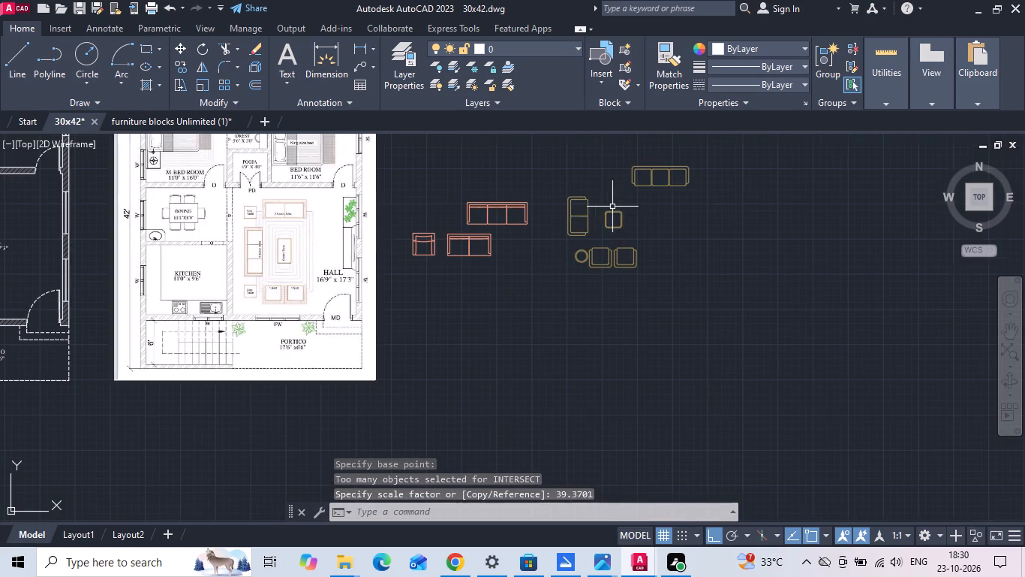
Check the furniture in the reference image, and search the furniture blocks drawing's sofa and bed sections for matching pieces.
scroll(296, 253, "up", 1)
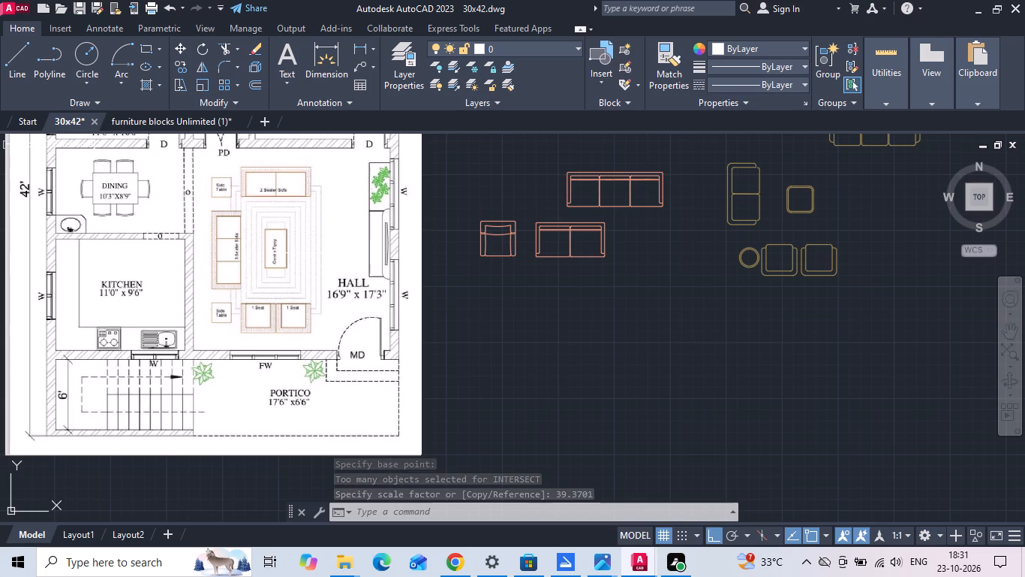
middle_click_drag(401, 225, 524, 352)
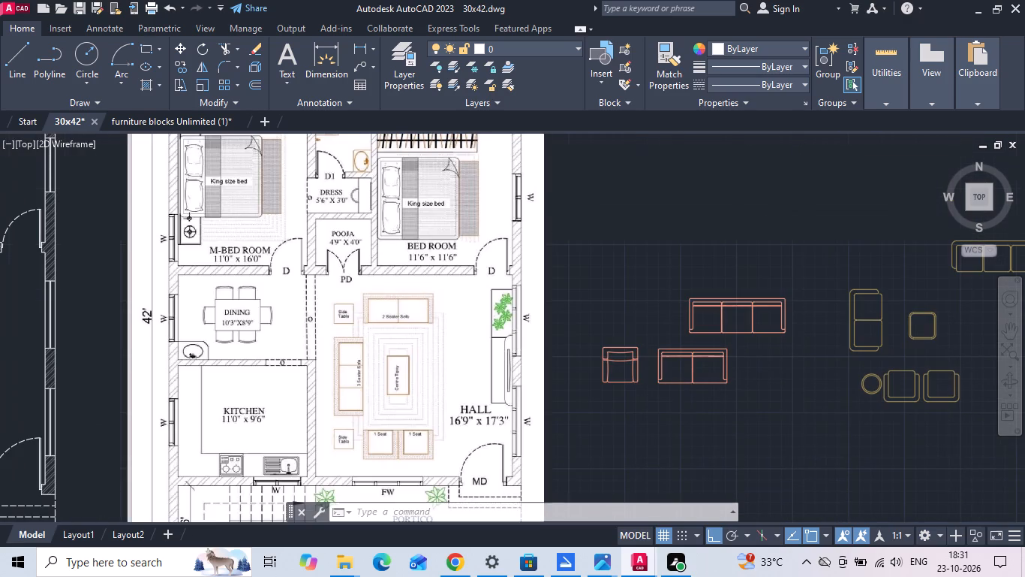
scroll(335, 321, "up", 3)
middle_click_drag(179, 272, 258, 310)
left_click(191, 119)
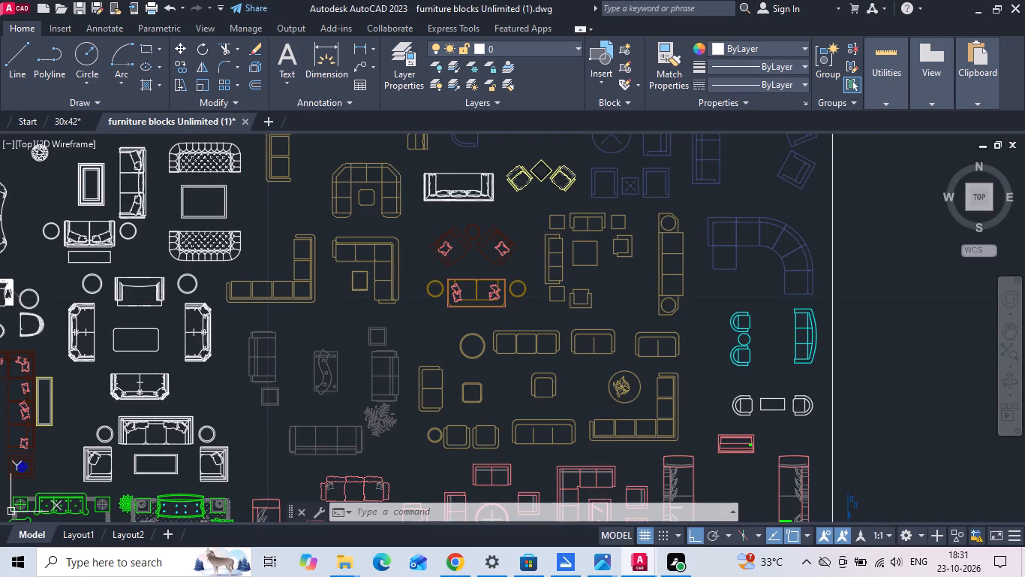
middle_click_drag(501, 234, 561, 369)
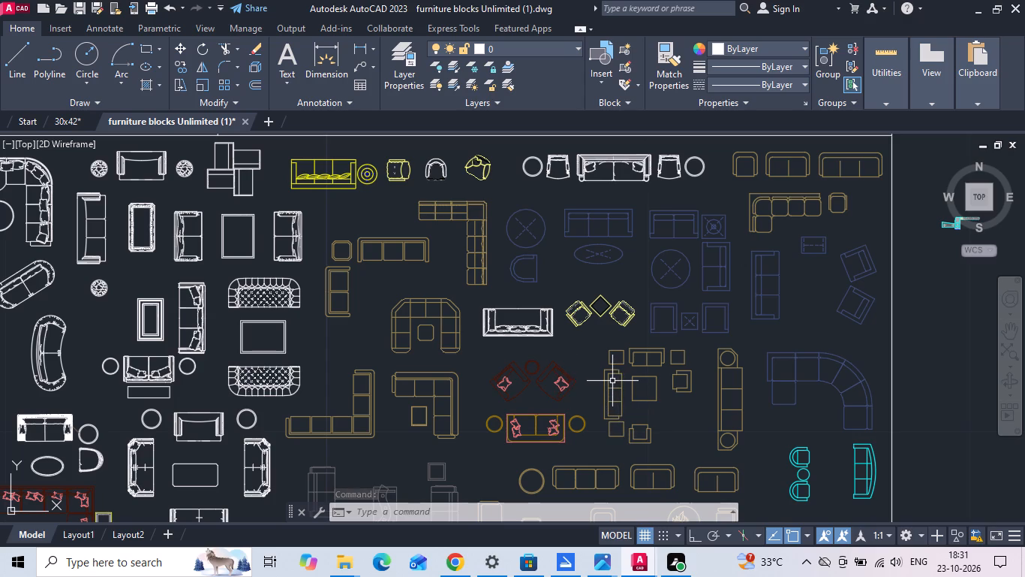
scroll(628, 421, "up", 2)
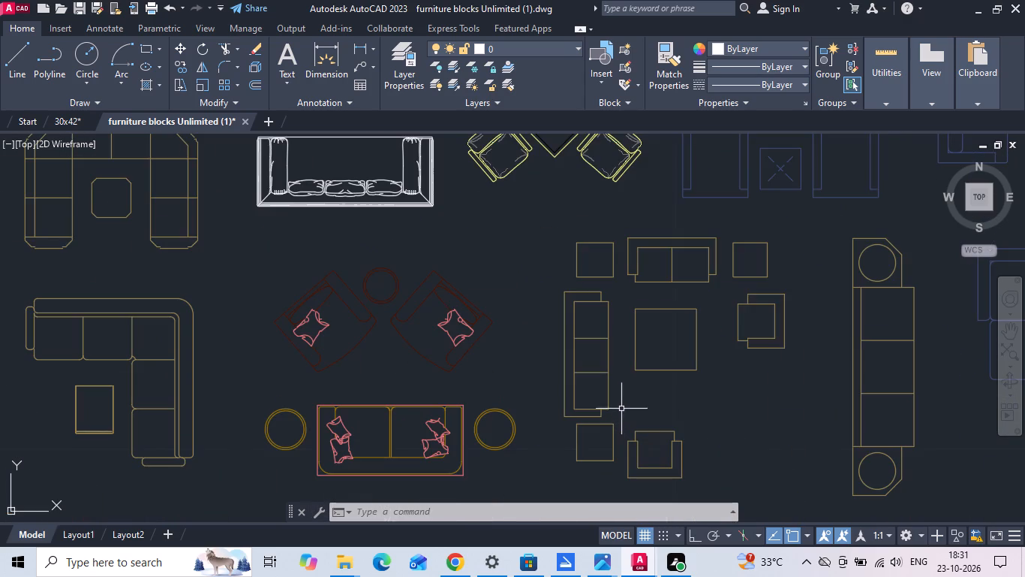
scroll(555, 333, "down", 1)
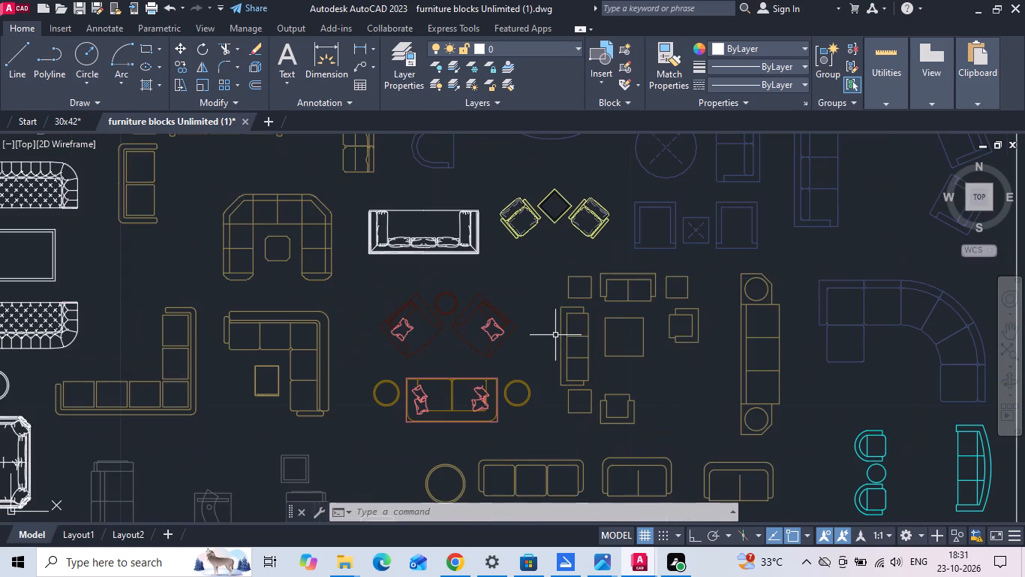
scroll(555, 337, "down", 2)
middle_click_drag(343, 271, 346, 273)
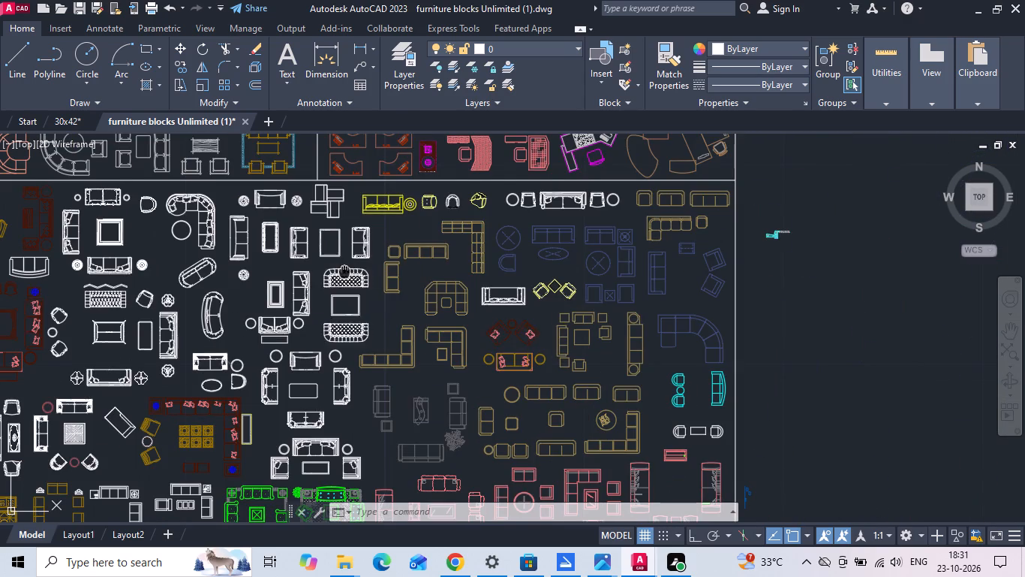
middle_click_drag(346, 273, 619, 300)
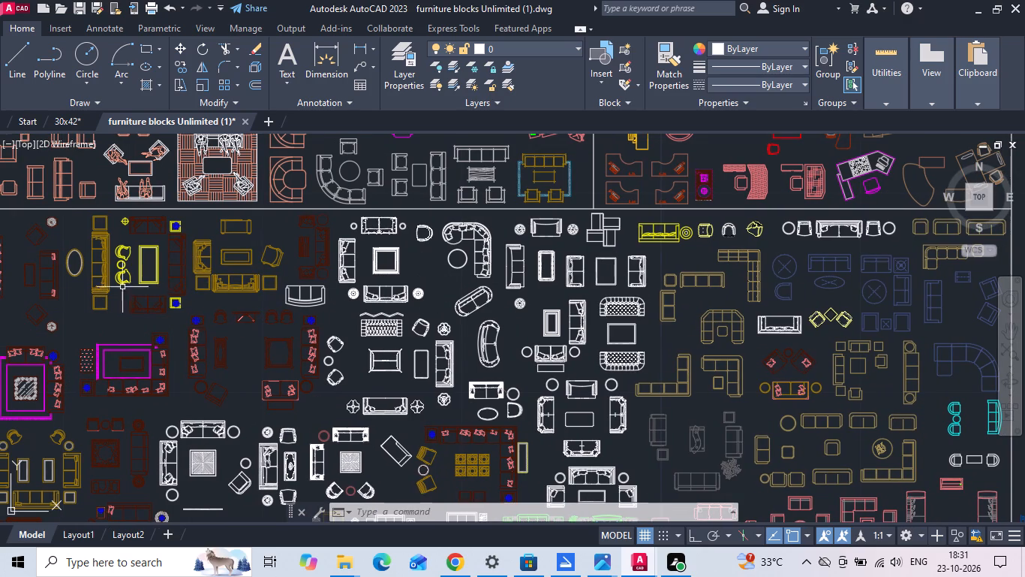
middle_click_drag(61, 280, 397, 316)
scroll(398, 332, "down", 2)
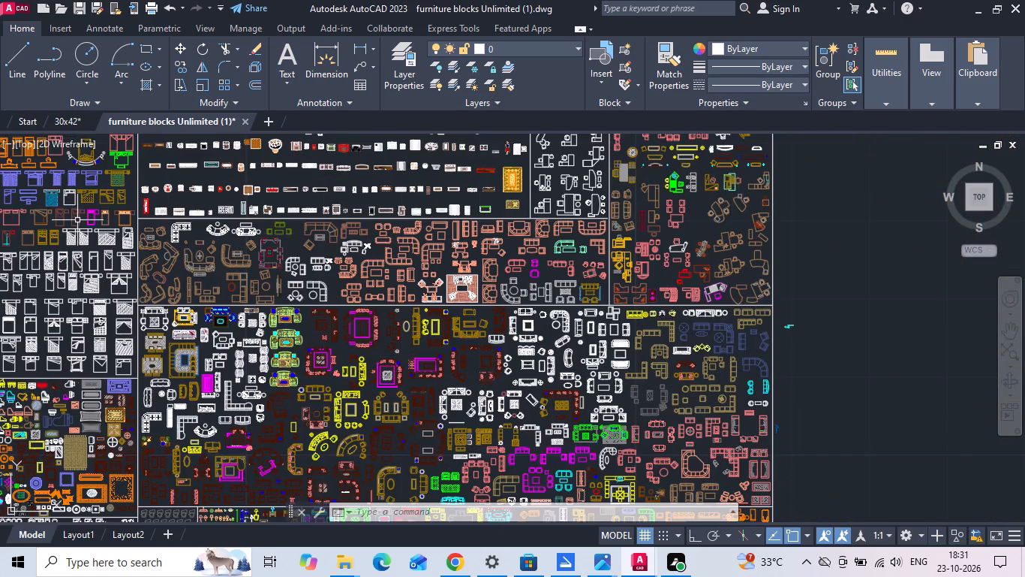
middle_click_drag(86, 221, 344, 238)
scroll(263, 352, "up", 3)
scroll(320, 258, "down", 1)
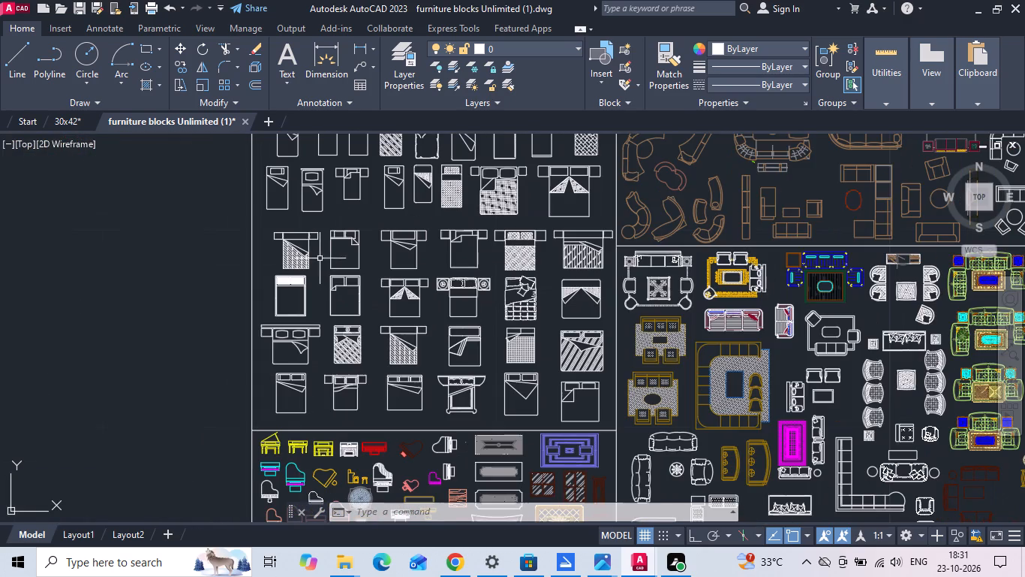
scroll(448, 213, "up", 1)
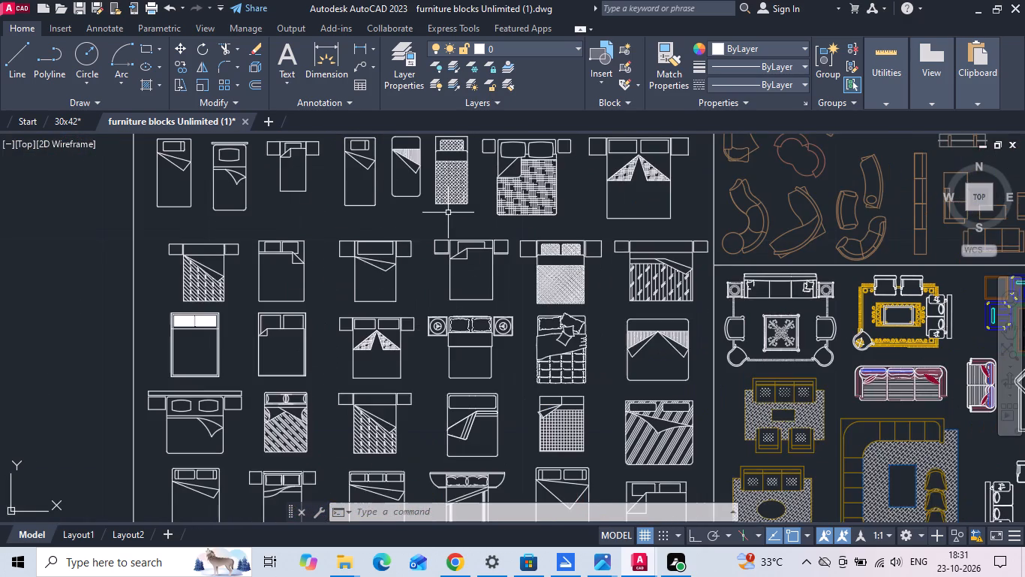
middle_click_drag(448, 218, 441, 421)
middle_click_drag(435, 334, 432, 467)
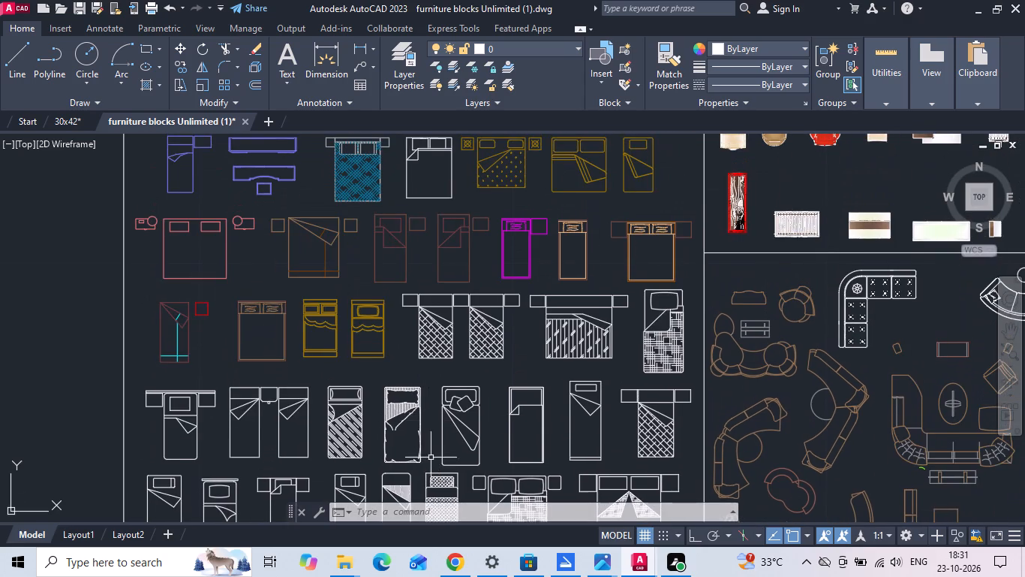
middle_click_drag(387, 265, 388, 374)
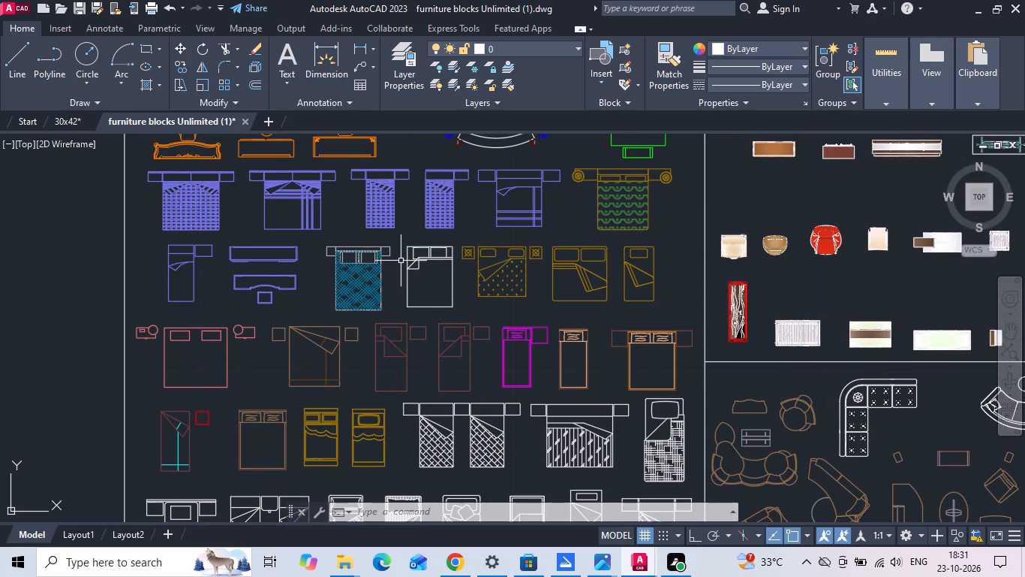
middle_click_drag(402, 285, 402, 337)
middle_click_drag(395, 280, 396, 427)
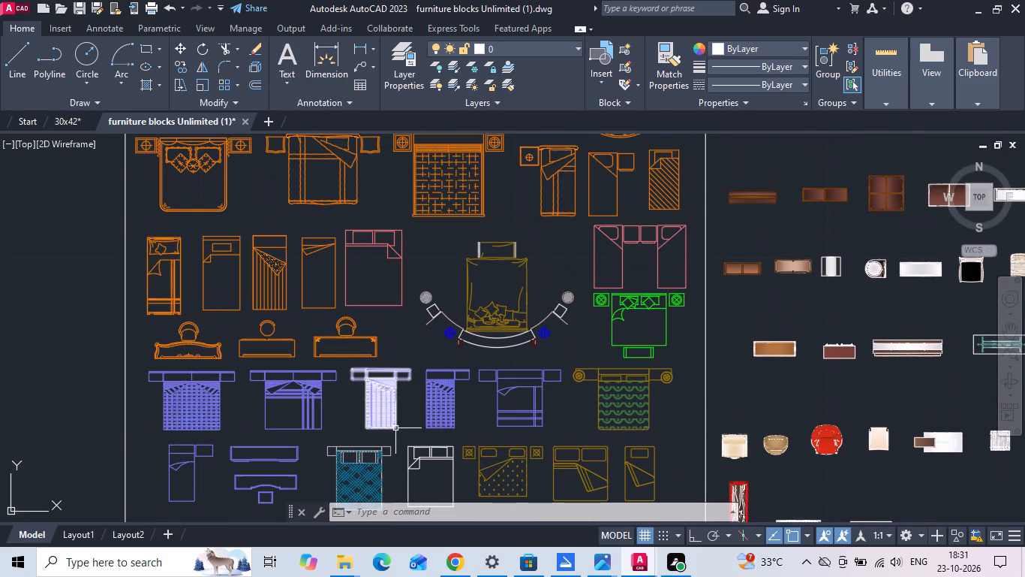
middle_click_drag(428, 289, 428, 388)
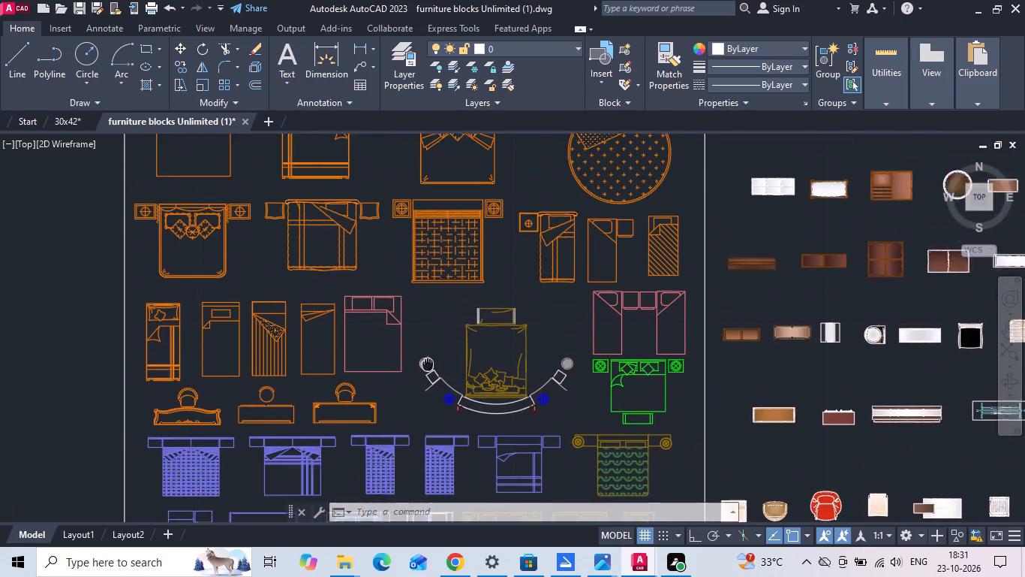
middle_click_drag(428, 388, 425, 421)
middle_click_drag(405, 267, 401, 469)
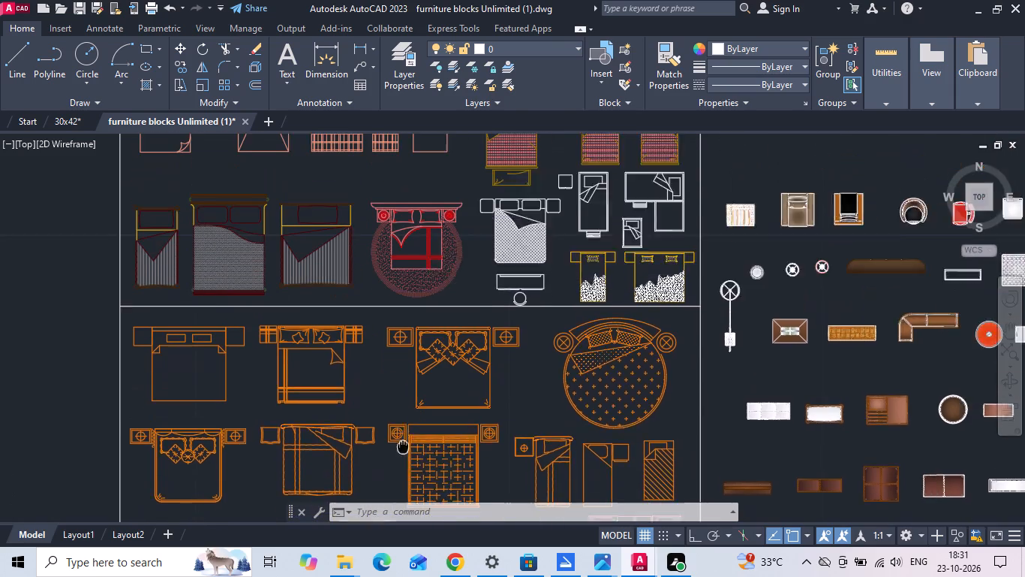
middle_click_drag(401, 469, 397, 485)
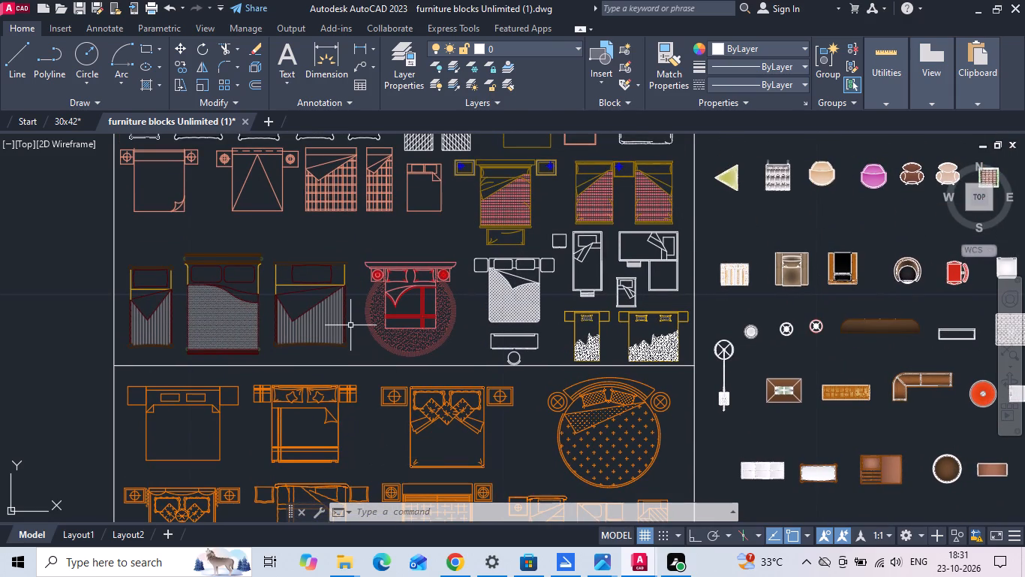
Select the red double bed on the round rug and three double beds with bedside tables from one row of the bed blocks.
left_click(377, 293)
middle_click_drag(408, 275, 414, 469)
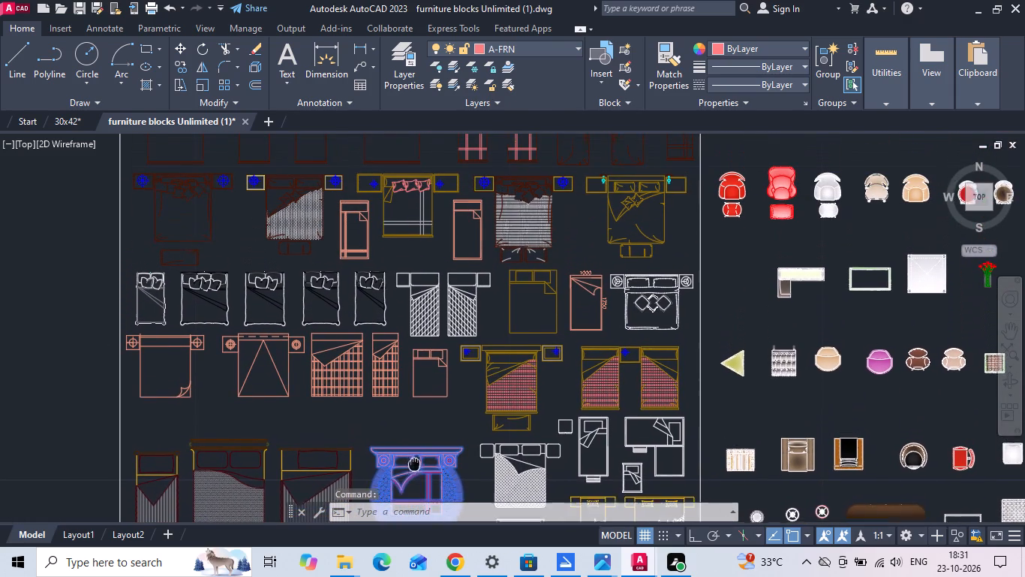
middle_click_drag(414, 469, 414, 471)
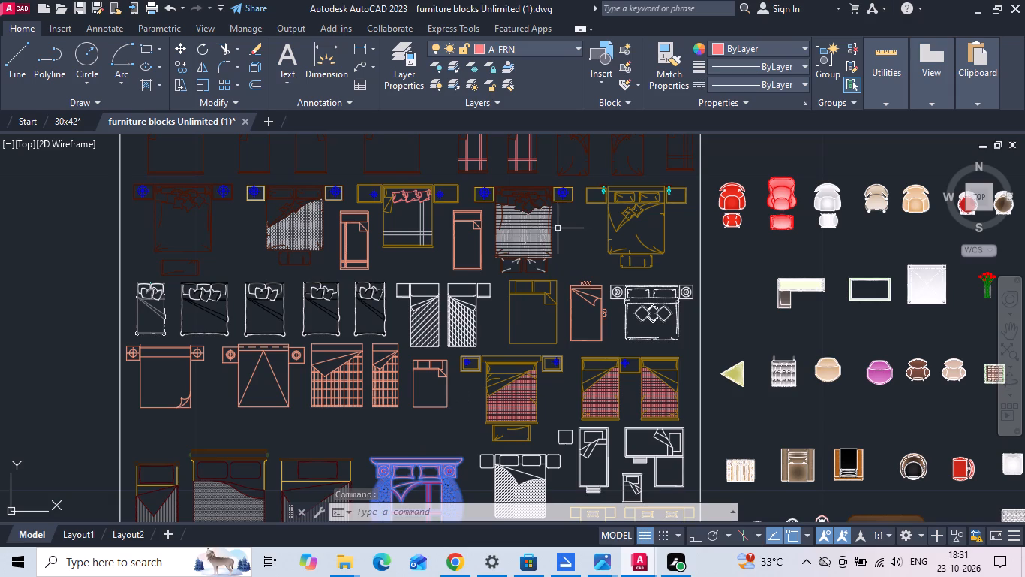
left_click(549, 230)
left_click(630, 233)
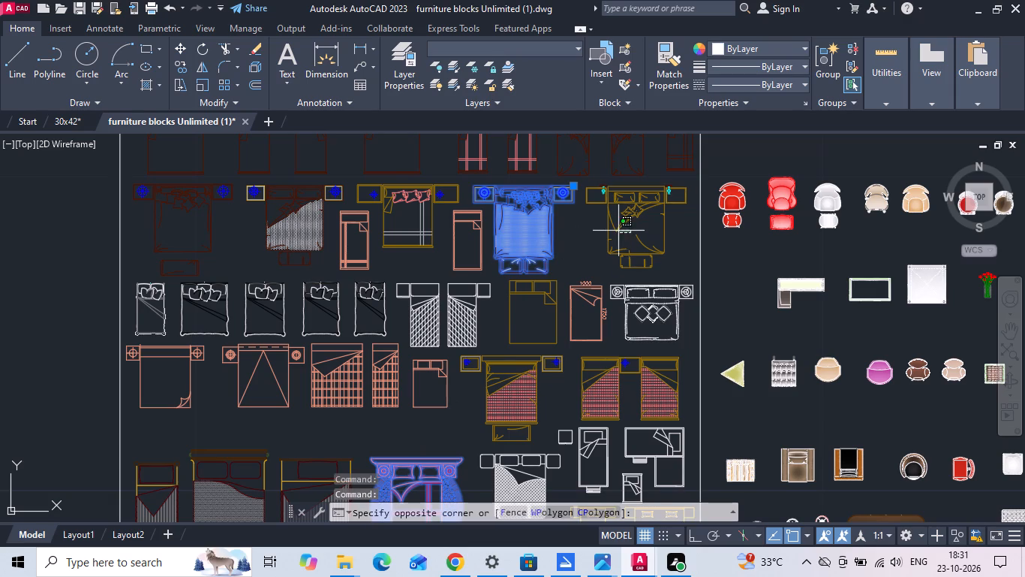
left_click(611, 231)
left_click(206, 247)
Look through the remaining bed blocks and the dining table blocks for pieces matching the reference image, and return to the 30x42 drawing.
middle_click_drag(197, 249, 176, 373)
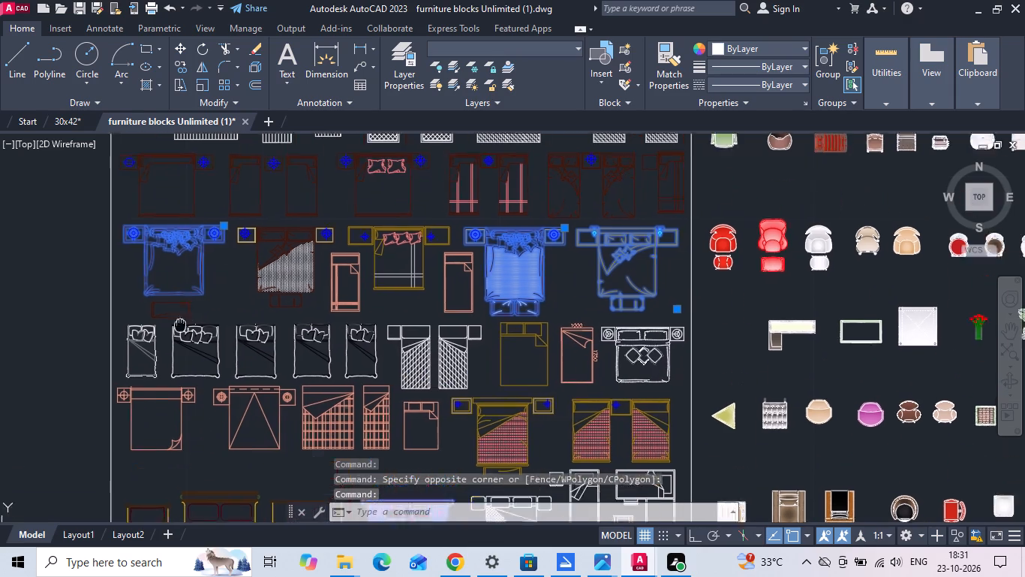
middle_click_drag(176, 373, 174, 437)
middle_click_drag(295, 243, 296, 391)
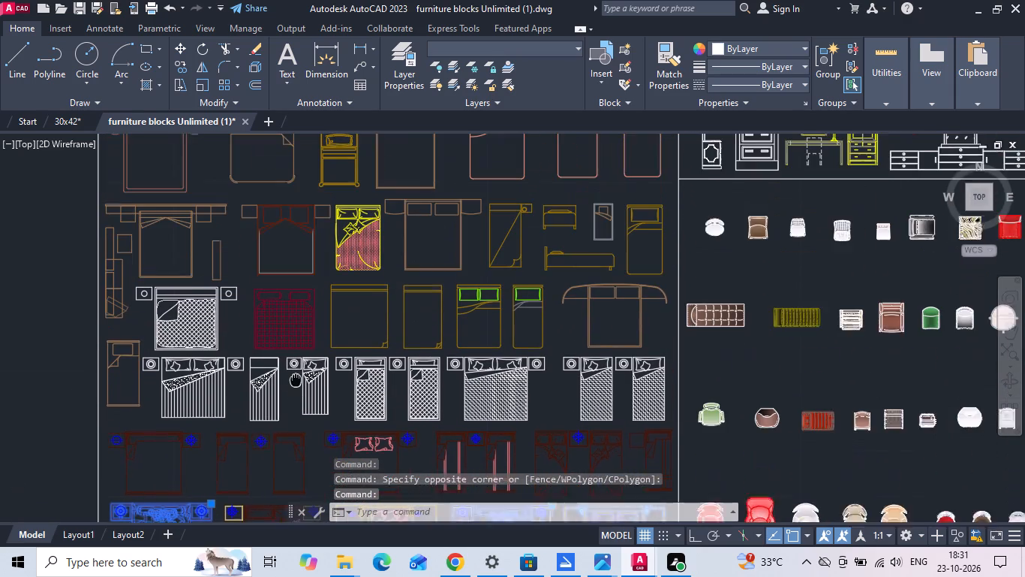
middle_click_drag(296, 391, 296, 424)
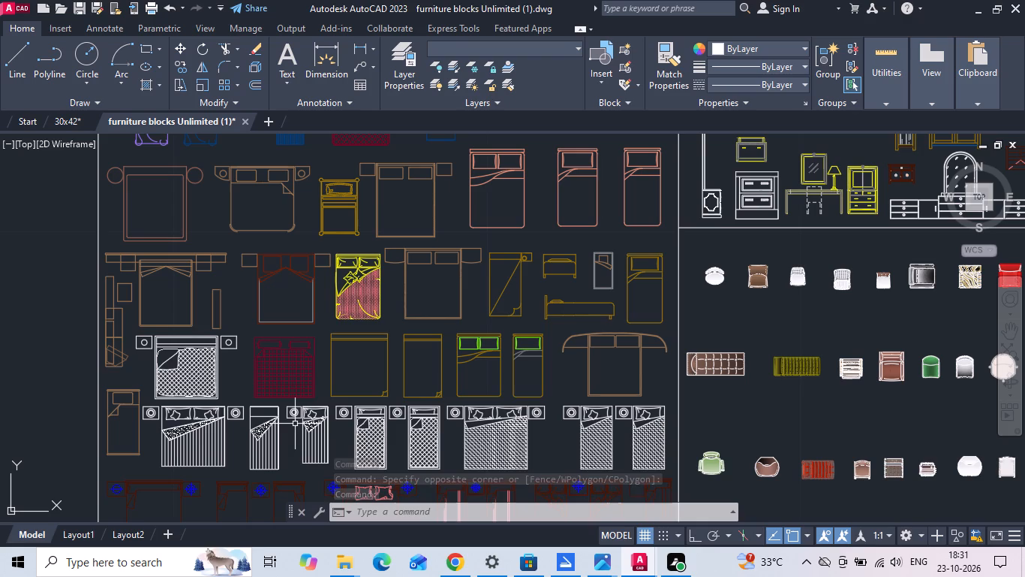
middle_click_drag(344, 288, 326, 479)
middle_click_drag(341, 322, 338, 452)
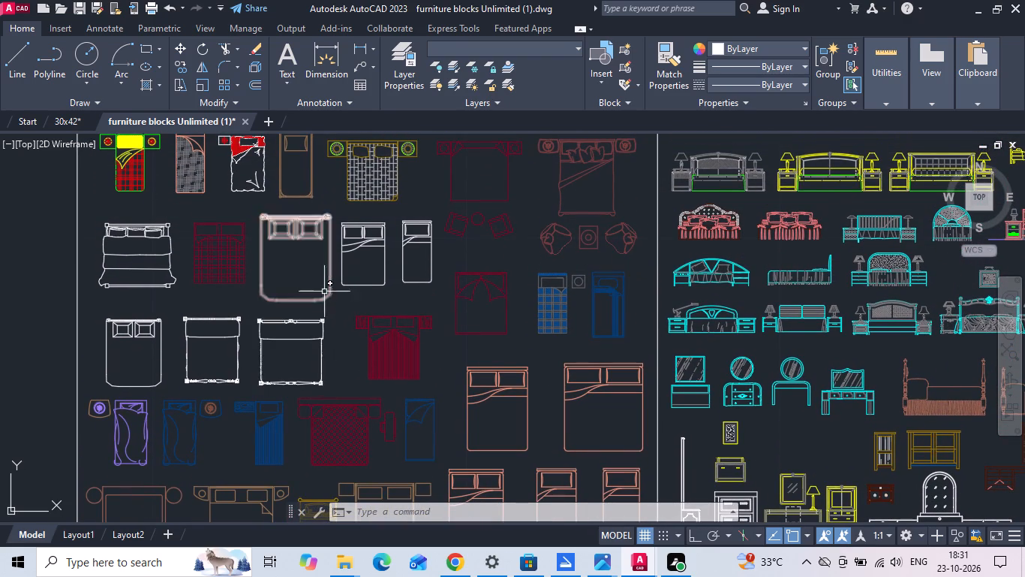
middle_click_drag(328, 285, 340, 418)
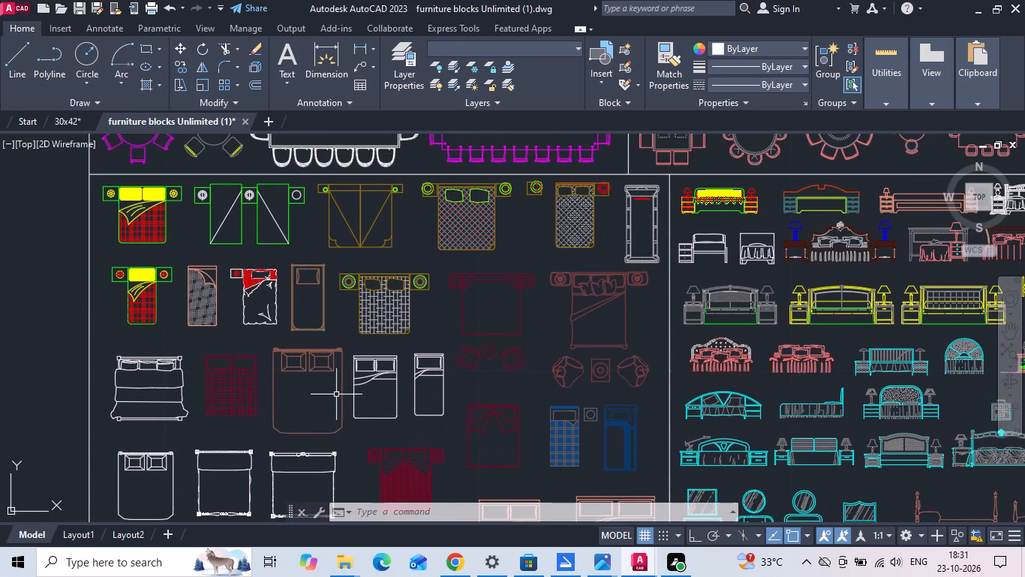
scroll(454, 352, "down", 1)
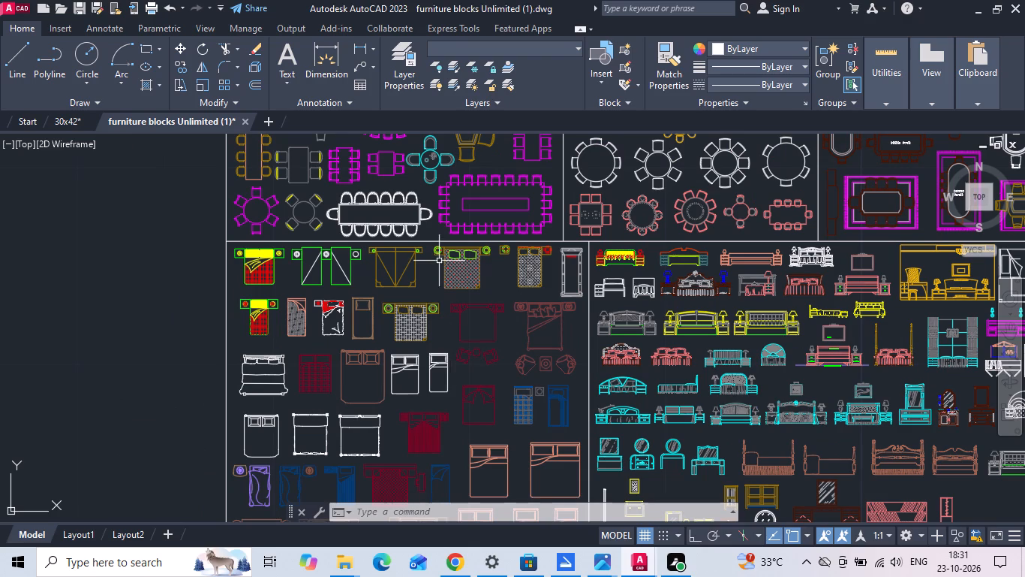
middle_click_drag(441, 276, 424, 397)
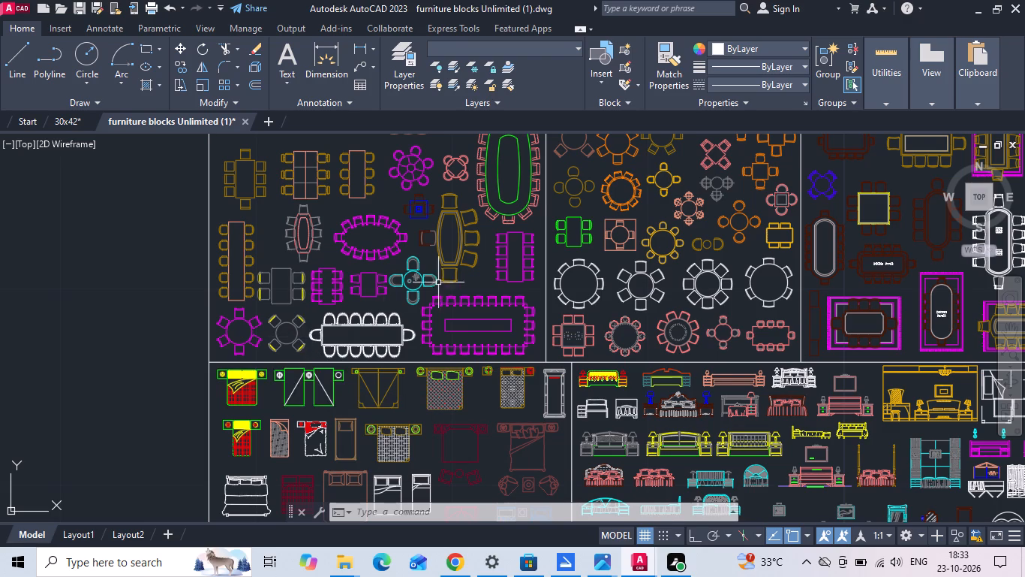
scroll(475, 268, "down", 1)
scroll(408, 261, "down", 1)
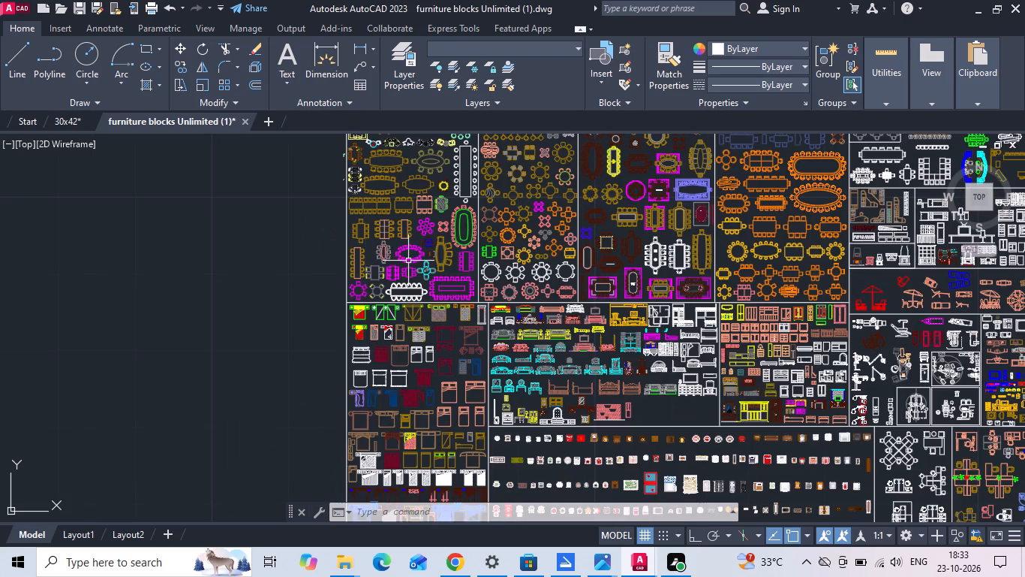
left_click(66, 125)
Check the reference plan, and in the furniture blocks drawing select the dark yellow double bed with bedside tables and a foot bench.
scroll(506, 271, "down", 3)
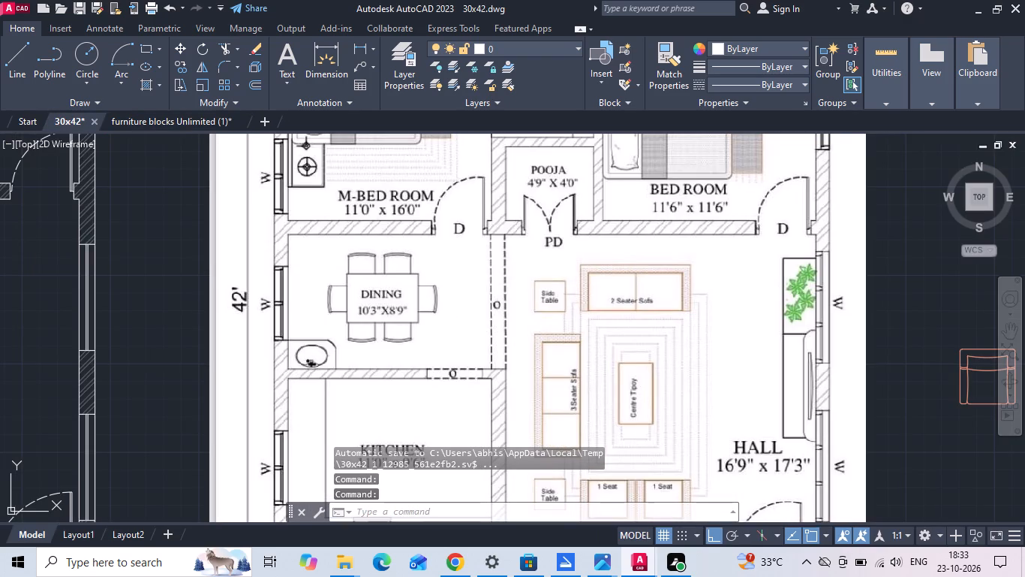
scroll(457, 312, "down", 2)
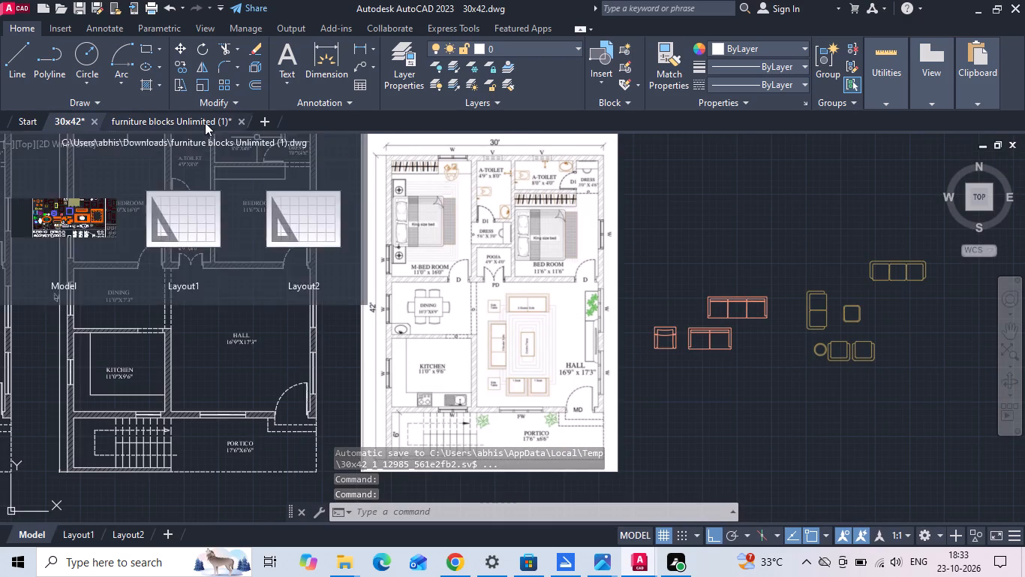
left_click(205, 122)
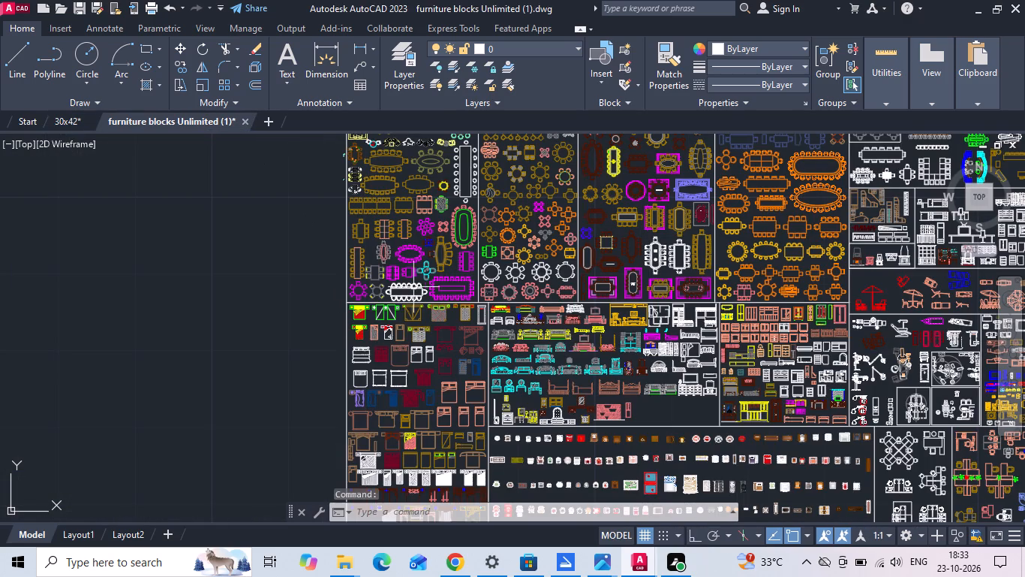
scroll(421, 335, "up", 2)
middle_click_drag(469, 227, 470, 232)
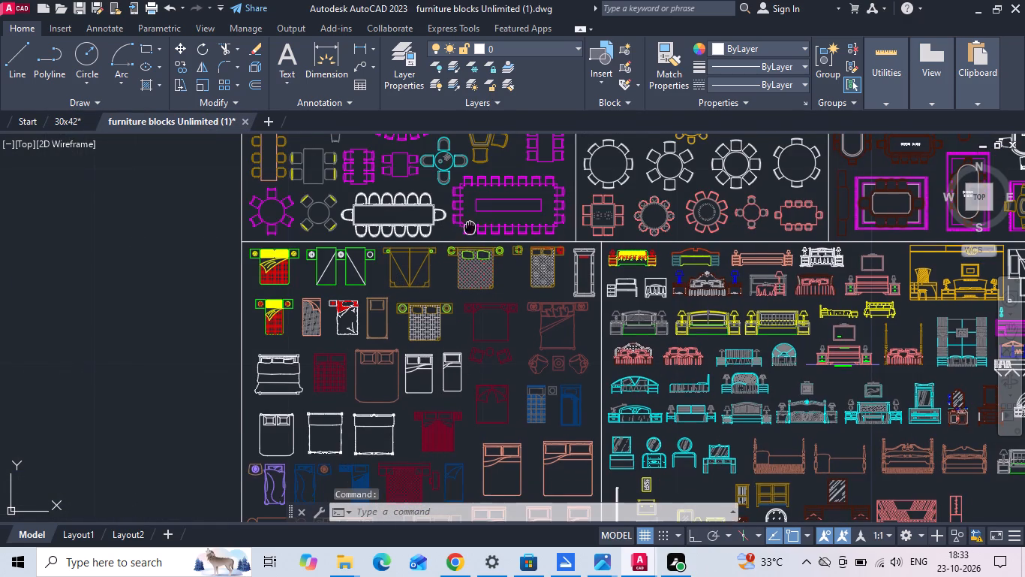
middle_click_drag(470, 232, 470, 268)
middle_click_drag(412, 367, 425, 192)
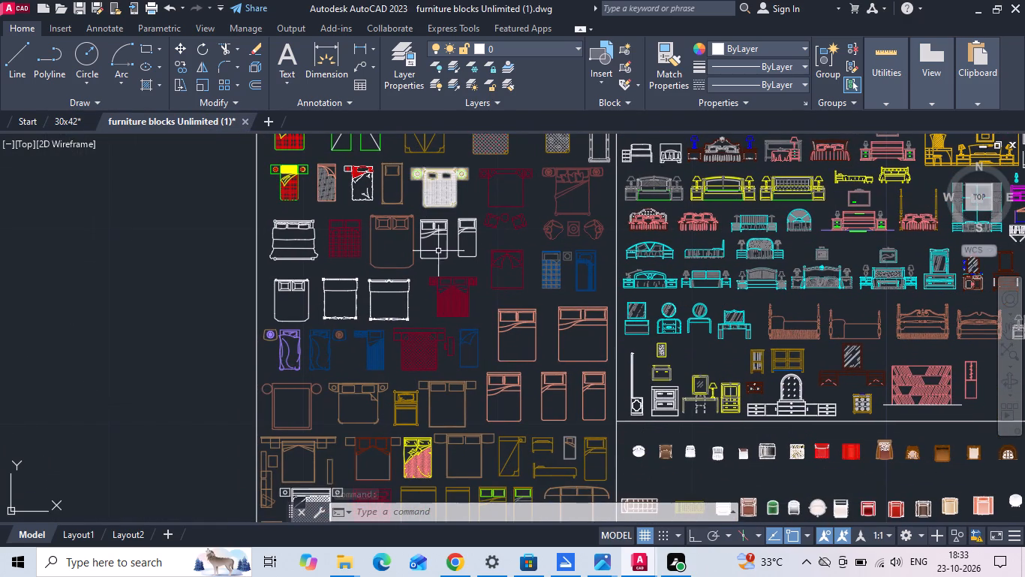
middle_click_drag(441, 320, 433, 289)
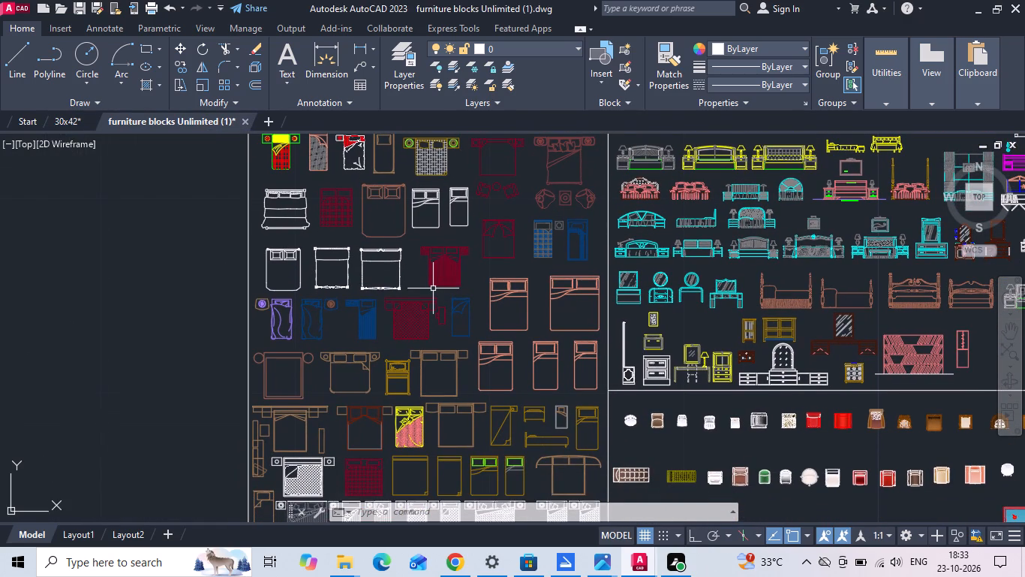
middle_click_drag(429, 397, 417, 217)
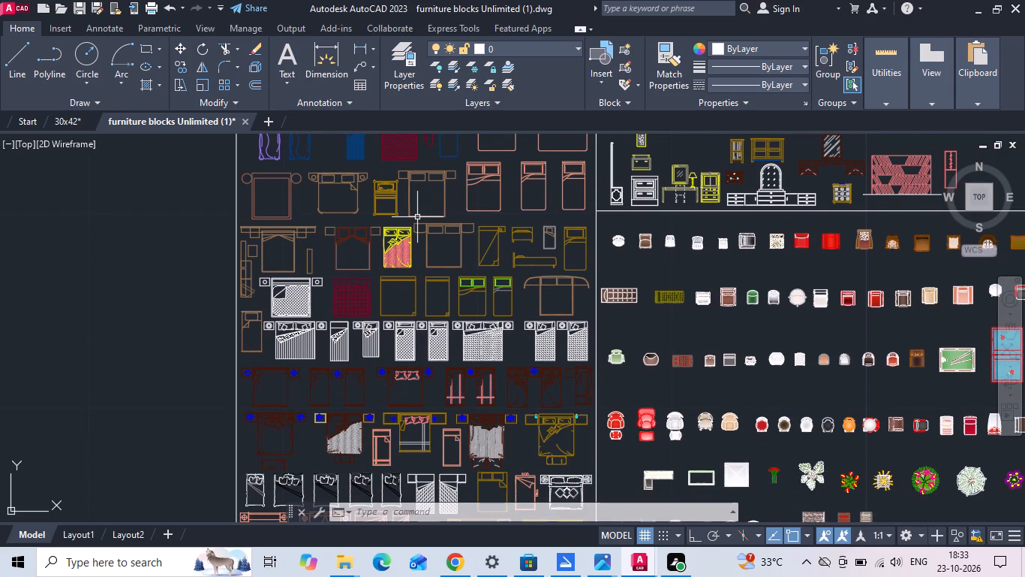
middle_click_drag(437, 313, 431, 245)
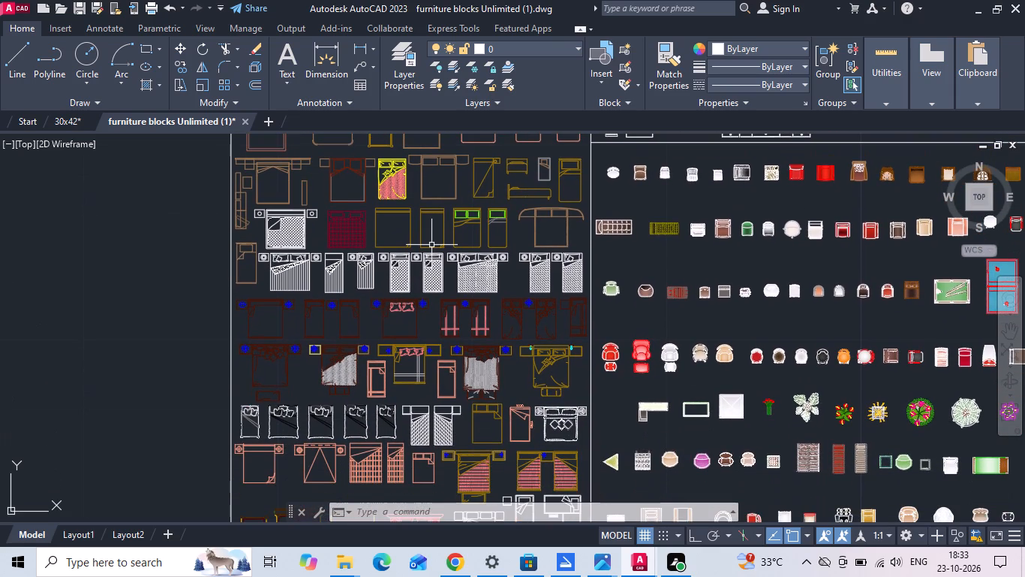
scroll(461, 409, "up", 2)
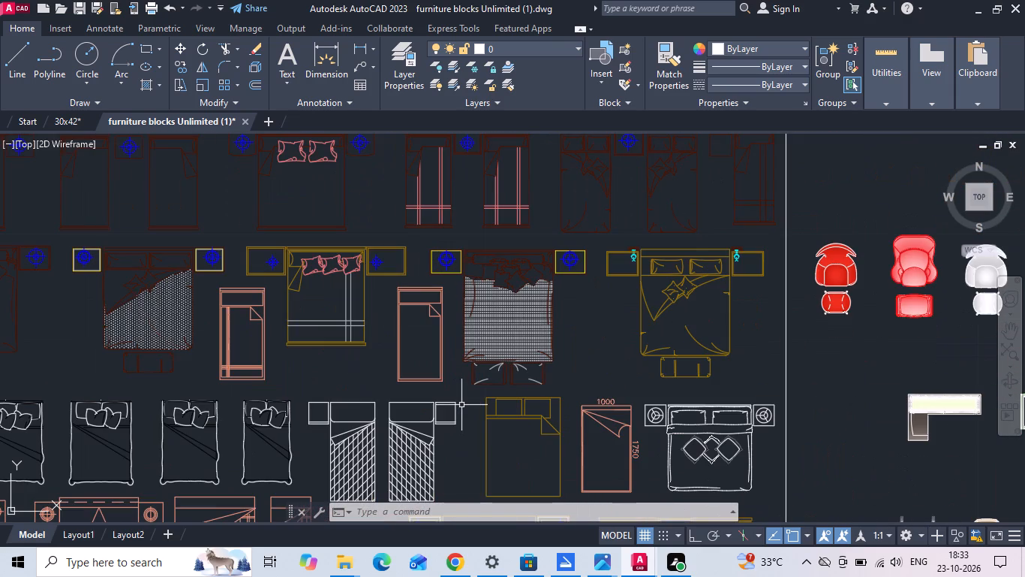
left_click(723, 325)
left_click(651, 327)
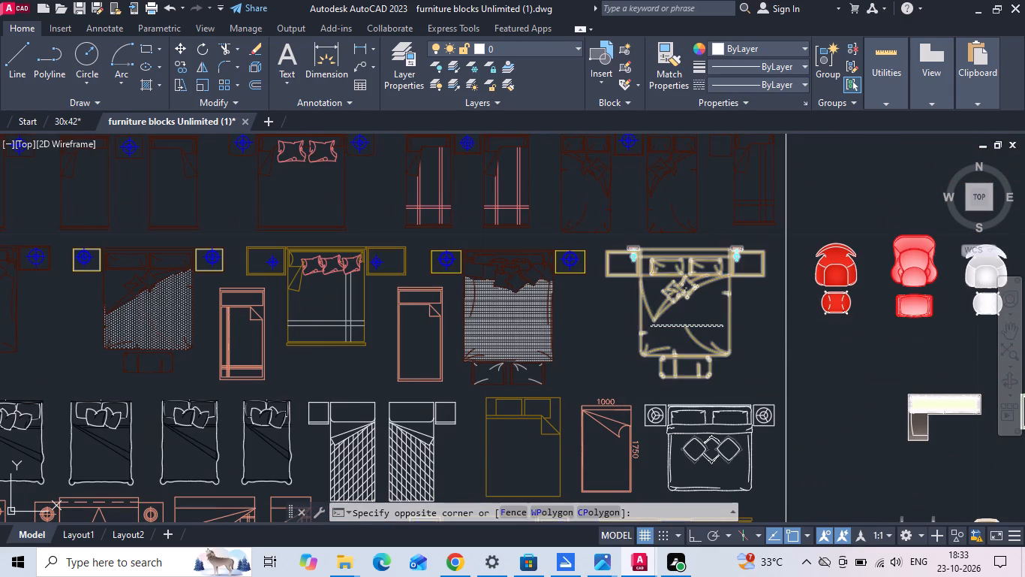
Look through the remaining bed blocks, including the orange and purple rows, for more beds matching the reference image.
scroll(694, 304, "down", 1)
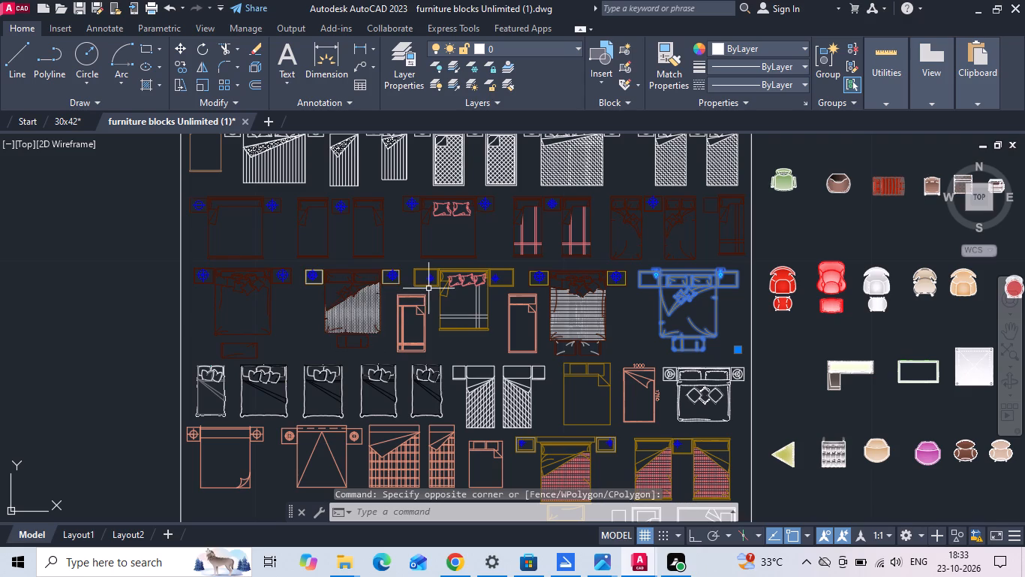
middle_click_drag(464, 361, 471, 196)
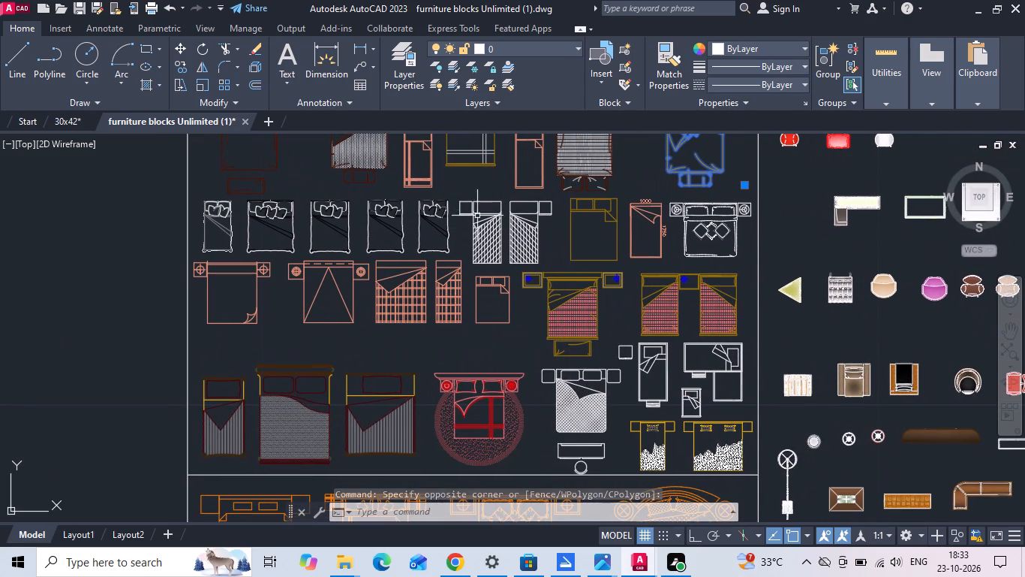
middle_click_drag(465, 373, 462, 240)
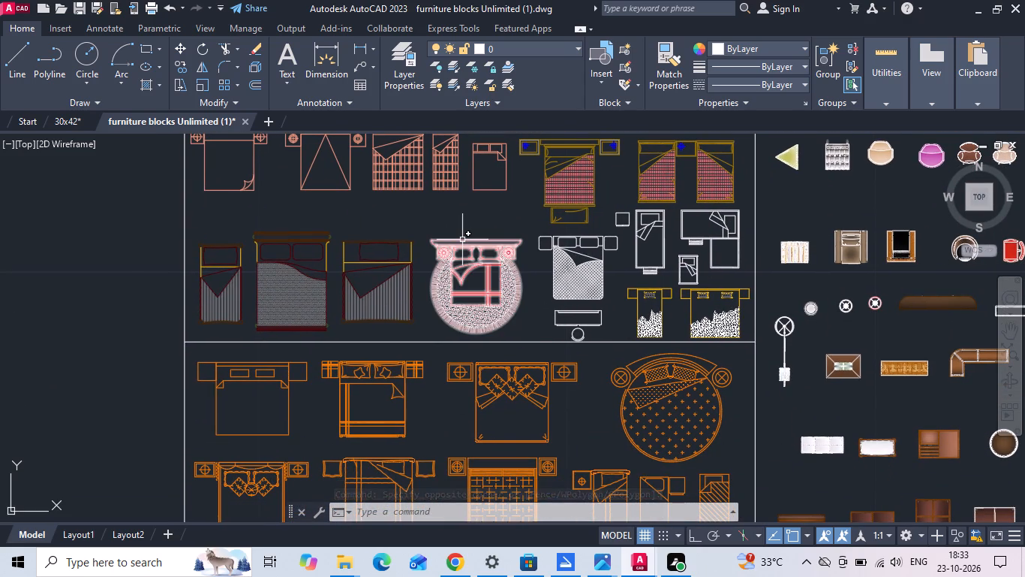
scroll(462, 240, "down", 1)
middle_click_drag(474, 368, 468, 229)
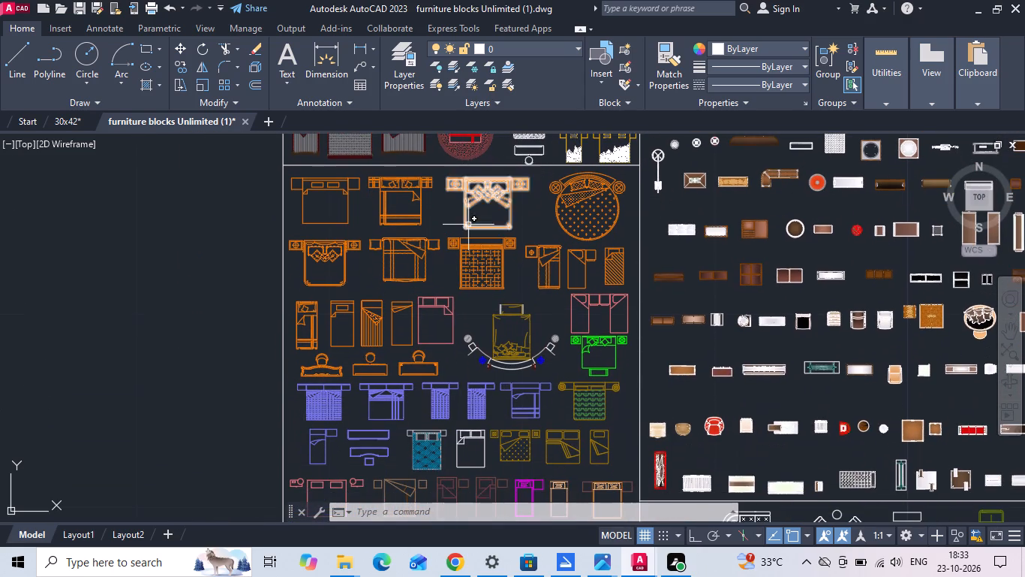
scroll(440, 239, "down", 2)
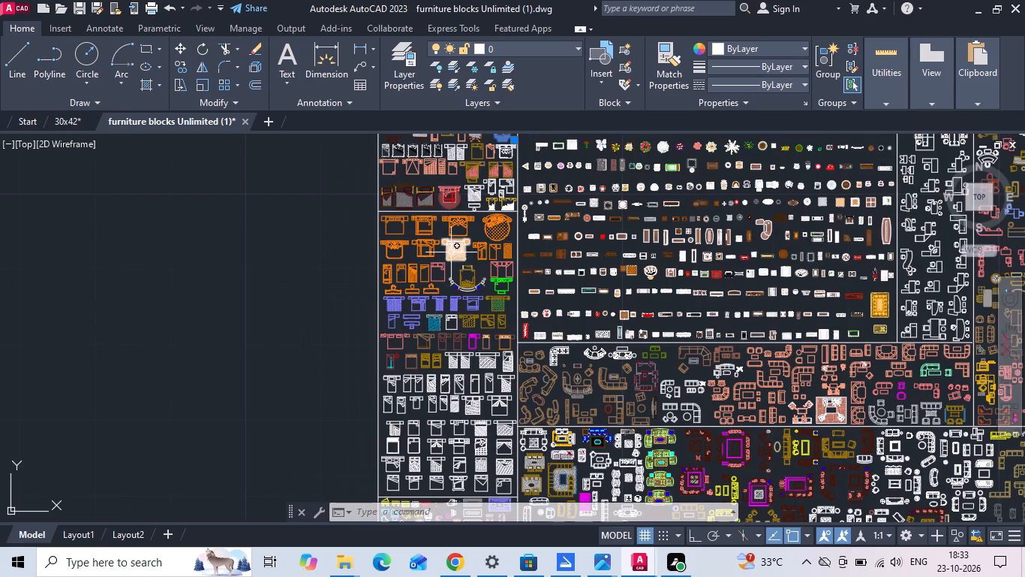
Look through the first two sections of dining table blocks for a six-seat table like the one in the reference image.
middle_click_drag(461, 226, 462, 397)
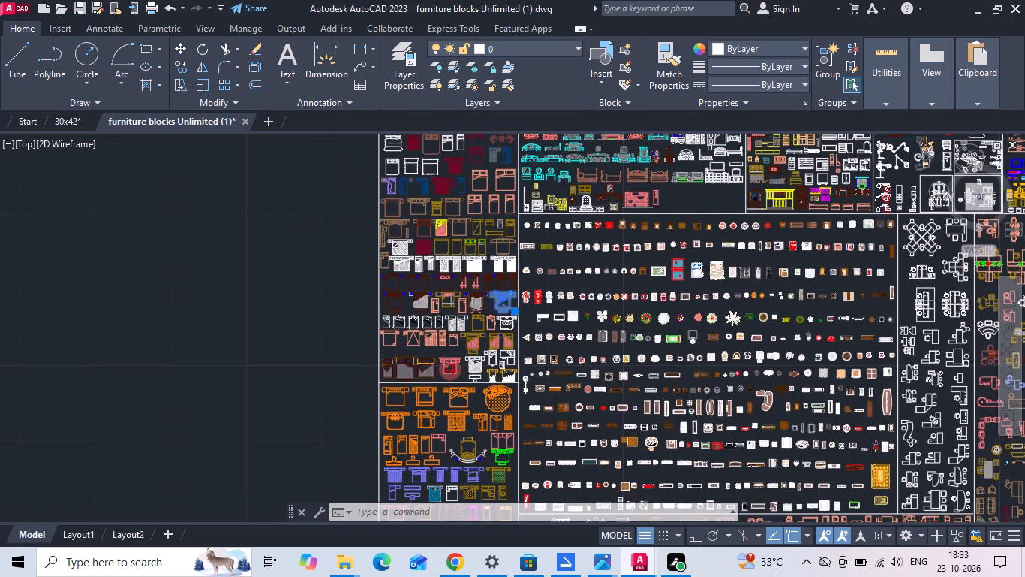
middle_click_drag(458, 228, 427, 398)
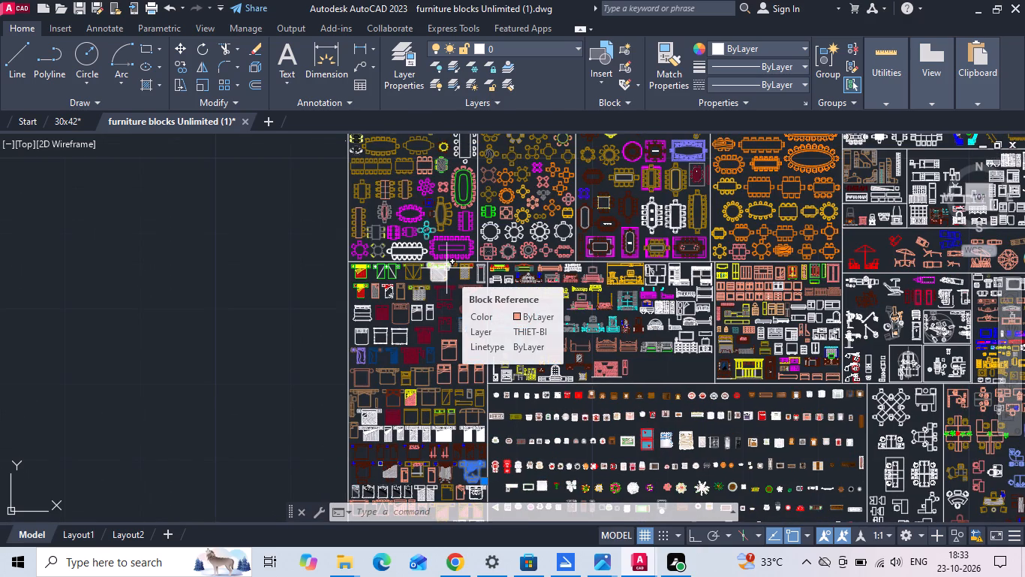
middle_click_drag(495, 215, 496, 399)
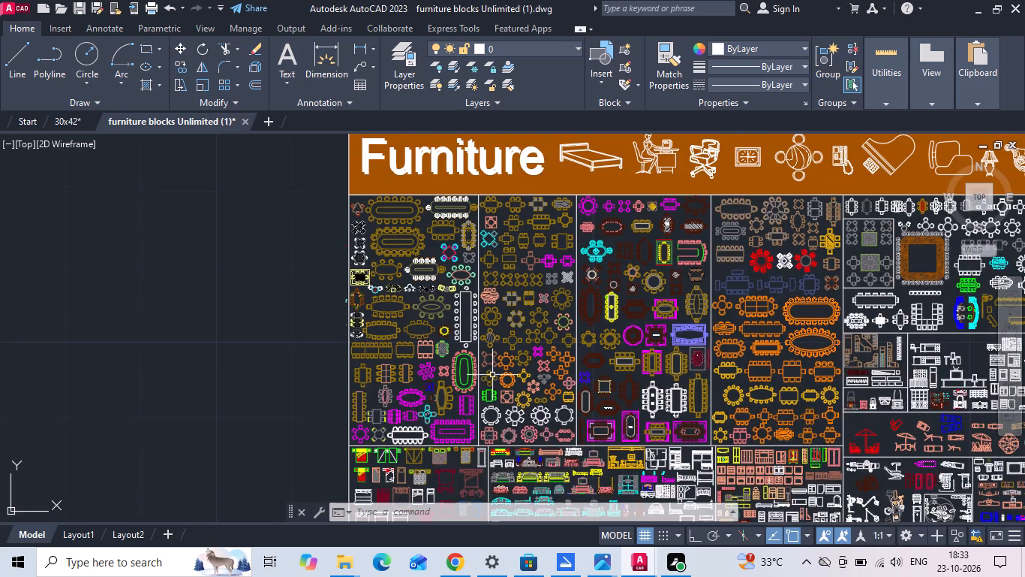
scroll(490, 263, "up", 1)
scroll(521, 180, "up", 1)
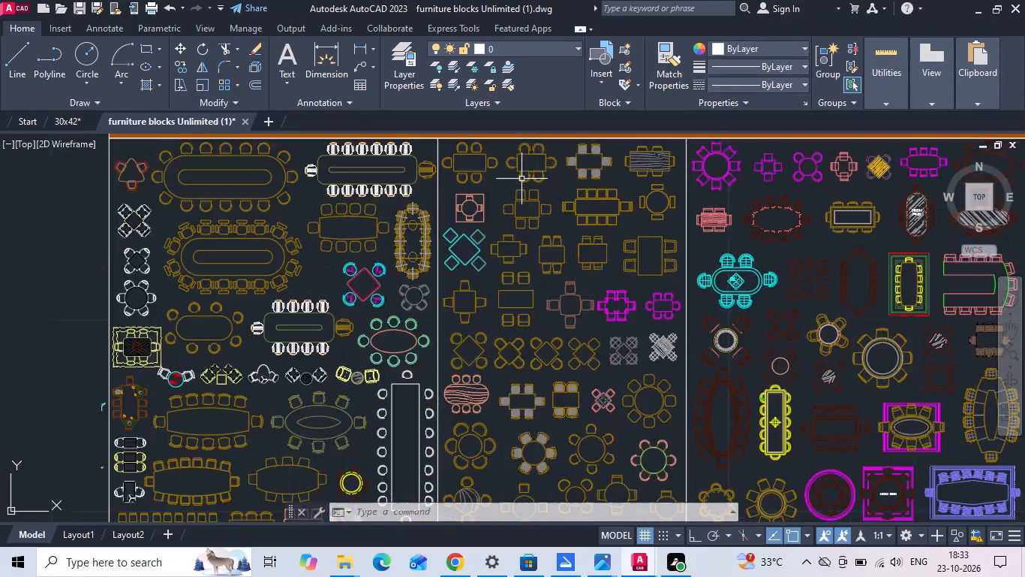
scroll(522, 177, "up", 2)
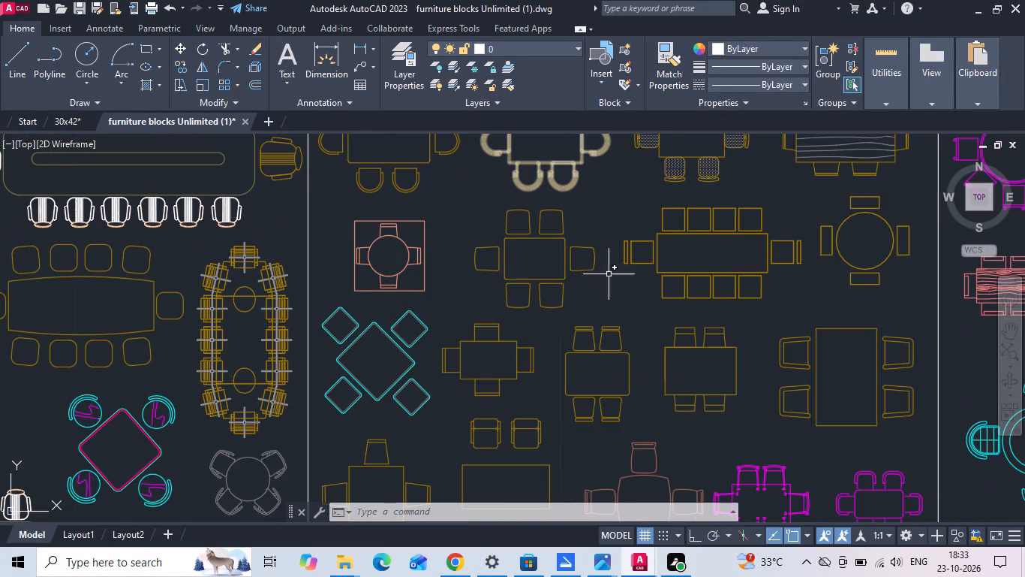
scroll(647, 298, "down", 1)
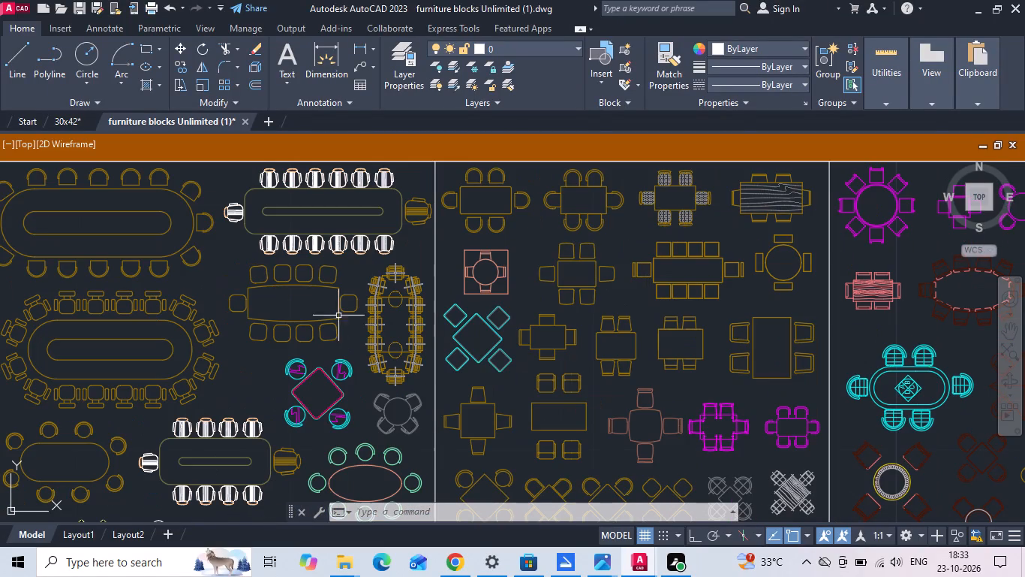
middle_click_drag(276, 313, 398, 203)
scroll(398, 203, "down", 1)
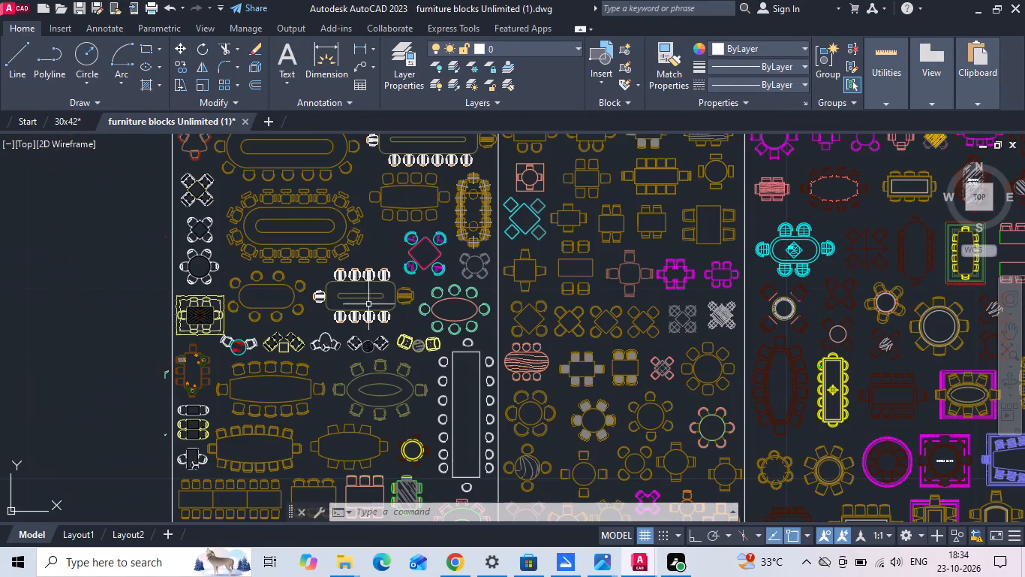
middle_click_drag(341, 375, 327, 255)
middle_click_drag(318, 391, 312, 325)
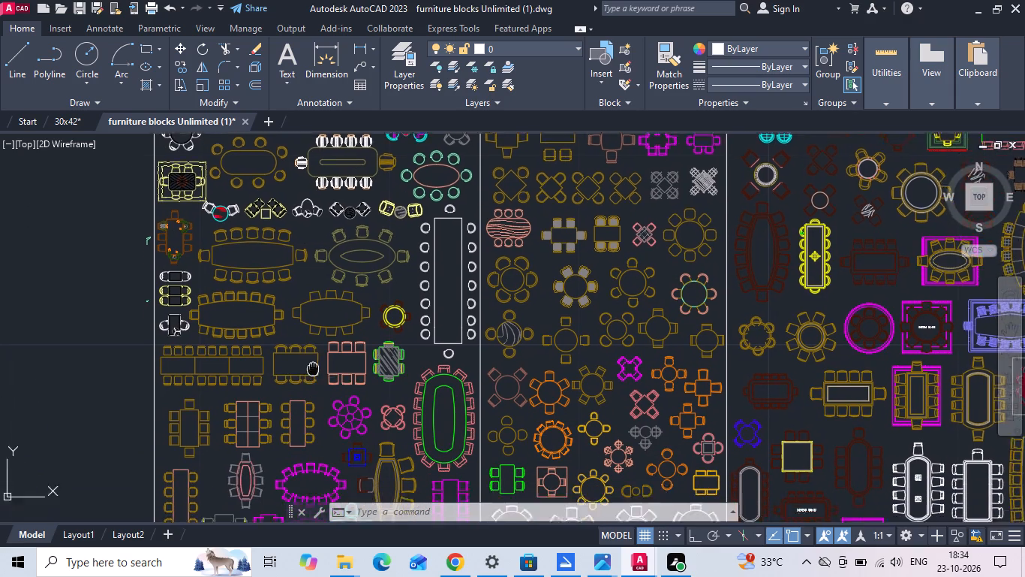
middle_click_drag(312, 325, 317, 265)
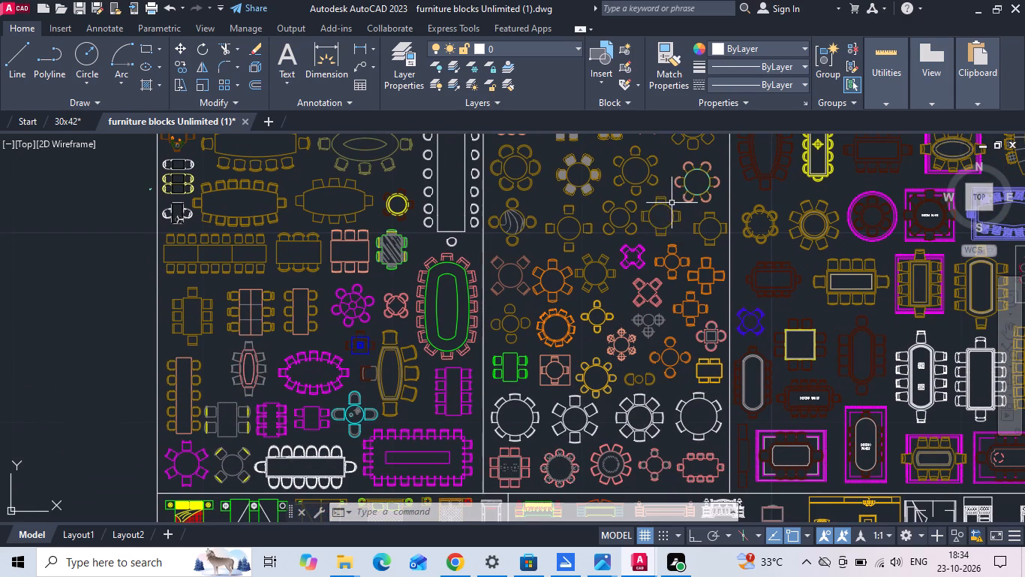
From the orange dining blocks, add to the selection the rectangular table with two chairs per long side and one at each end.
middle_click_drag(666, 202, 445, 416)
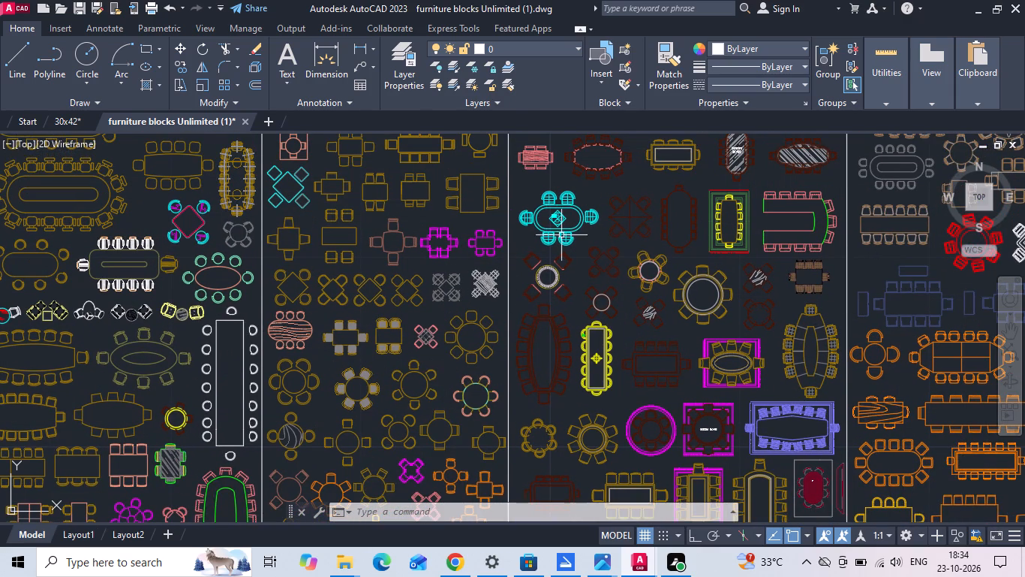
middle_click_drag(623, 276, 478, 371)
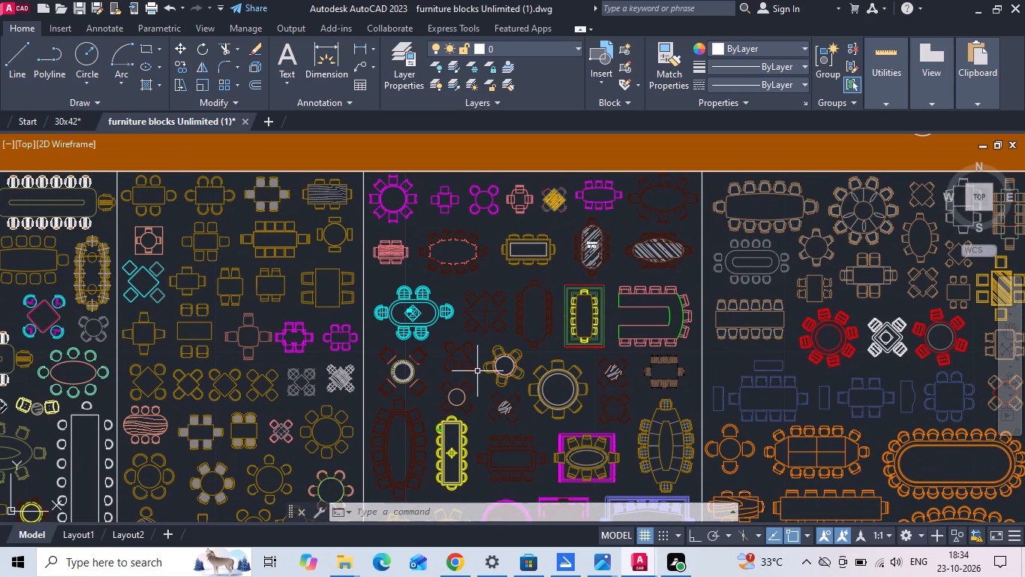
middle_click_drag(528, 434, 475, 246)
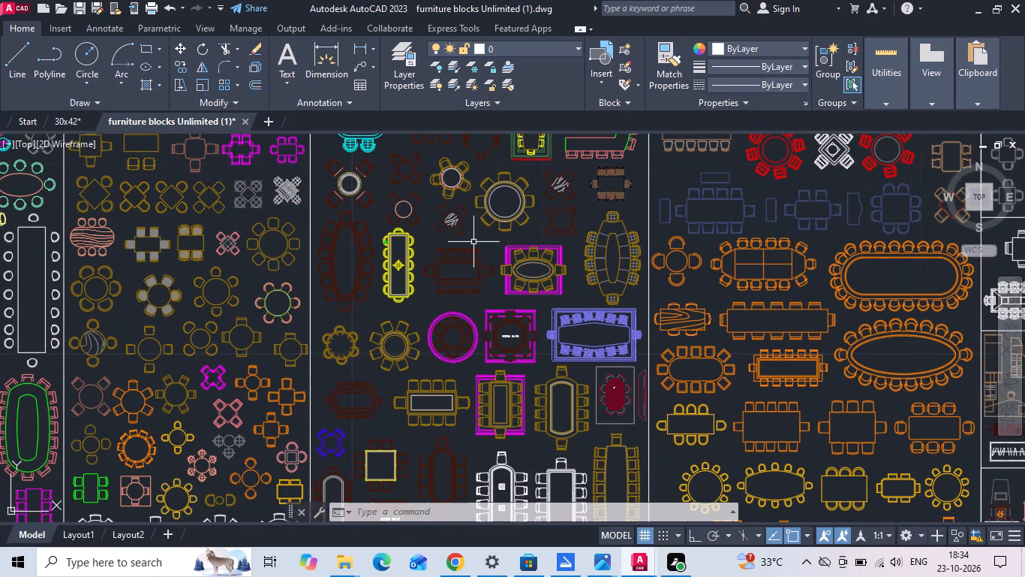
middle_click_drag(452, 414, 449, 409)
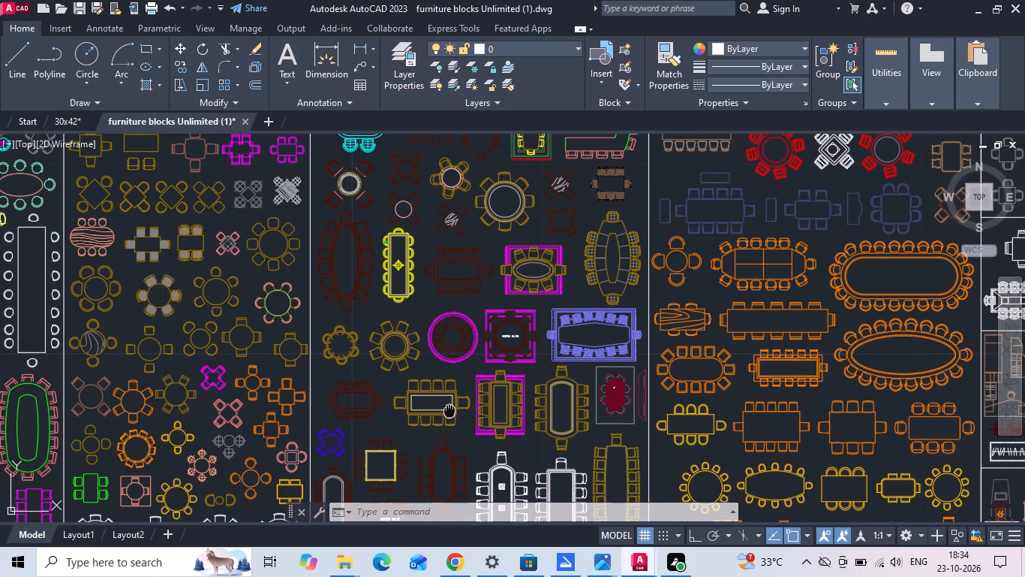
middle_click_drag(449, 409, 431, 261)
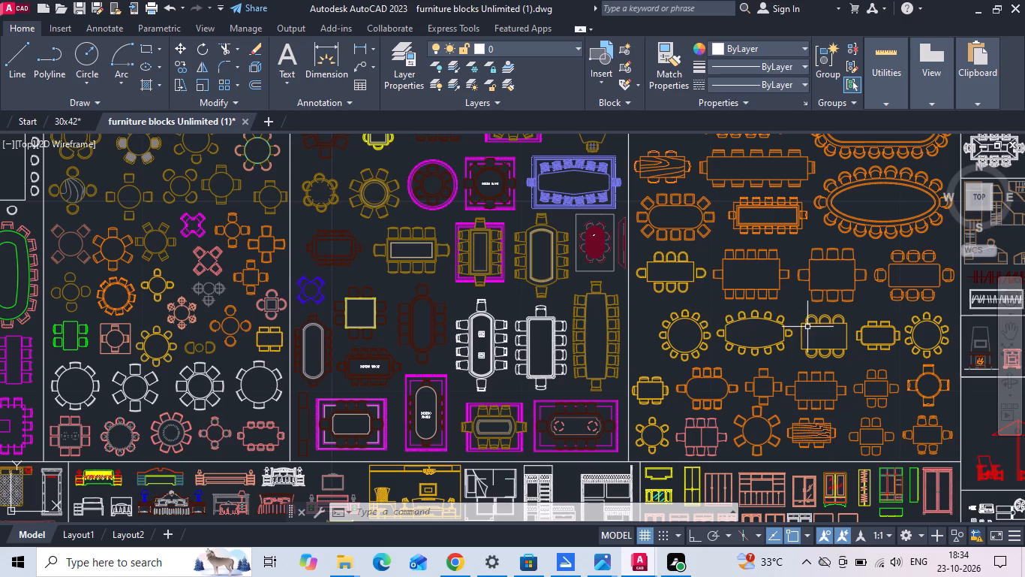
scroll(899, 434, "up", 2)
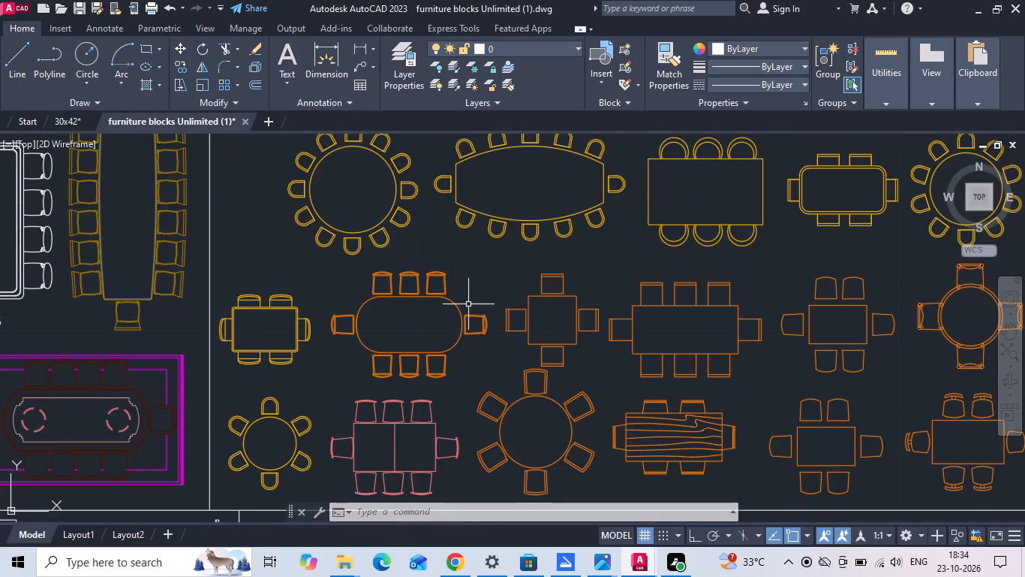
scroll(434, 312, "down", 1)
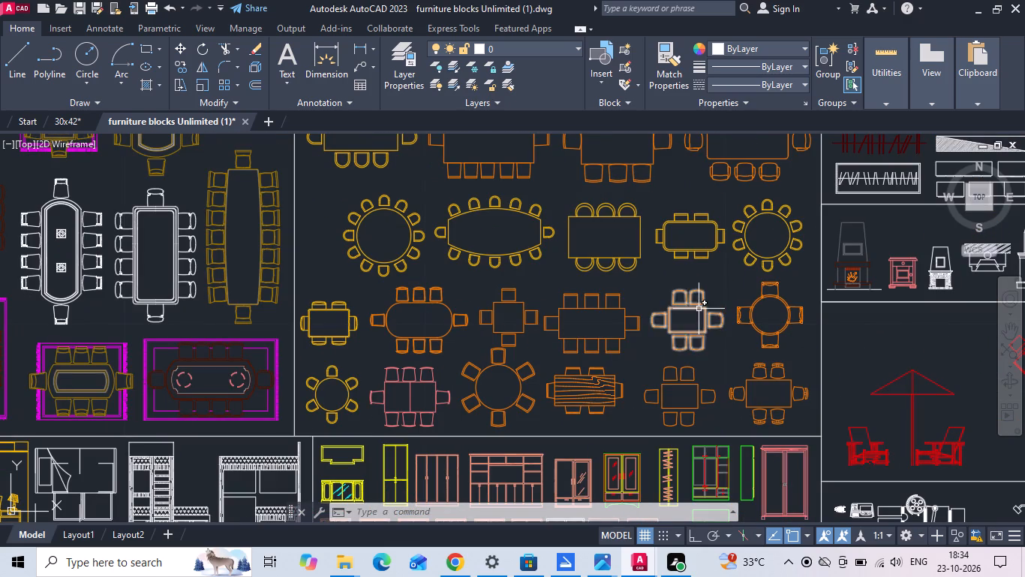
left_click(699, 309)
From the top row of white dining blocks, add to the selection the rectangular table with two chairs per long side and one at each end.
scroll(424, 367, "down", 1)
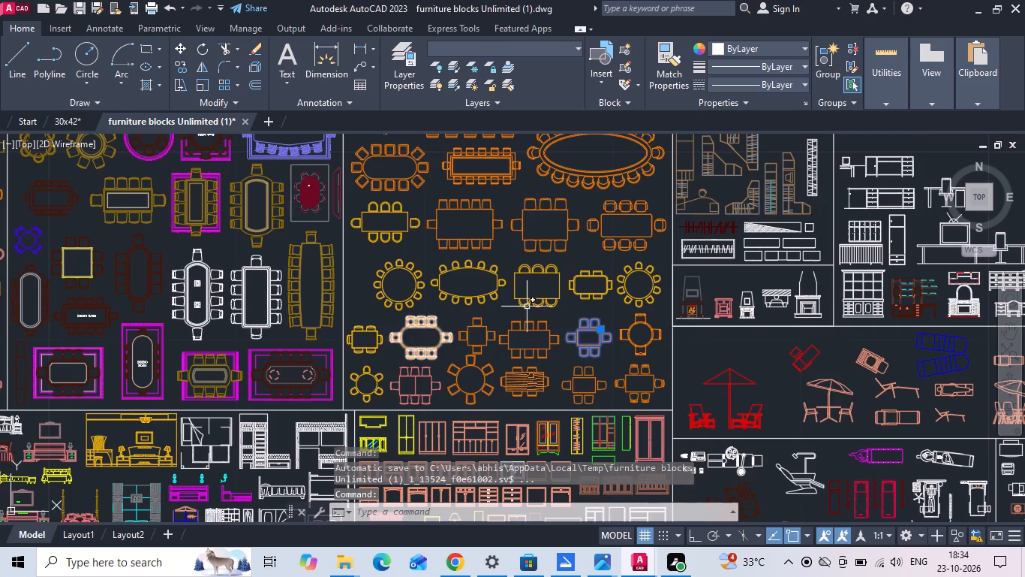
middle_click_drag(557, 242, 526, 424)
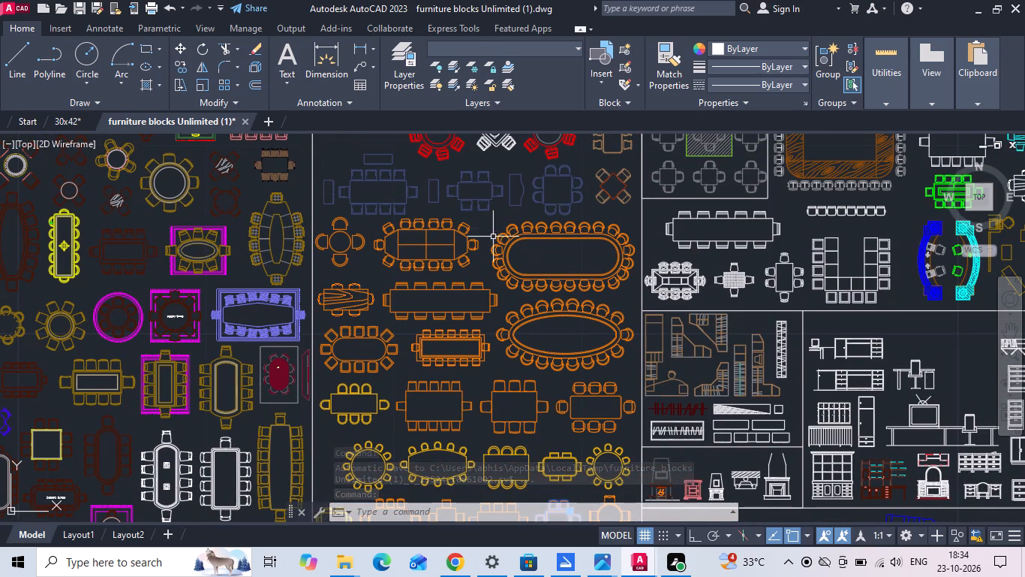
scroll(389, 327, "down", 1)
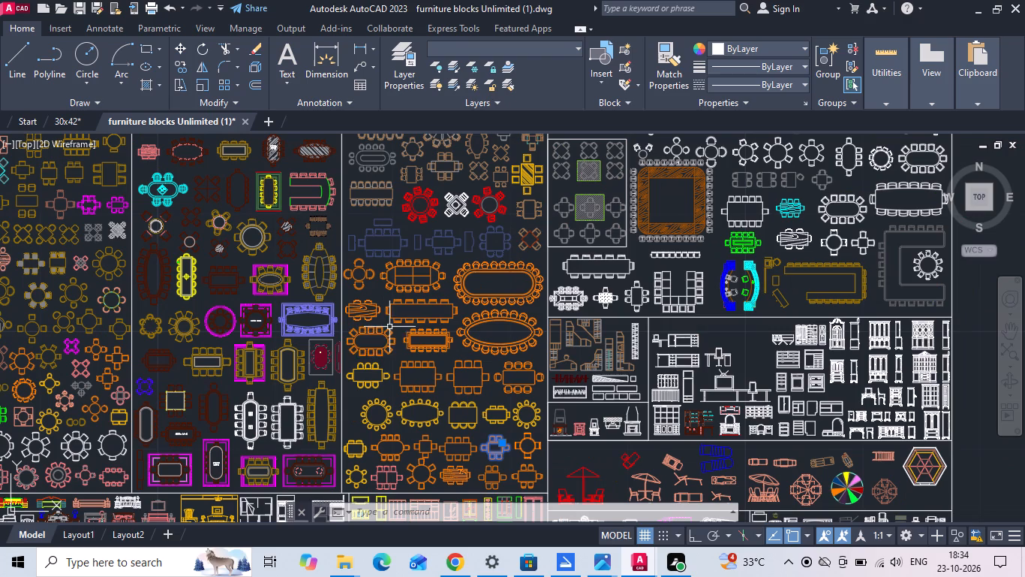
scroll(849, 213, "up", 2)
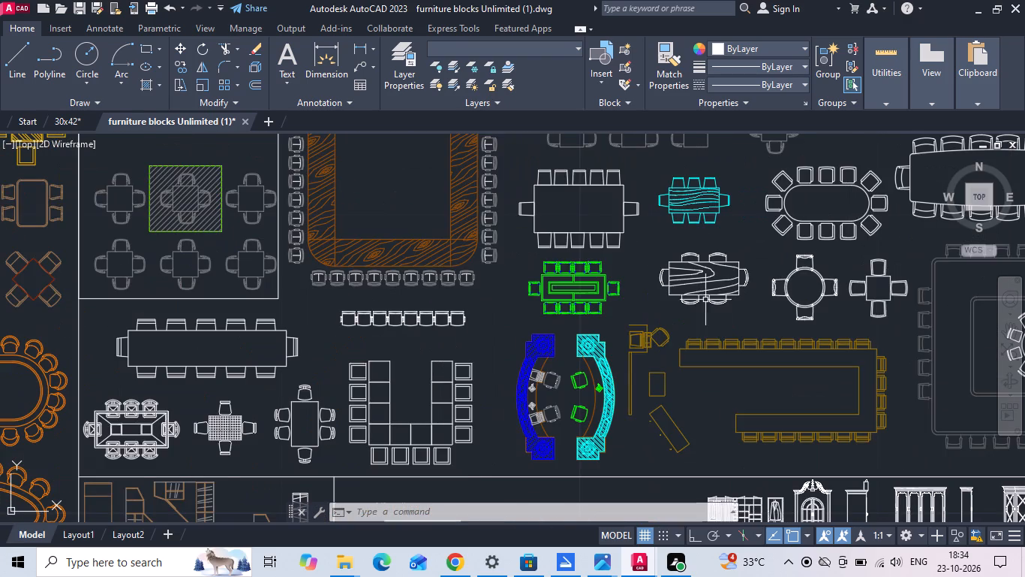
scroll(607, 367, "down", 1)
middle_click_drag(529, 302, 546, 438)
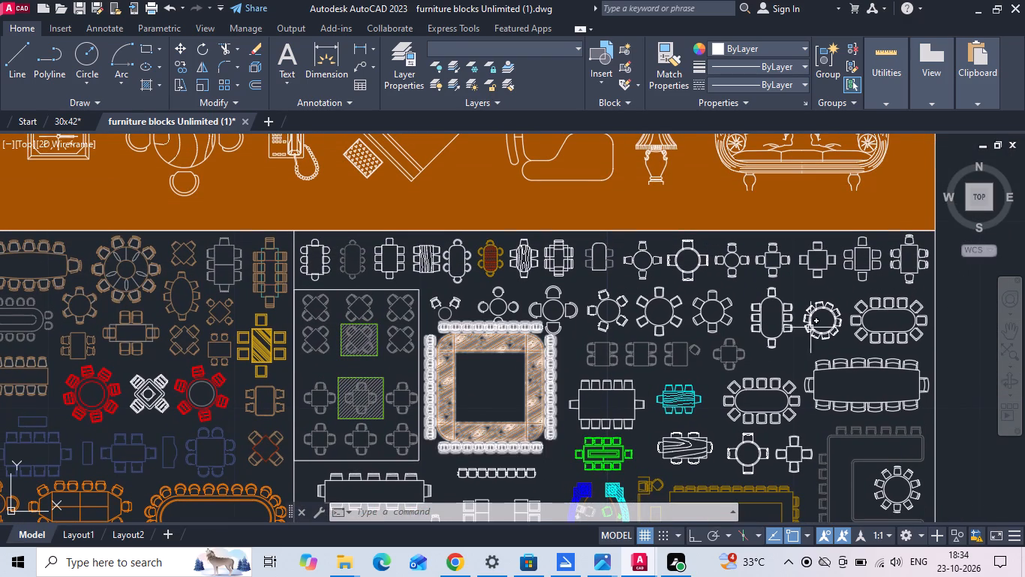
left_click(856, 267)
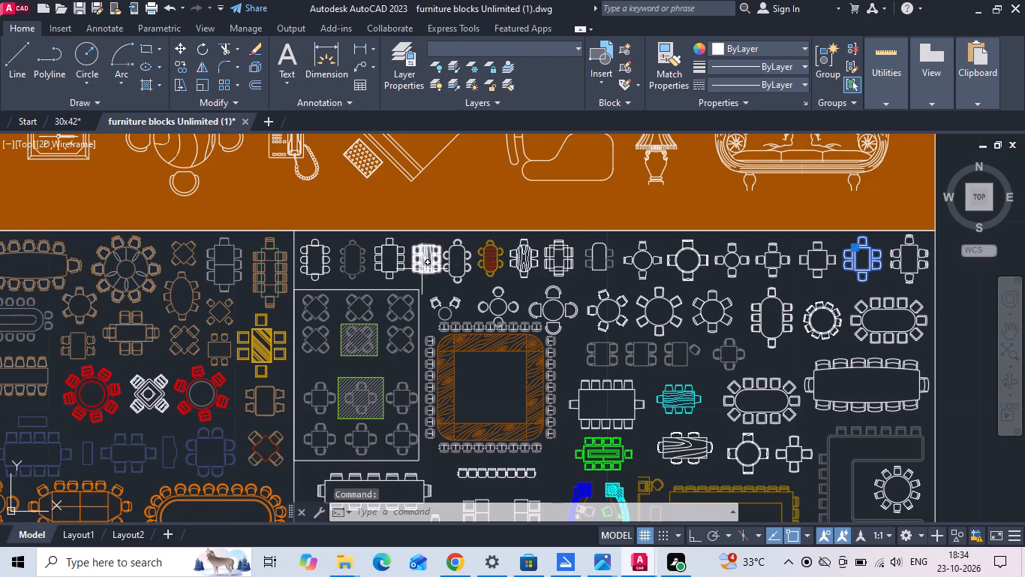
Copy the selected bed and two dining sets, and paste them into the 30x42 drawing beside the collected sofas.
scroll(457, 261, "up", 2)
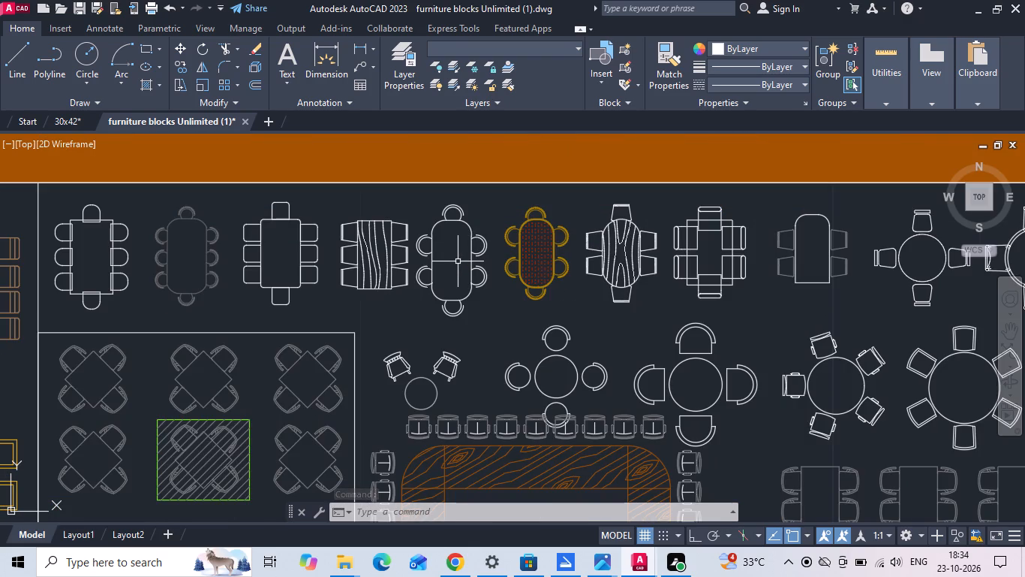
scroll(461, 255, "down", 2)
scroll(647, 252, "down", 1)
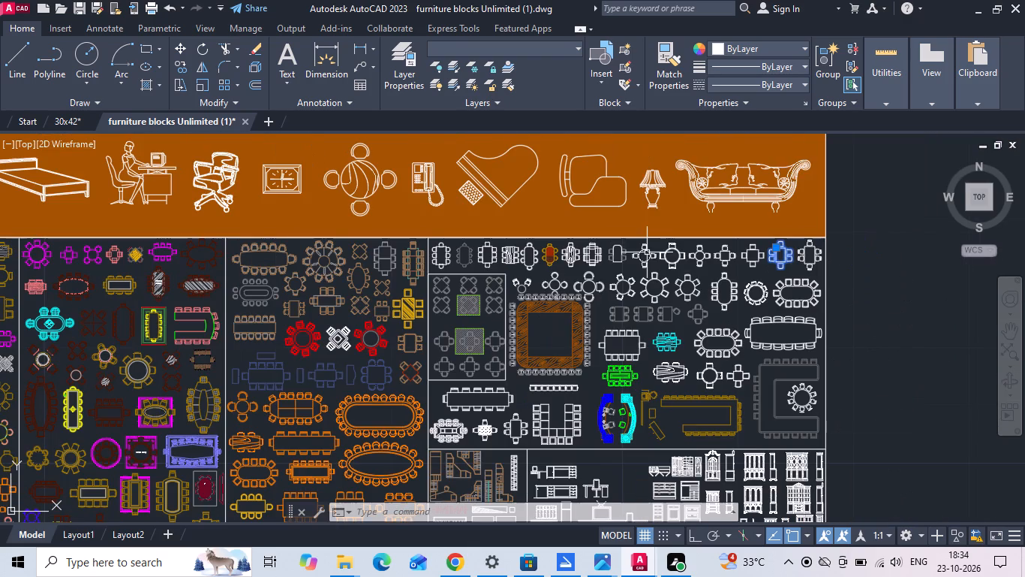
key("ctrl+c")
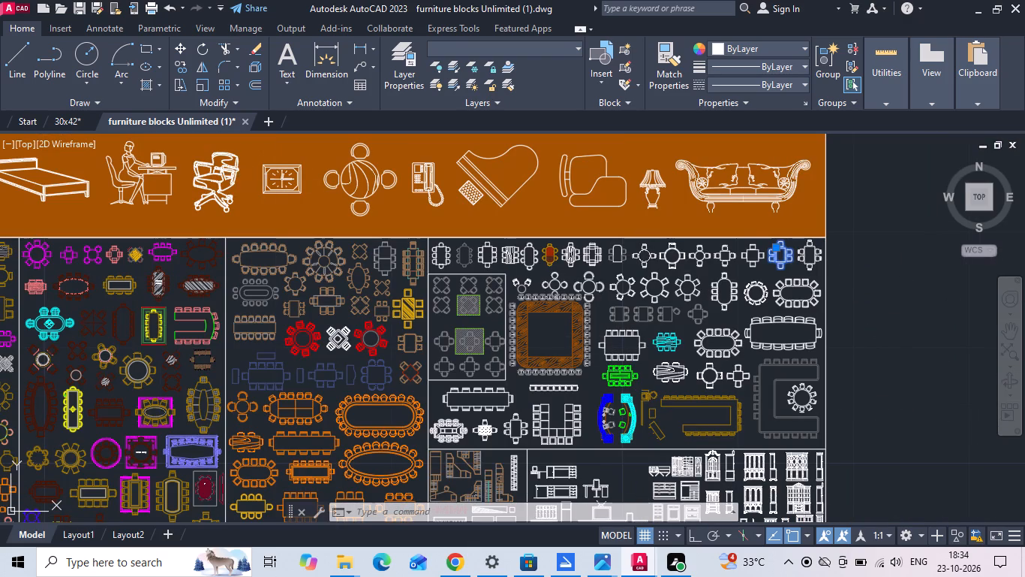
left_click(71, 122)
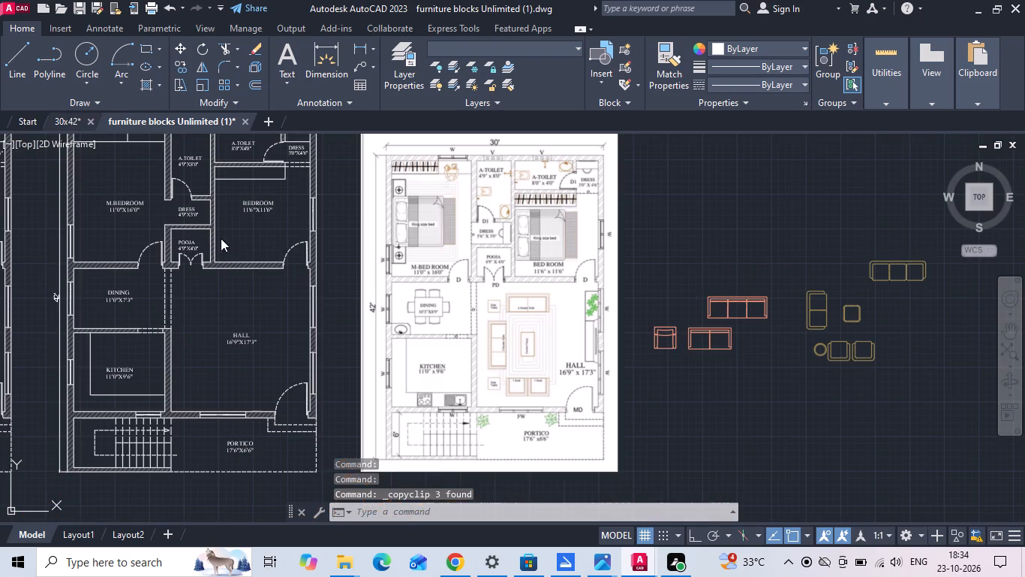
key("ctrl+v")
scroll(362, 325, "down", 1)
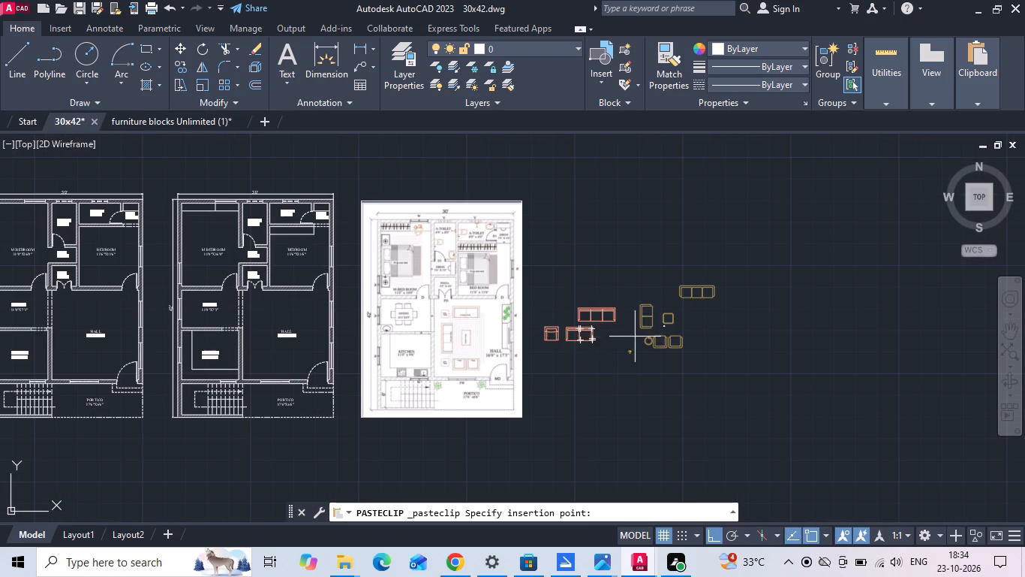
scroll(726, 346, "up", 2)
left_click(702, 272)
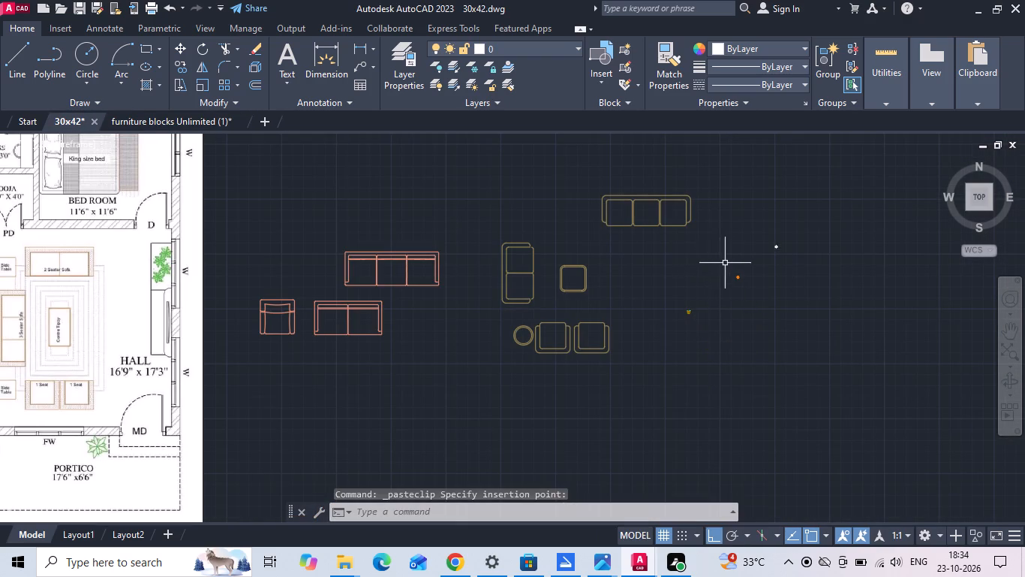
Move the tiny orange and white dining sets together, bringing the orange set close to the pasted bed, with Ortho off.
left_click_drag(785, 240, 779, 248)
left_click(714, 300)
right_click(714, 300)
left_click(724, 296)
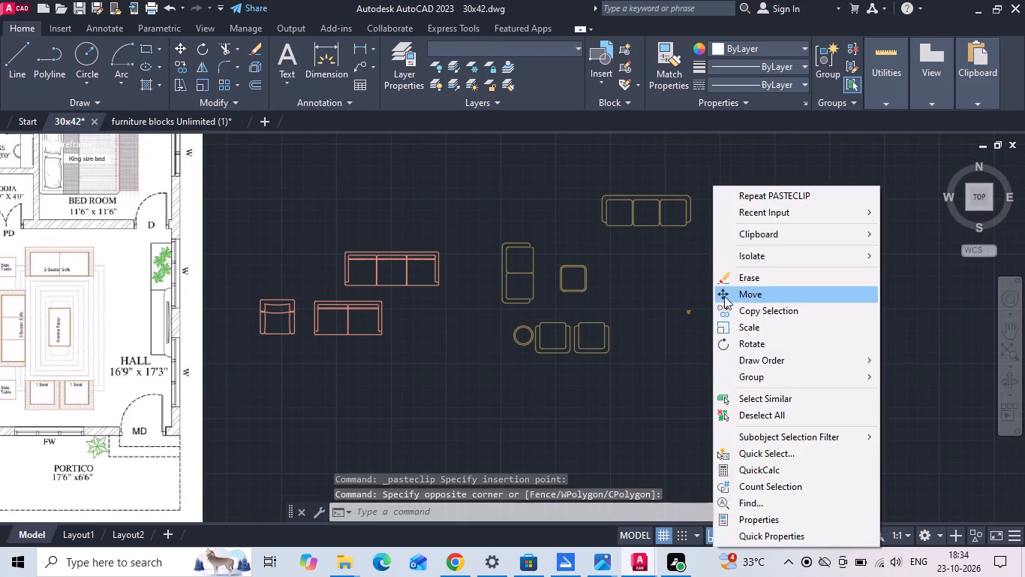
left_click(729, 295)
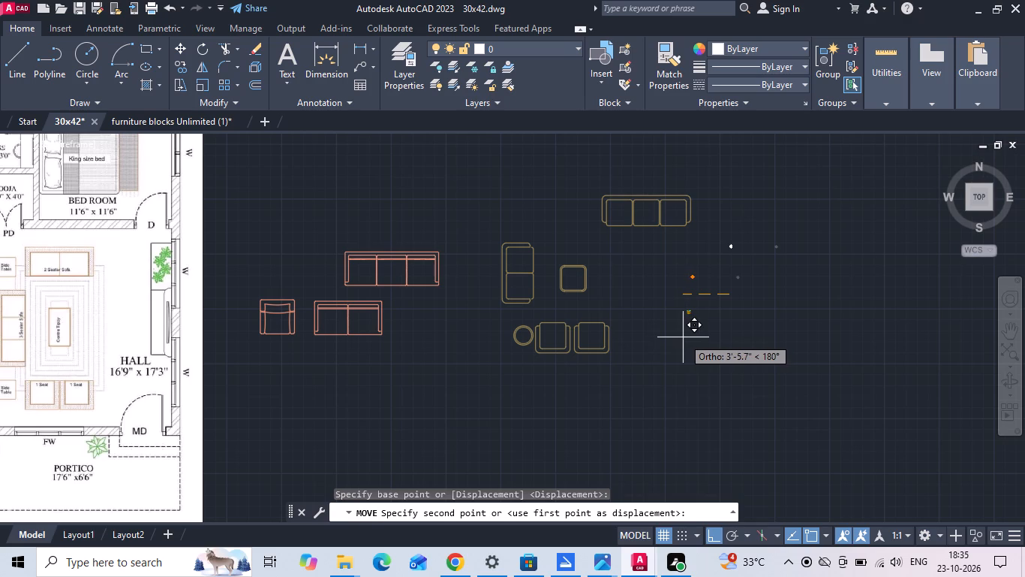
key("F8")
scroll(702, 325, "up", 2)
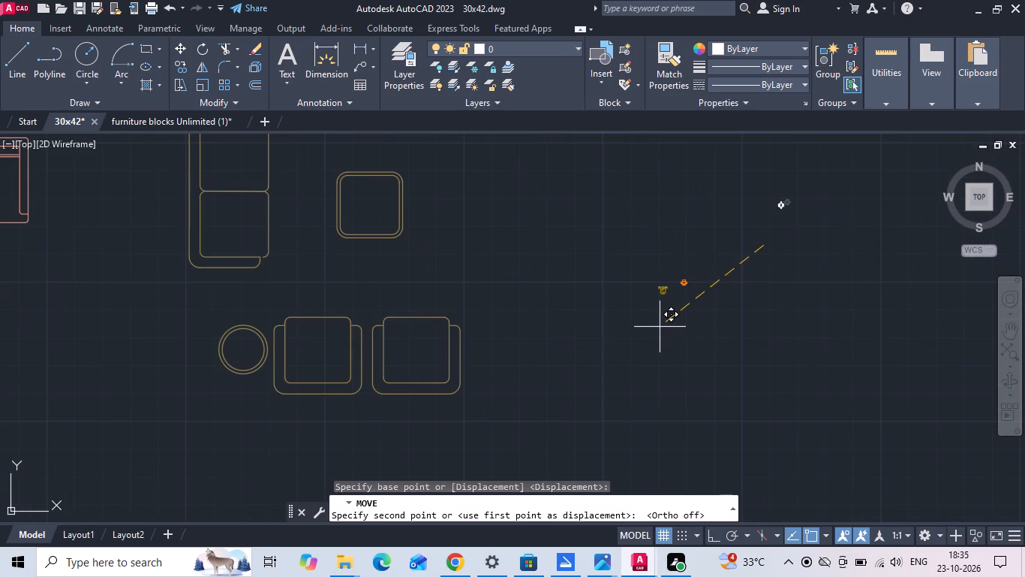
left_click(651, 328)
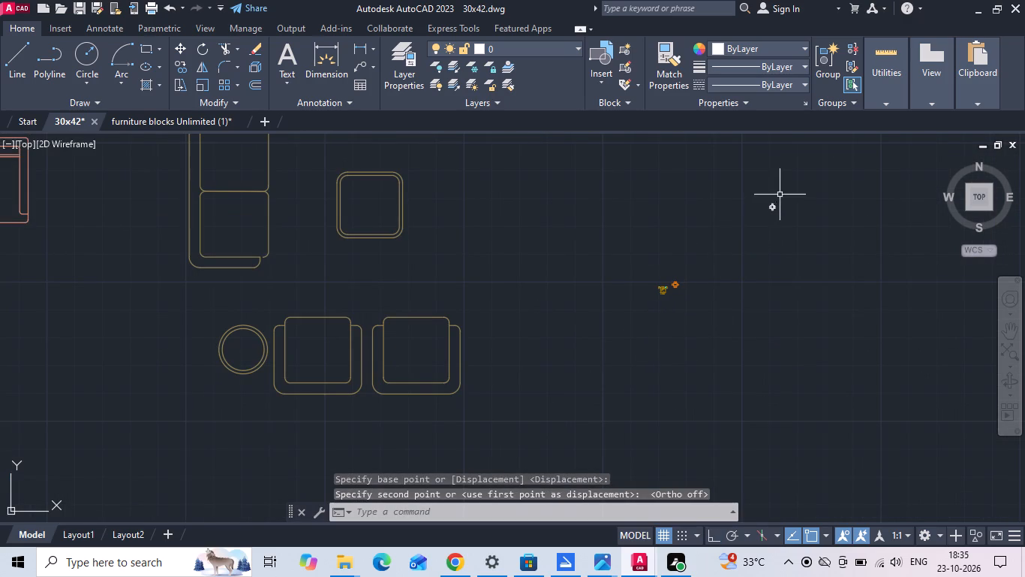
Move the tiny white dining set next to the bed, on the side opposite the orange dining set.
scroll(655, 379, "down", 1)
left_click_drag(737, 305, 738, 298)
left_click(717, 242)
right_click(717, 242)
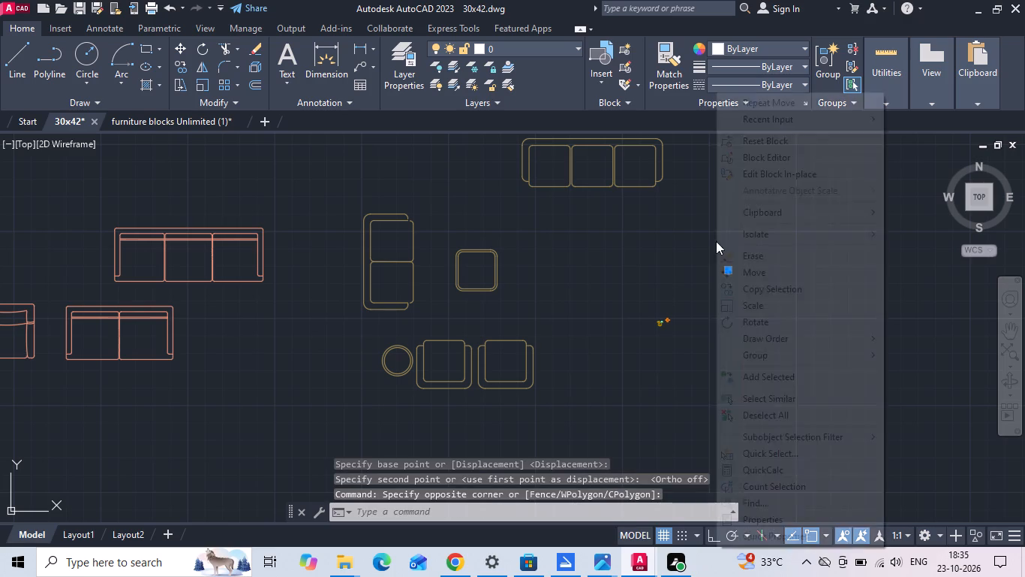
left_click(740, 276)
scroll(740, 275, "up", 2)
left_click(710, 268)
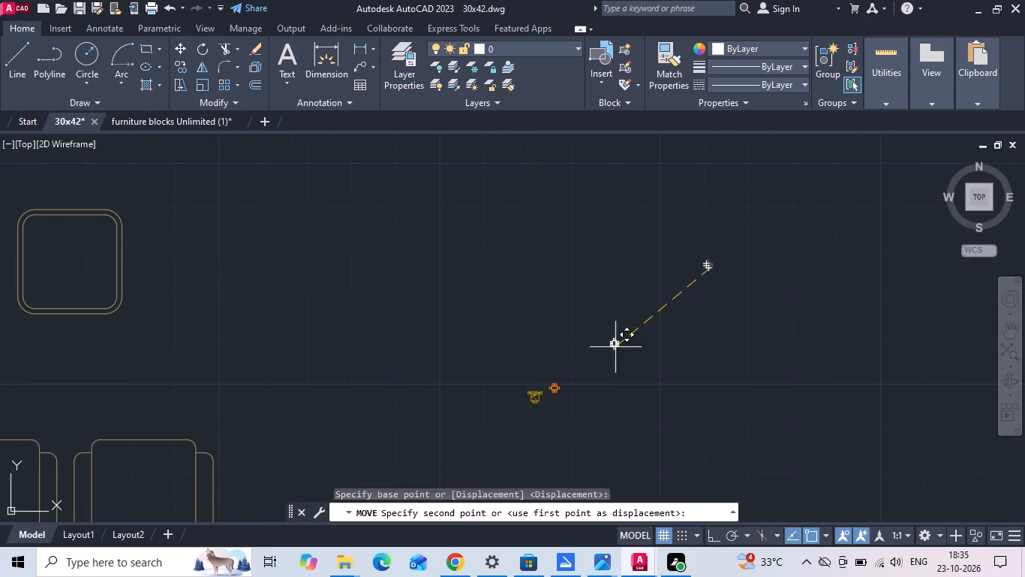
scroll(569, 382, "up", 3)
middle_click_drag(452, 421, 522, 324)
left_click(485, 321)
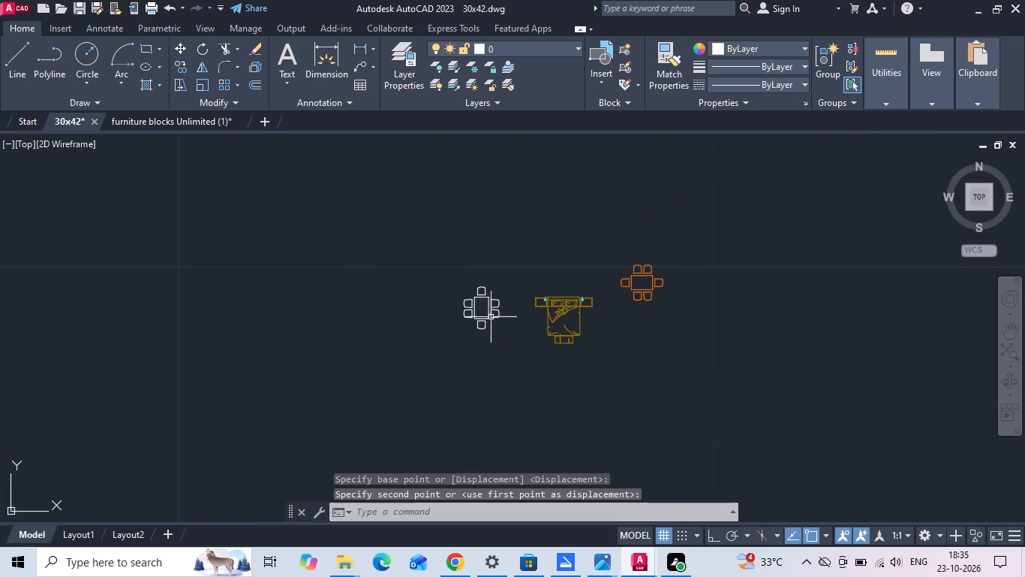
Scale the bed and both dining sets together by a factor of 39.3701 from a base point on the bed.
left_click_drag(413, 262, 434, 297)
left_click(687, 354)
right_click(591, 301)
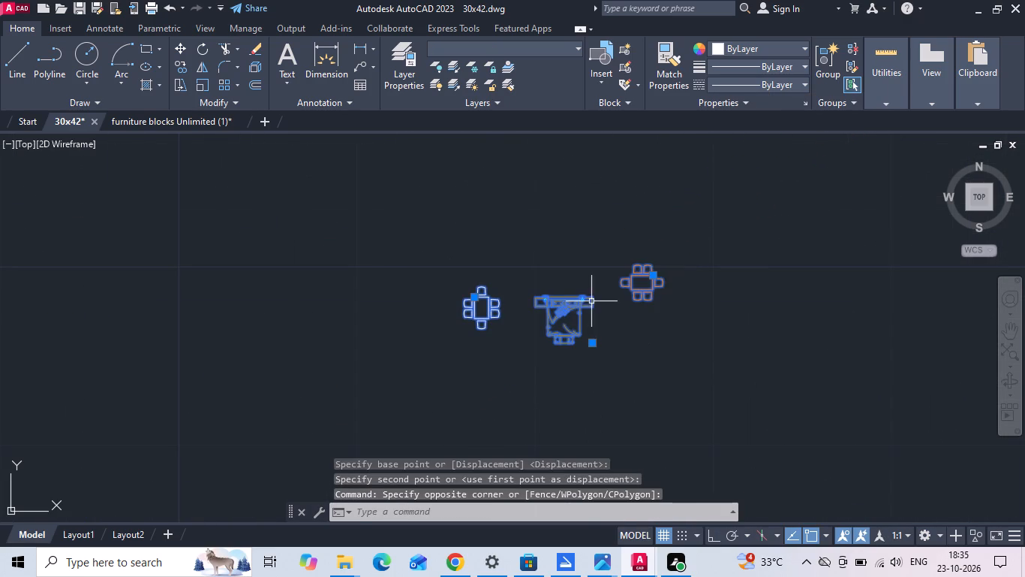
left_click(604, 324)
left_click_drag(559, 307, 563, 320)
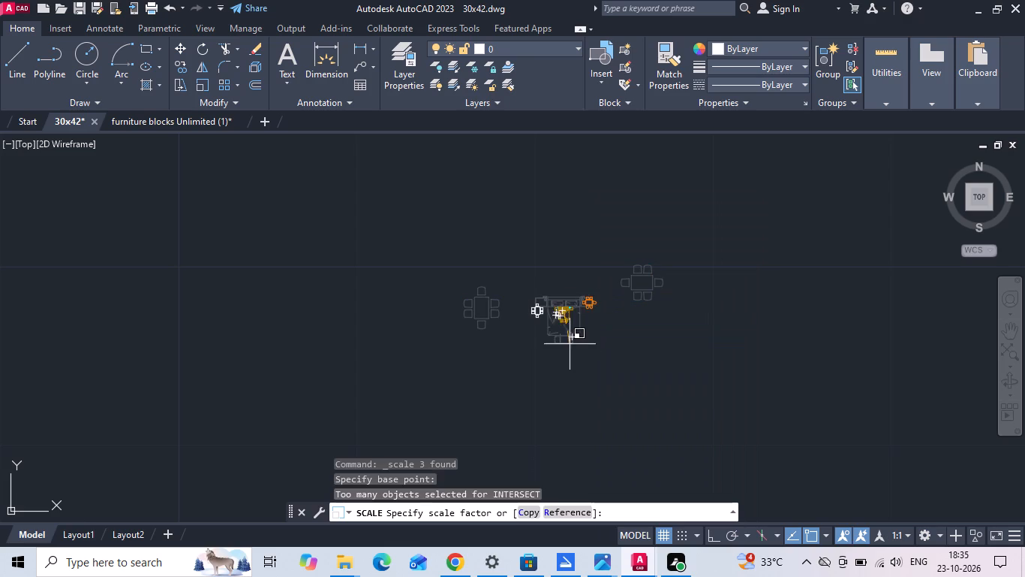
type("39.3701")
key("Return")
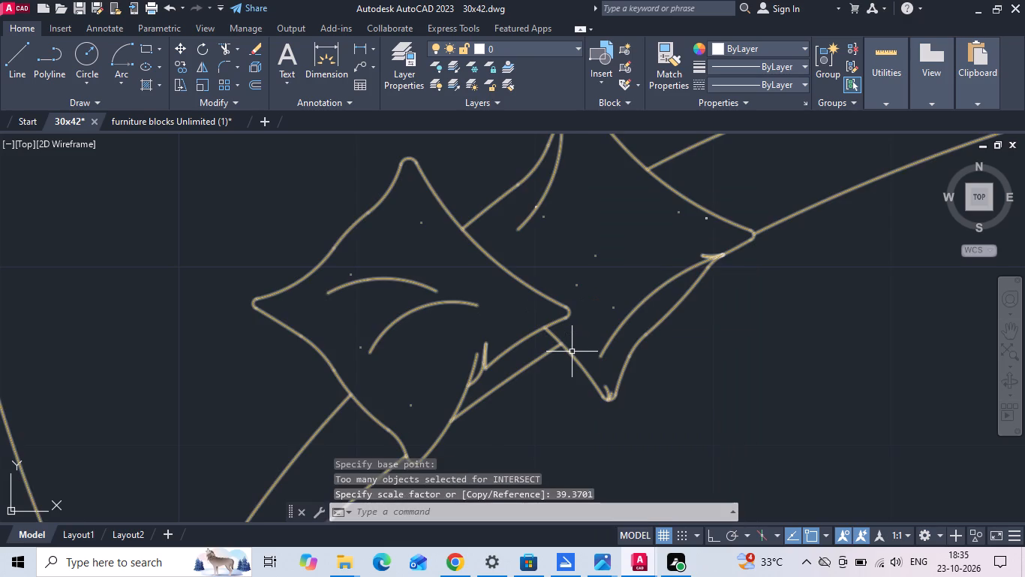
scroll(568, 335, "down", 7)
middle_click_drag(535, 335, 736, 316)
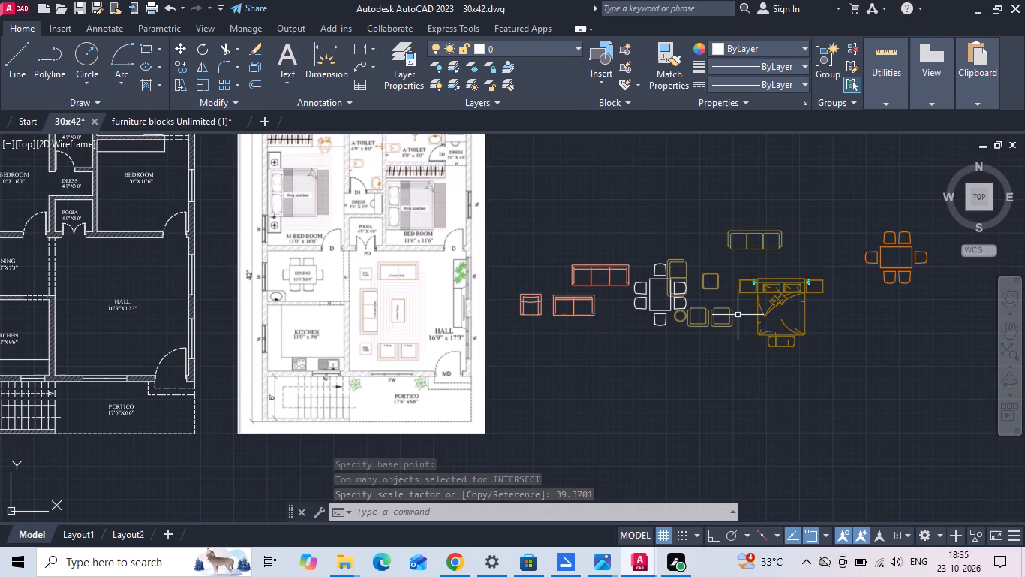
Check the dining area in the reference image and look through the furniture blocks drawing for a matching six-seat dining set.
scroll(751, 328, "down", 1)
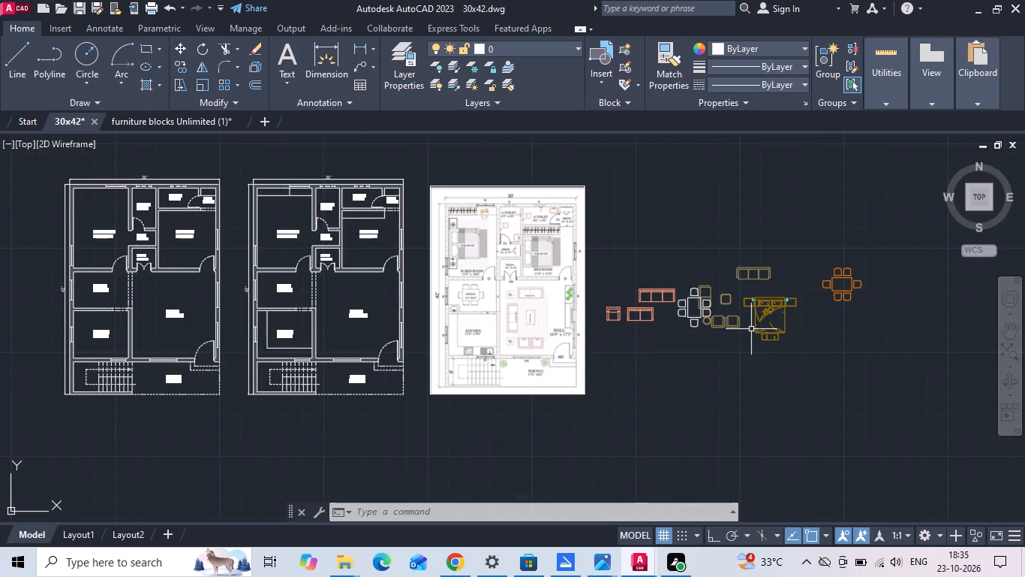
scroll(751, 331, "up", 1)
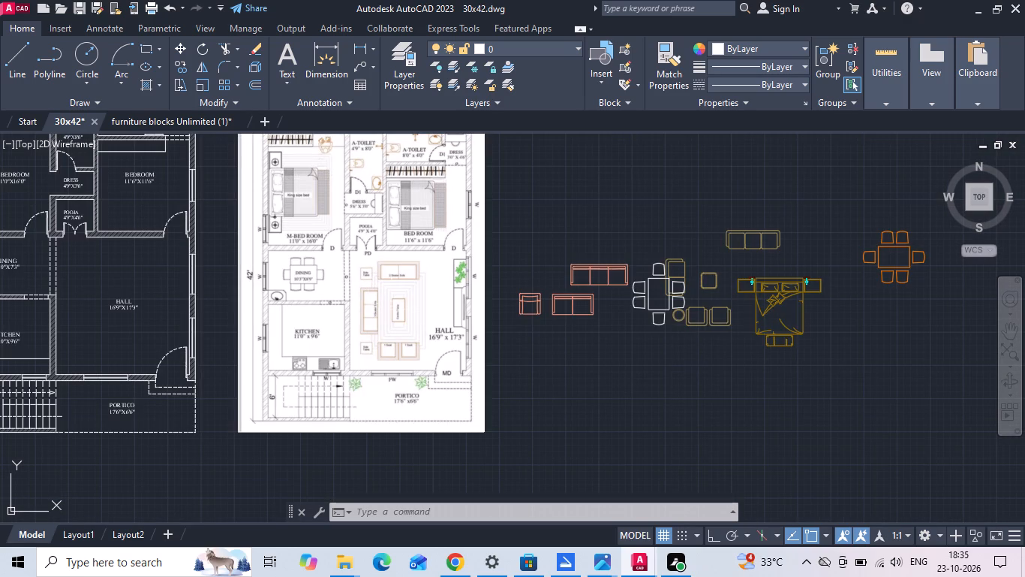
scroll(271, 255, "up", 2)
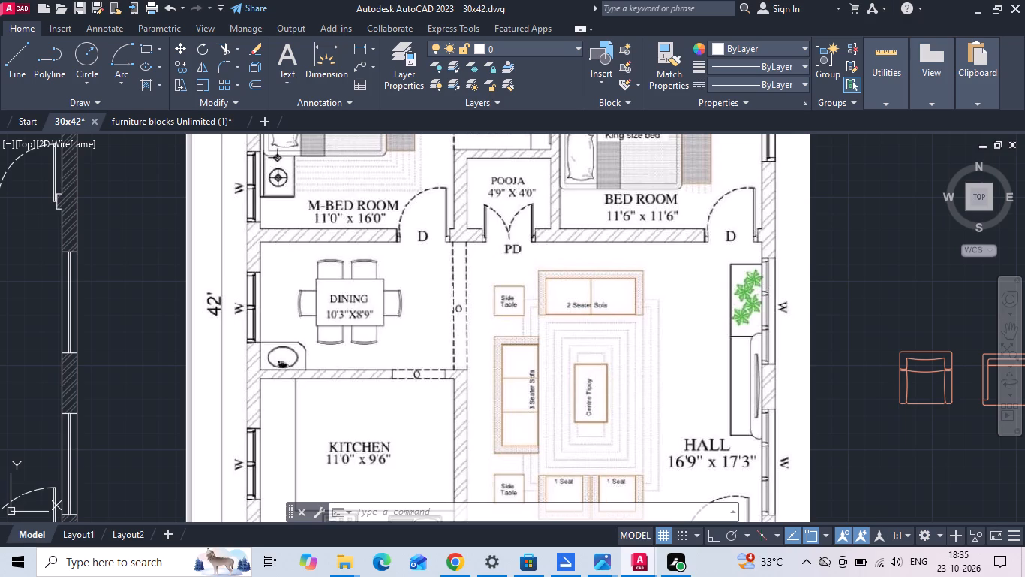
left_click(161, 123)
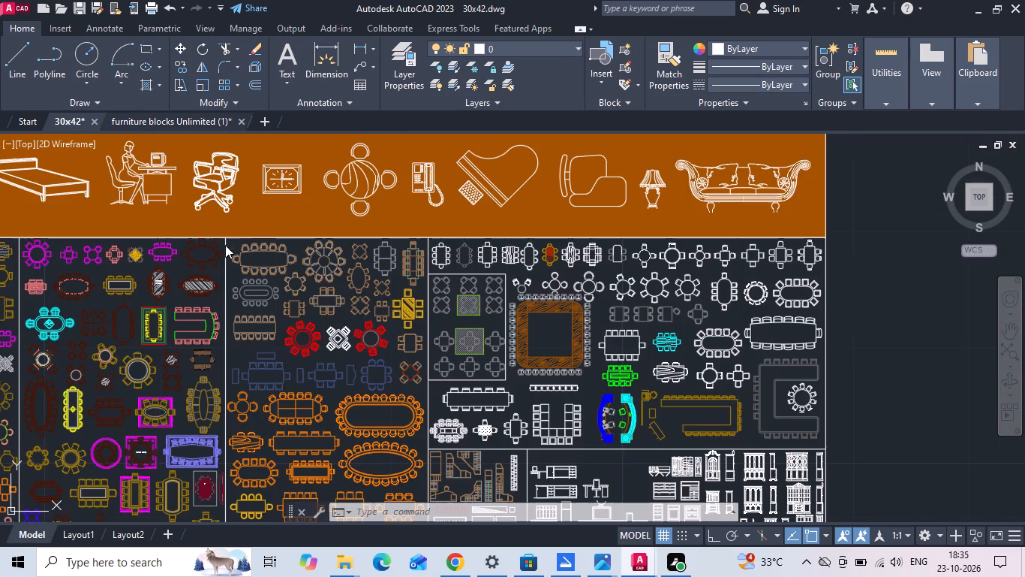
scroll(560, 261, "up", 2)
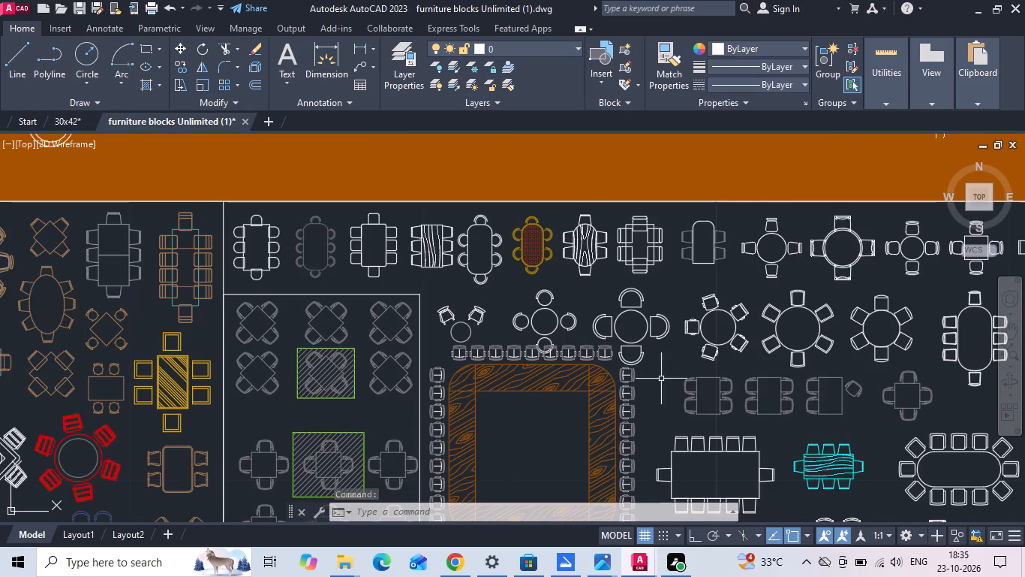
scroll(444, 315, "down", 1)
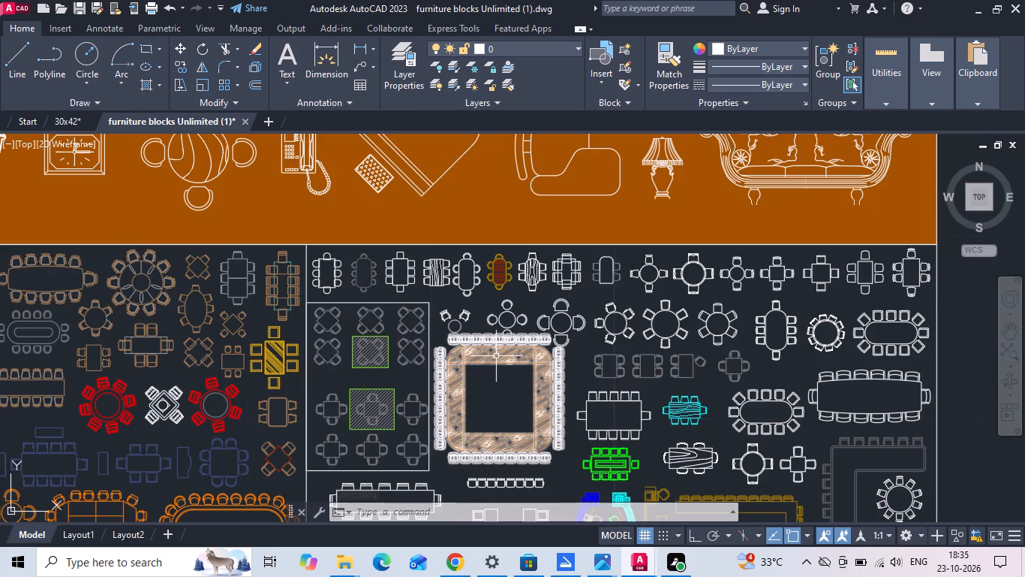
middle_click_drag(495, 356, 494, 353)
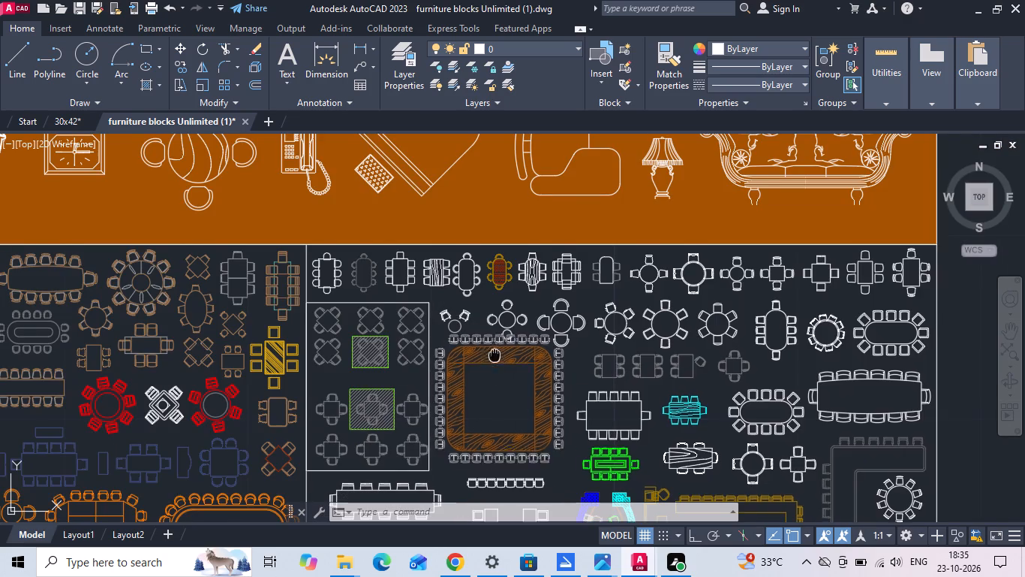
middle_click_drag(494, 353, 458, 217)
middle_click_drag(473, 337, 495, 258)
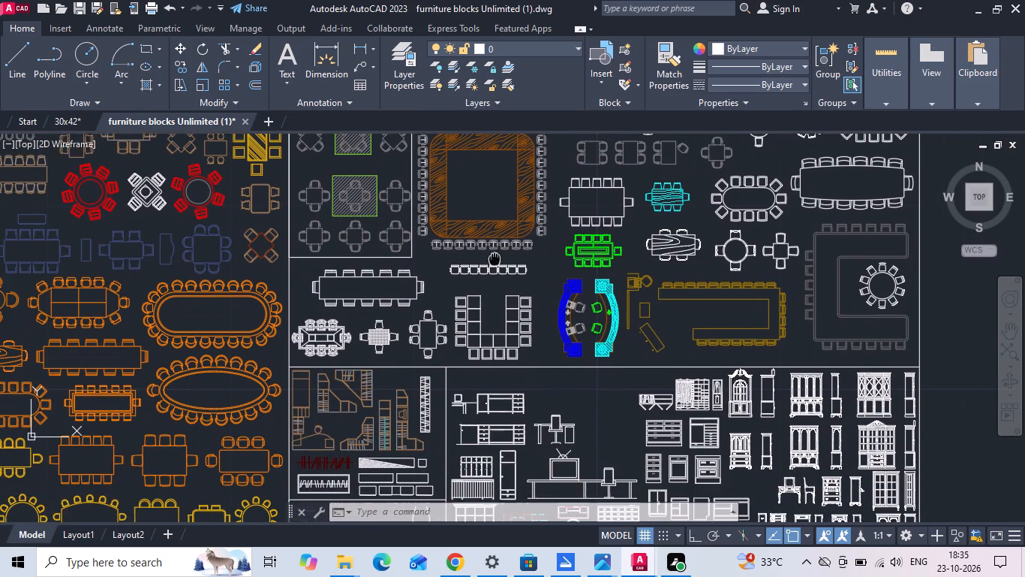
middle_click_drag(443, 292, 495, 233)
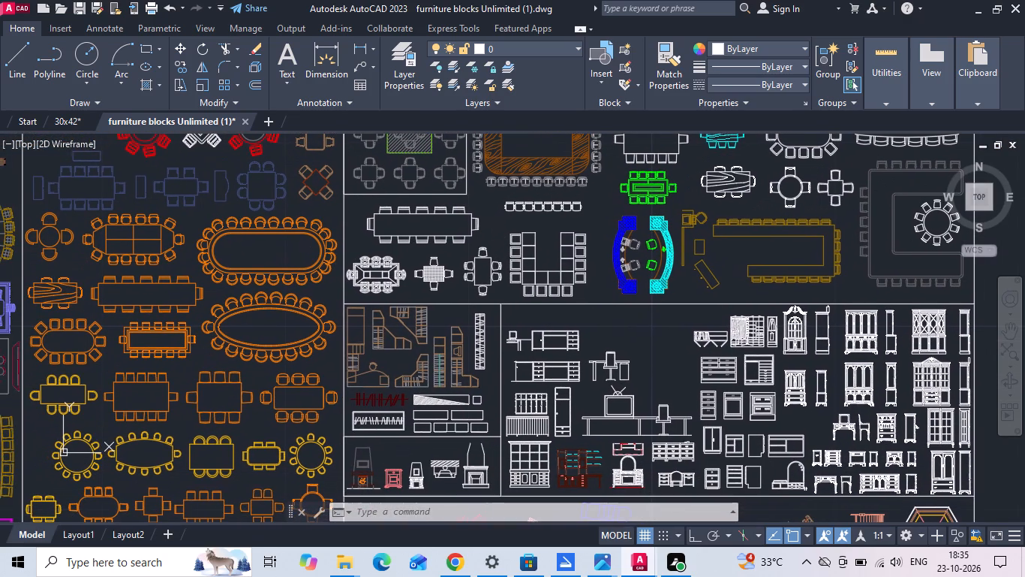
middle_click_drag(190, 410, 287, 354)
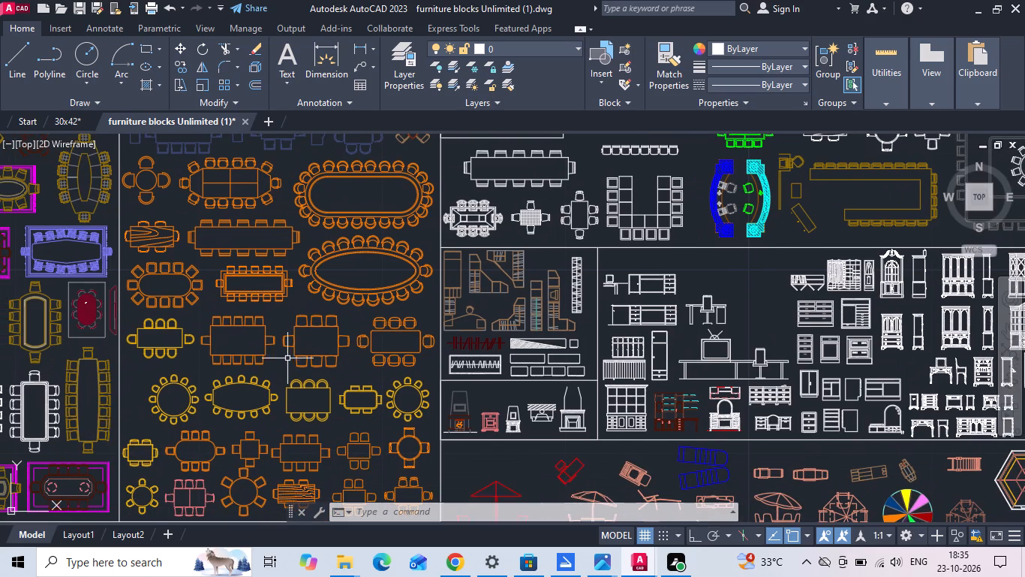
scroll(270, 471, "up", 2)
middle_click_drag(269, 457, 442, 299)
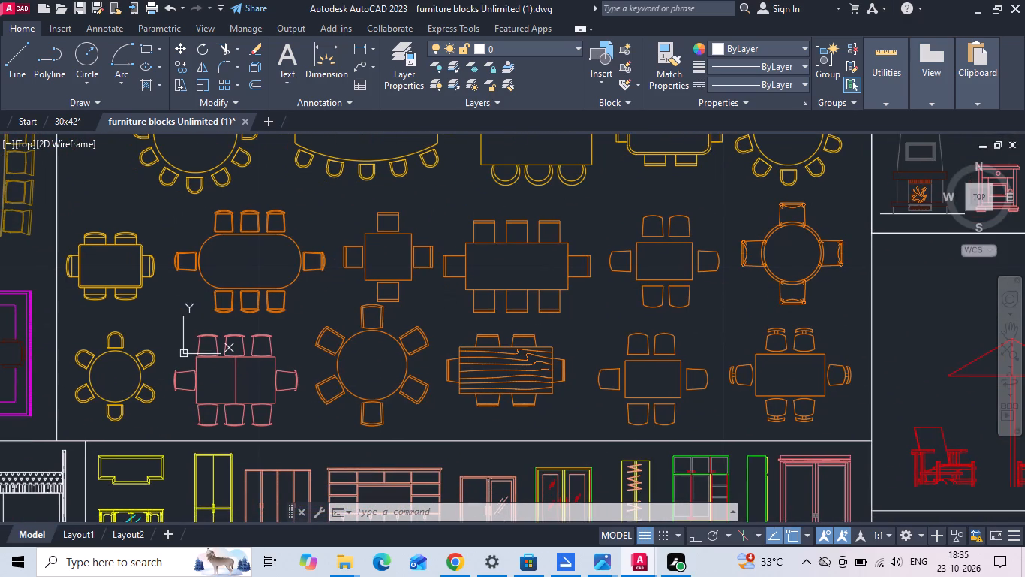
scroll(651, 382, "down", 1)
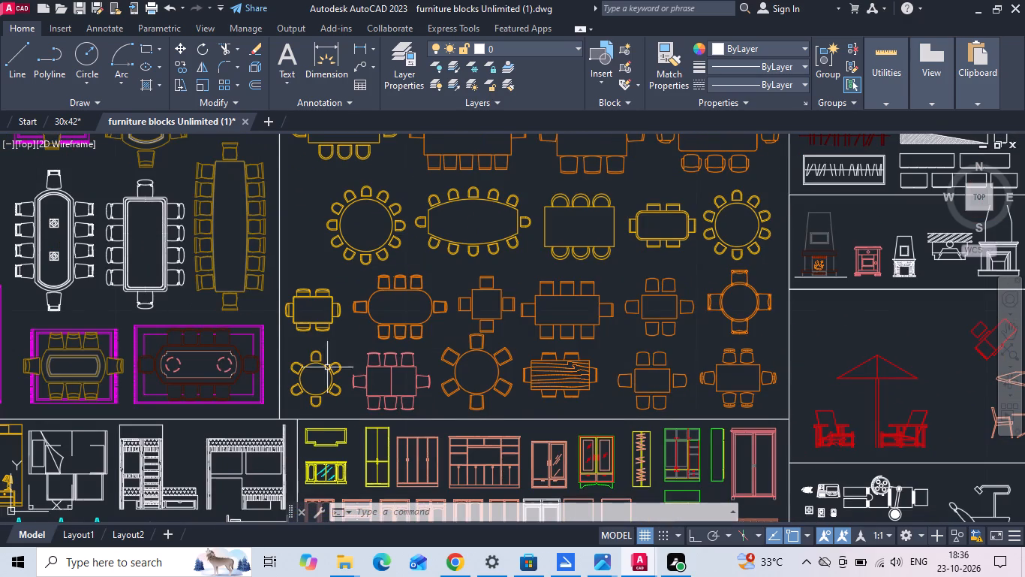
middle_click_drag(231, 388, 602, 383)
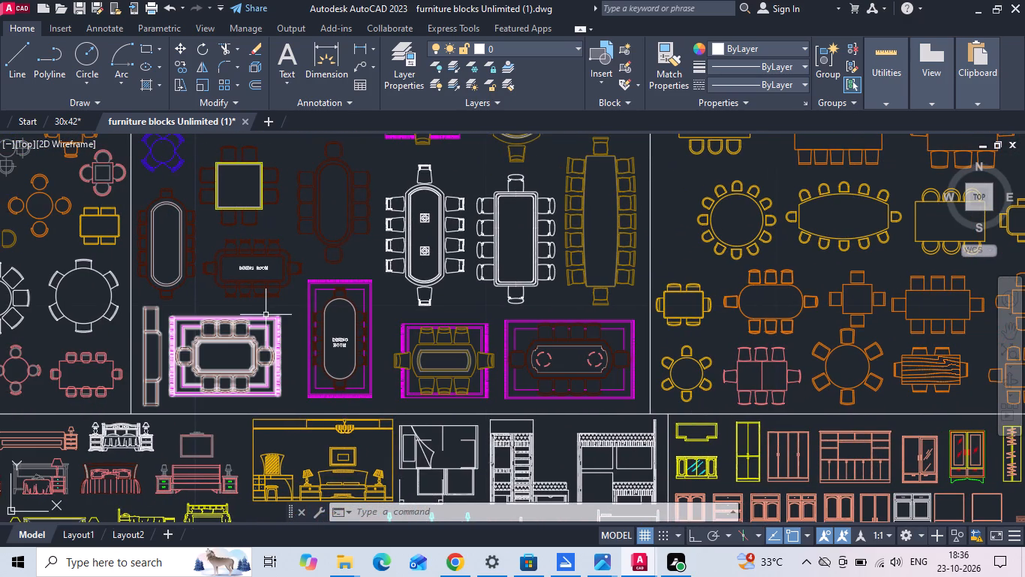
middle_click_drag(230, 314, 389, 358)
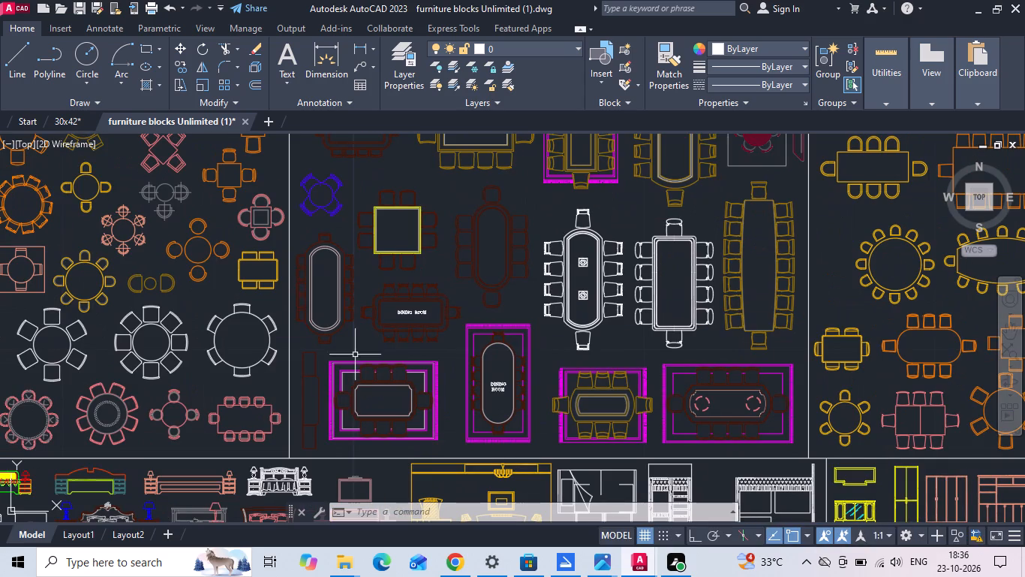
middle_click_drag(209, 384, 618, 304)
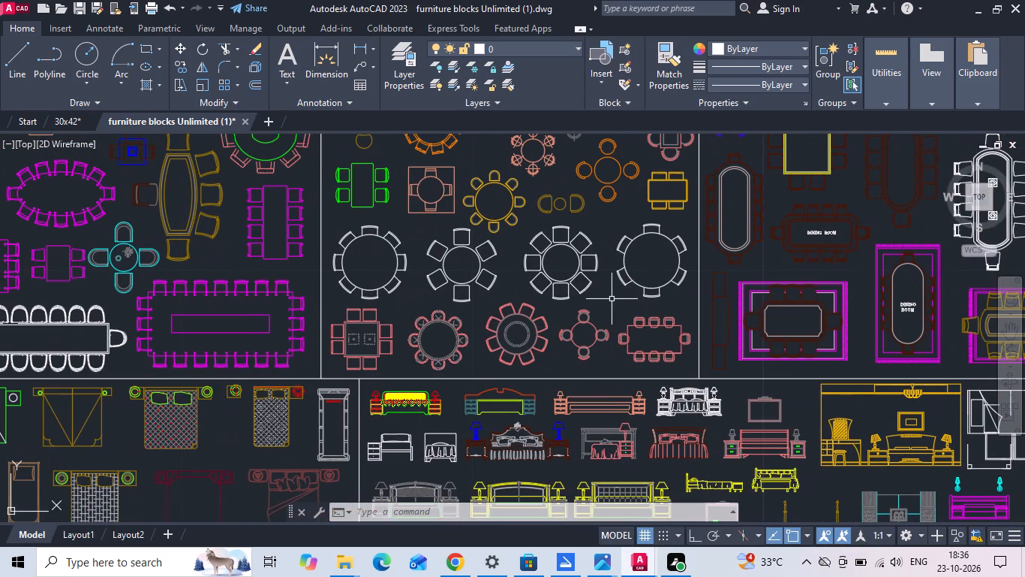
middle_click_drag(404, 265, 382, 438)
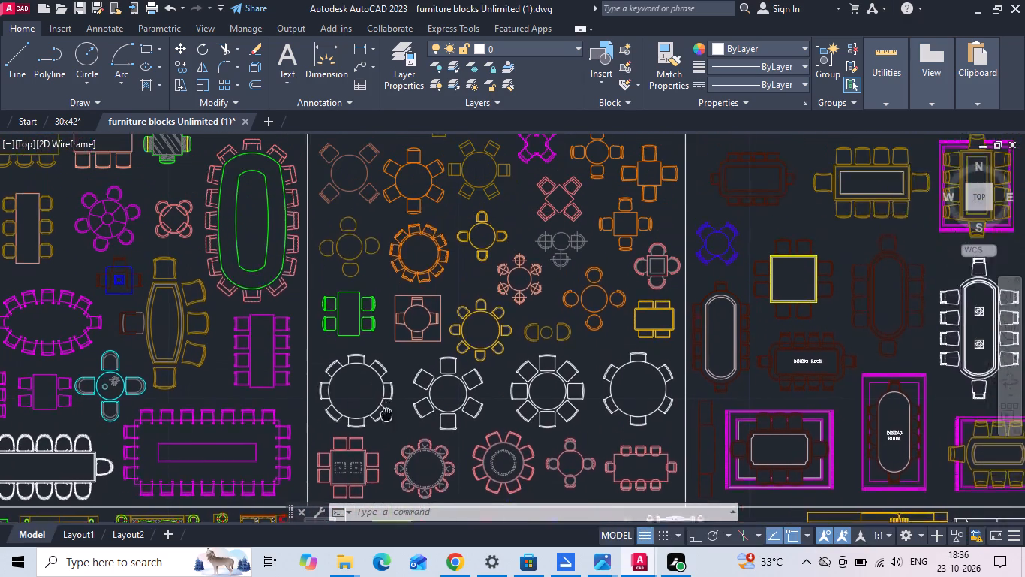
middle_click_drag(382, 438, 374, 475)
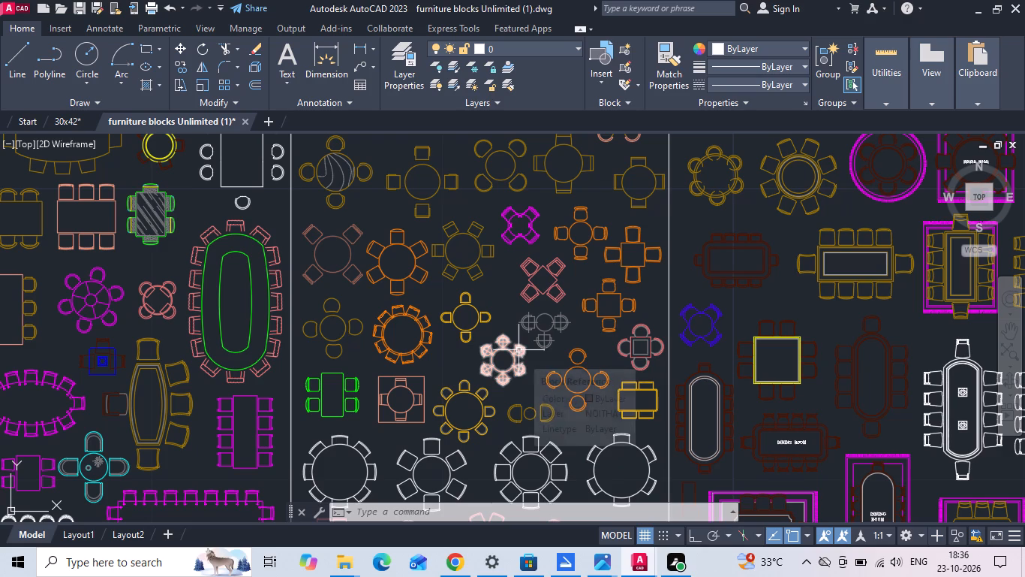
scroll(322, 357, "down", 1)
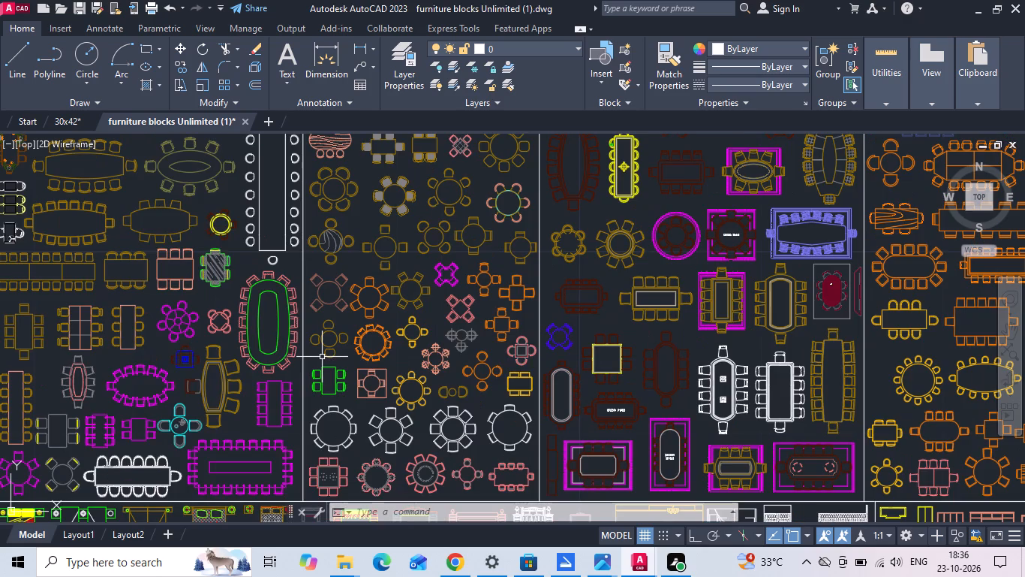
middle_click_drag(324, 278, 344, 362)
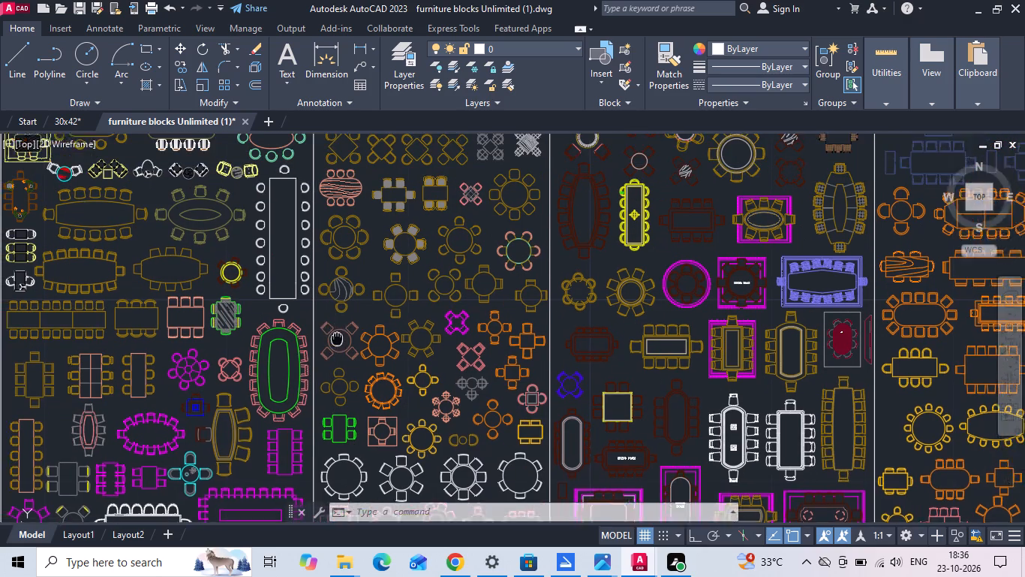
middle_click_drag(344, 362, 352, 388)
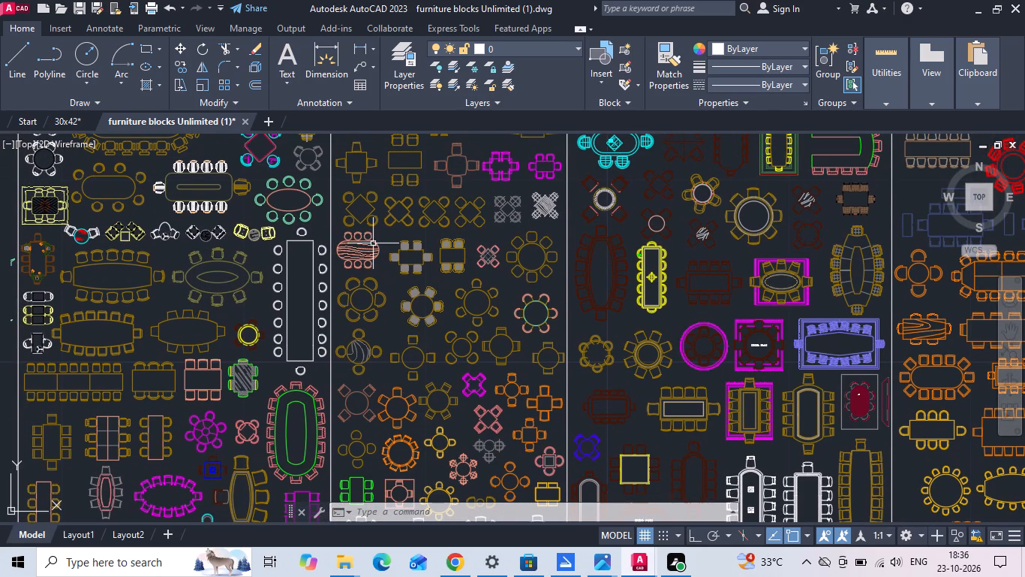
middle_click_drag(376, 250, 439, 373)
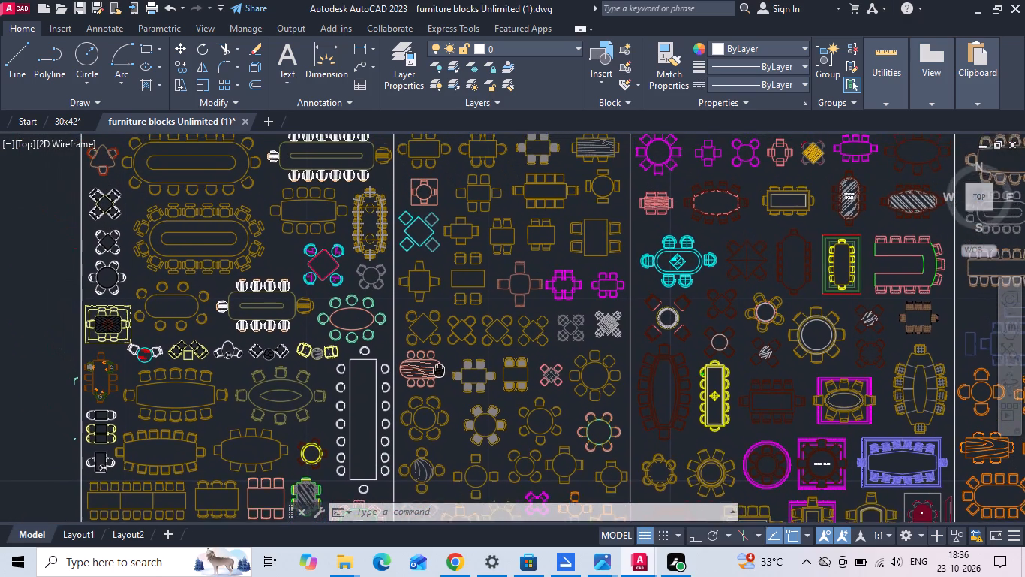
middle_click_drag(439, 373, 377, 419)
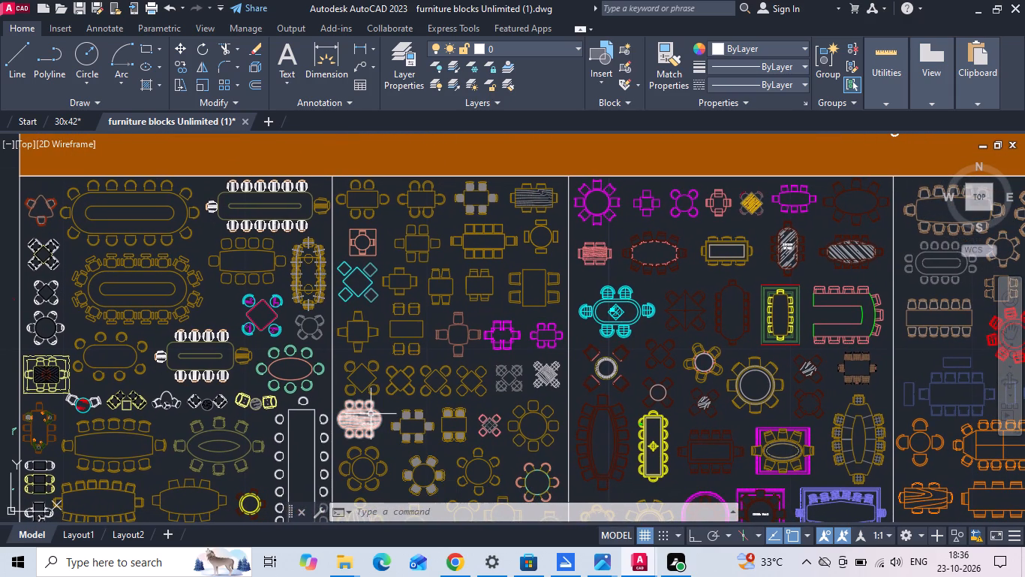
scroll(567, 162, "up", 3)
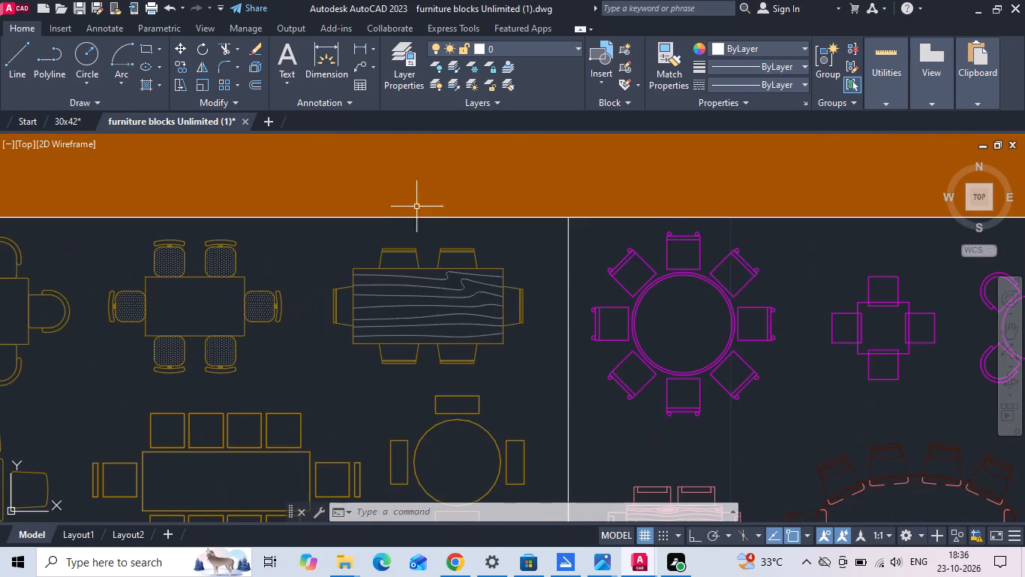
scroll(347, 238, "down", 3)
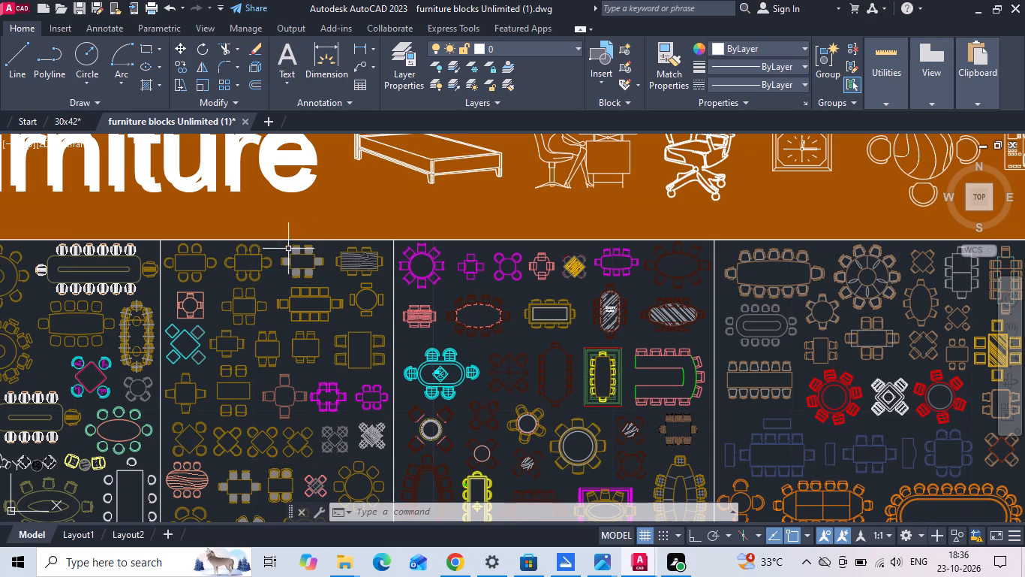
Back in the 30x42 drawing, rotate the white dining set by 270° about a point below it, with Ortho on.
left_click(69, 117)
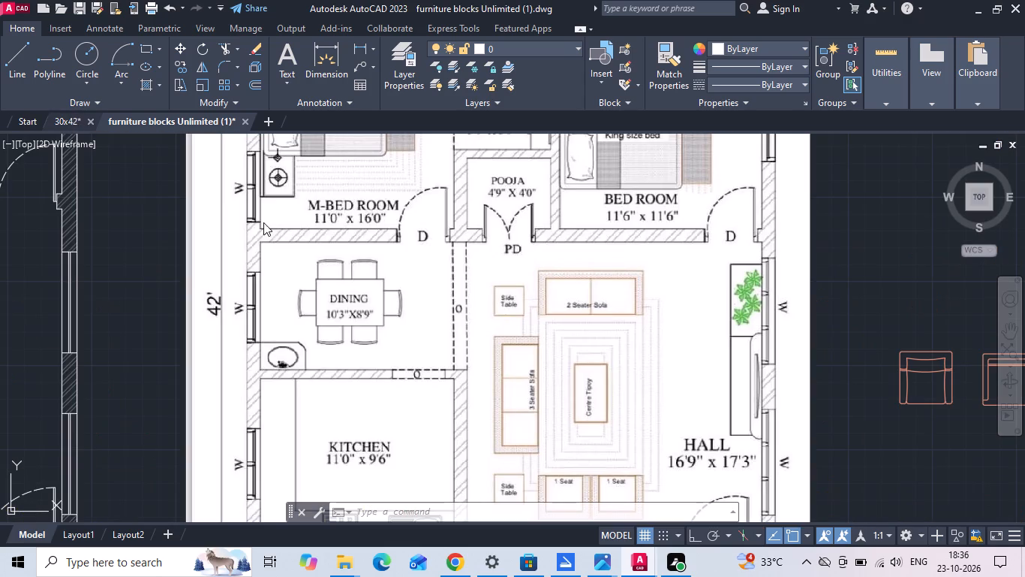
scroll(314, 245, "down", 2)
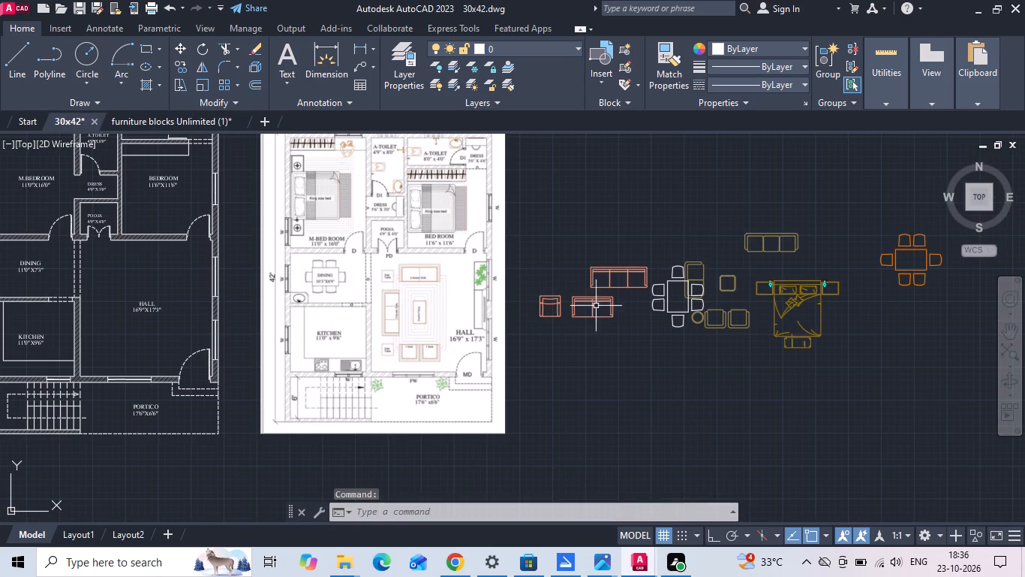
left_click(666, 308)
right_click(666, 308)
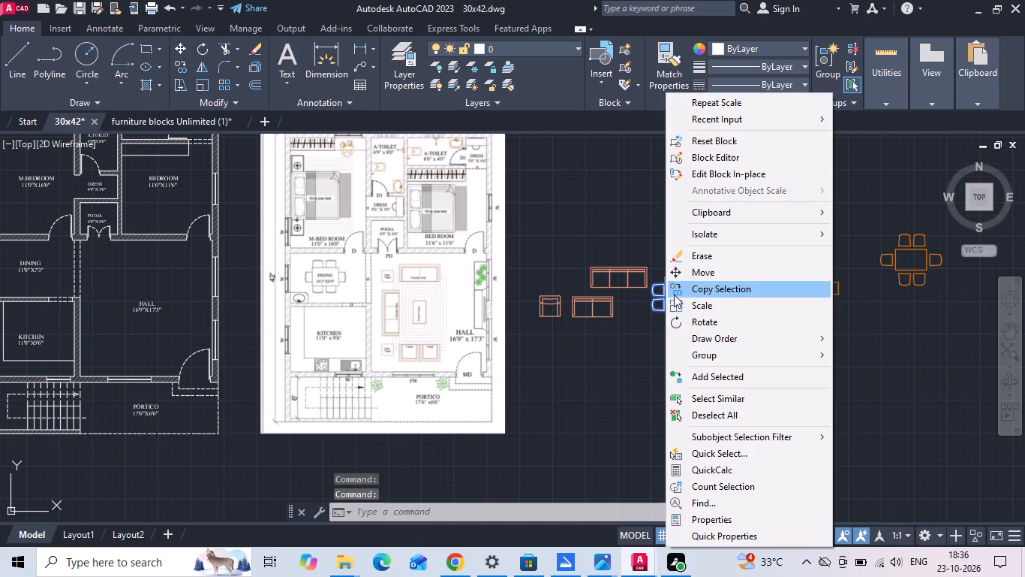
left_click(675, 319)
left_click(655, 365)
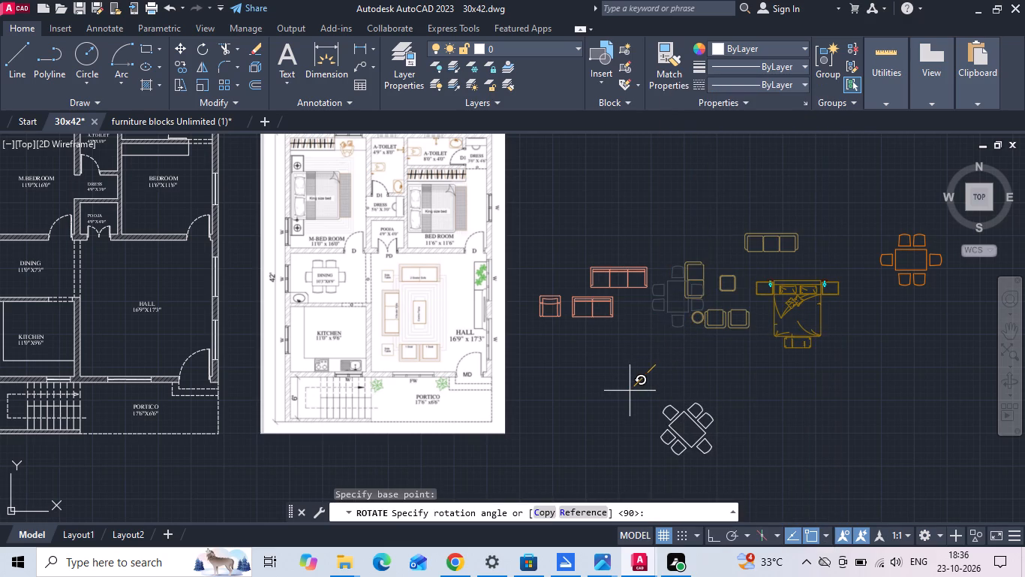
key("F8")
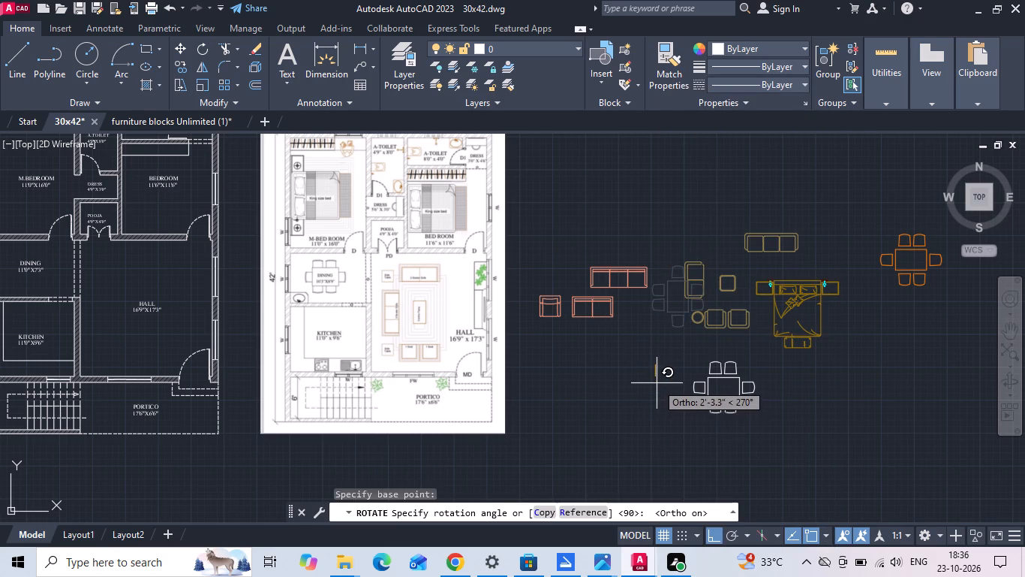
left_click(657, 383)
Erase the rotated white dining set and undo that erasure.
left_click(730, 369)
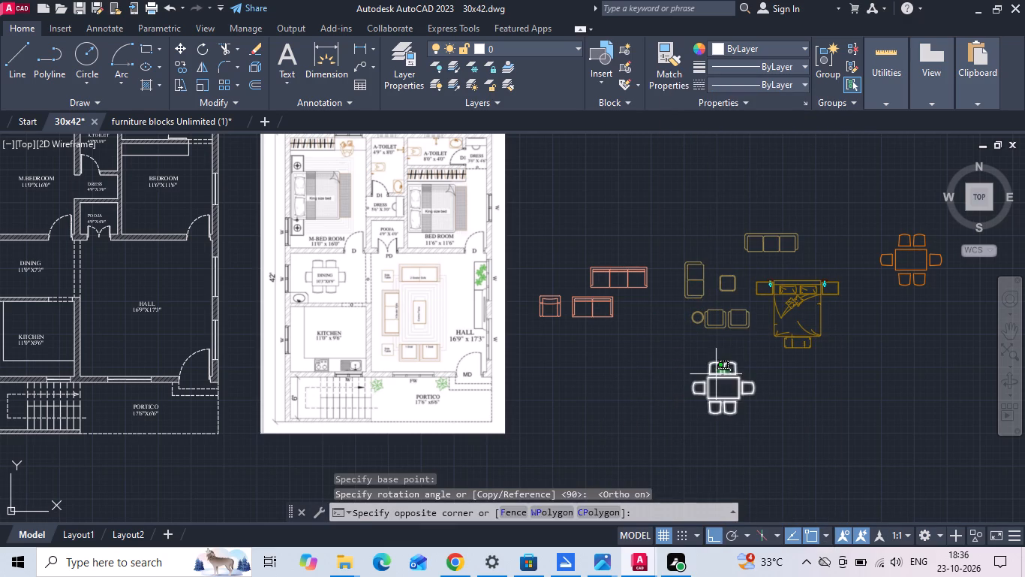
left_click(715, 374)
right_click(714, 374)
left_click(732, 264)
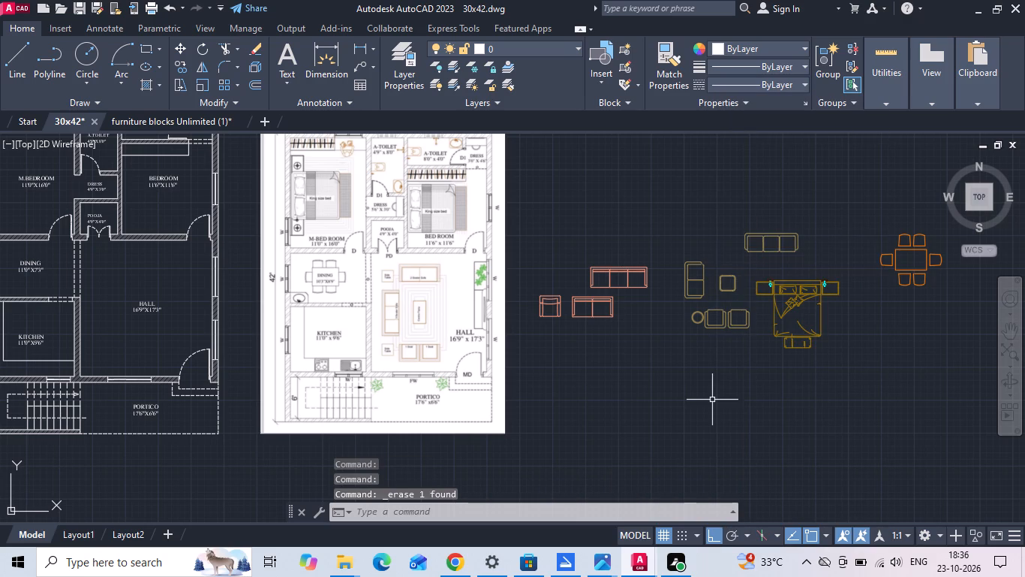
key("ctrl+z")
Move the white six-seat dining set into the Dining room of the copied floor plan, with Ortho off.
left_click(720, 385)
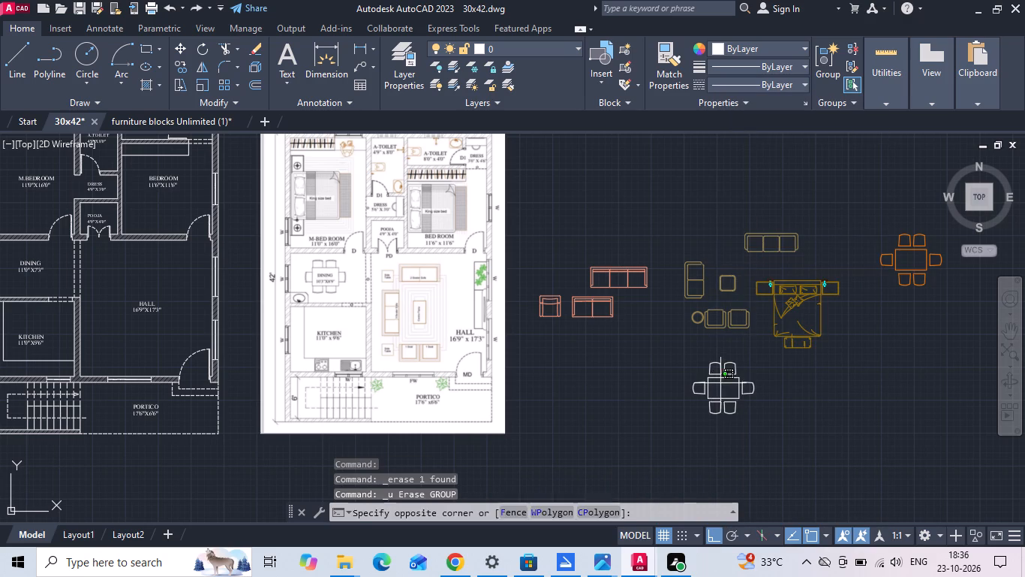
left_click(712, 371)
right_click(712, 371)
left_click(747, 273)
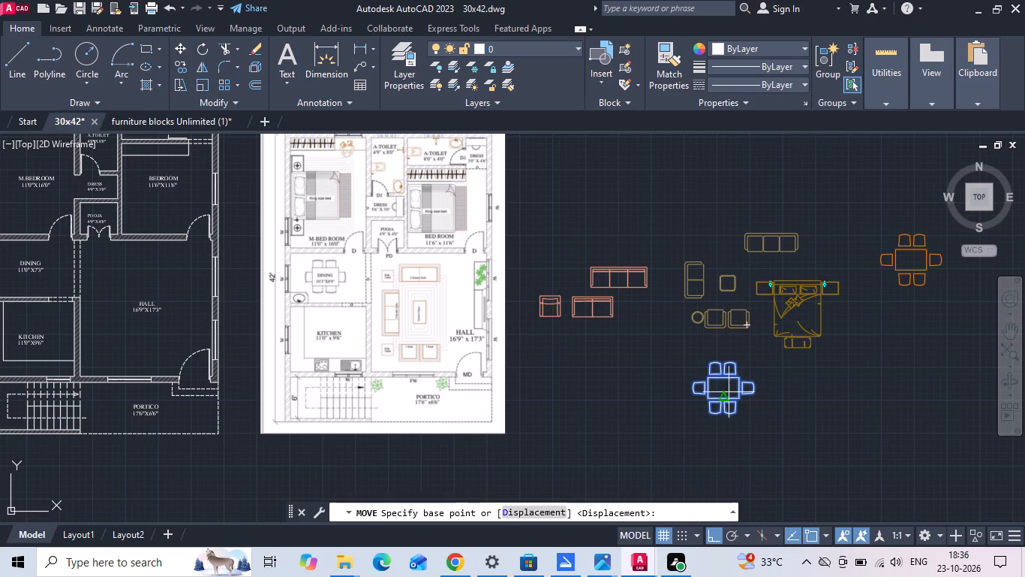
left_click(721, 394)
scroll(762, 372, "down", 1)
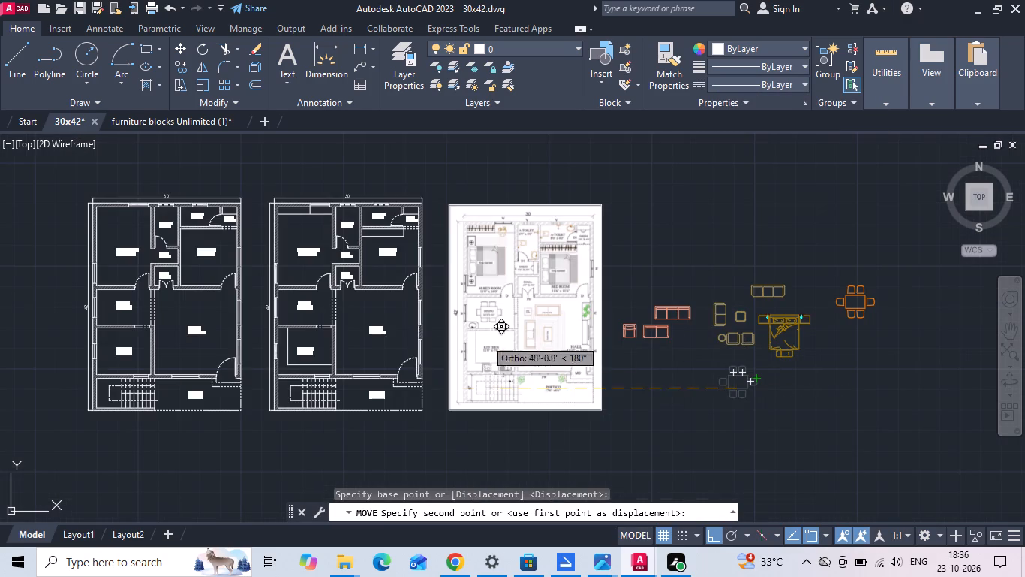
left_click(712, 533)
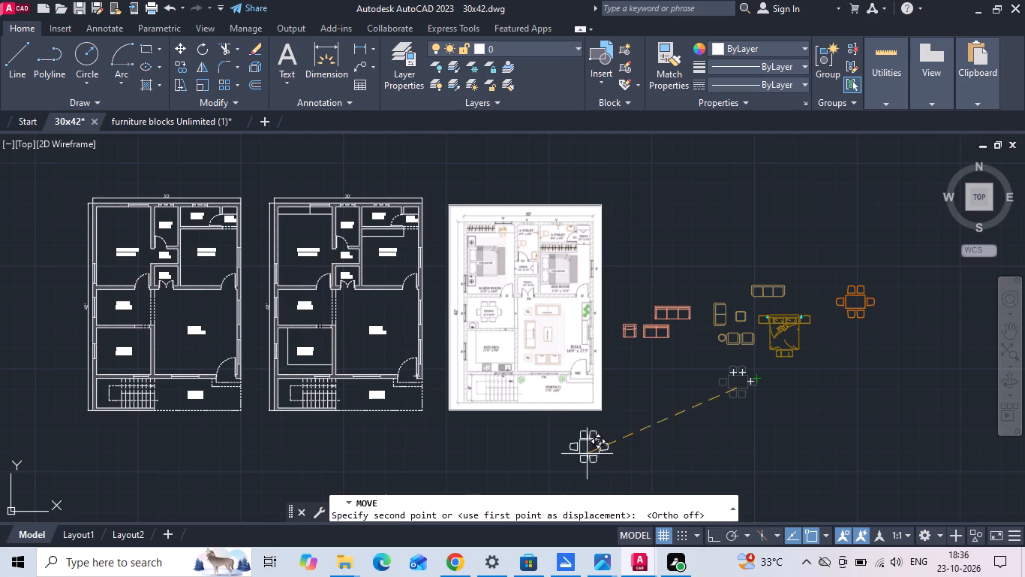
scroll(266, 253, "up", 1)
scroll(326, 361, "up", 1)
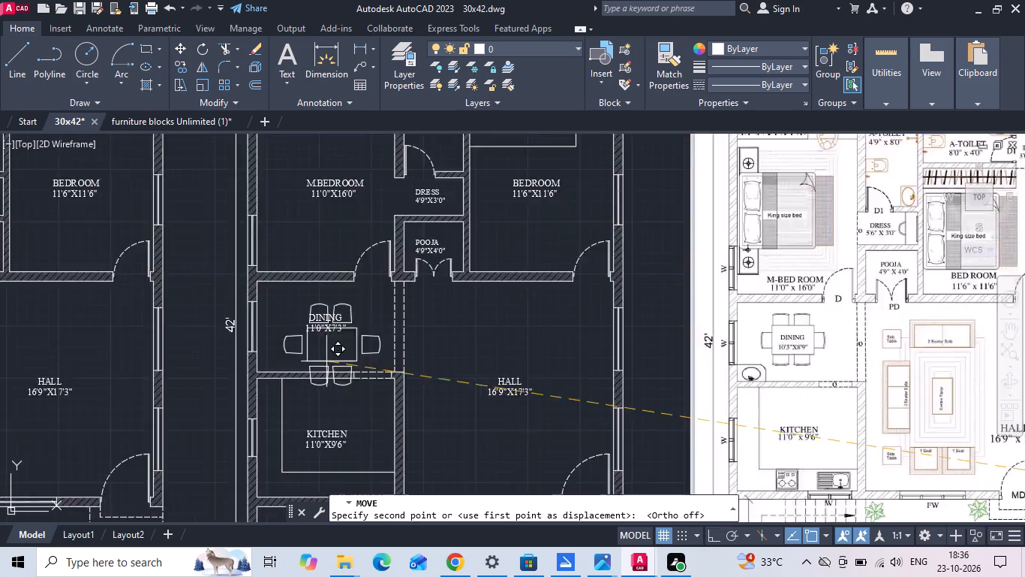
scroll(326, 361, "up", 1)
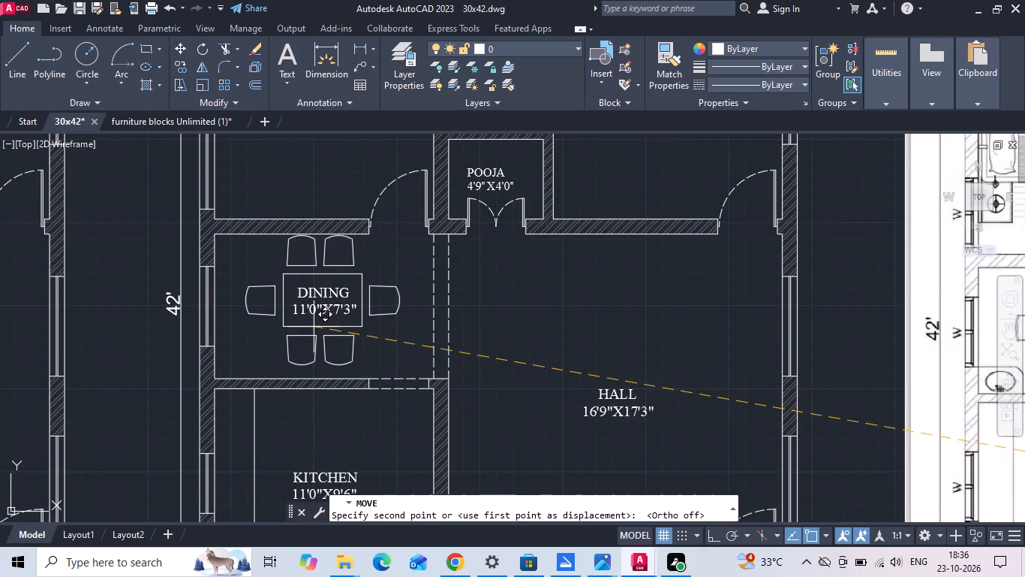
scroll(314, 327, "down", 1)
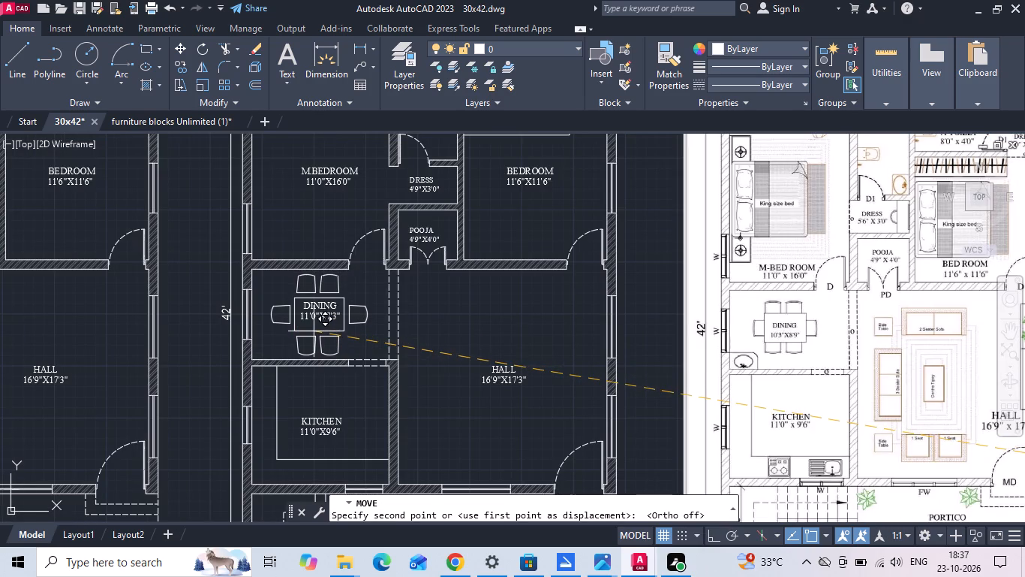
left_click(314, 331)
key("Escape")
Scale the dining set down slightly from the table's lower-left corner so it fits more loosely in the Dining room.
scroll(314, 331, "up", 2)
left_click(342, 351)
left_click(328, 340)
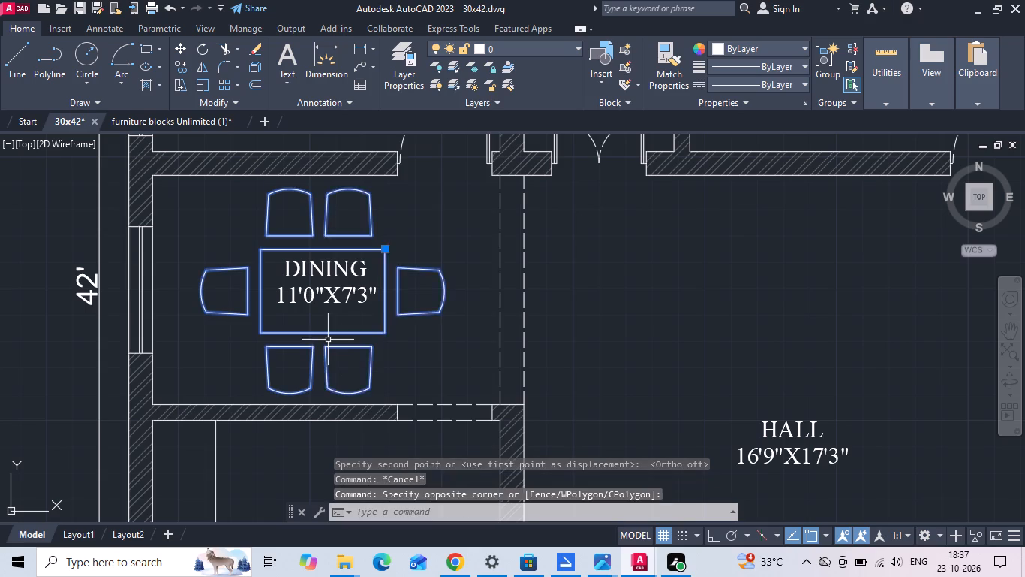
right_click(328, 340)
left_click(360, 303)
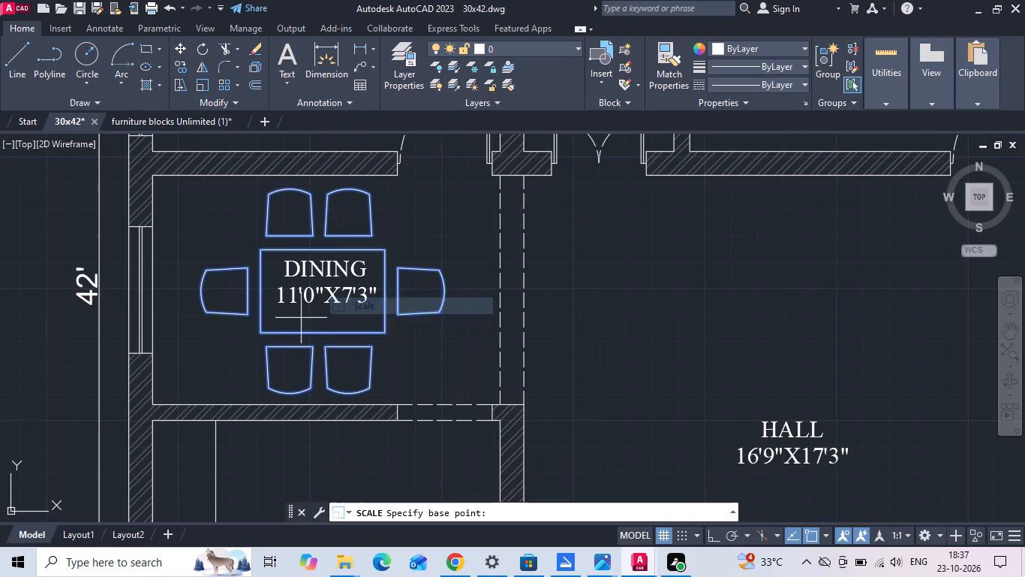
left_click(260, 328)
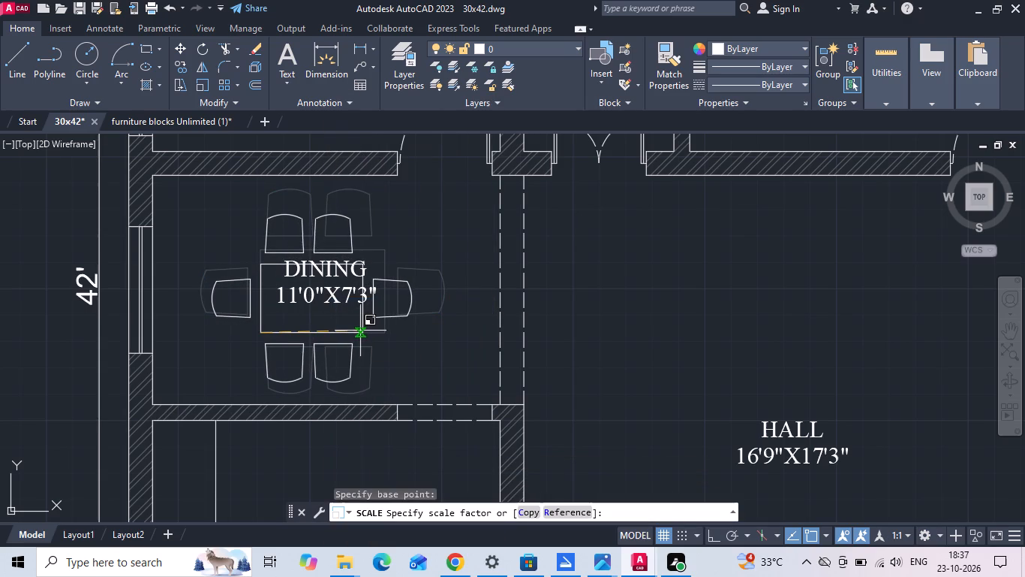
left_click(360, 331)
Move the reduced dining set slightly up and to the right so its table surrounds the DINING label.
left_click_drag(290, 328, 285, 337)
left_click(272, 349)
right_click(271, 349)
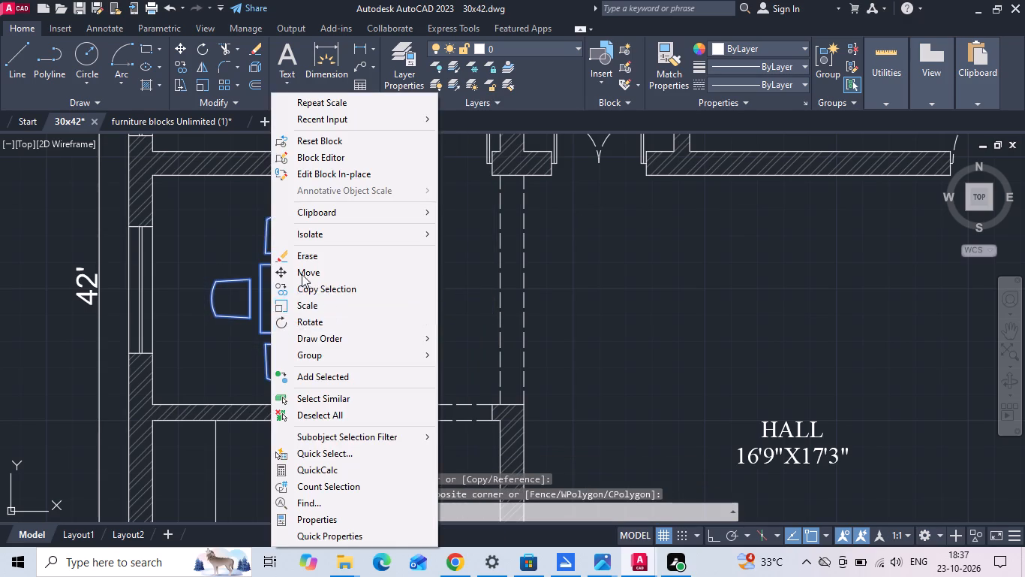
left_click(302, 274)
left_click(440, 376)
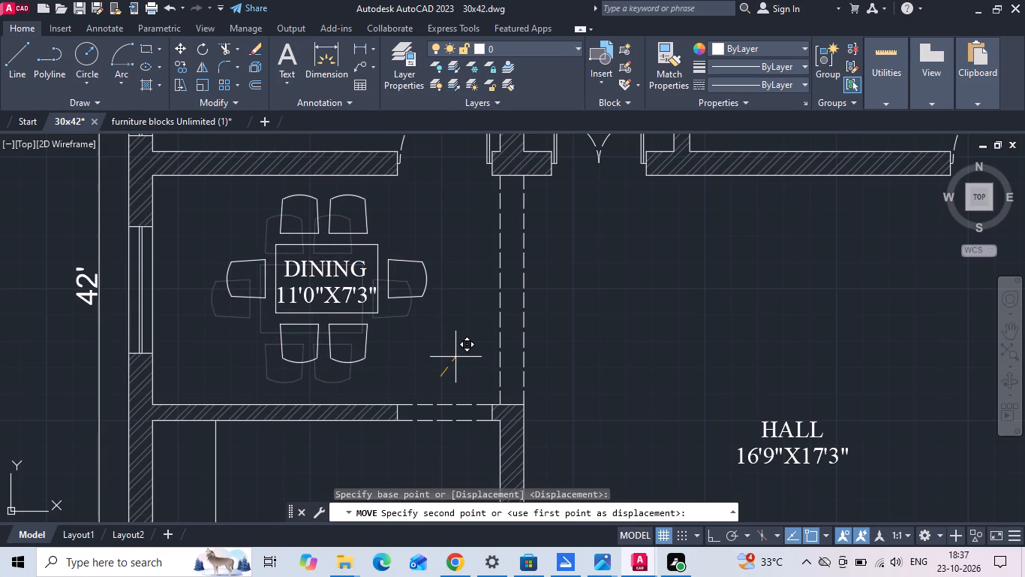
left_click(456, 360)
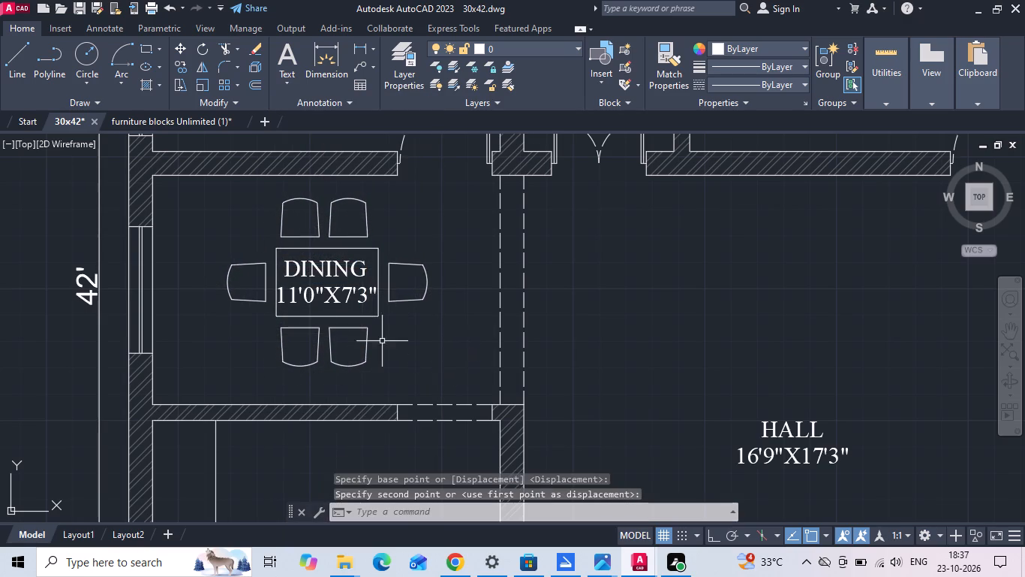
Compare the dining set with the reference image and scale it down freehand from the table's upper-left corner.
scroll(324, 325, "down", 2)
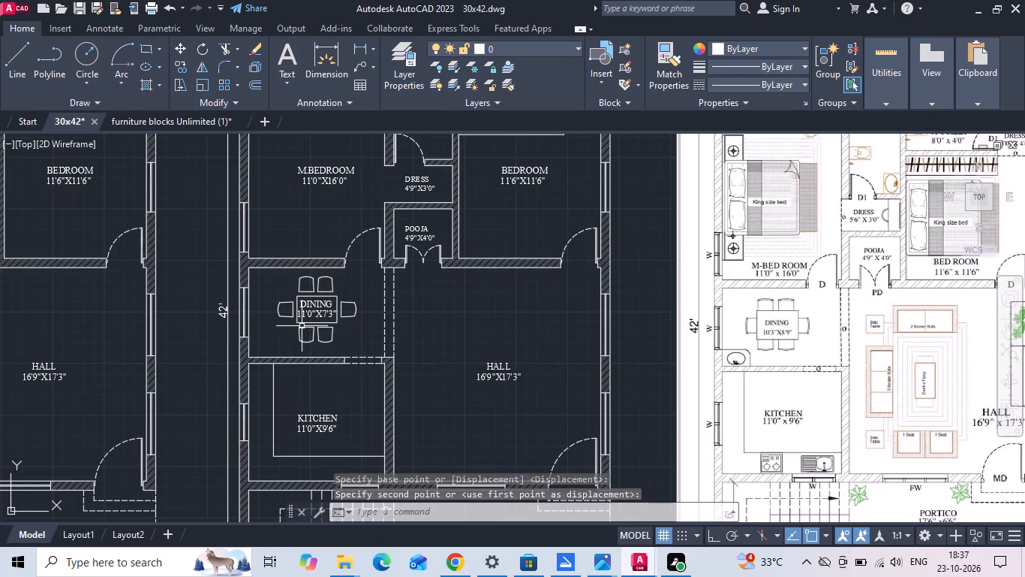
scroll(280, 333, "up", 1)
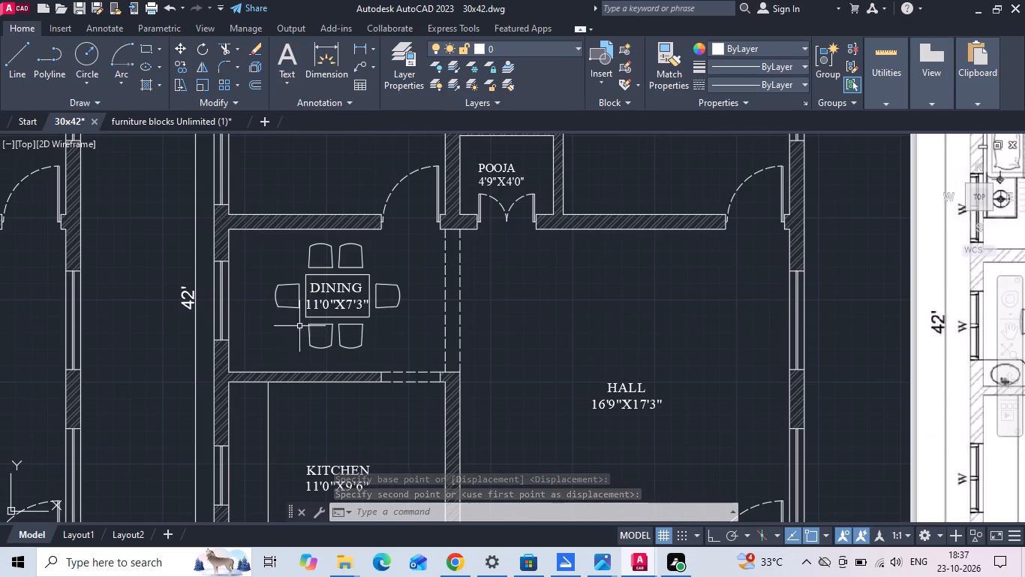
left_click(350, 258)
left_click(328, 257)
right_click(328, 257)
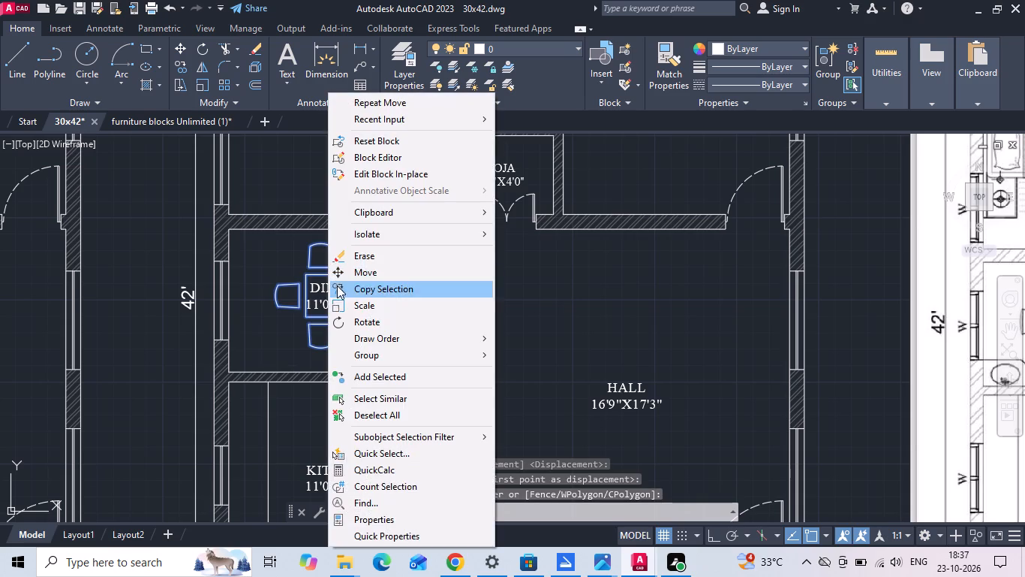
left_click(342, 301)
scroll(307, 287, "up", 3)
left_click(298, 238)
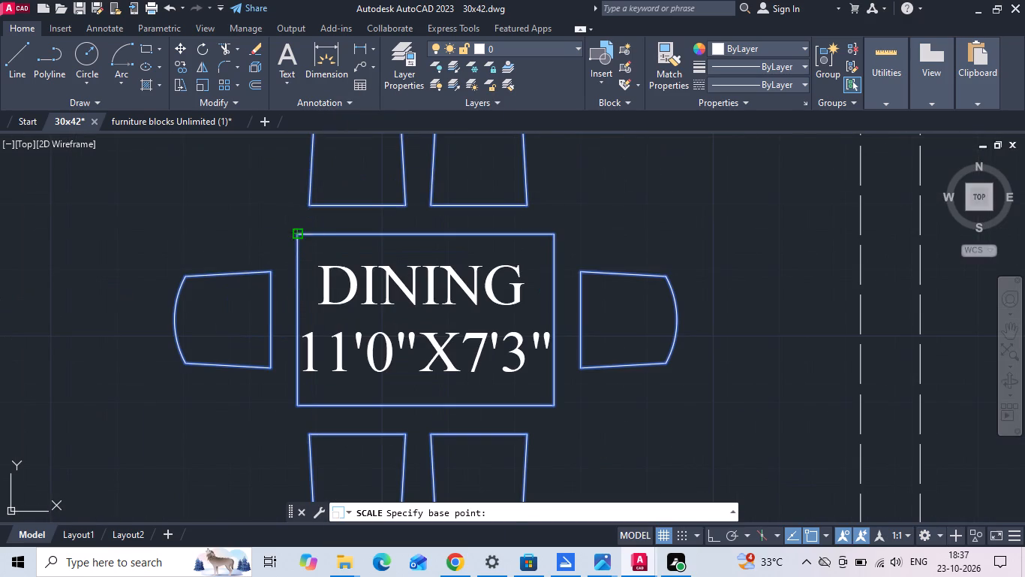
scroll(299, 270, "down", 1)
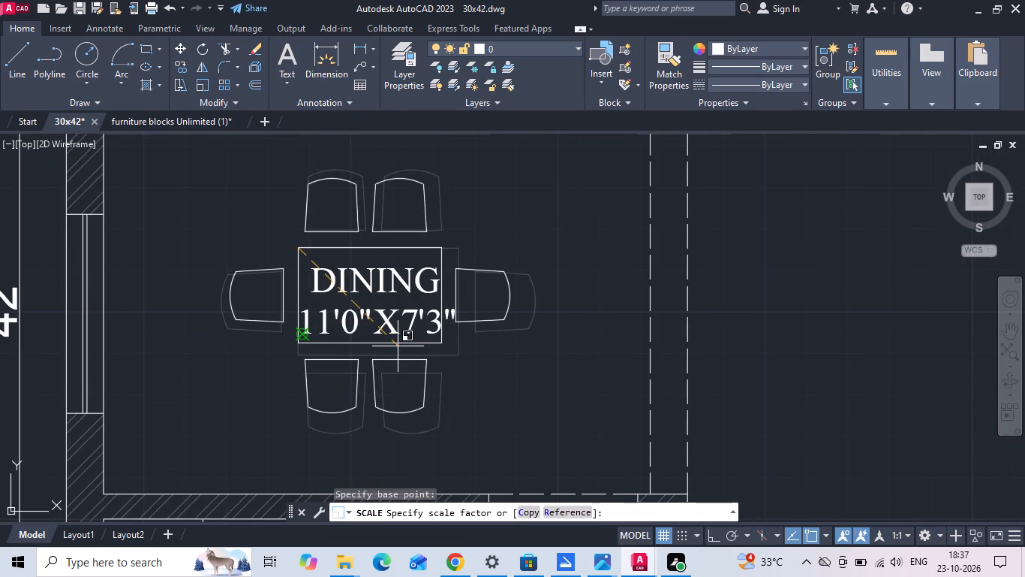
left_click(397, 346)
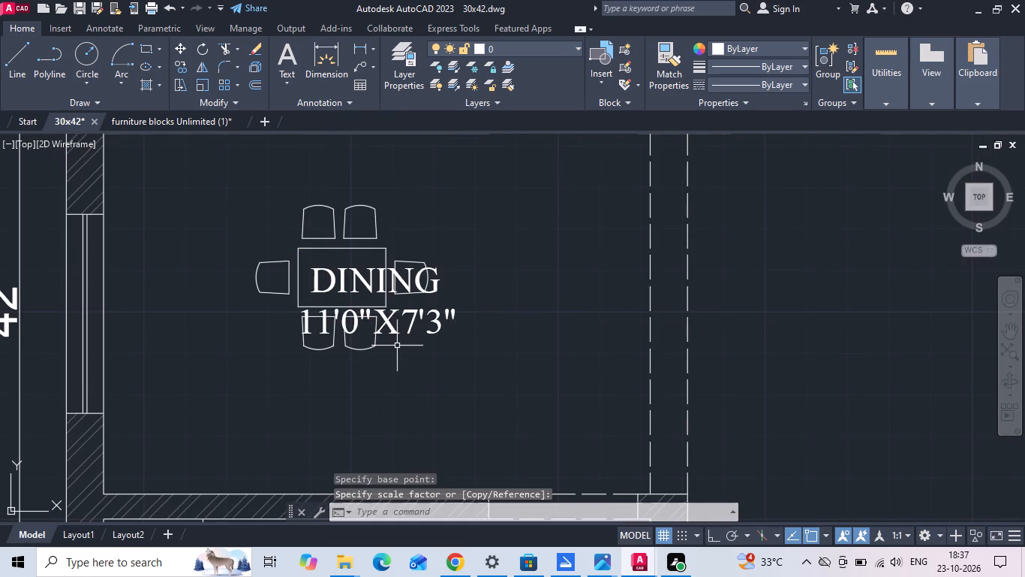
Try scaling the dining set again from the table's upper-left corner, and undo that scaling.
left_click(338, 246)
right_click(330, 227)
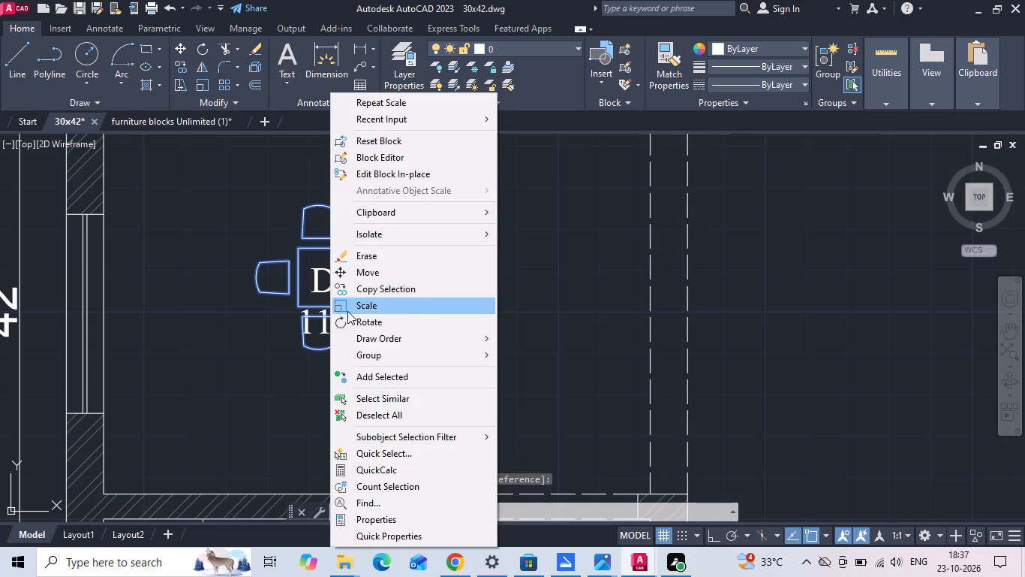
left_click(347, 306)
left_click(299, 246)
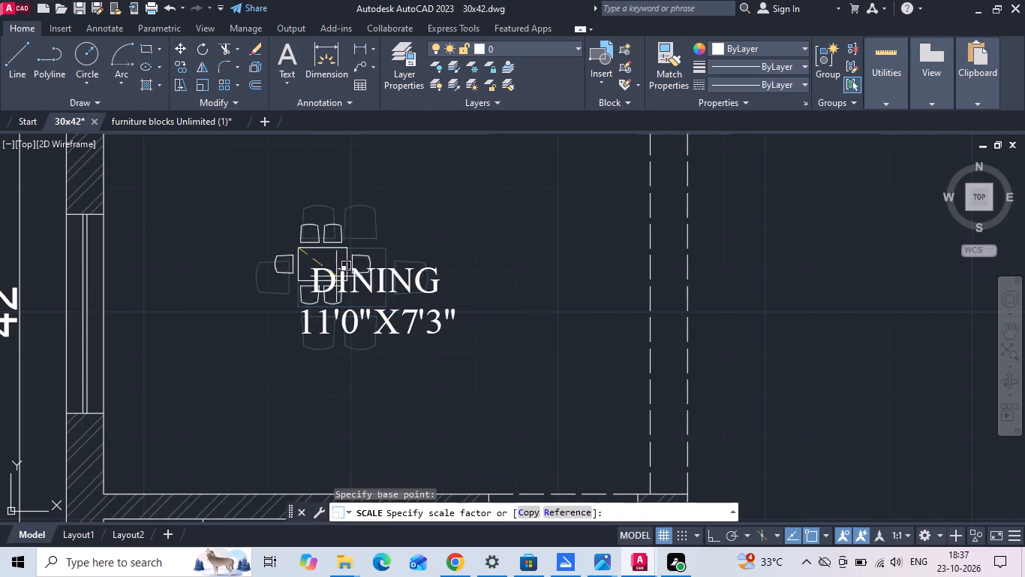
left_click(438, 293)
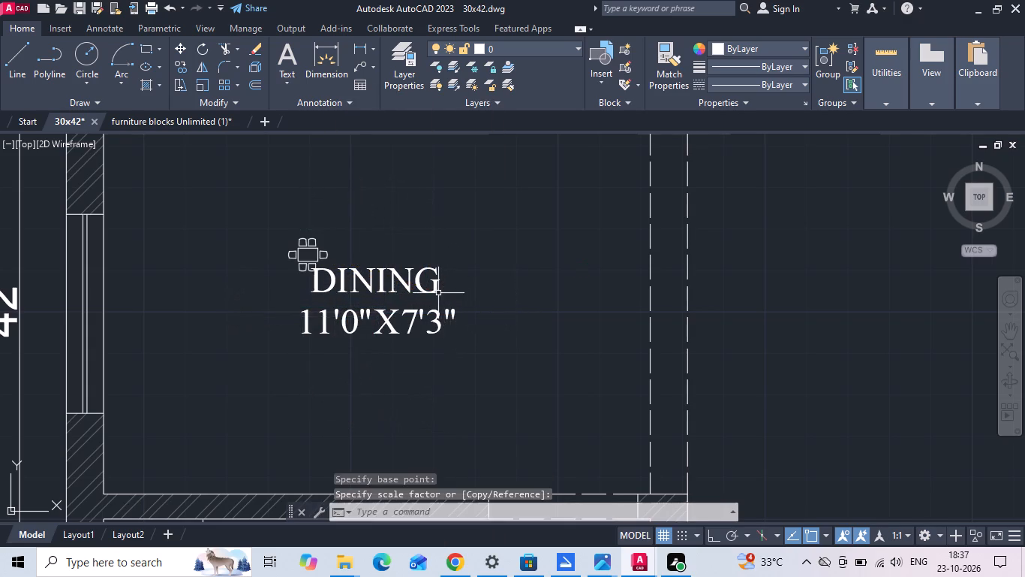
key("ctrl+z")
Scale the dining set up from the table's upper-left corner so the table nearly spans the DINING label.
left_click(359, 239)
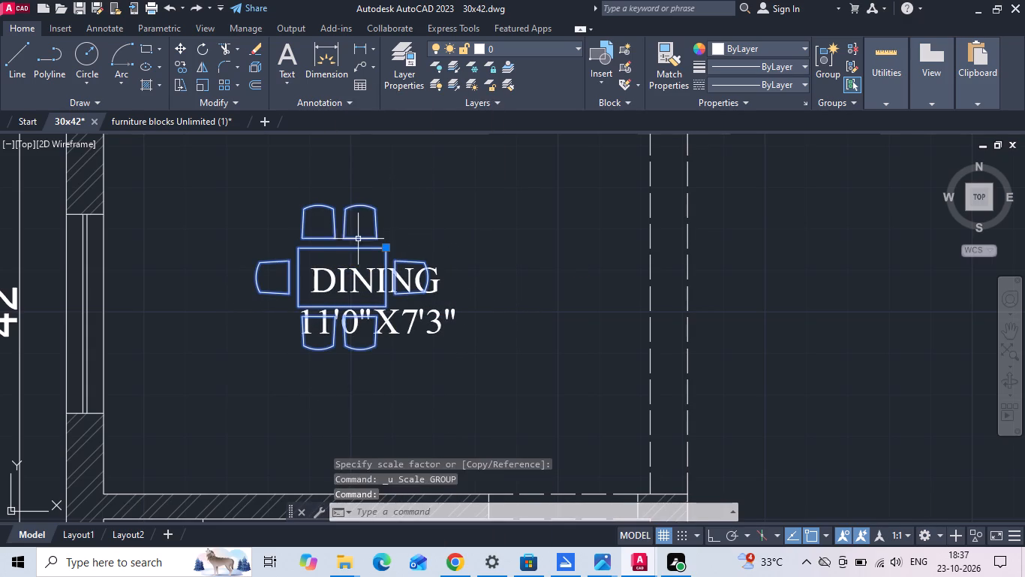
right_click(339, 231)
left_click(359, 301)
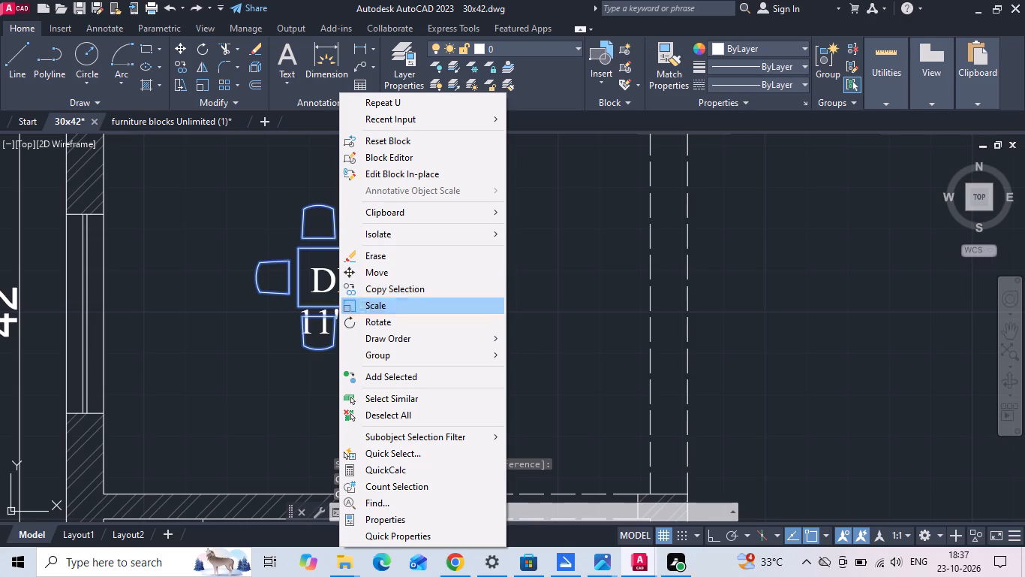
left_click(296, 249)
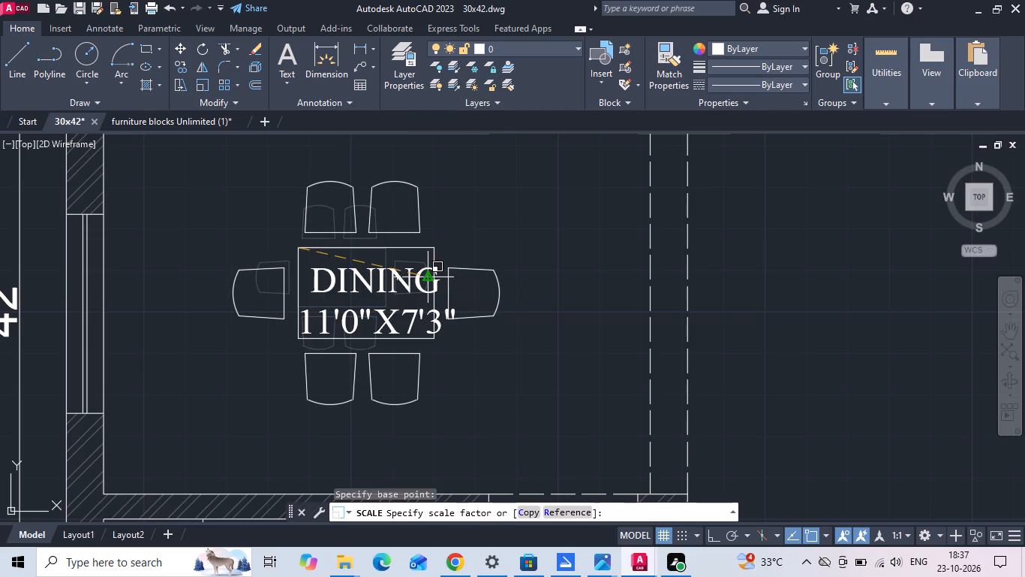
scroll(431, 273, "up", 1)
left_click(431, 272)
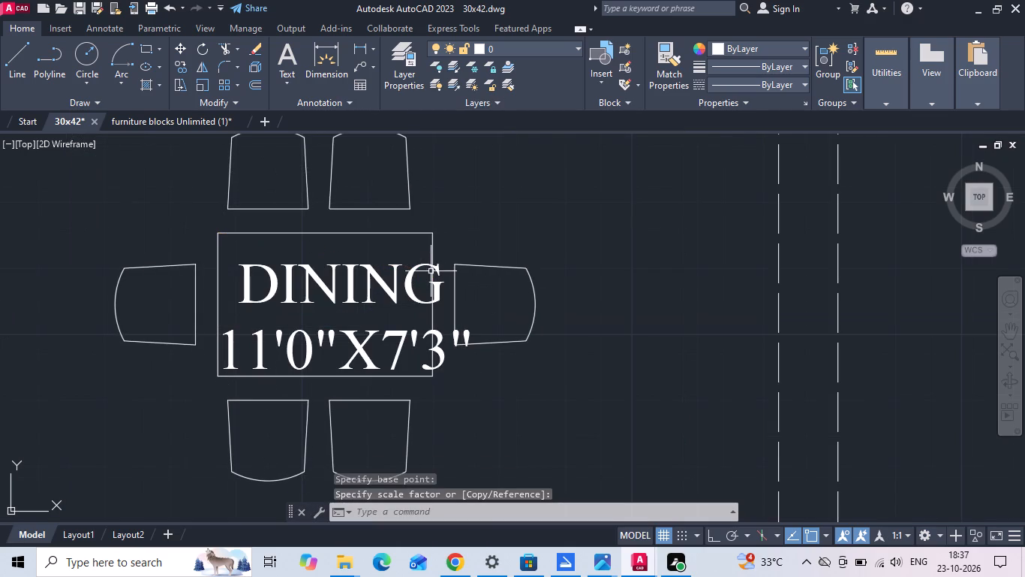
Move the dining set slightly to the right to align the table with the DINING label.
left_click(427, 240)
left_click(416, 228)
right_click(416, 227)
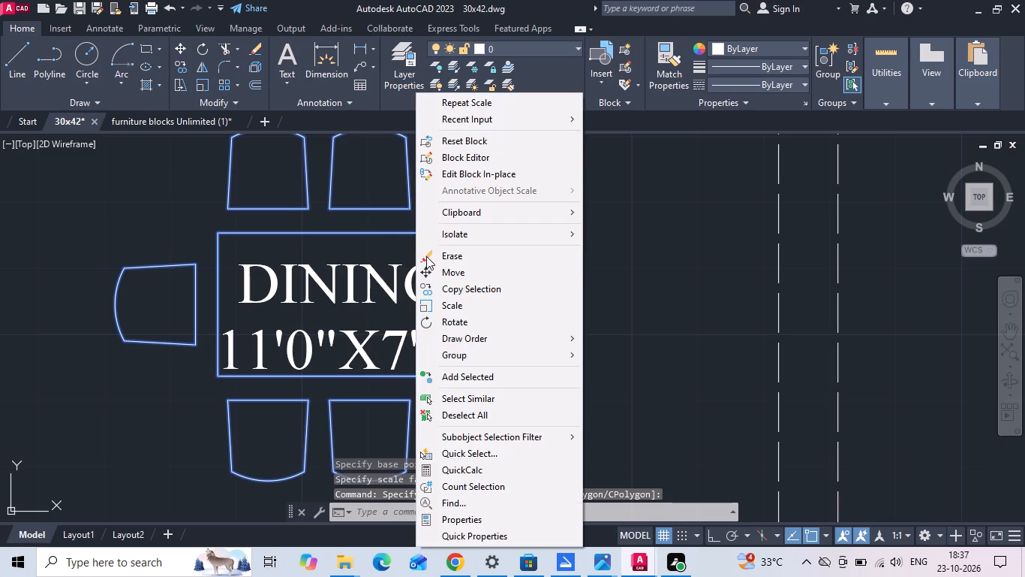
left_click(428, 267)
left_click(516, 253)
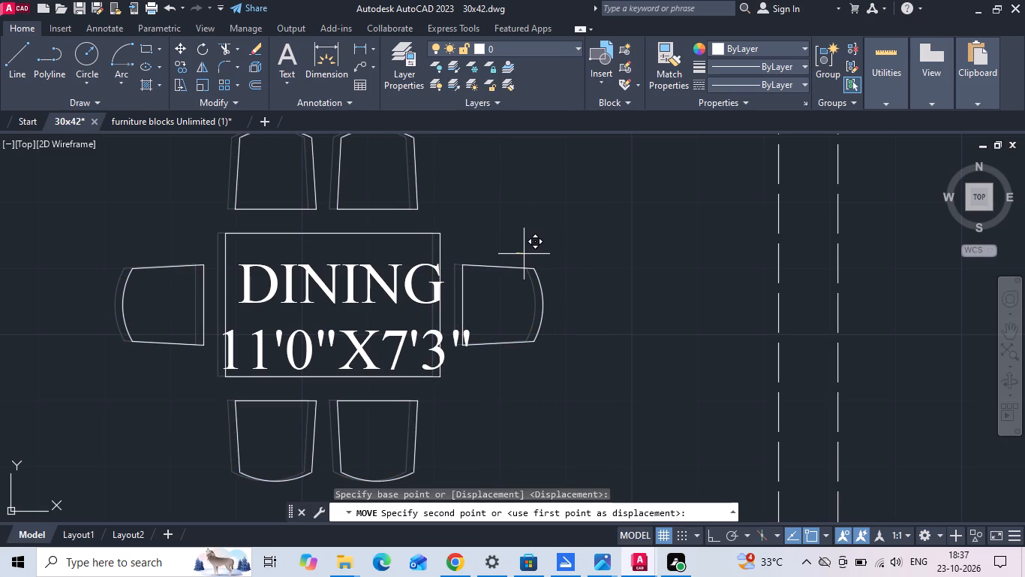
left_click(524, 254)
Move the yellow double bed with side tables from the collected furniture into the M.Bedroom of the copied floor plan.
scroll(401, 322, "down", 4)
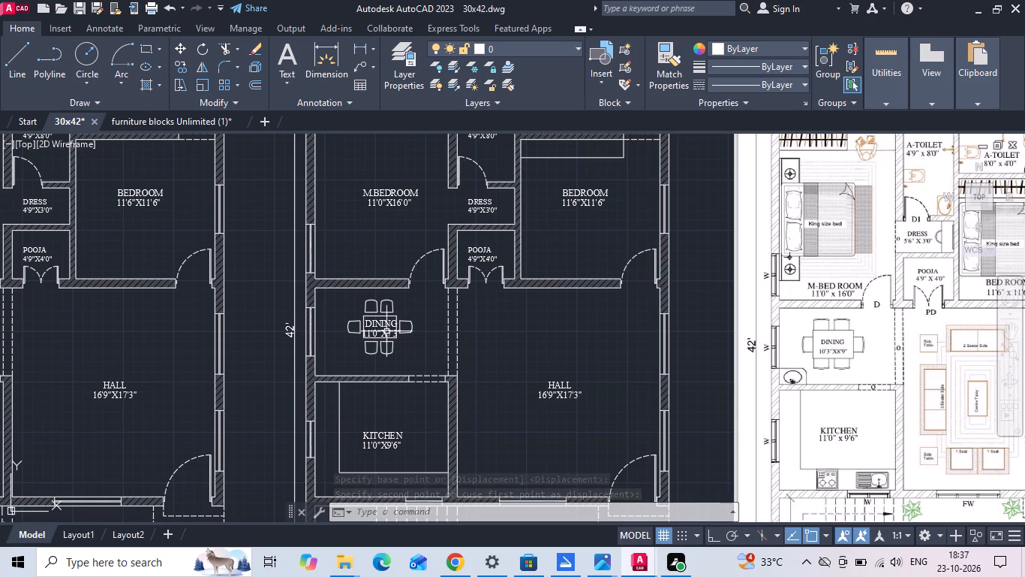
scroll(302, 334, "down", 2)
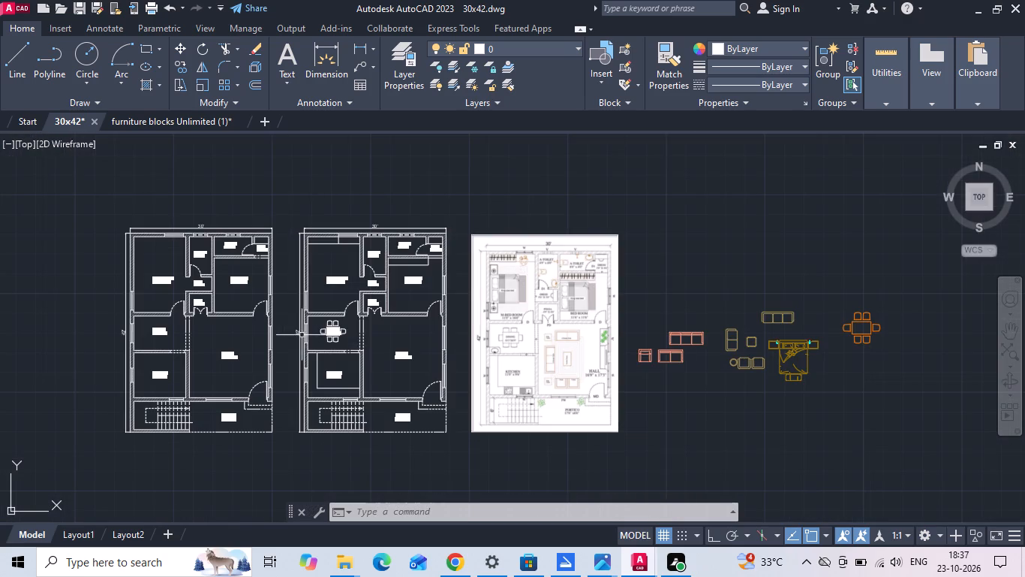
left_click(785, 354)
right_click(786, 353)
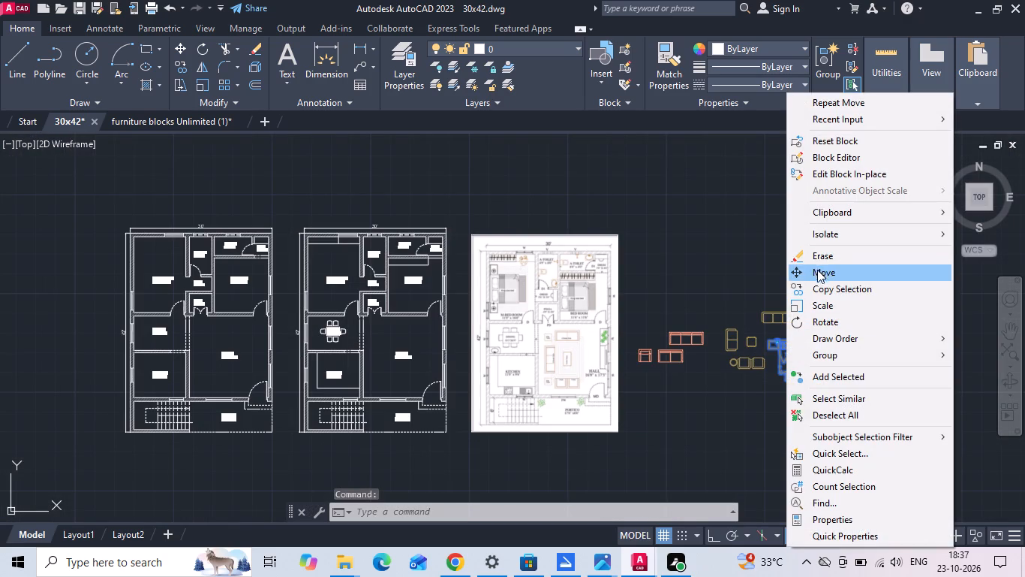
left_click(817, 272)
left_click(791, 353)
scroll(325, 279, "up", 3)
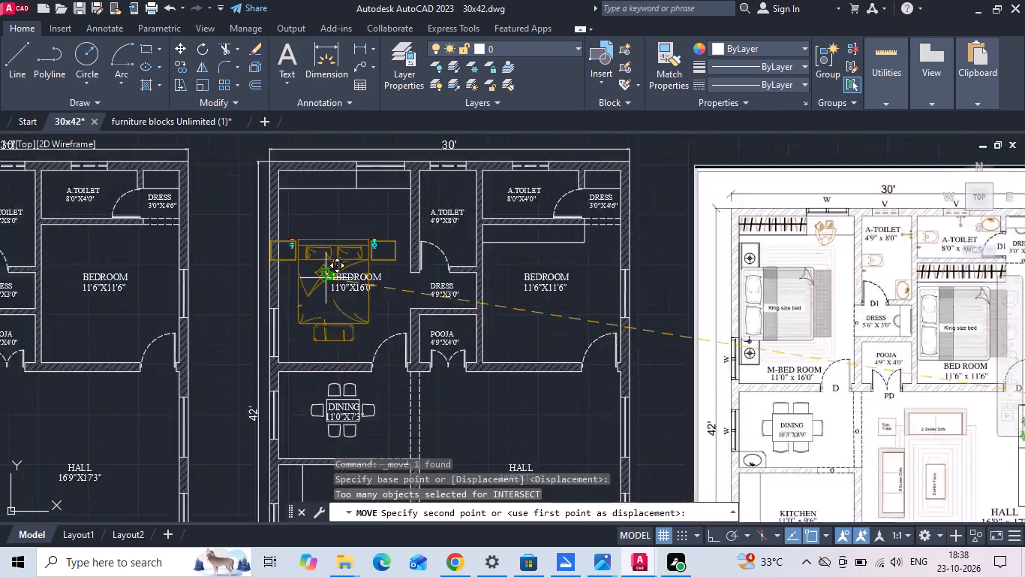
middle_click_drag(323, 287, 302, 337)
scroll(301, 338, "down", 1)
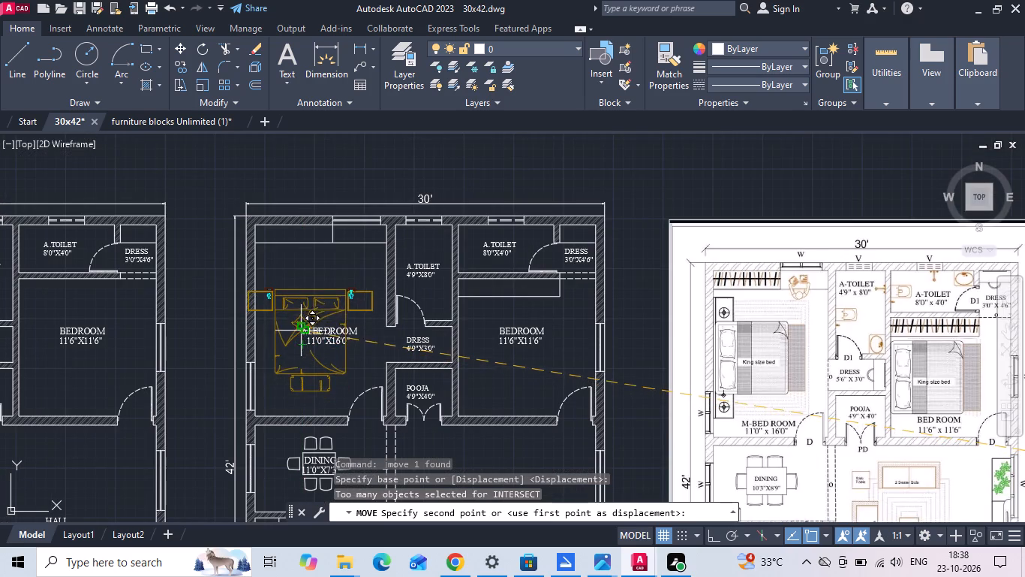
left_click(311, 322)
key("Escape")
Place the yellow double bed set slightly farther right over the M.BEDROOM label.
left_click(314, 293)
right_click(314, 293)
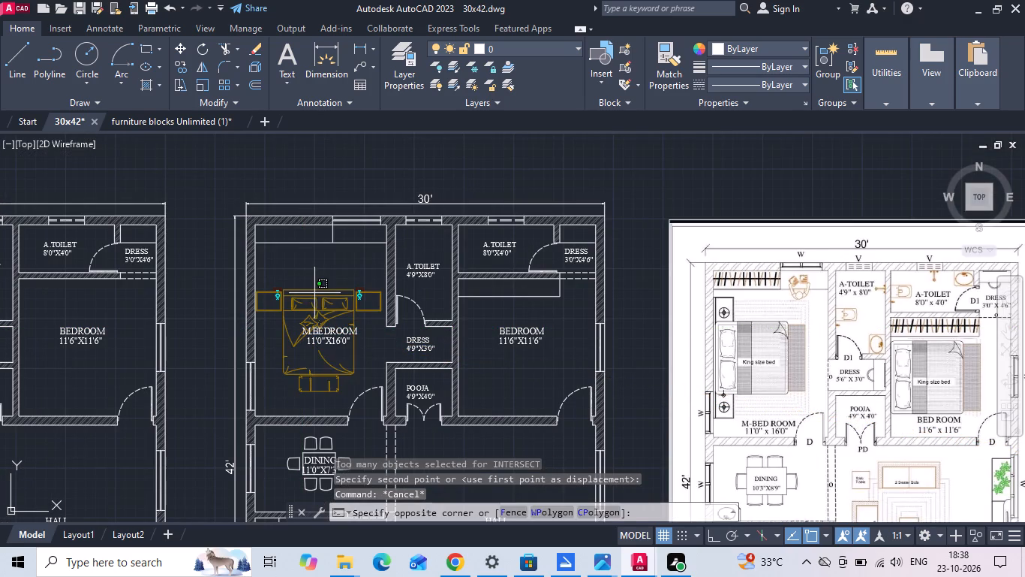
Rotate the yellow double bed set 90° with Ortho on, so its headboard faces the M.Bedroom's left wall.
left_click(296, 293)
left_click(290, 296)
right_click(290, 297)
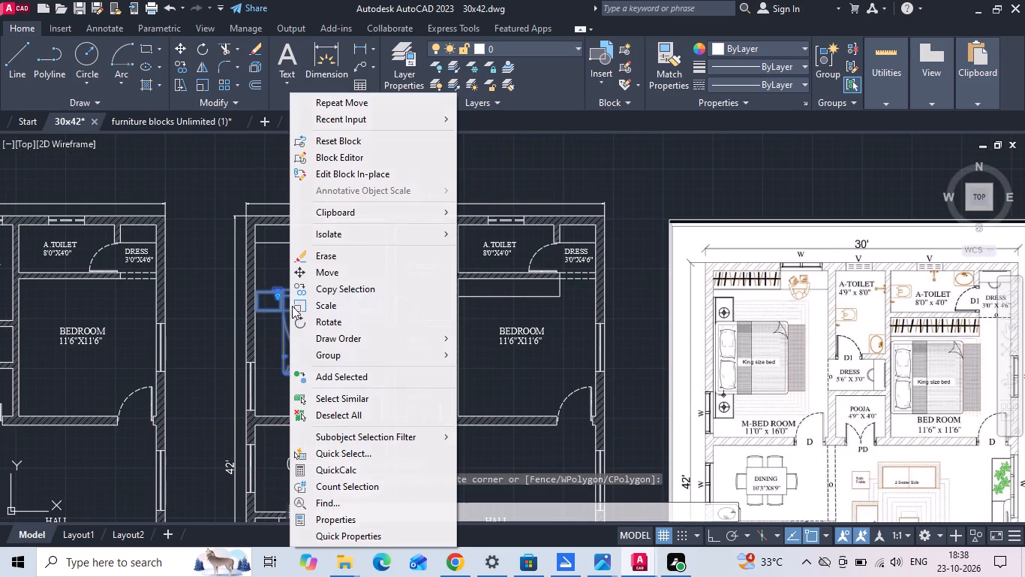
left_click(303, 320)
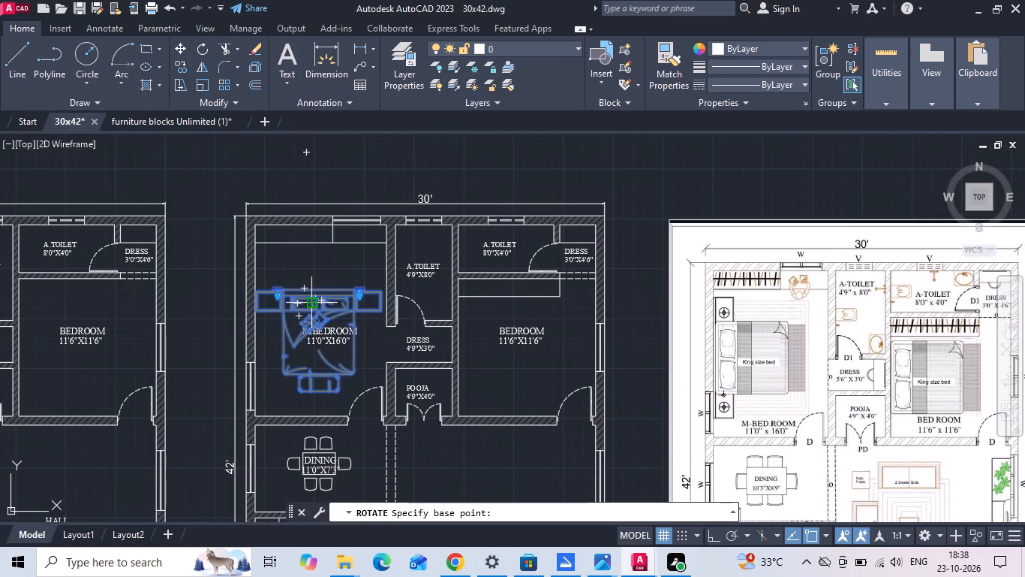
key("F8")
left_click(320, 288)
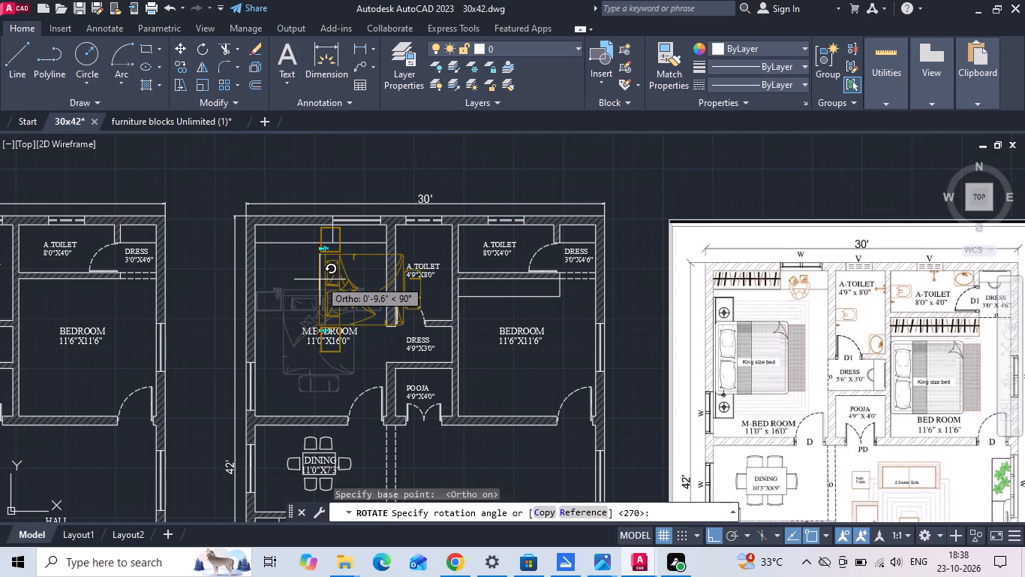
scroll(320, 279, "up", 2)
left_click(317, 258)
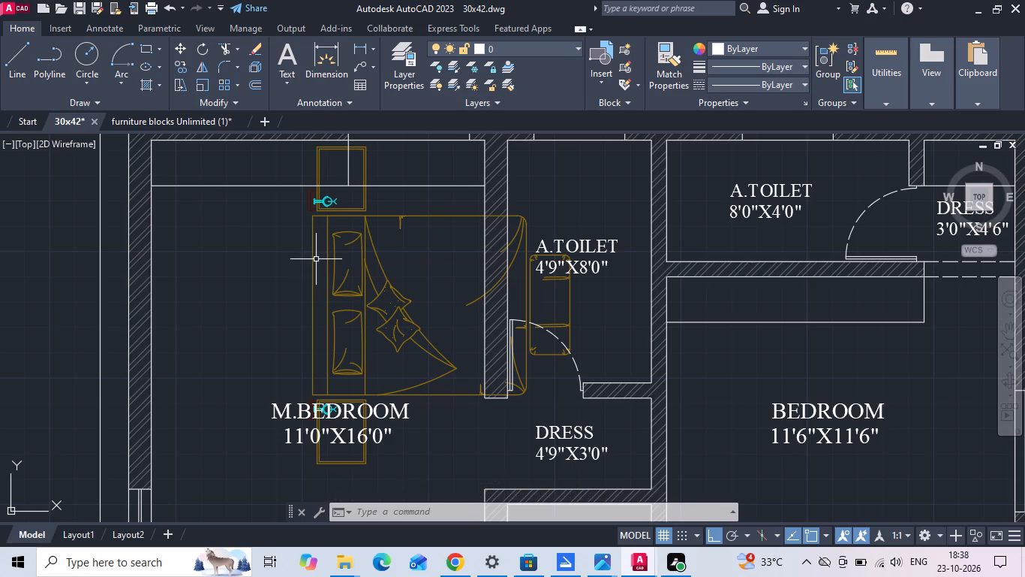
Move the bed set left, putting the lower side table's outer corner on the left wall's corner at the window opening.
scroll(287, 304, "down", 2)
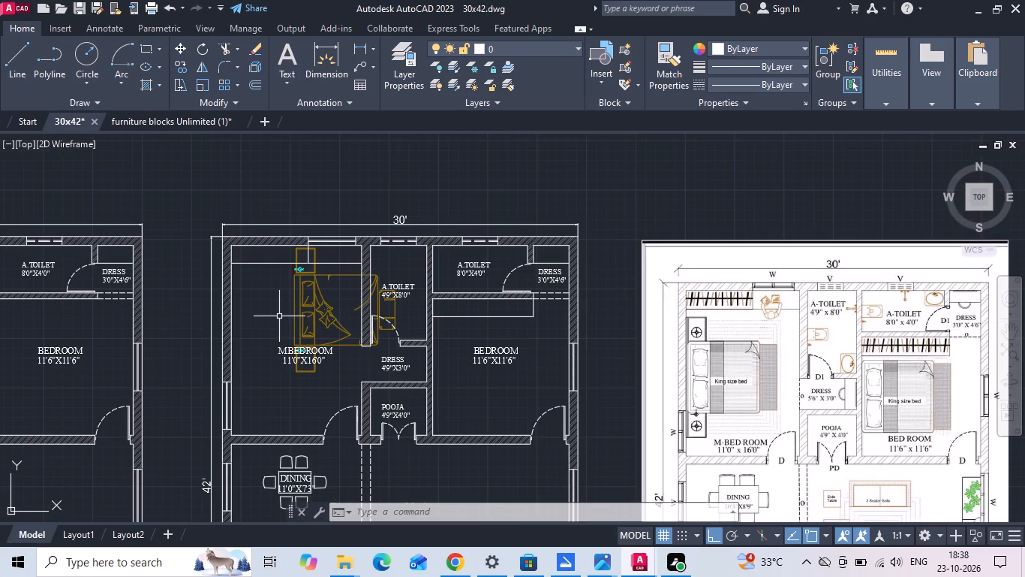
middle_click_drag(277, 313, 290, 283)
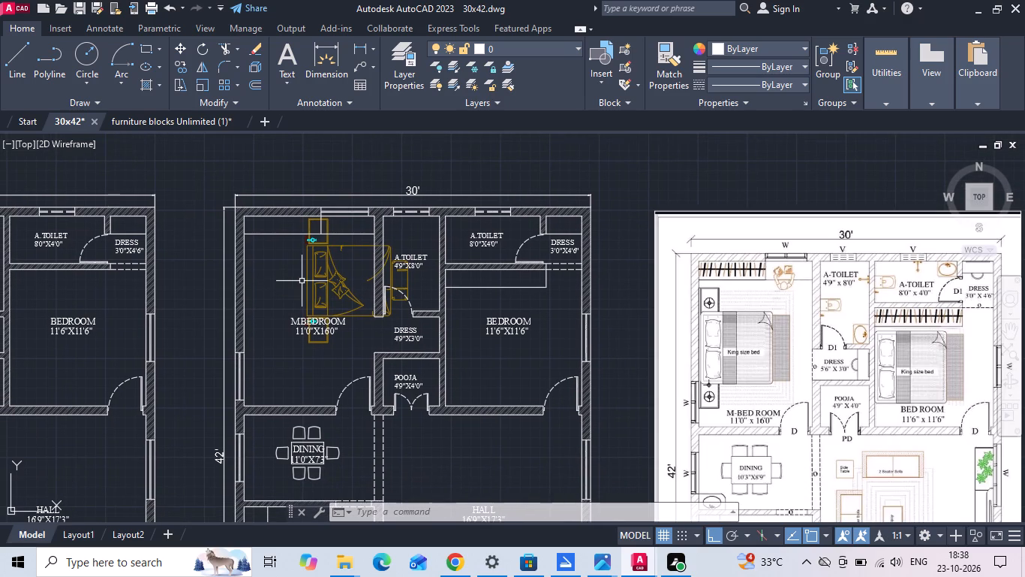
key("Escape")
left_click(317, 266)
right_click(317, 264)
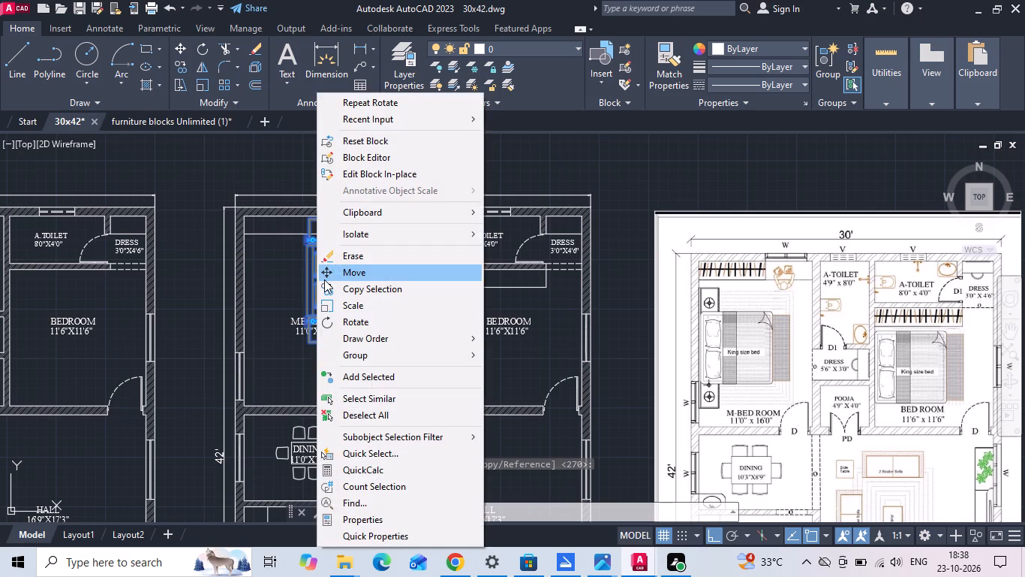
left_click(324, 280)
scroll(299, 322, "up", 3)
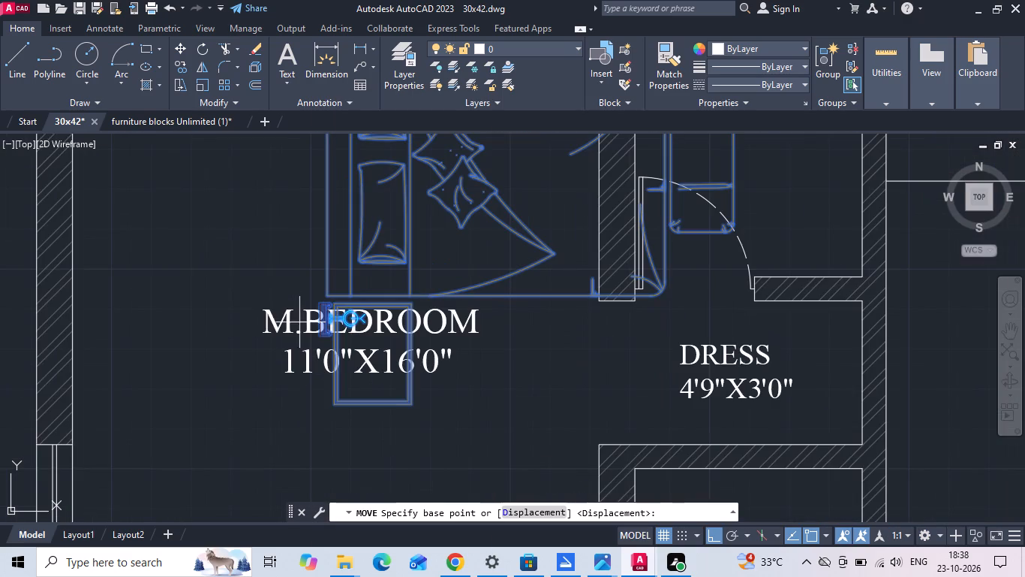
left_click(333, 406)
scroll(343, 355, "down", 2)
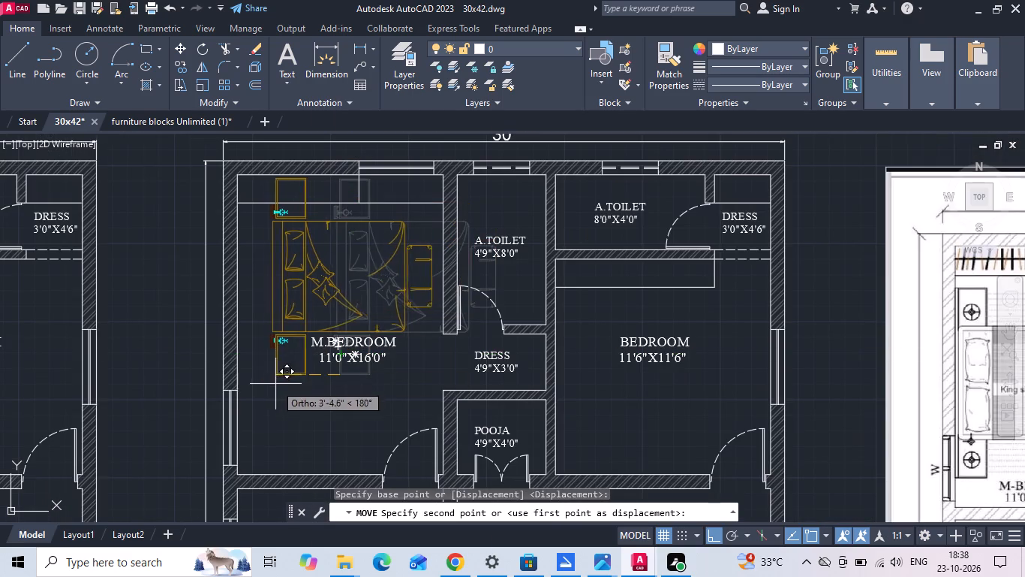
left_click(239, 390)
Move the bed set right until the back of its wall lamp sits flush with the left wall's inner face.
scroll(287, 371, "down", 1)
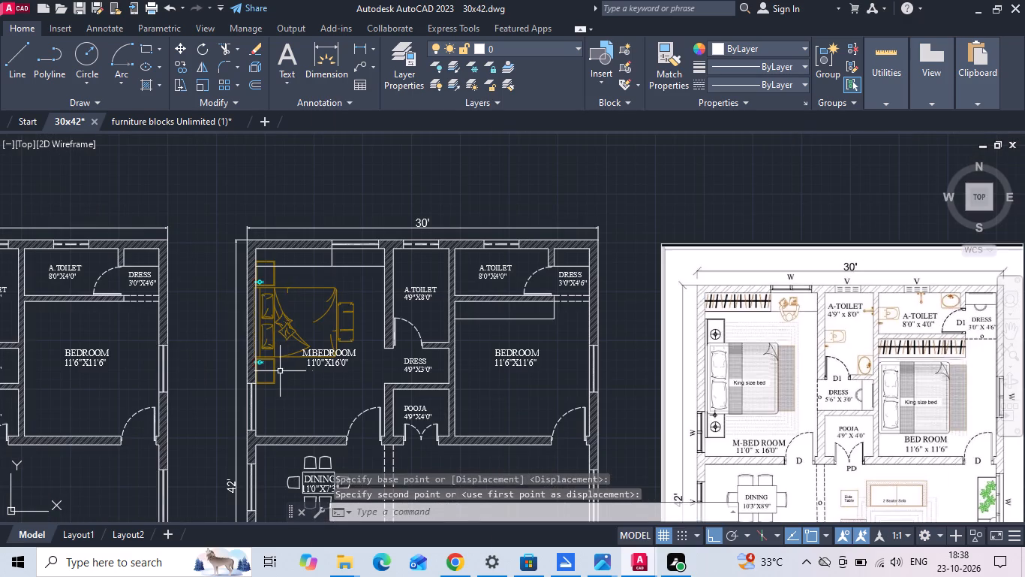
middle_click_drag(277, 368, 278, 307)
scroll(279, 306, "up", 1)
left_click(281, 299)
left_click(277, 267)
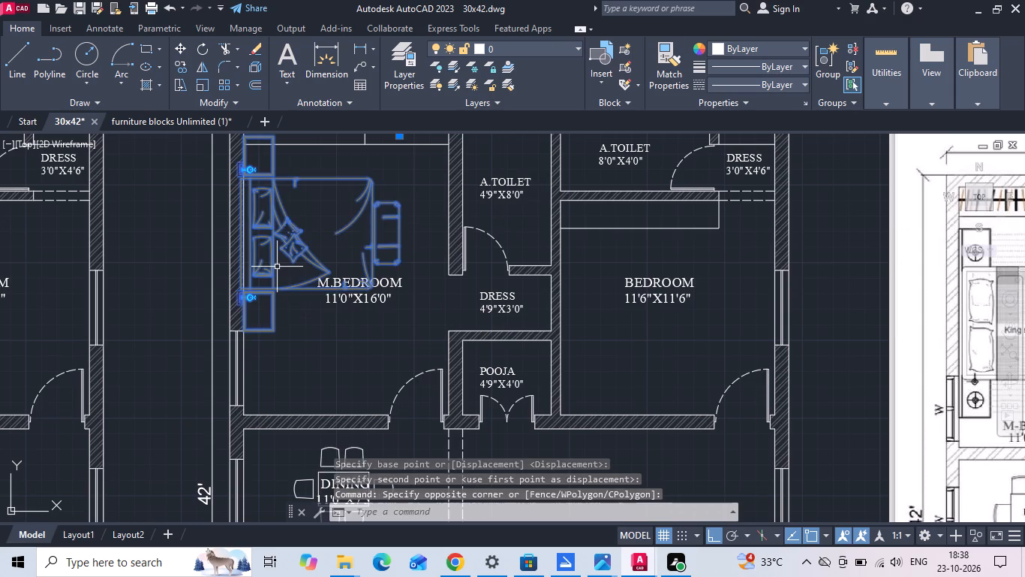
right_click(276, 265)
left_click(284, 273)
scroll(223, 296, "up", 3)
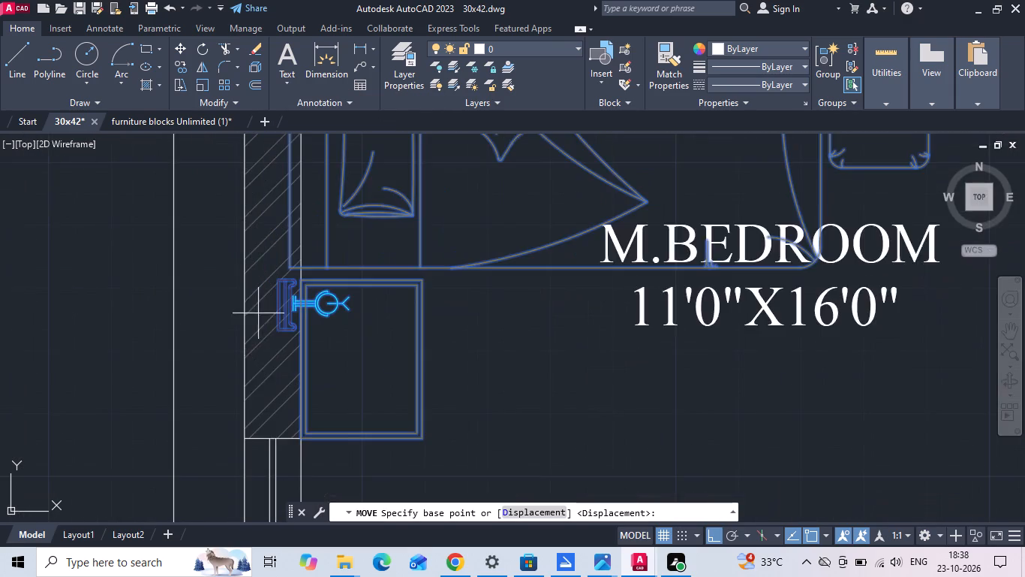
scroll(260, 315, "up", 2)
left_click(303, 297)
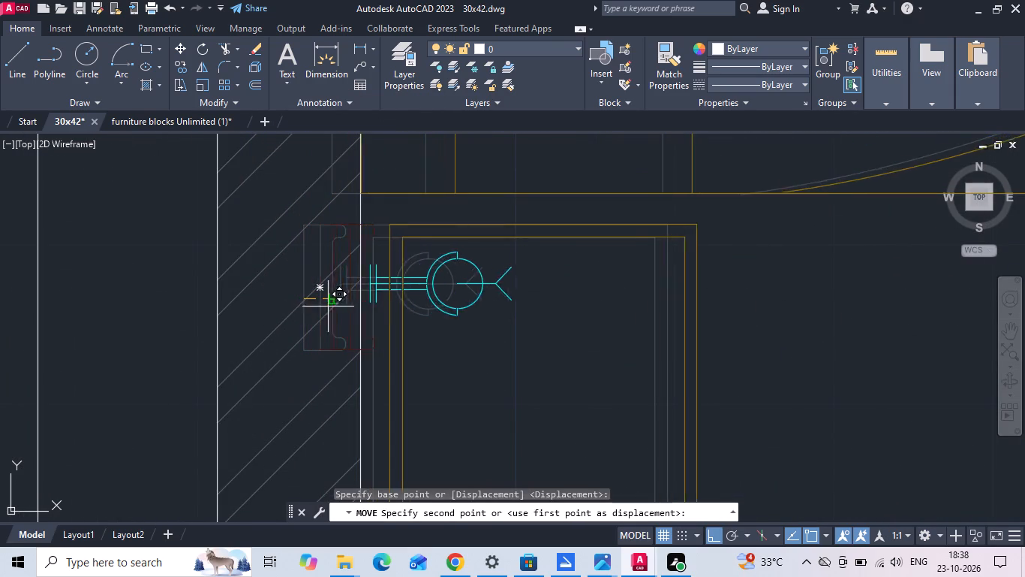
left_click(359, 299)
Move the bed set down so the lower wall lamp's bottom corner meets the wall corner above the window opening.
scroll(359, 298, "down", 2)
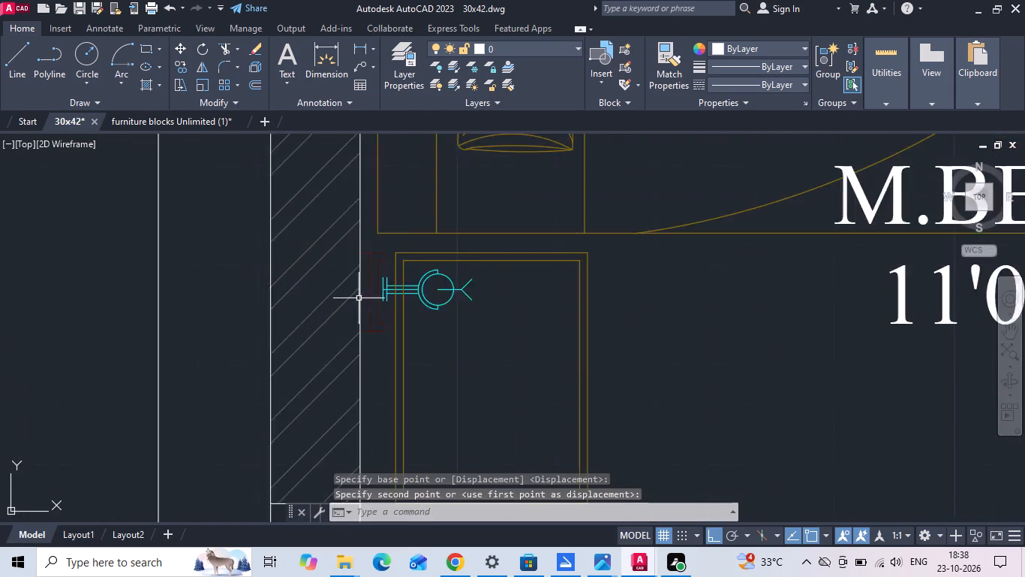
scroll(359, 298, "down", 5)
left_click(391, 300)
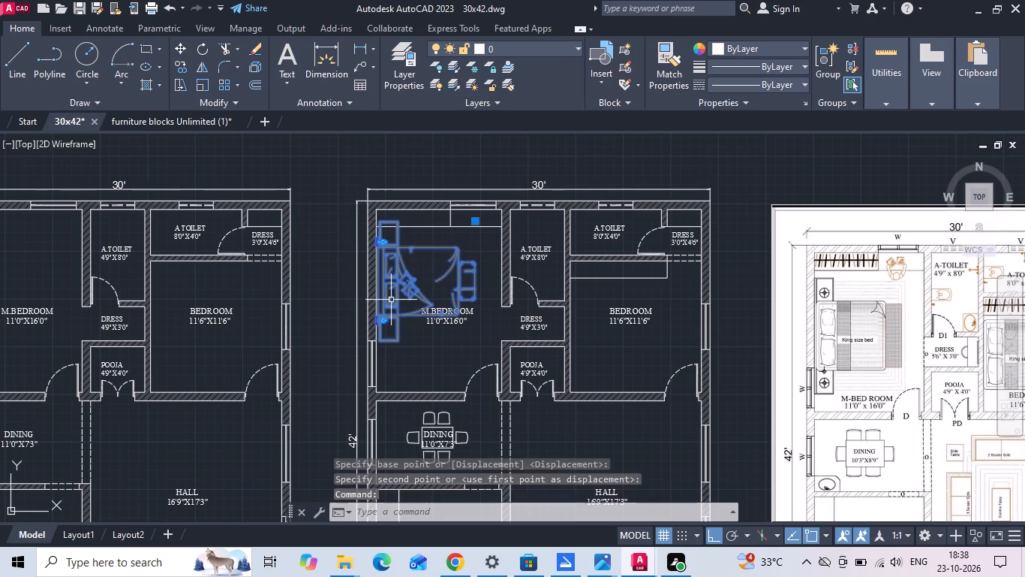
right_click(391, 299)
left_click(412, 277)
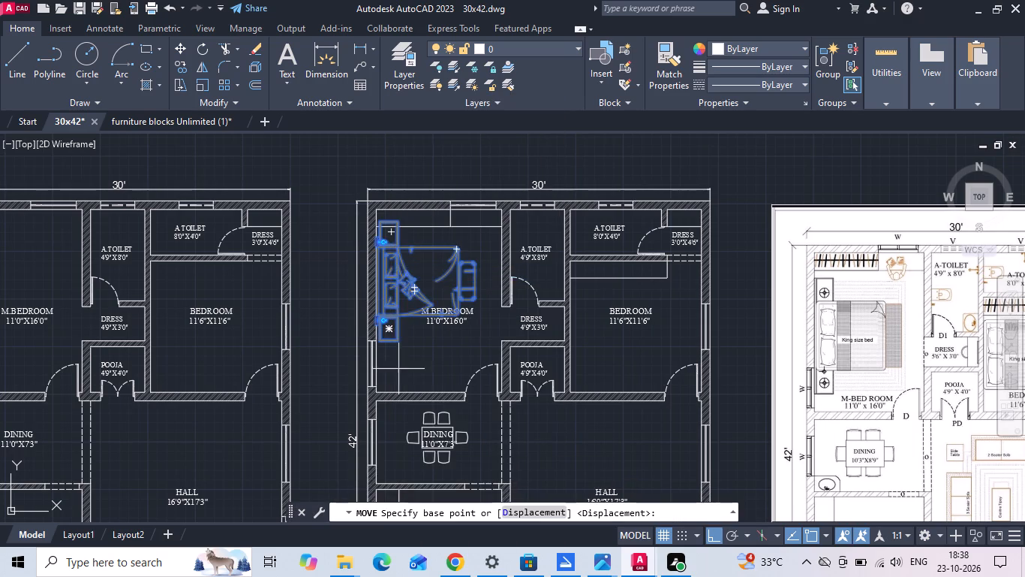
scroll(398, 391, "up", 3)
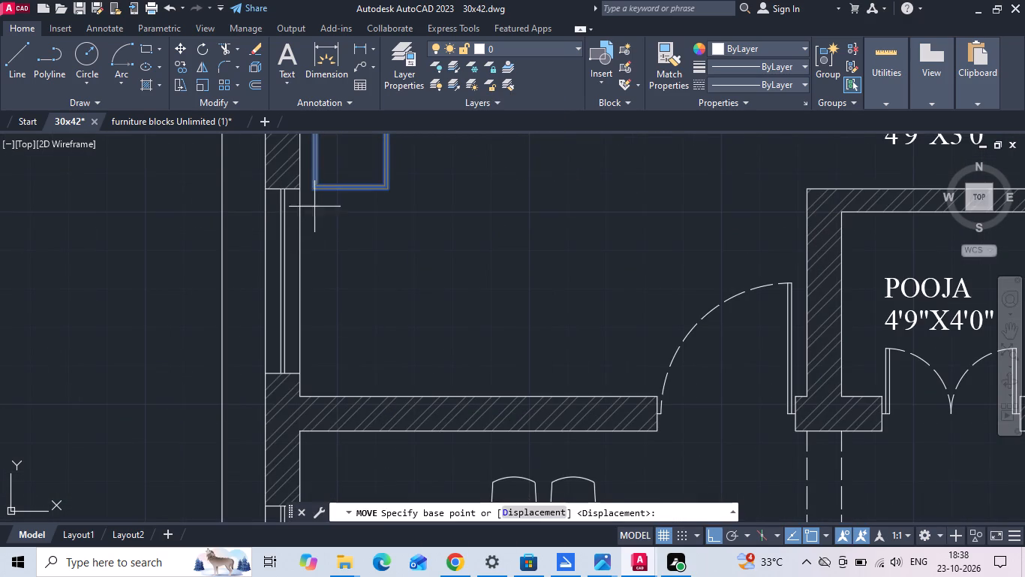
middle_click_drag(320, 237, 356, 447)
scroll(331, 329, "up", 3)
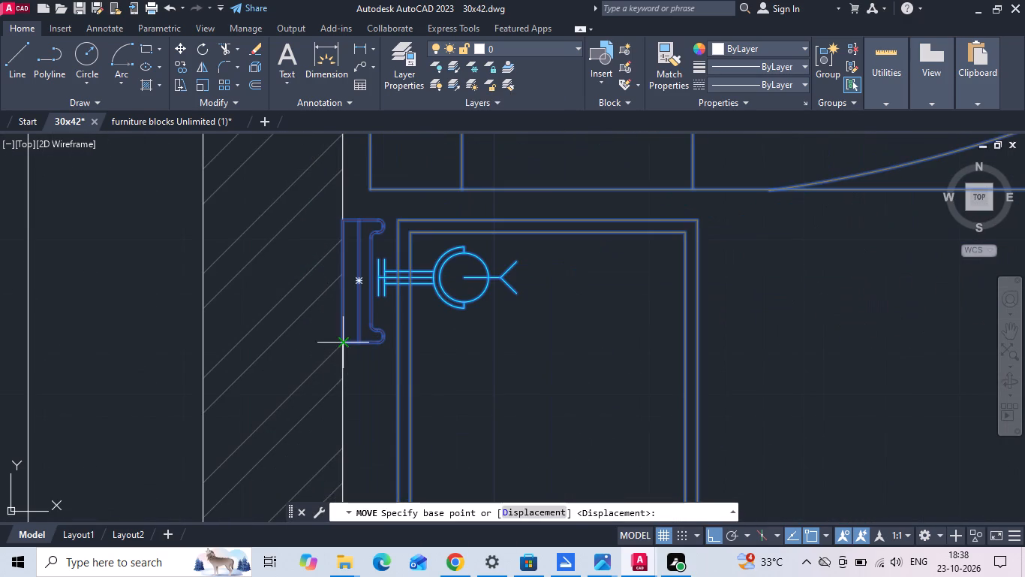
left_click(345, 339)
scroll(345, 339, "down", 3)
middle_click_drag(344, 391, 334, 271)
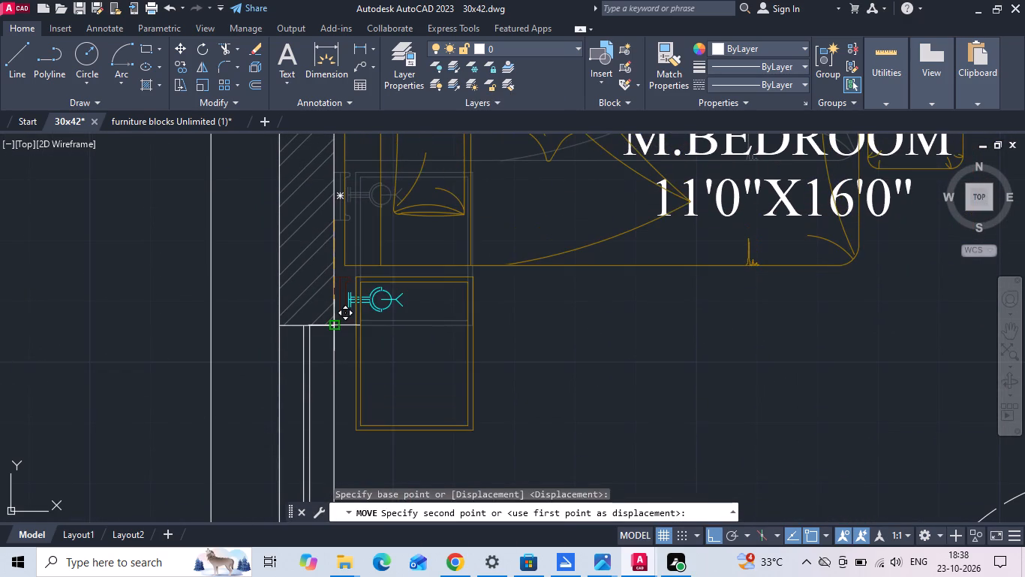
left_click(334, 328)
Measure the gap between the upper side table and the wardrobe line using a temporary linear dimension.
scroll(344, 420, "down", 4)
scroll(369, 303, "up", 2)
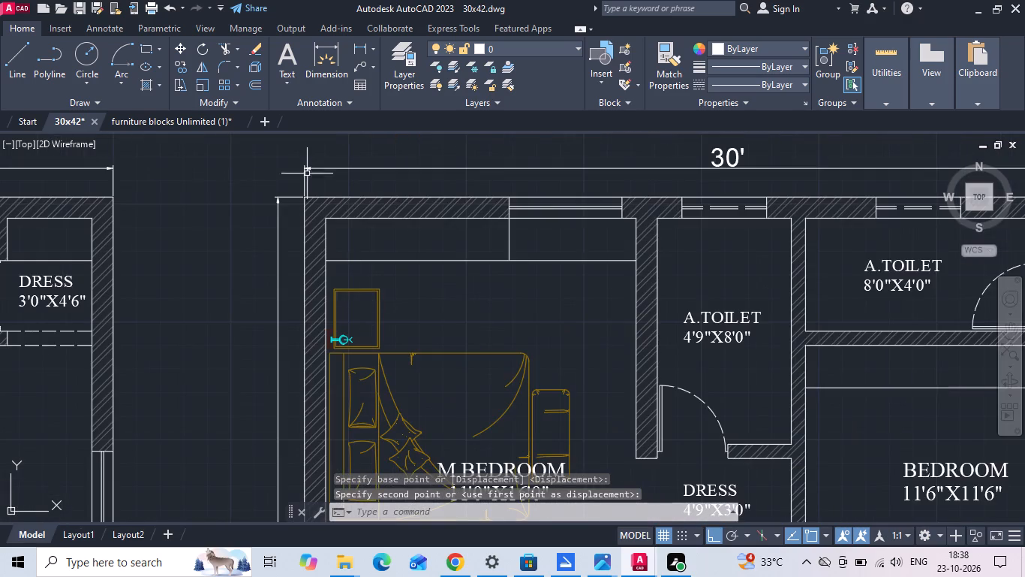
left_click(360, 44)
scroll(328, 282, "up", 3)
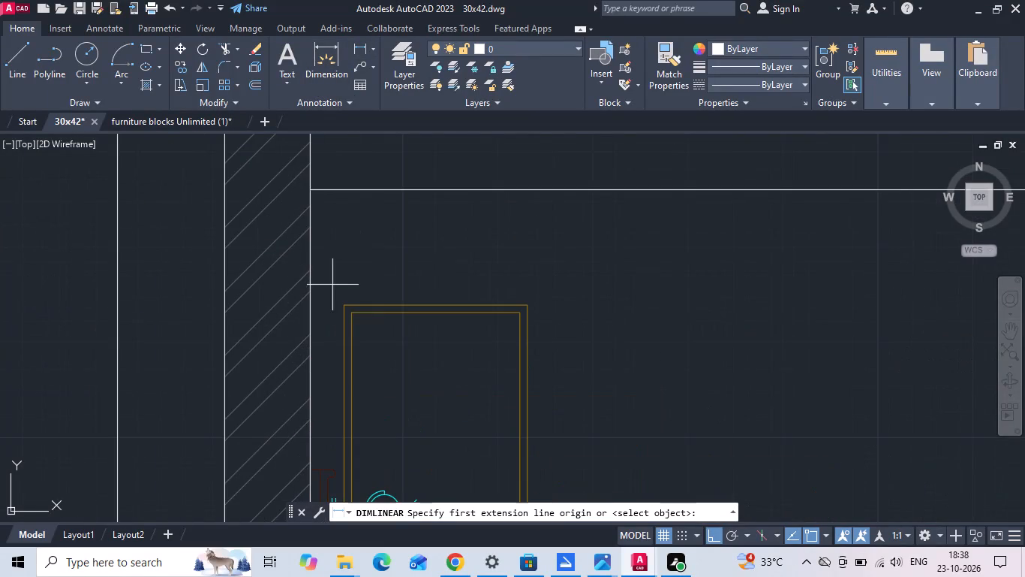
left_click(381, 302)
left_click(377, 194)
scroll(377, 194, "down", 3)
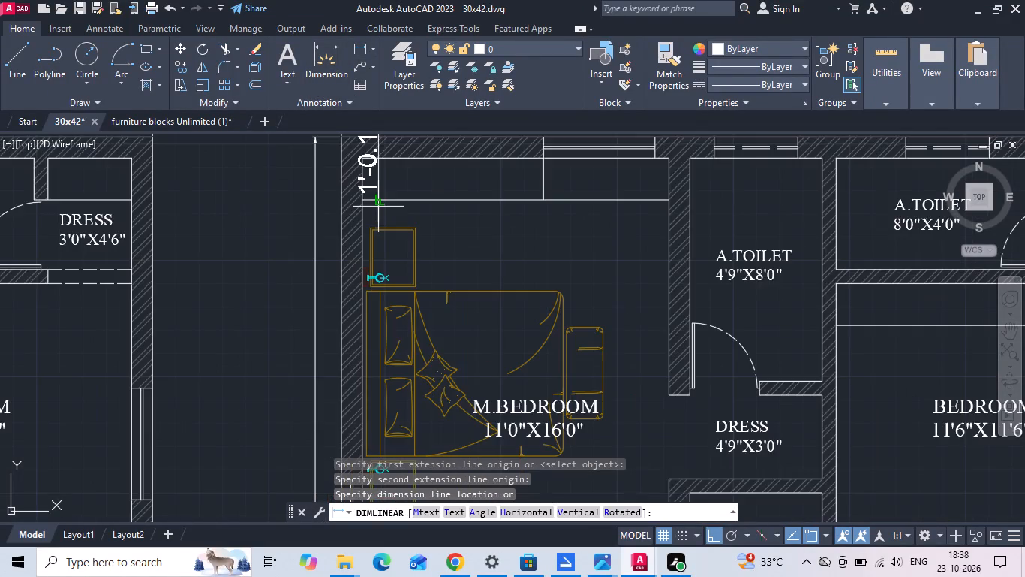
scroll(378, 207, "down", 1)
key("Escape")
Move the bed set left so its headboard touches the inner face of the M.Bedroom's left wall.
left_click(386, 222)
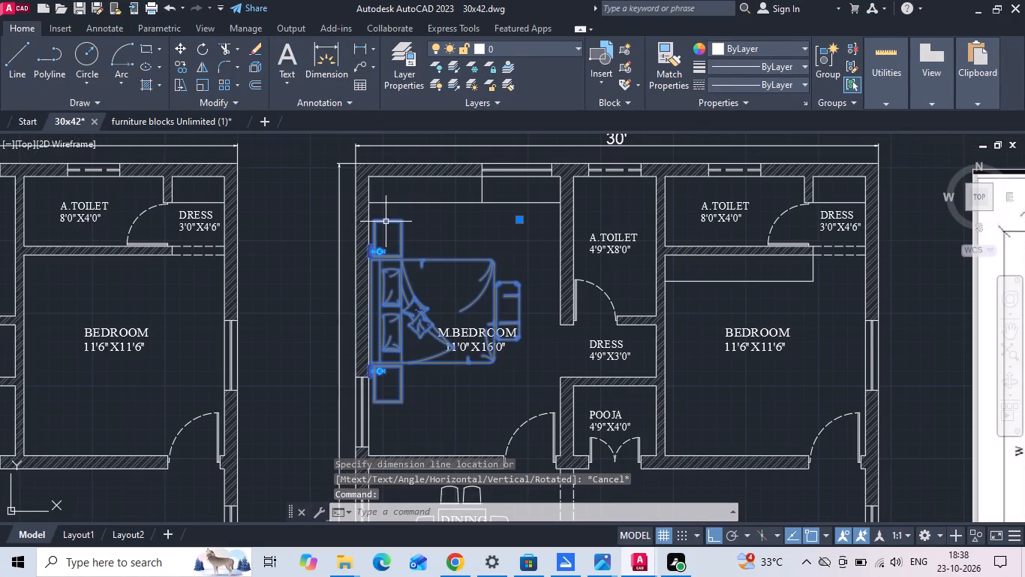
right_click(386, 222)
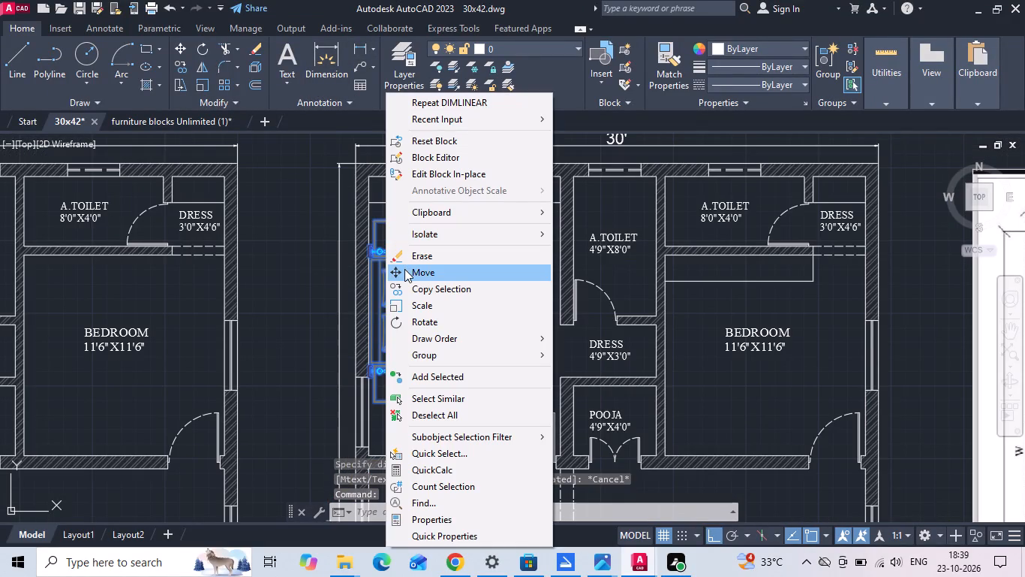
left_click(404, 269)
scroll(390, 304, "up", 1)
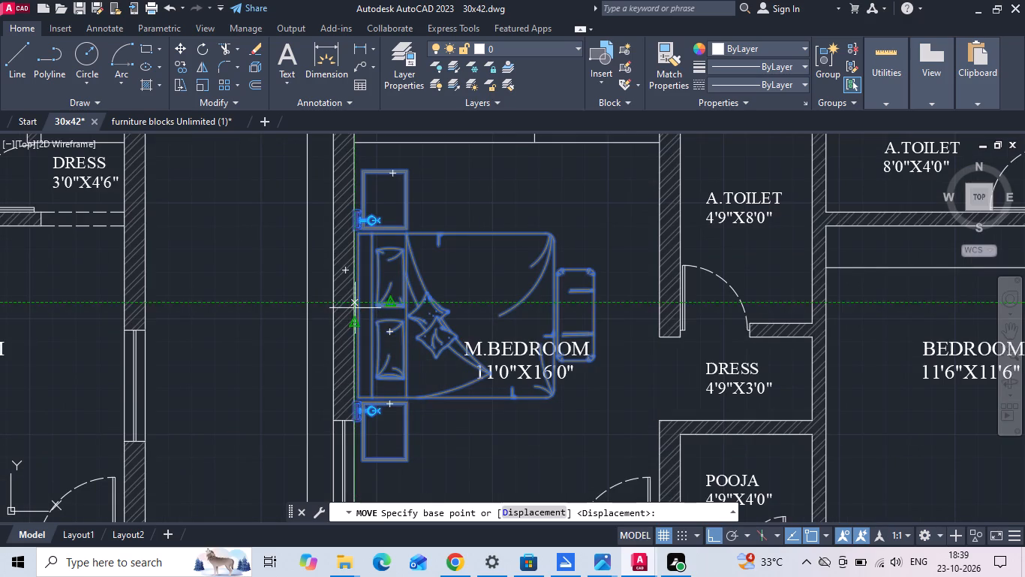
left_click(356, 315)
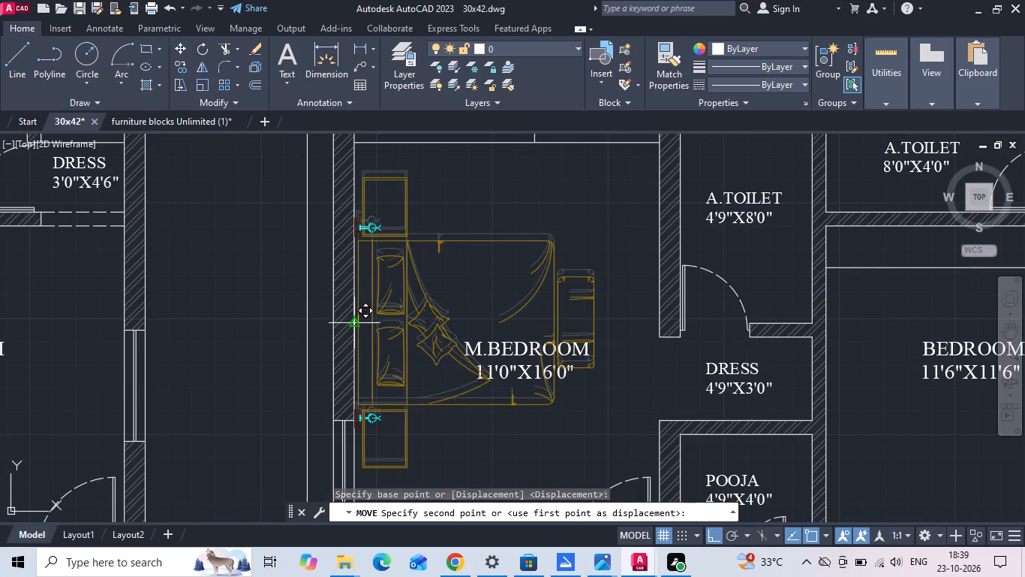
left_click(355, 318)
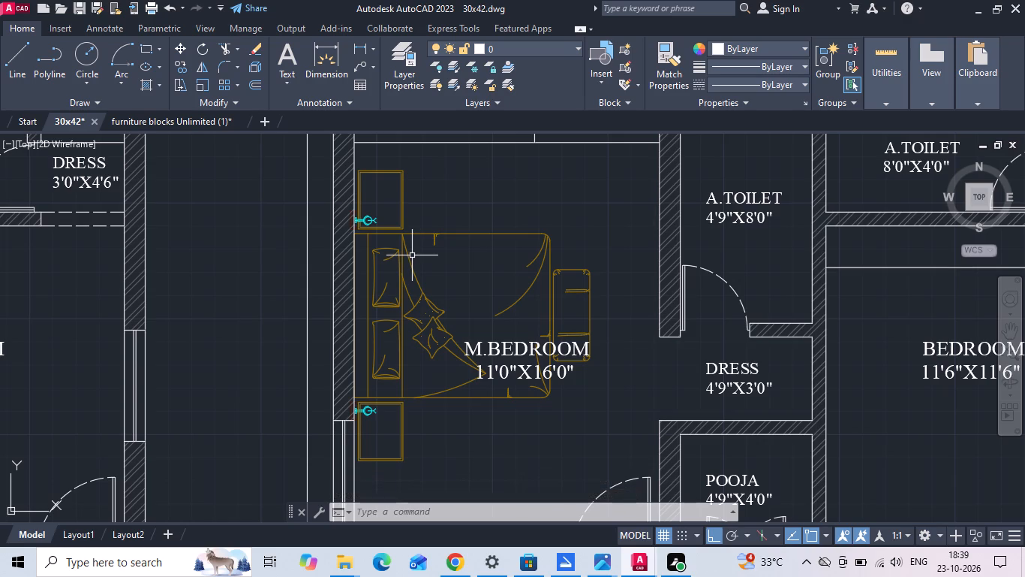
Move the bed set slightly down along the left wall, snapping the headboard to the midpoint on the wall face.
middle_click_drag(406, 300, 407, 291)
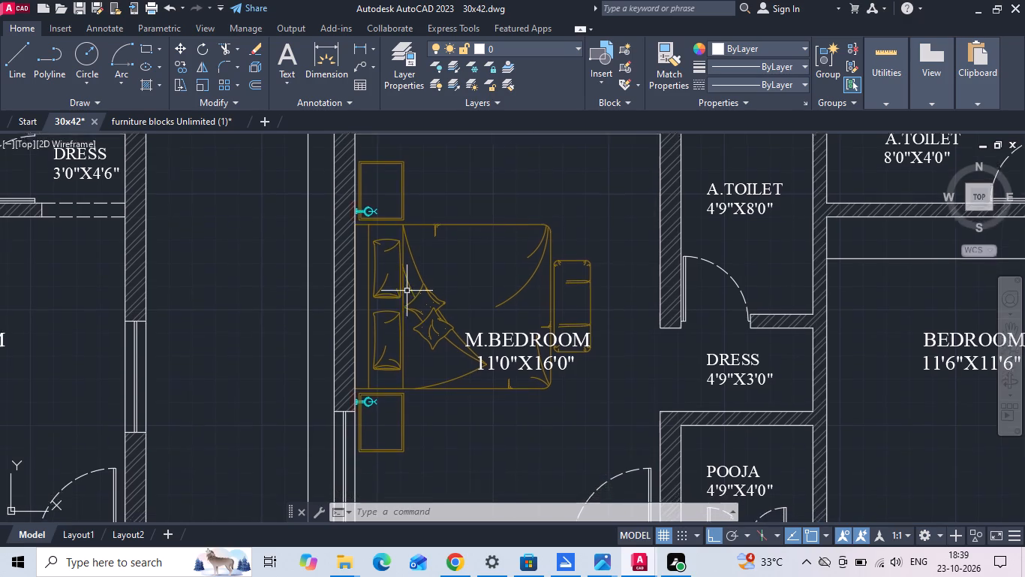
scroll(407, 290, "down", 1)
scroll(404, 297, "up", 1)
scroll(403, 277, "down", 1)
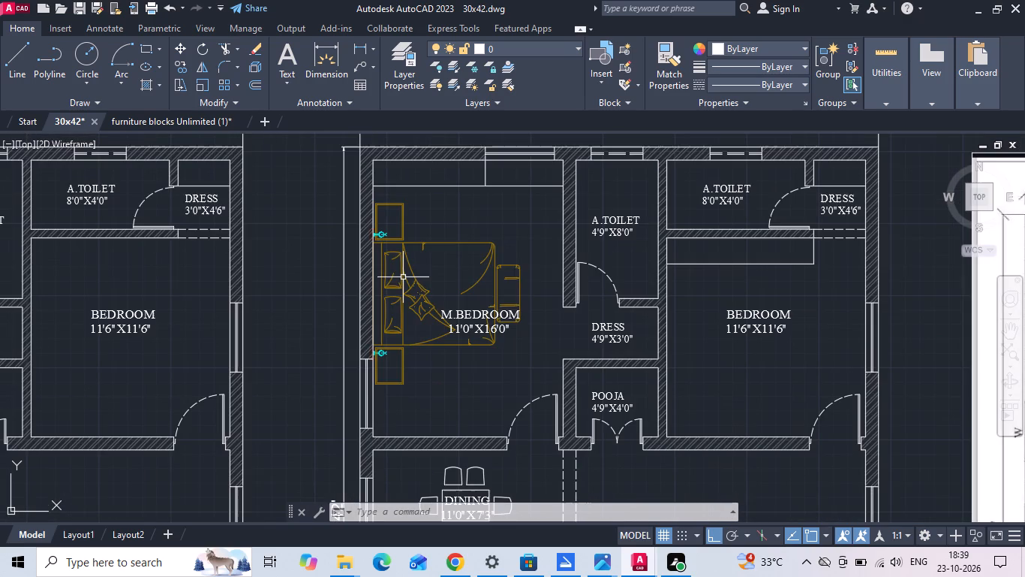
left_click(403, 277)
right_click(398, 273)
left_click(413, 270)
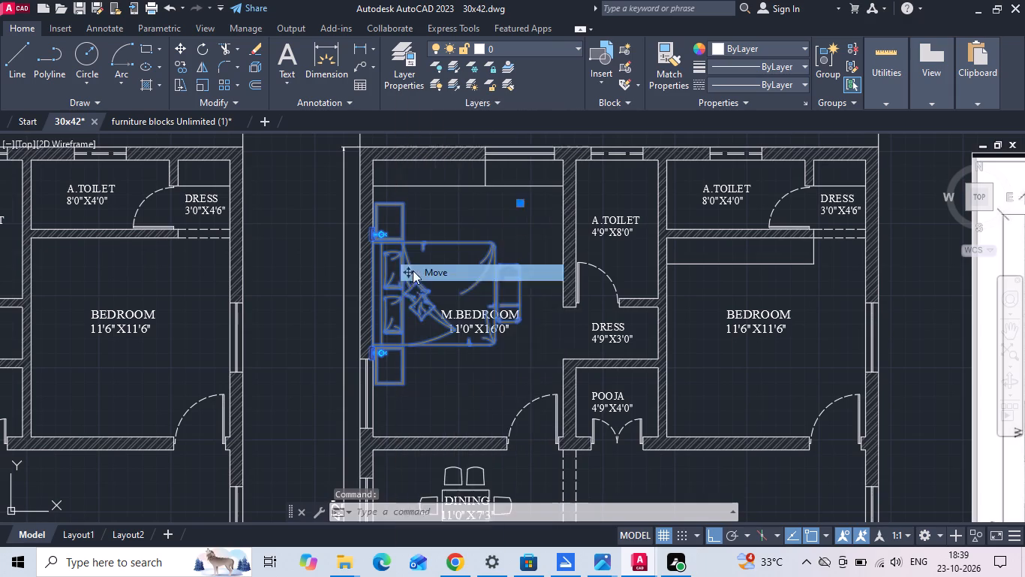
scroll(389, 291, "up", 1)
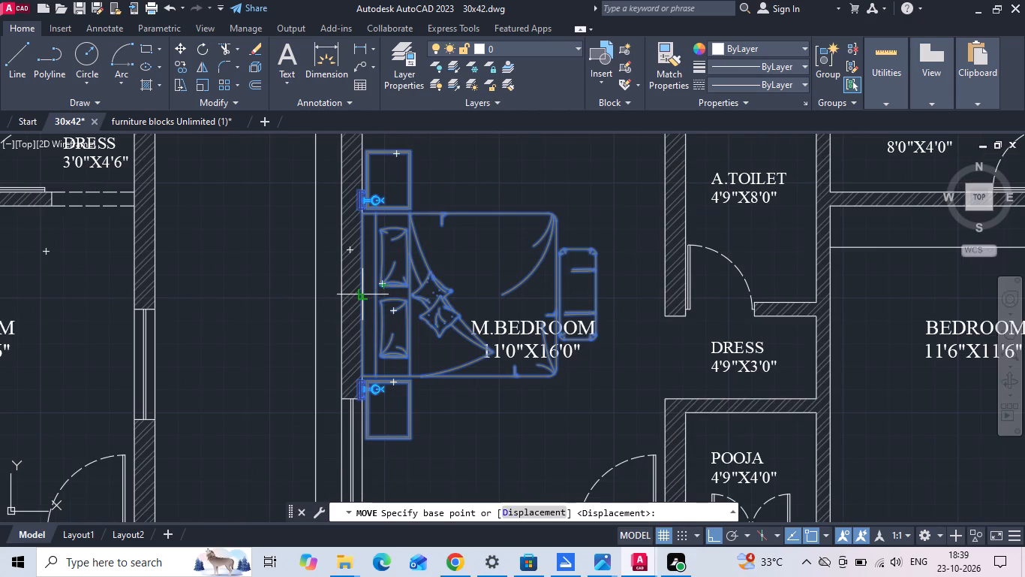
left_click(363, 299)
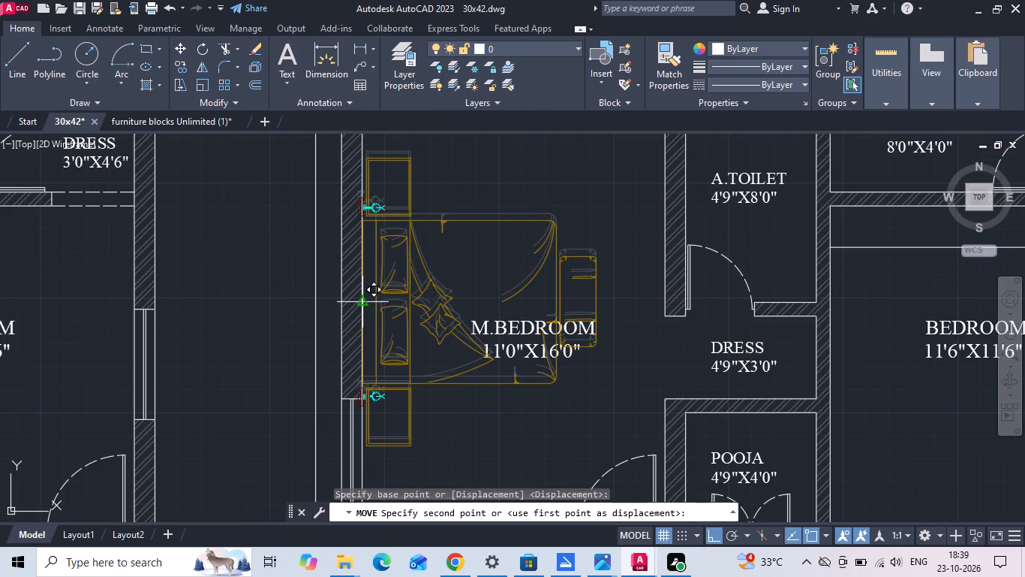
left_click(362, 305)
scroll(362, 305, "down", 1)
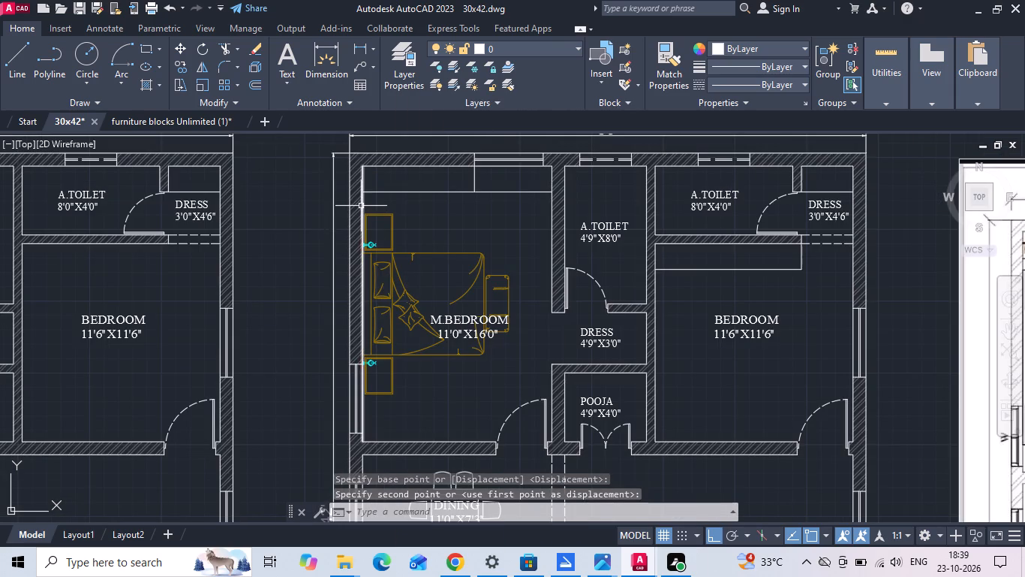
Draw temporary guides in the M.Bedroom: a vertical line from the wardrobe line to the bottom wall, and a horizontal from its midpoint across the left wall.
key("l")
key("space")
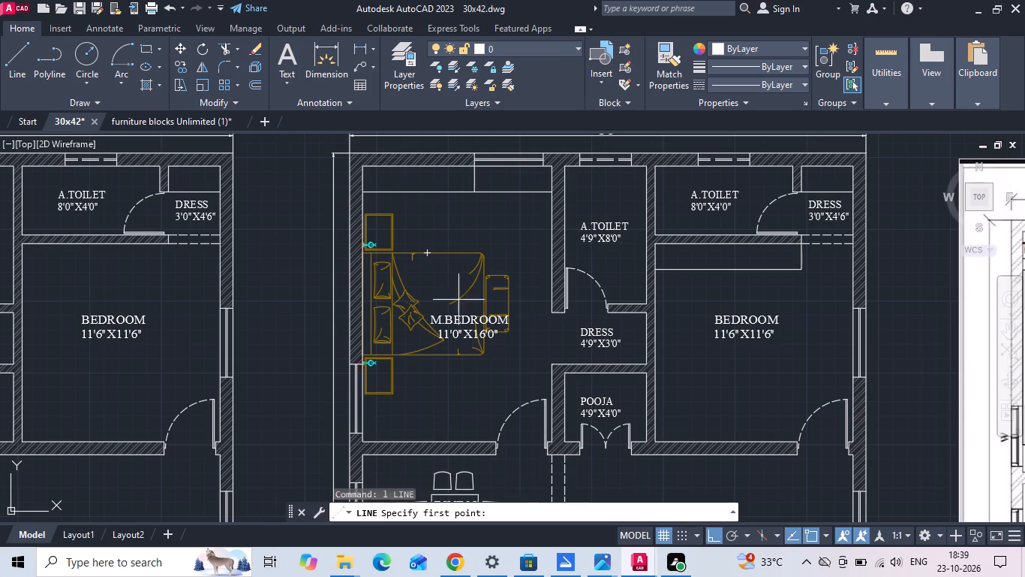
left_click(425, 195)
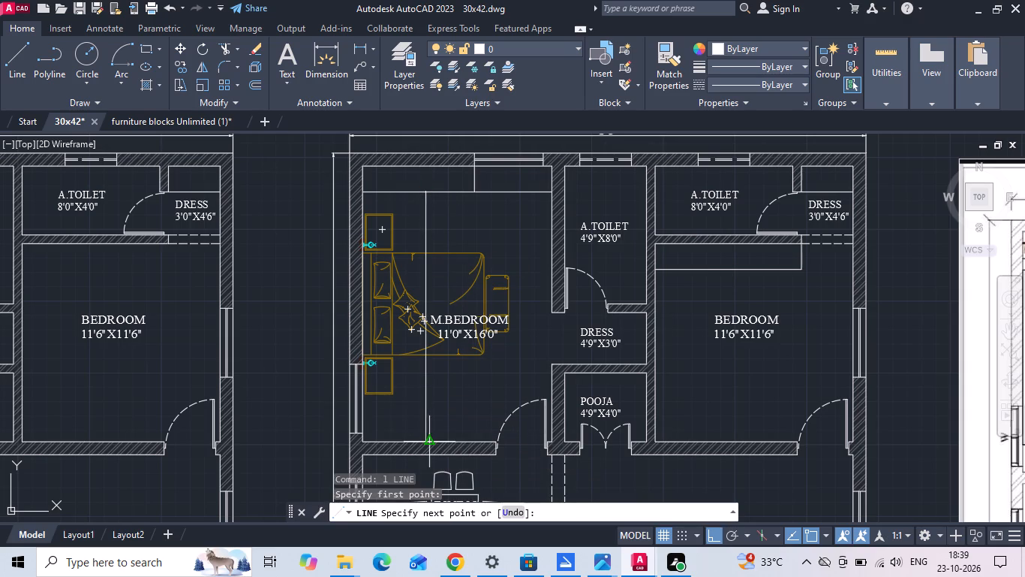
scroll(420, 447, "up", 2)
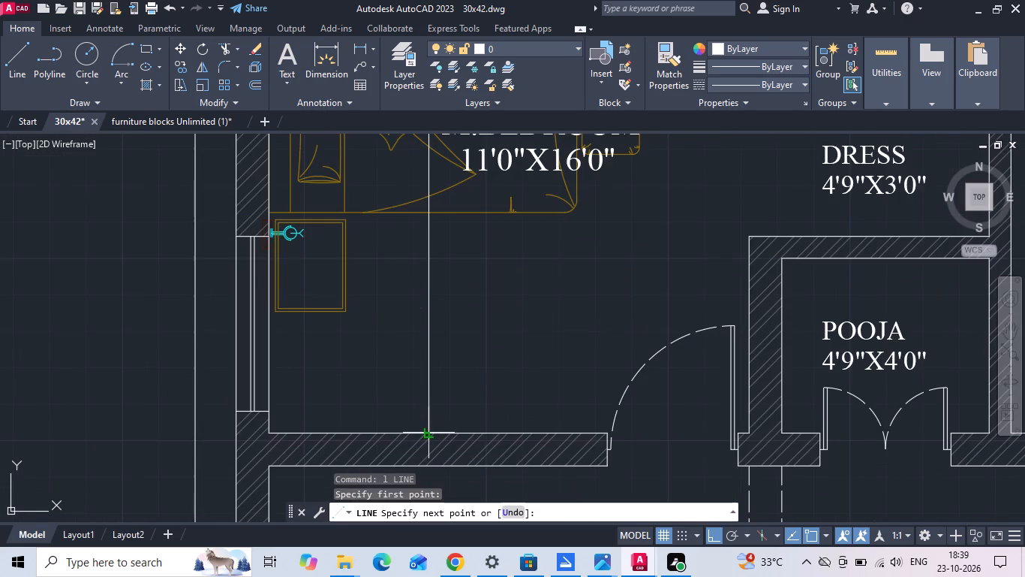
left_click(429, 437)
scroll(429, 437, "down", 2)
key("Escape")
key("l")
key("space")
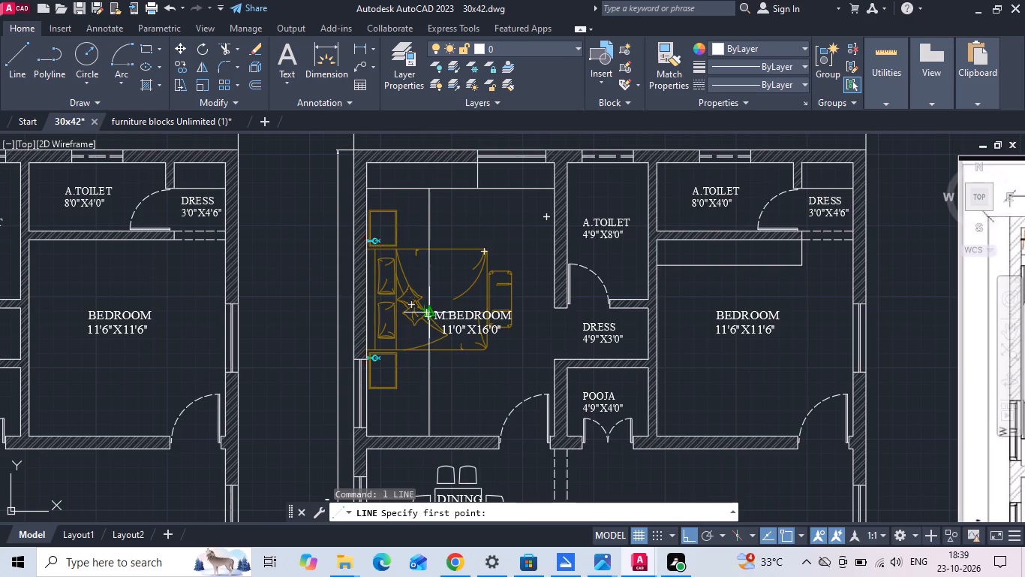
left_click(429, 310)
scroll(374, 304, "up", 1)
left_click(234, 331)
key("Escape")
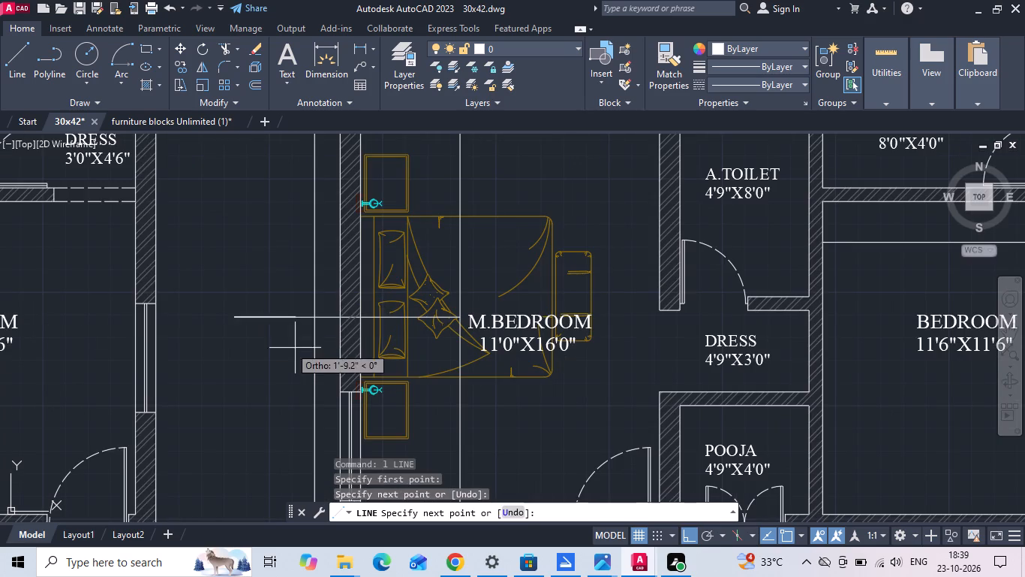
Move the M.Bedroom bed set down along the left wall so the headboard's midpoint meets the horizontal guide line.
left_click(372, 334)
right_click(372, 334)
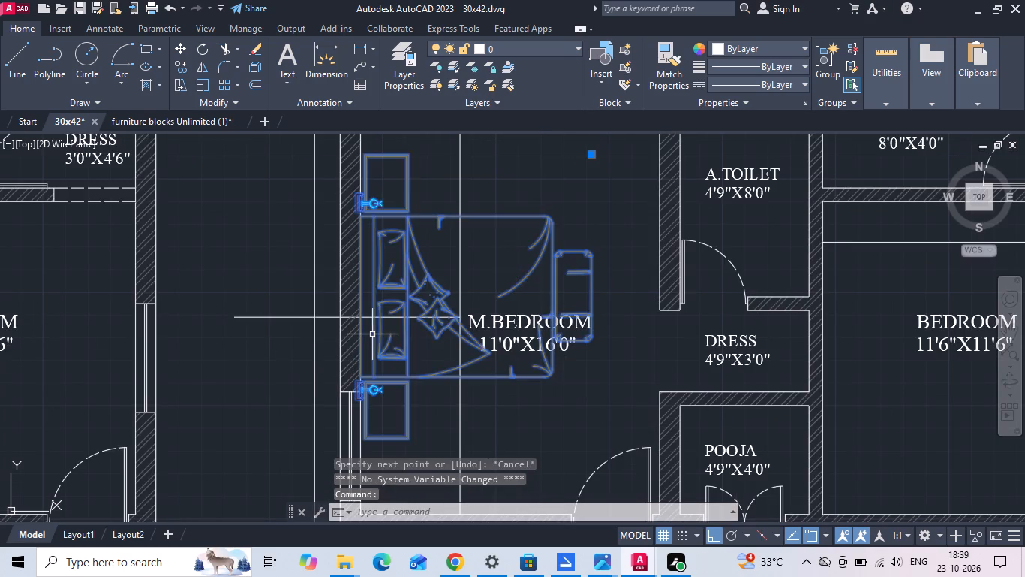
left_click(394, 276)
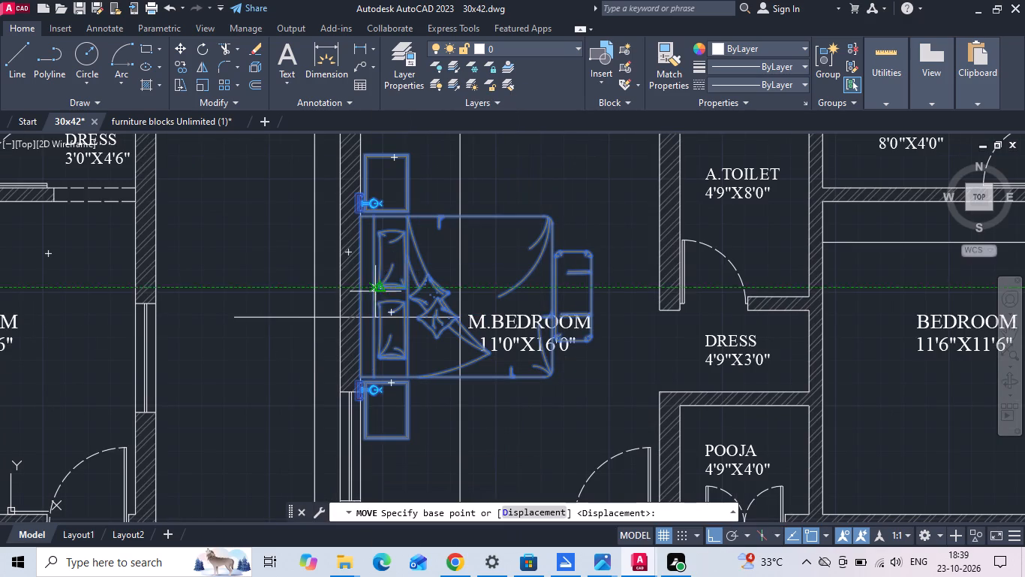
left_click(363, 298)
left_click(361, 316)
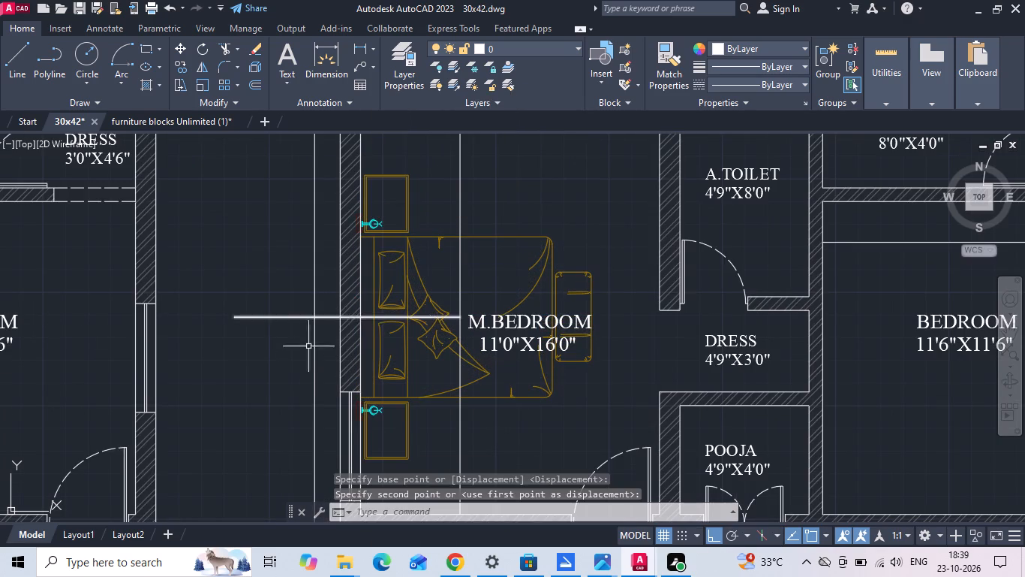
Delete the two temporary guide lines in the M.Bedroom.
left_click_drag(260, 360, 256, 343)
left_click(249, 309)
left_click(461, 186)
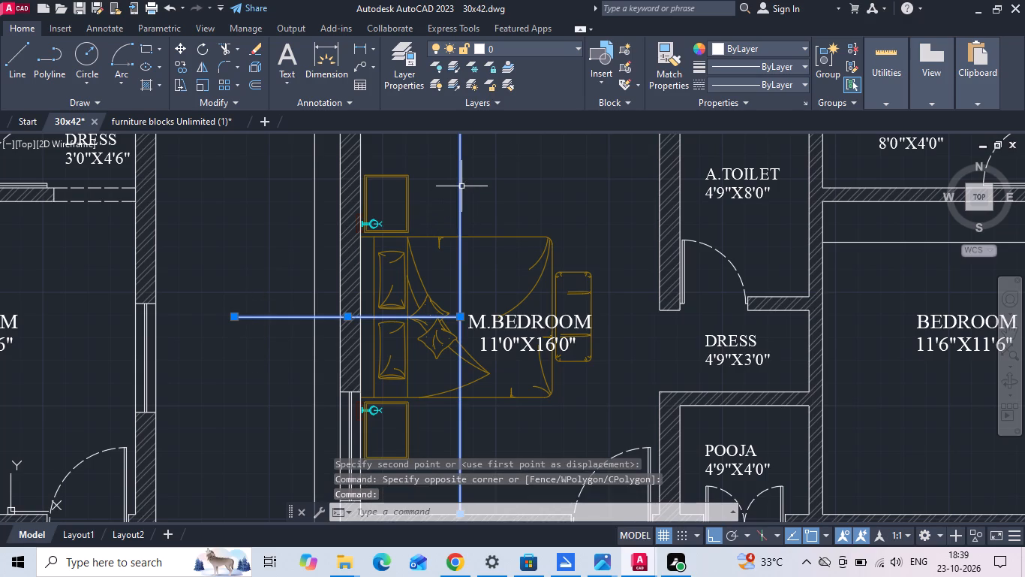
key("Delete")
Move the M.Bedroom bed set right so the back edge of the brown bracket behind the upper lamp meets the left wall's inner face.
scroll(407, 204, "up", 3)
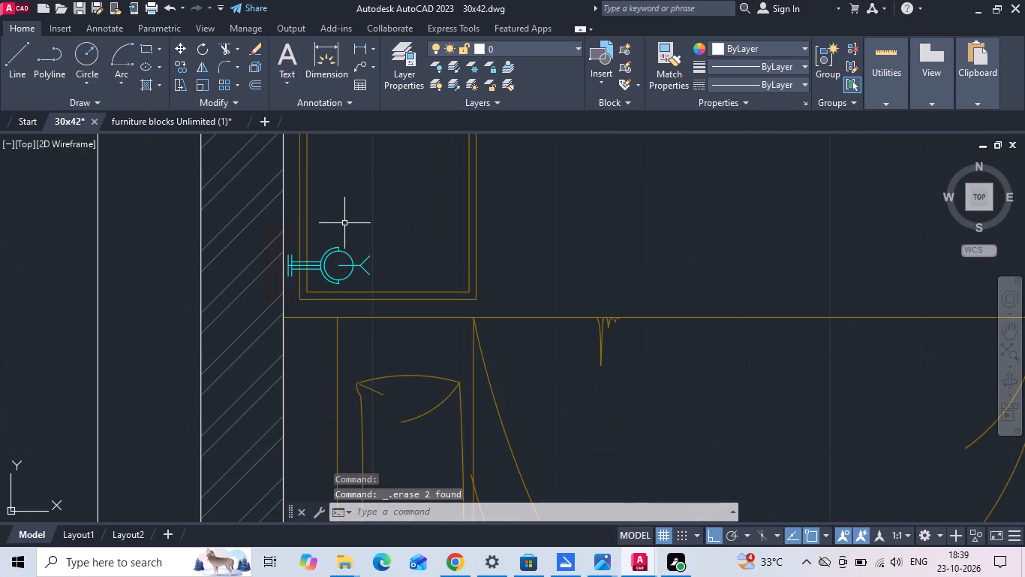
left_click(310, 261)
right_click(310, 261)
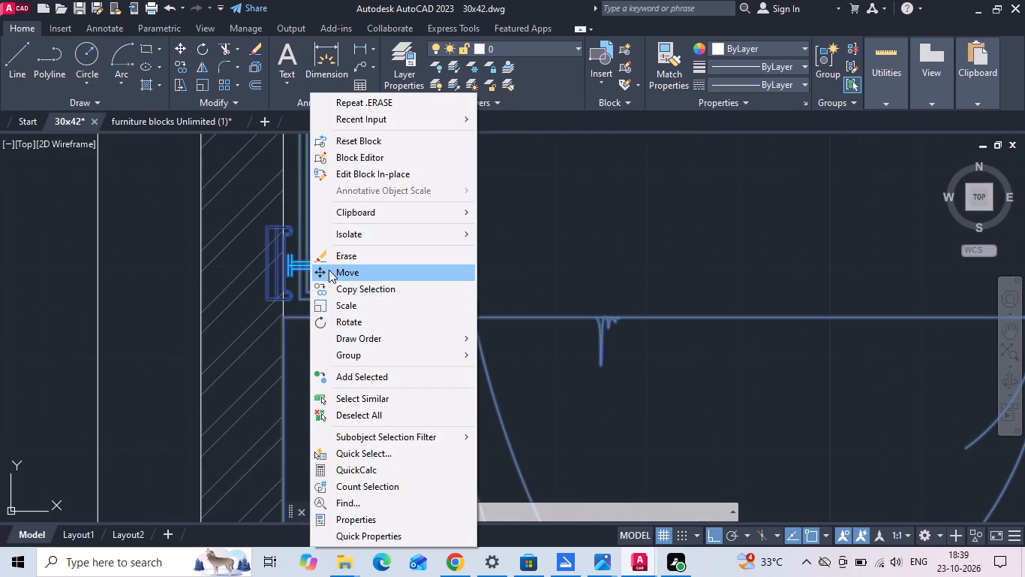
left_click(329, 270)
scroll(268, 228, "up", 3)
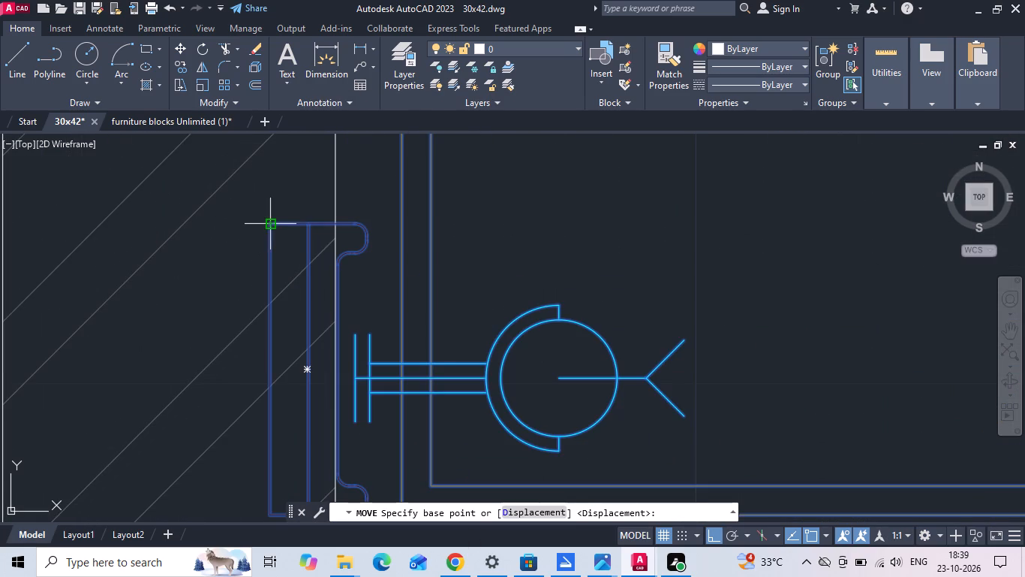
left_click(269, 221)
left_click(333, 219)
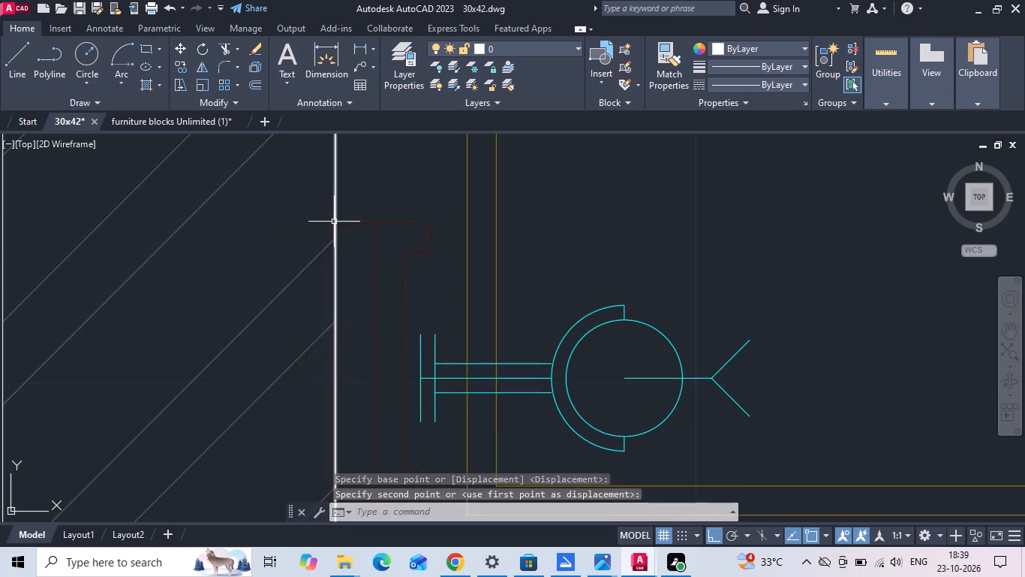
scroll(333, 222, "down", 7)
scroll(573, 273, "down", 1)
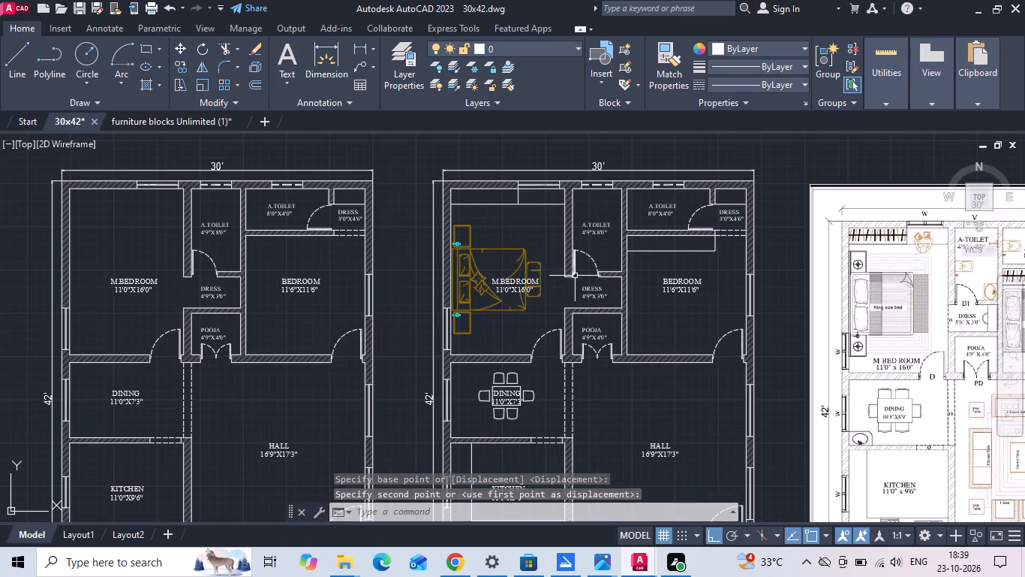
Move the M.BEDROOM label off the bed into the clear space below it, with Ortho off, and save the drawing.
scroll(506, 341, "up", 1)
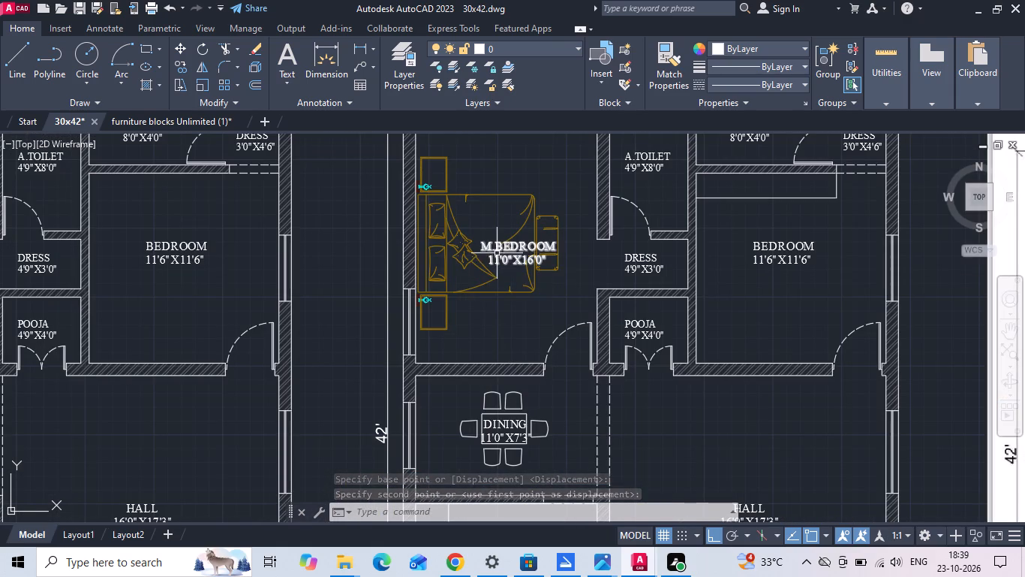
left_click(497, 253)
right_click(497, 252)
left_click(488, 245)
right_click(488, 244)
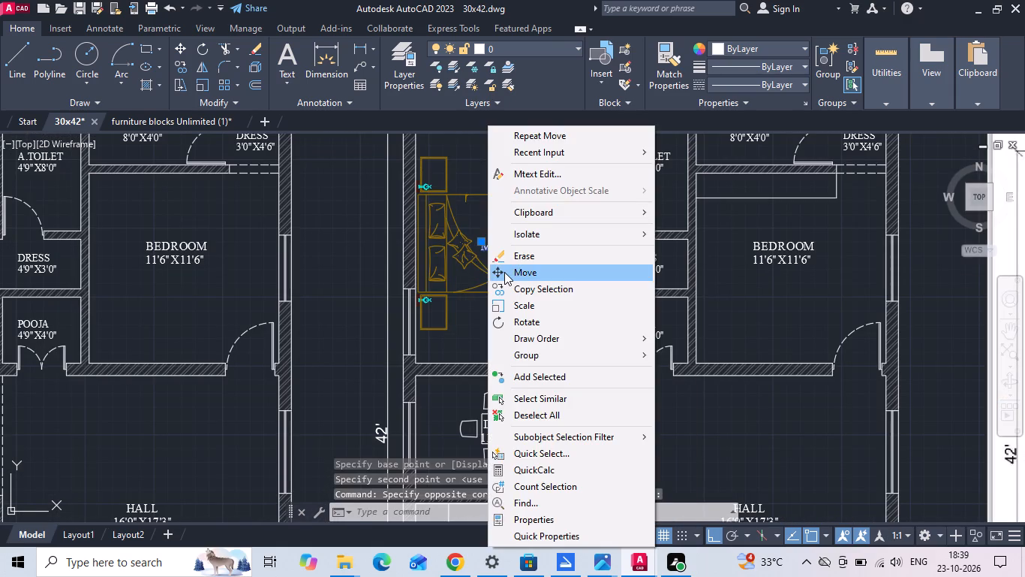
left_click(505, 272)
scroll(503, 256, "up", 1)
left_click_drag(503, 255, 500, 275)
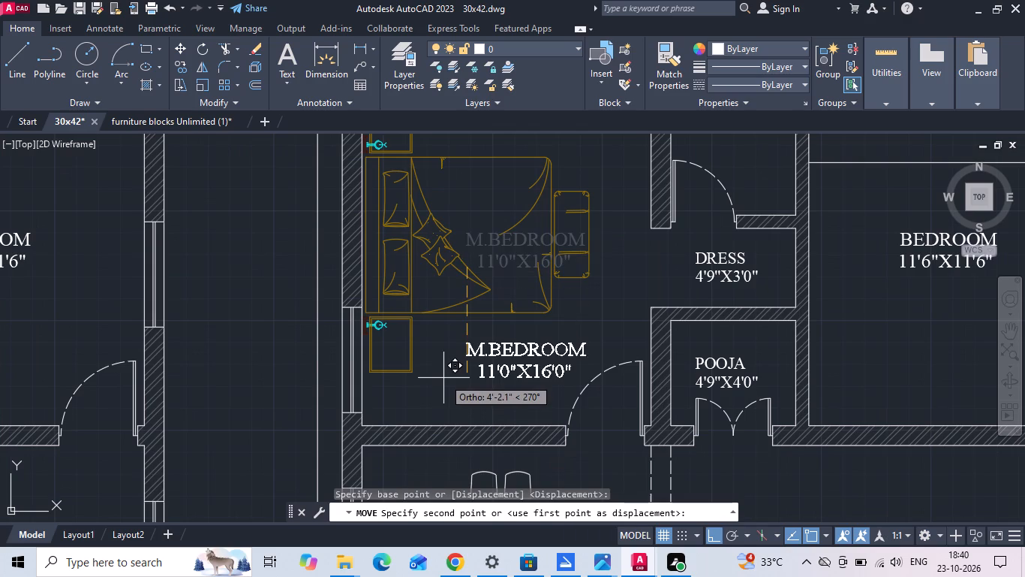
key("F8")
left_click(434, 383)
key("ctrl+s")
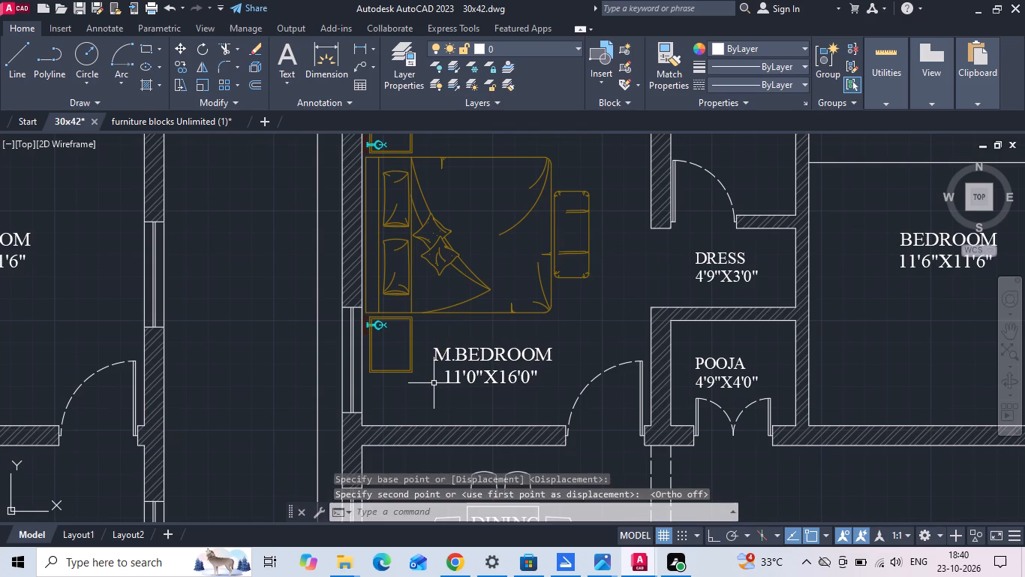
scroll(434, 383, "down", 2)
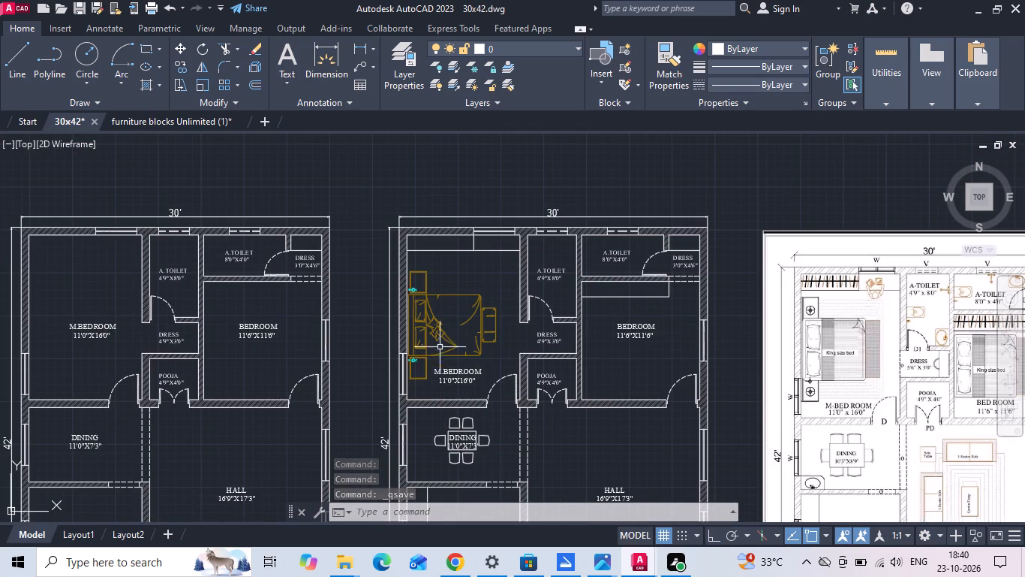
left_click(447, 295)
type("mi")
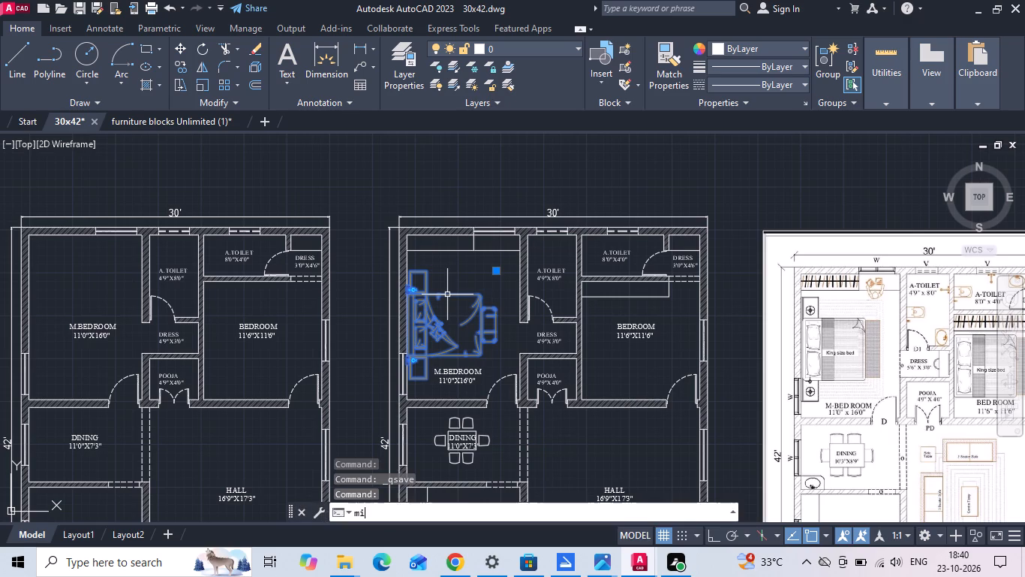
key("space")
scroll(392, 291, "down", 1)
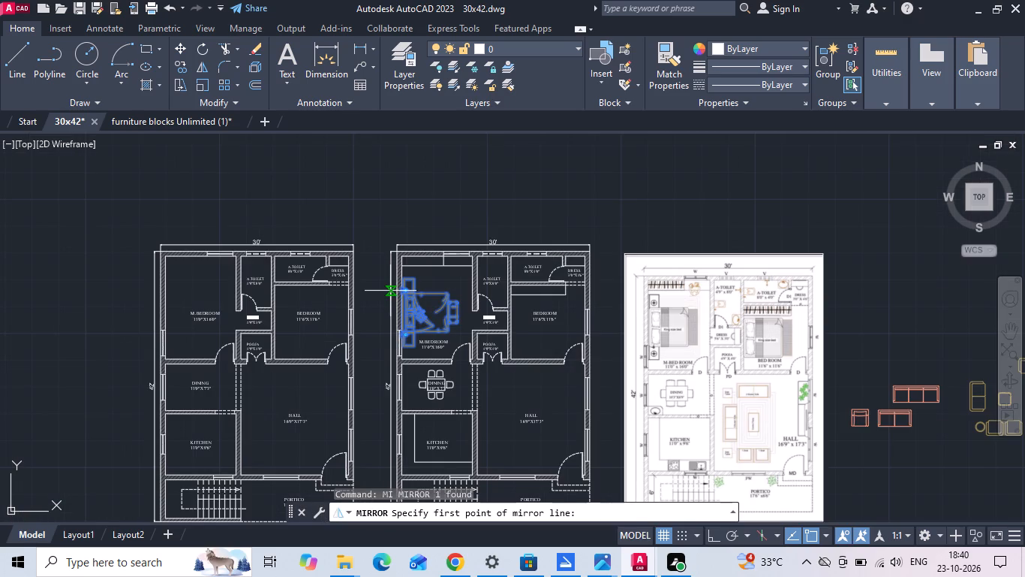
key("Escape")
Copy the M.Bedroom bed set into the BEDROOM, placing the headboard's lower corner at the room's bottom-left inner wall corner.
left_click(417, 292)
right_click(417, 292)
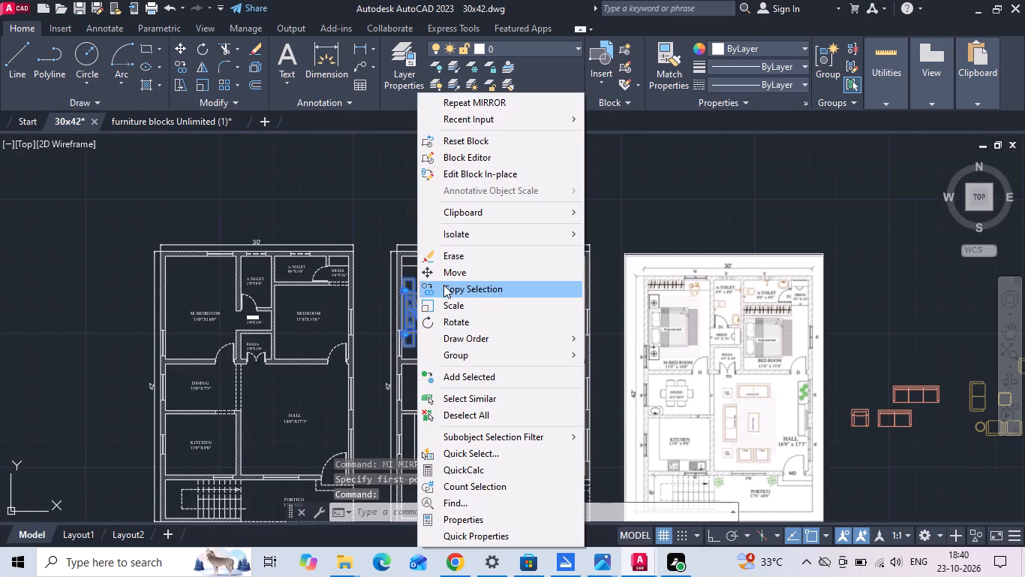
left_click(443, 285)
scroll(425, 372, "up", 3)
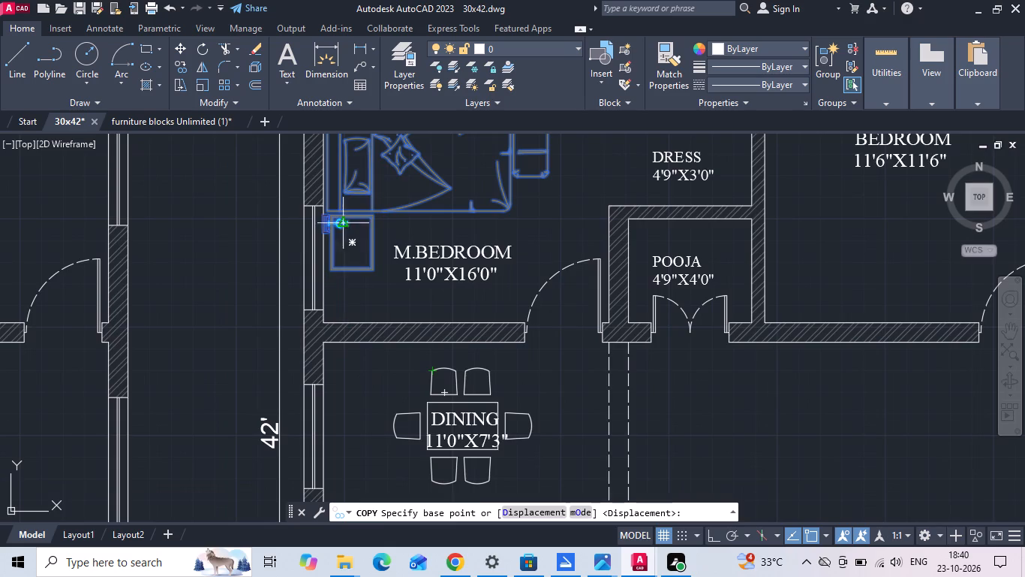
scroll(341, 210, "up", 2)
left_click(306, 213)
scroll(265, 265, "down", 3)
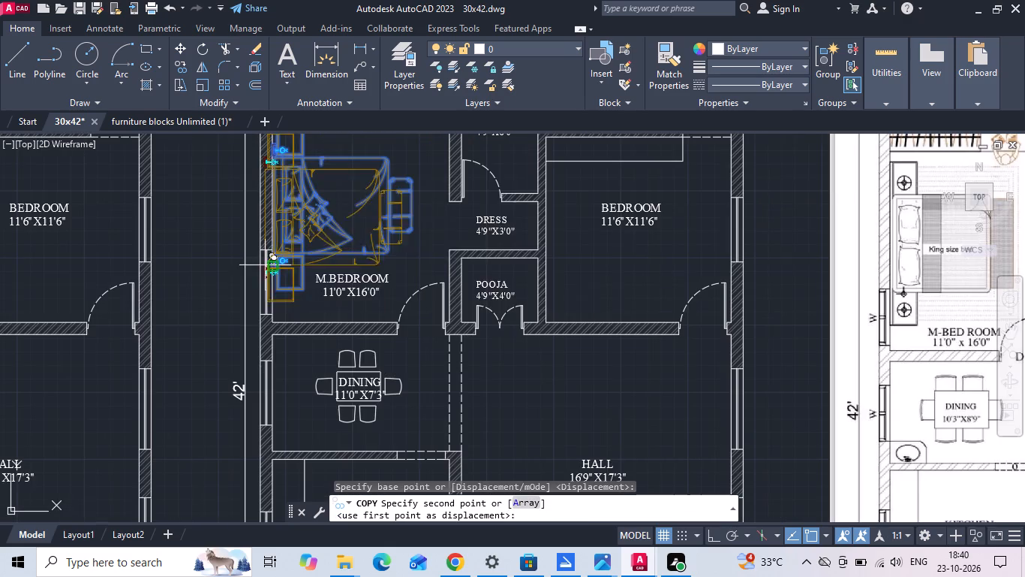
scroll(573, 315, "up", 2)
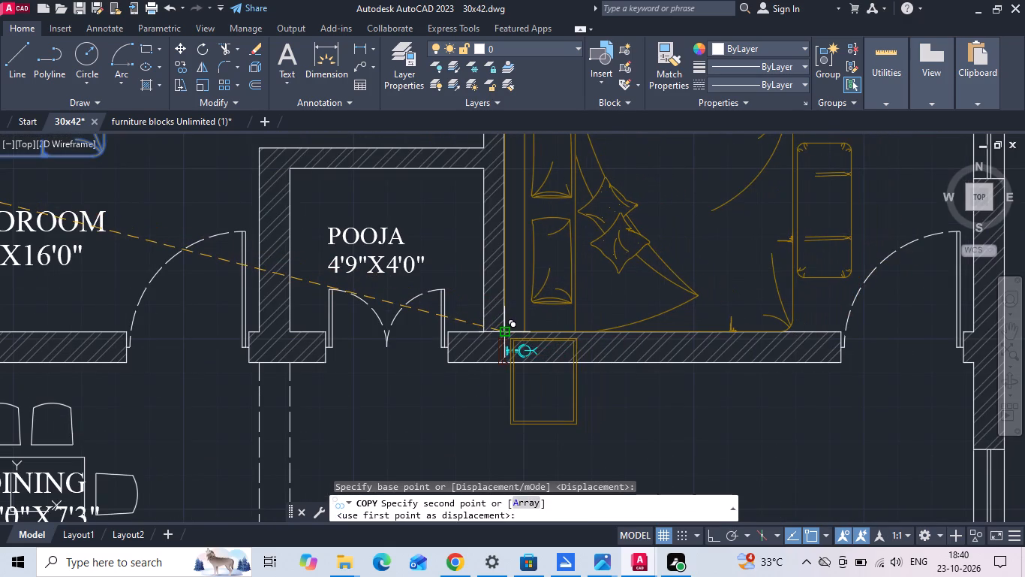
left_click(506, 328)
scroll(488, 353, "down", 2)
key("Escape")
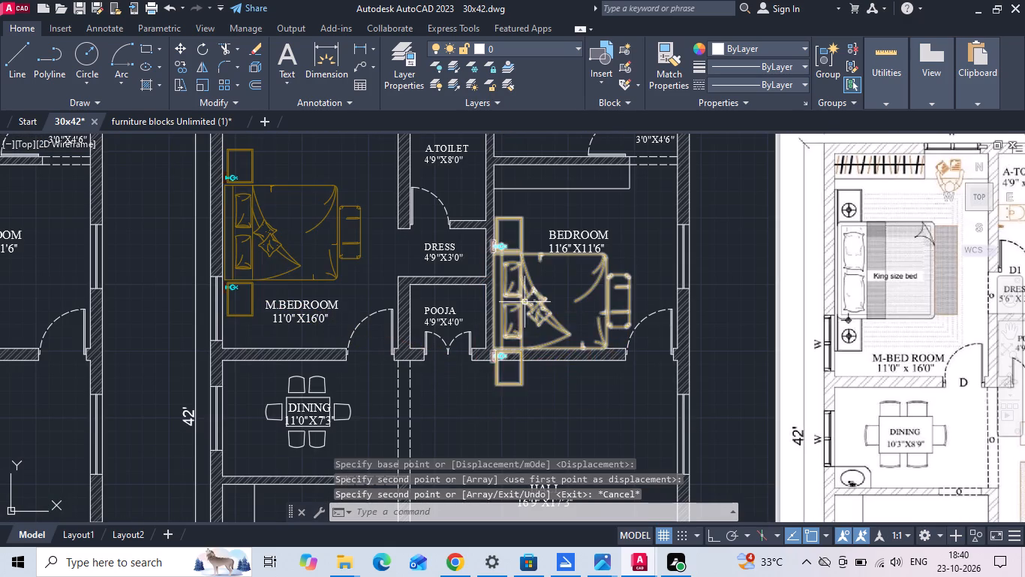
Explode the copied bed set in the BEDROOM.
key("x")
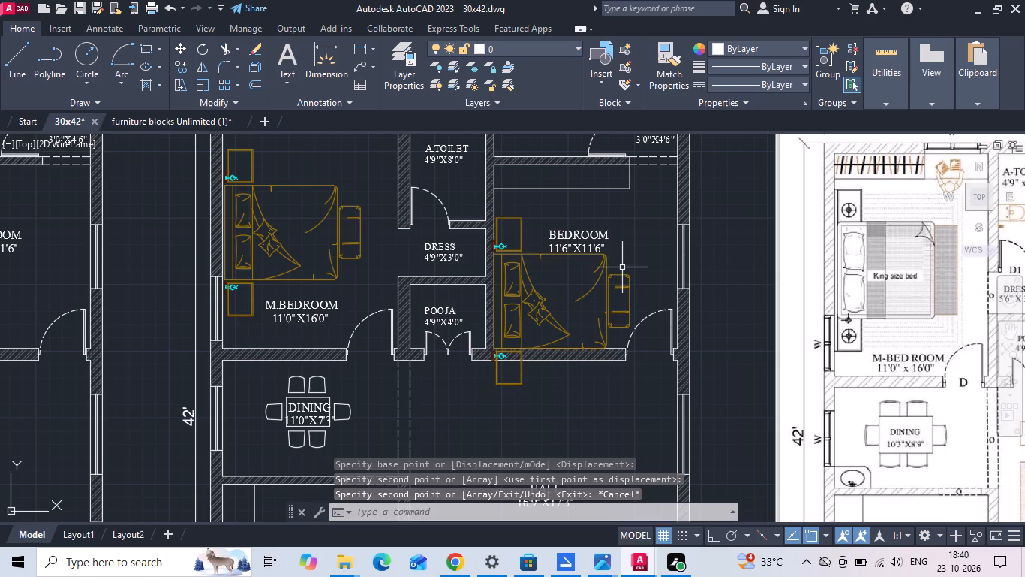
key("space")
left_click(522, 235)
key("space")
Delete the upper side table of the BEDROOM's bed together with its lamp and the brown bracket in the wall.
scroll(522, 235, "up", 3)
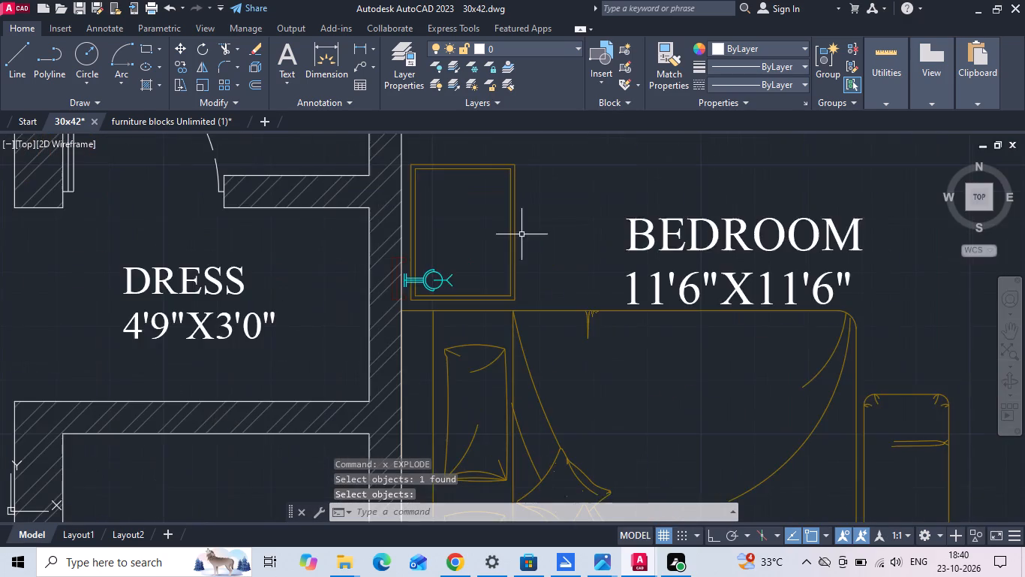
scroll(449, 267, "up", 2)
left_click_drag(443, 237, 431, 255)
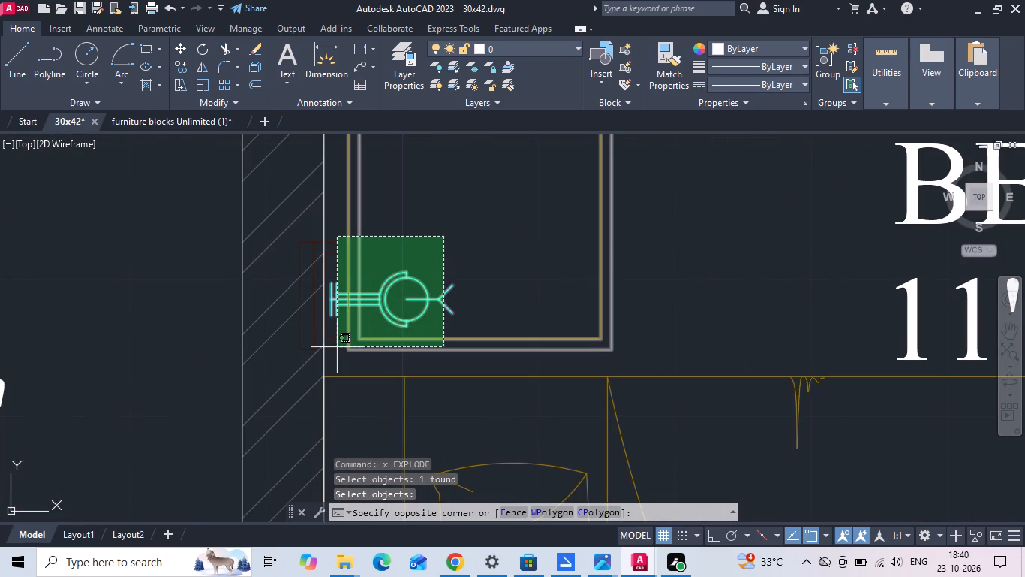
left_click(341, 347)
key("Delete")
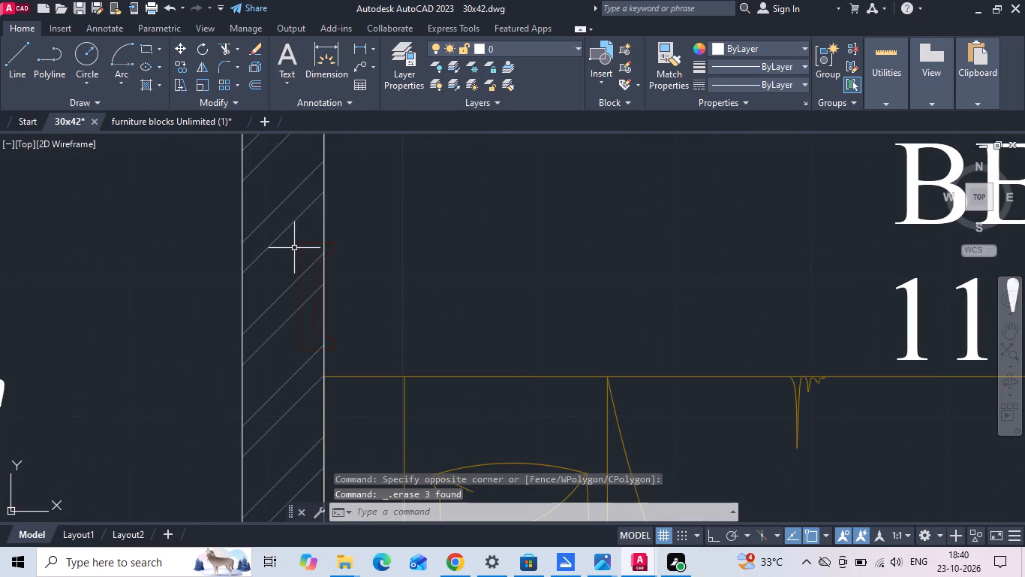
scroll(302, 233, "up", 2)
scroll(321, 239, "down", 1)
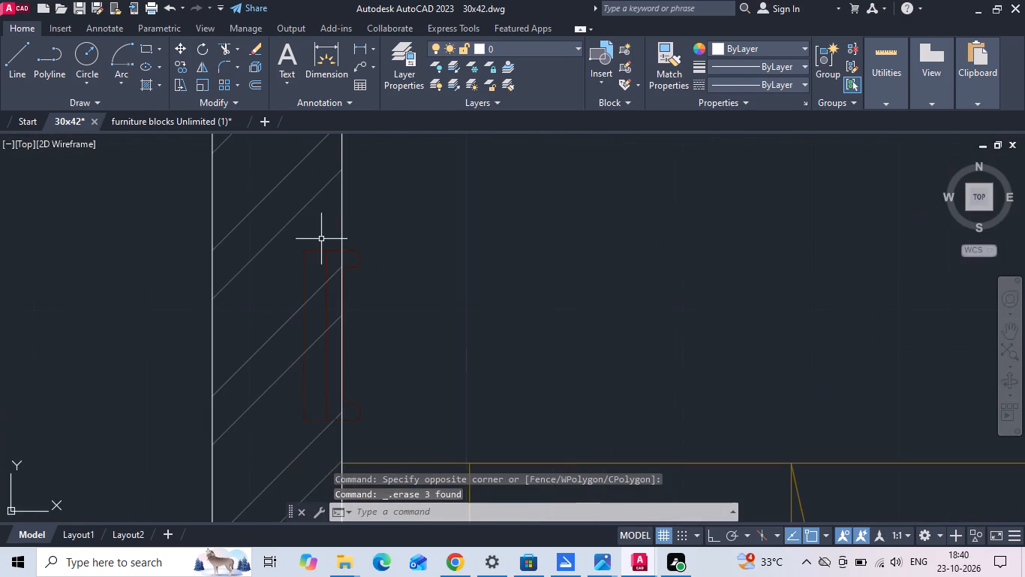
left_click(326, 248)
key("Delete")
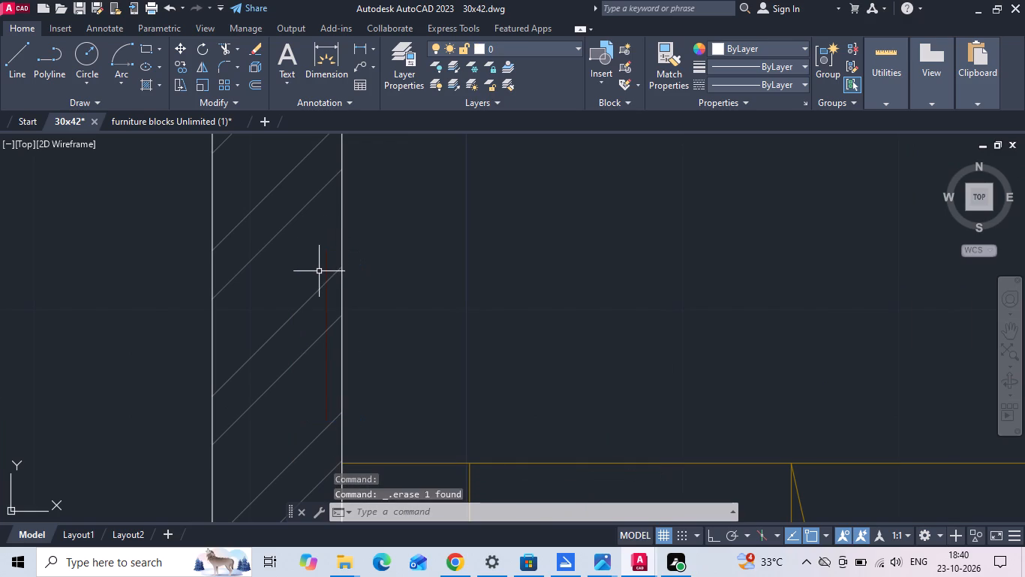
left_click(326, 269)
key("Delete")
Delete the lower side table of the BEDROOM's bed together with its lamp and the brown bracket in the wall.
scroll(392, 211, "down", 5)
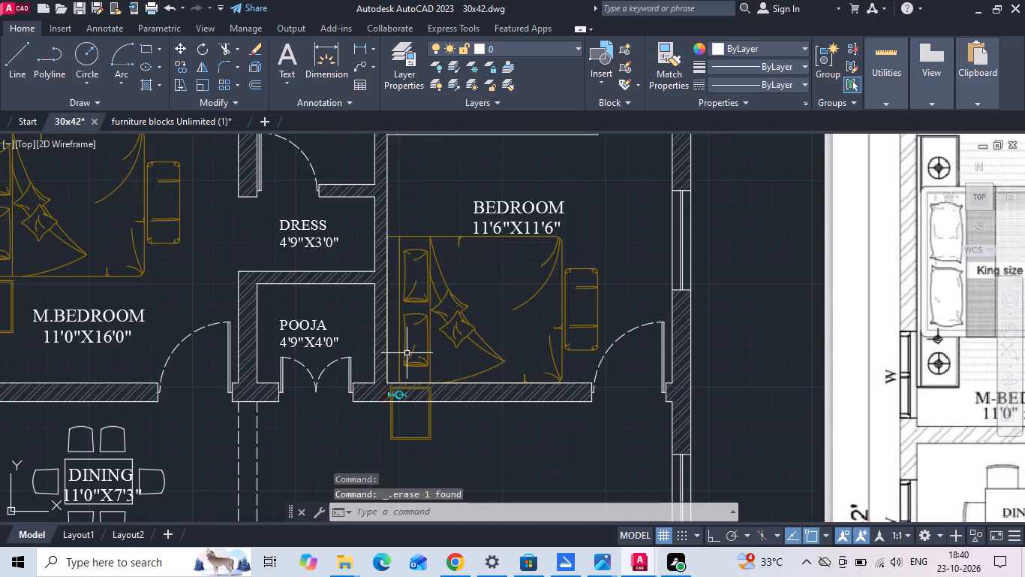
middle_click_drag(407, 350, 410, 254)
scroll(395, 288, "up", 5)
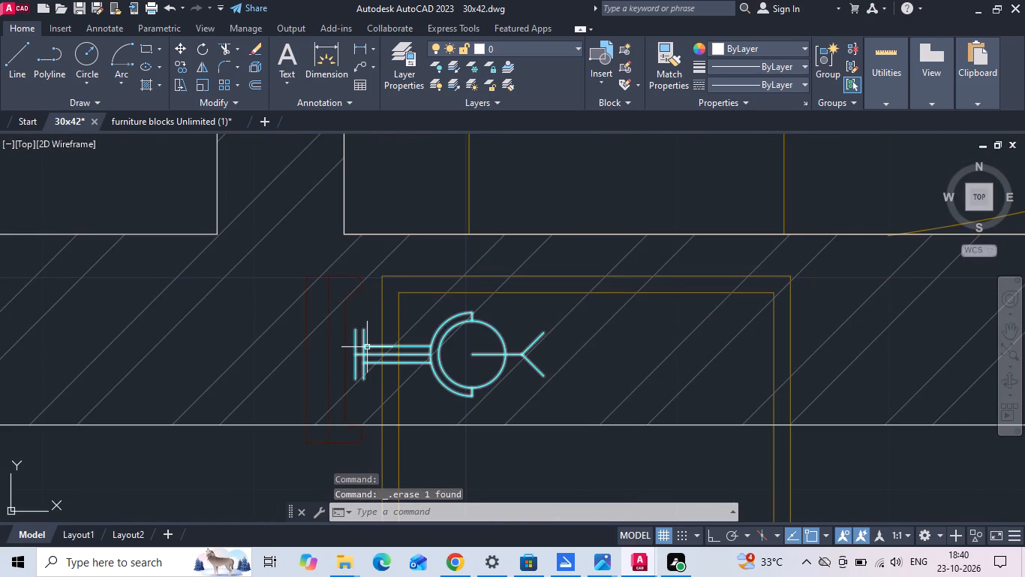
left_click(367, 345)
key("Delete")
left_click(344, 337)
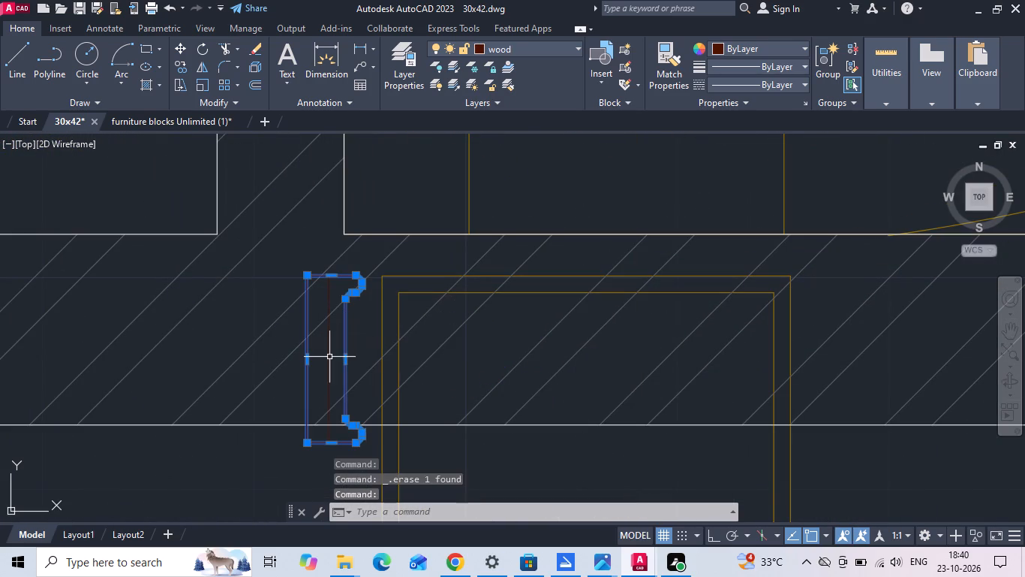
left_click(329, 357)
key("Delete")
scroll(342, 307, "down", 2)
left_click_drag(401, 412, 340, 428)
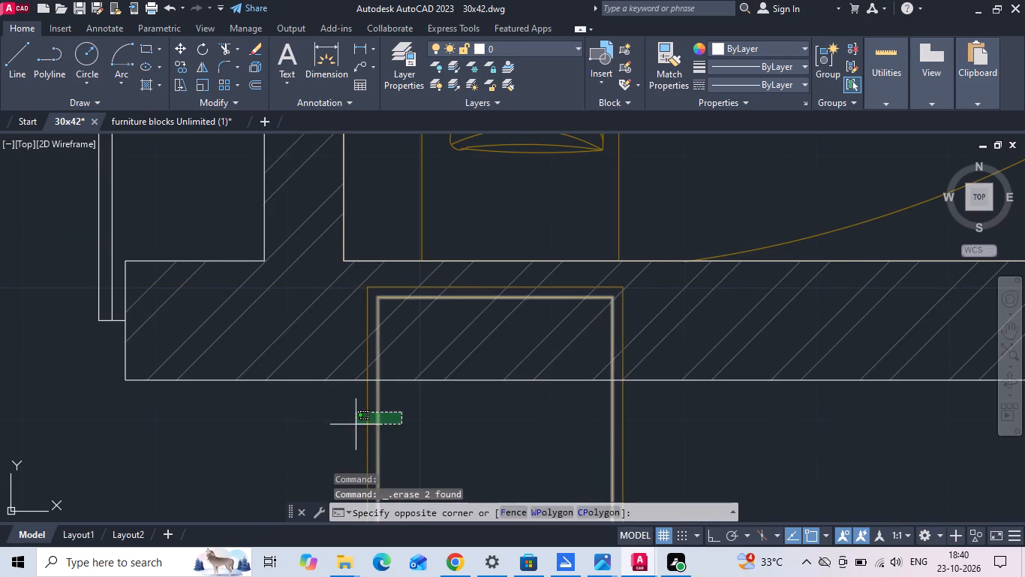
left_click_drag(340, 428, 326, 430)
key("Delete")
Move the BEDROOM's bed 24 inches straight up from the room's bottom wall, with Ortho on.
scroll(378, 364, "down", 4)
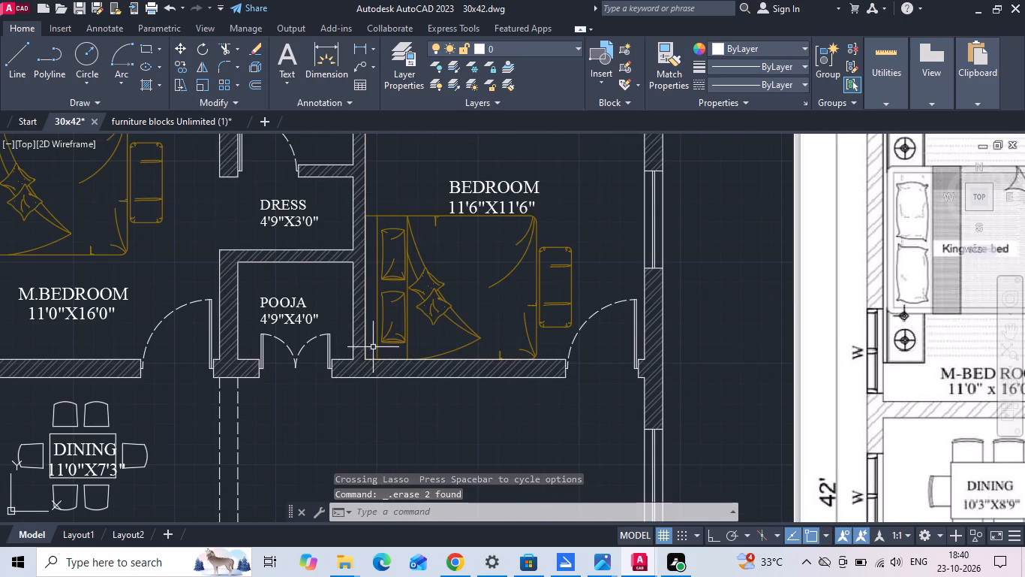
scroll(364, 213, "up", 1)
left_click(670, 220)
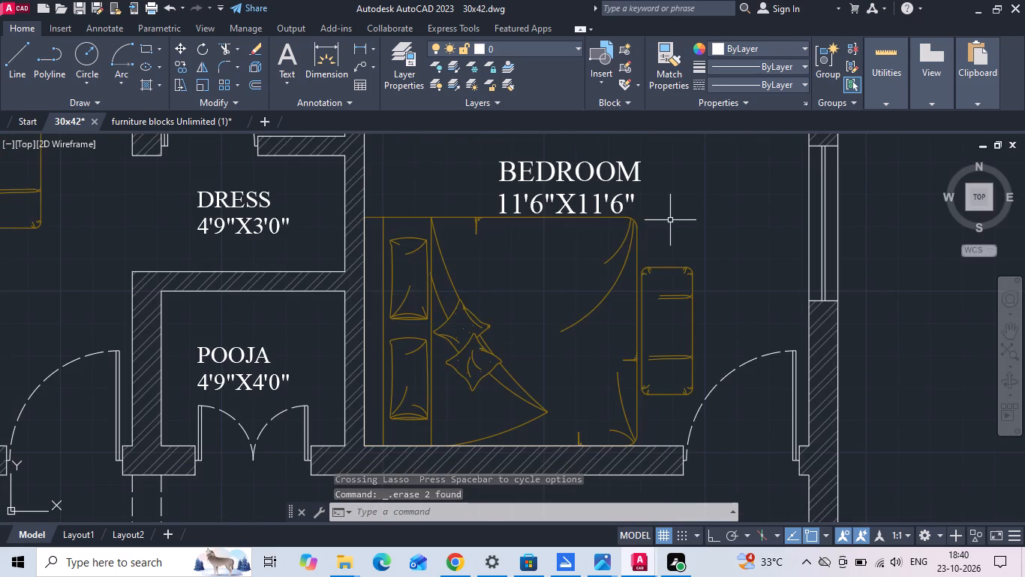
left_click(605, 294)
right_click(495, 298)
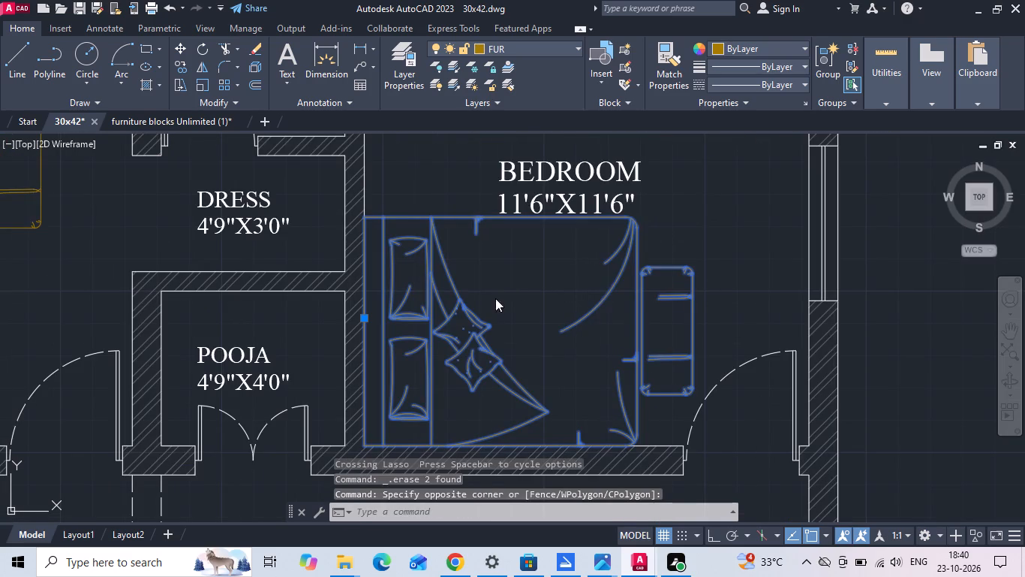
left_click(505, 277)
scroll(482, 271, "down", 1)
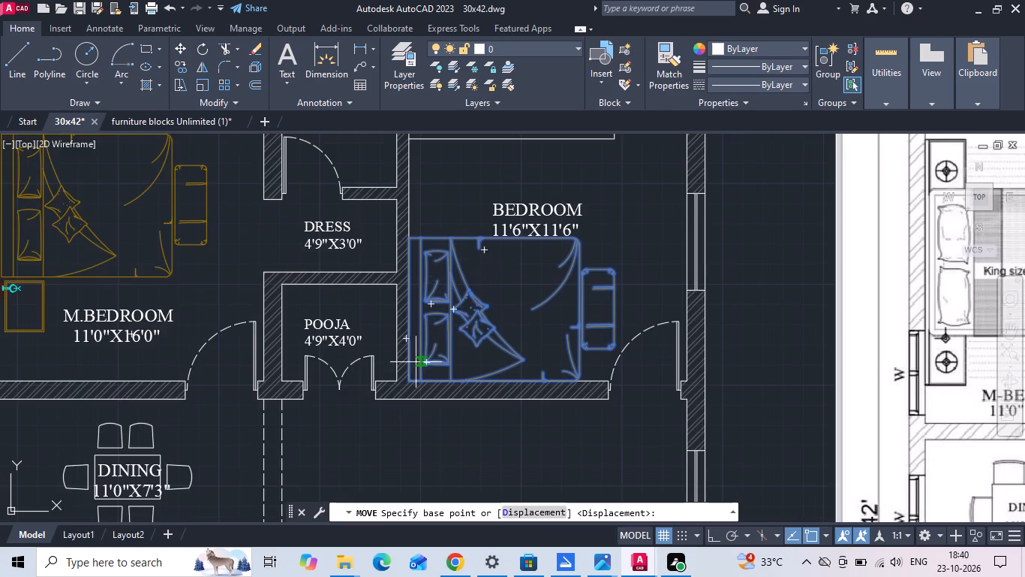
scroll(405, 379, "up", 2)
left_click(413, 384)
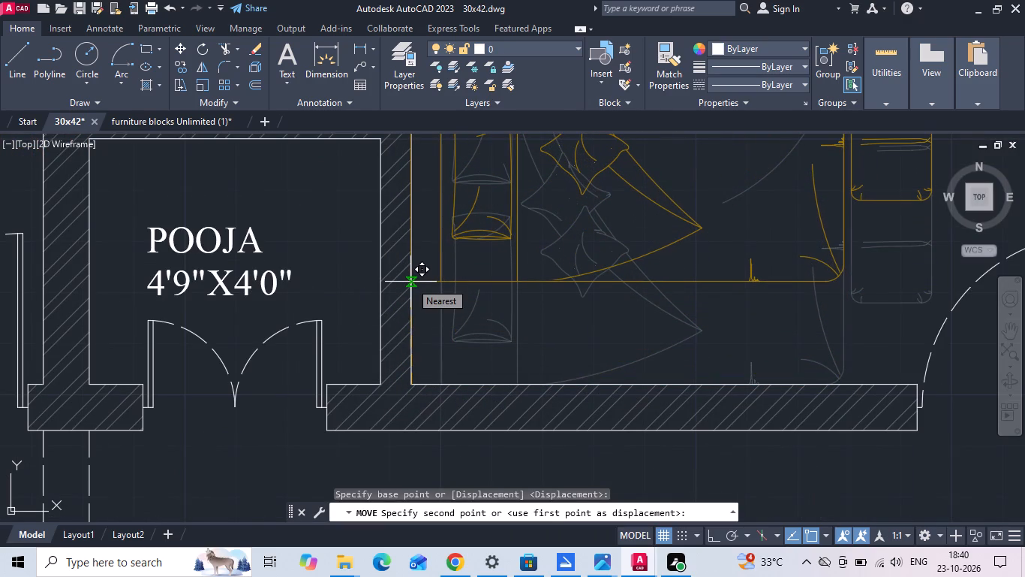
key("F8")
type("24")
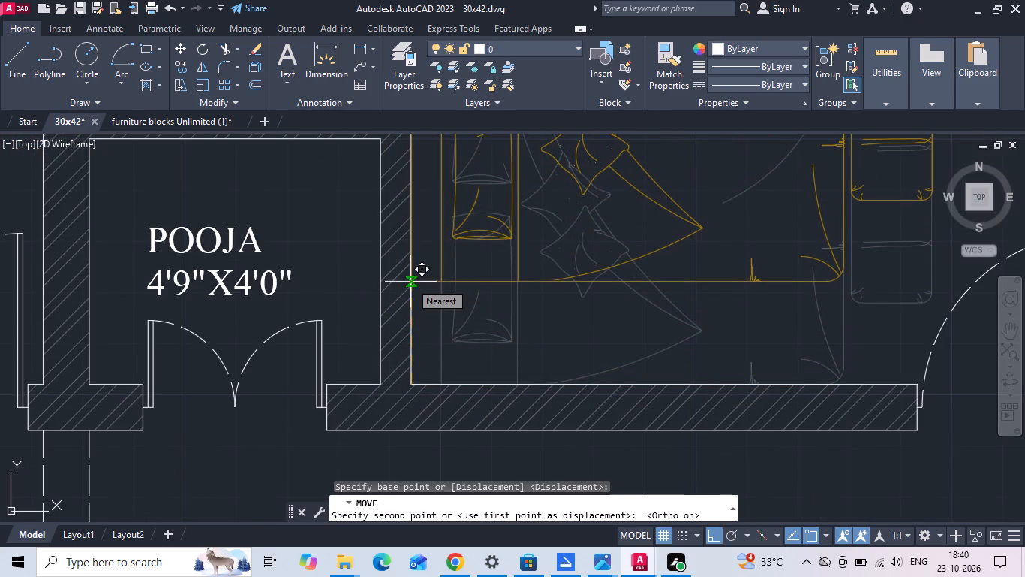
key("space")
Move the BEDROOM label straight up off the bed into the clear space between the bed and the wardrobe.
scroll(421, 358, "down", 3)
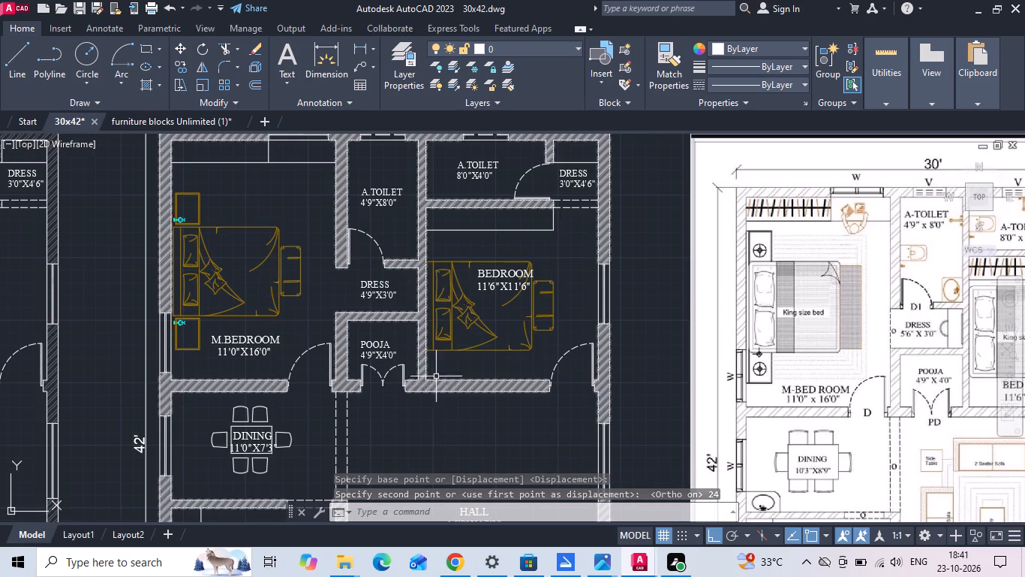
left_click(481, 277)
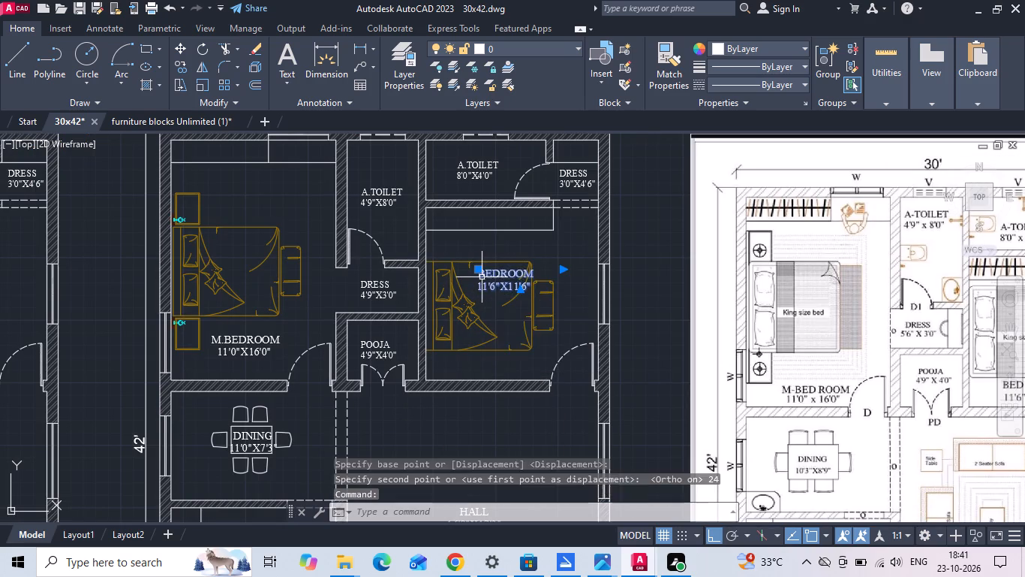
right_click(482, 277)
left_click(491, 276)
left_click(501, 279)
scroll(502, 256, "up", 2)
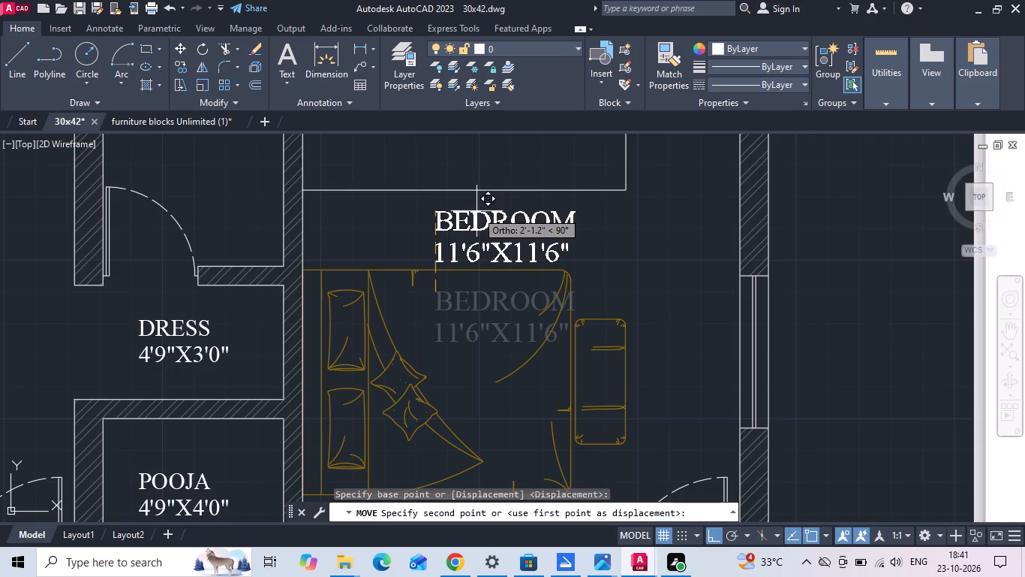
left_click(476, 211)
Move the M.BEDROOM label straight up into the clear space above the bed, and save the drawing.
scroll(577, 249, "down", 2)
left_click(309, 334)
right_click(308, 334)
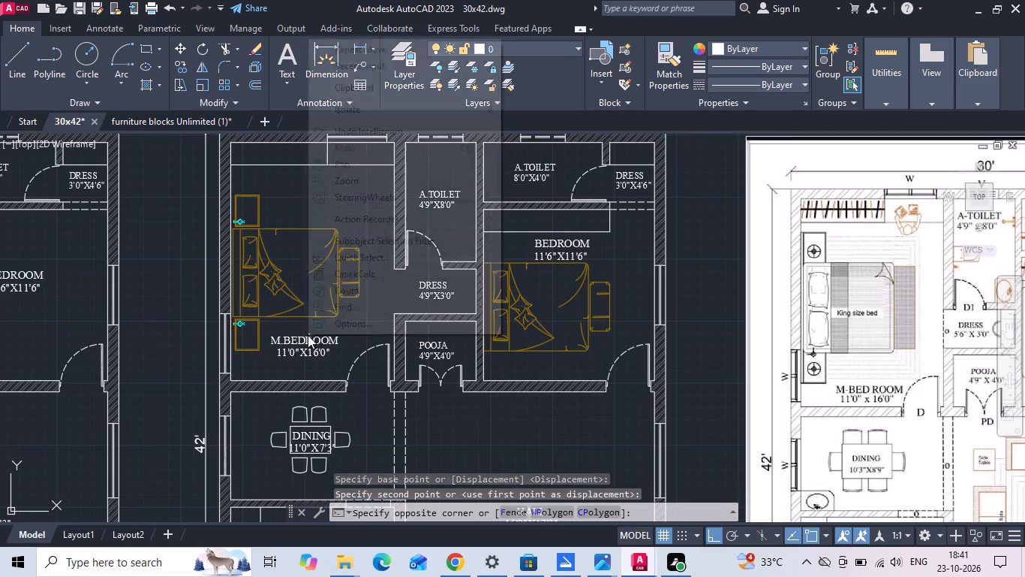
left_click(284, 349)
right_click(284, 349)
left_click(306, 277)
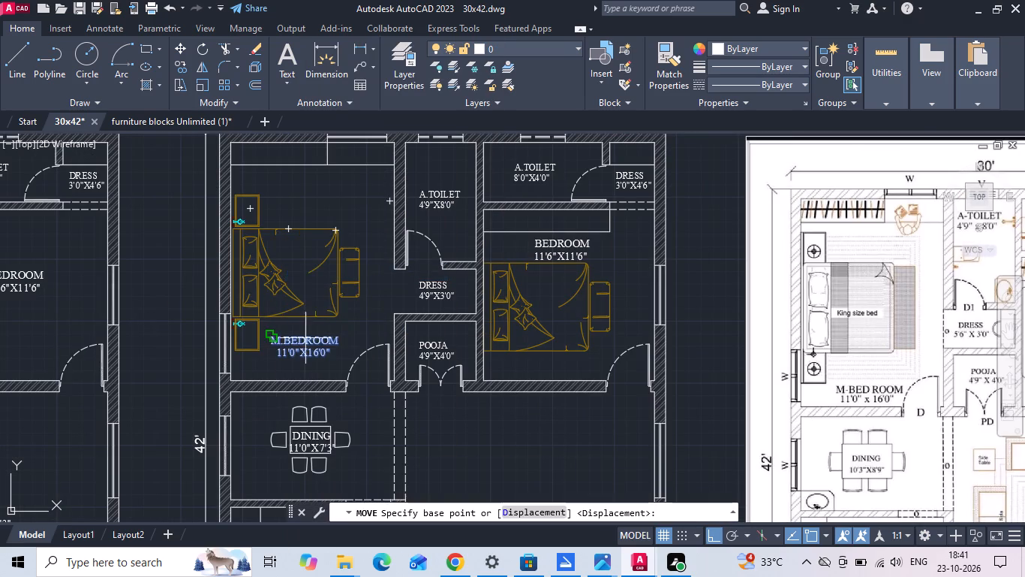
left_click(305, 343)
scroll(311, 197, "up", 2)
left_click(311, 207)
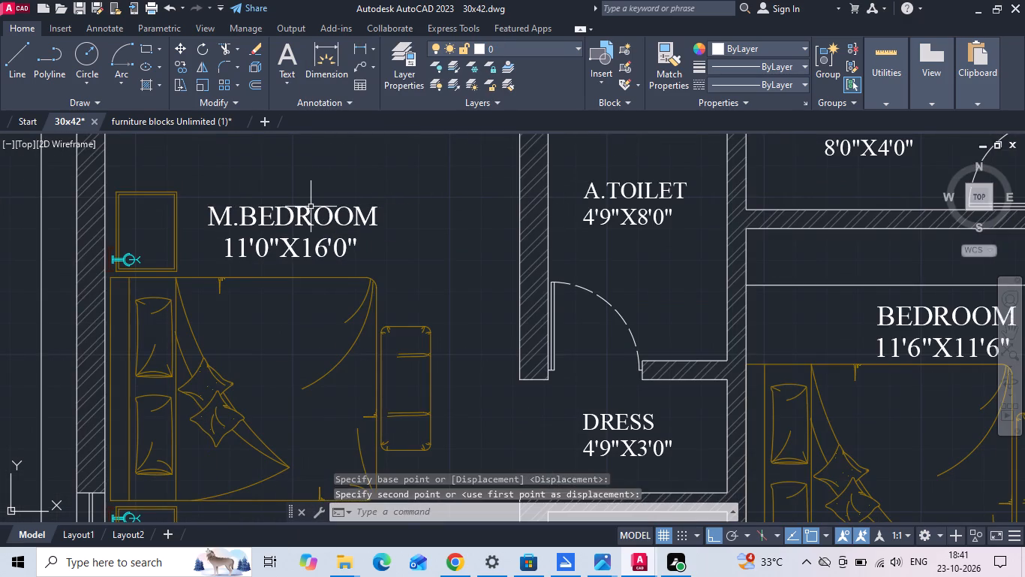
key("ctrl+s")
scroll(325, 291, "down", 2)
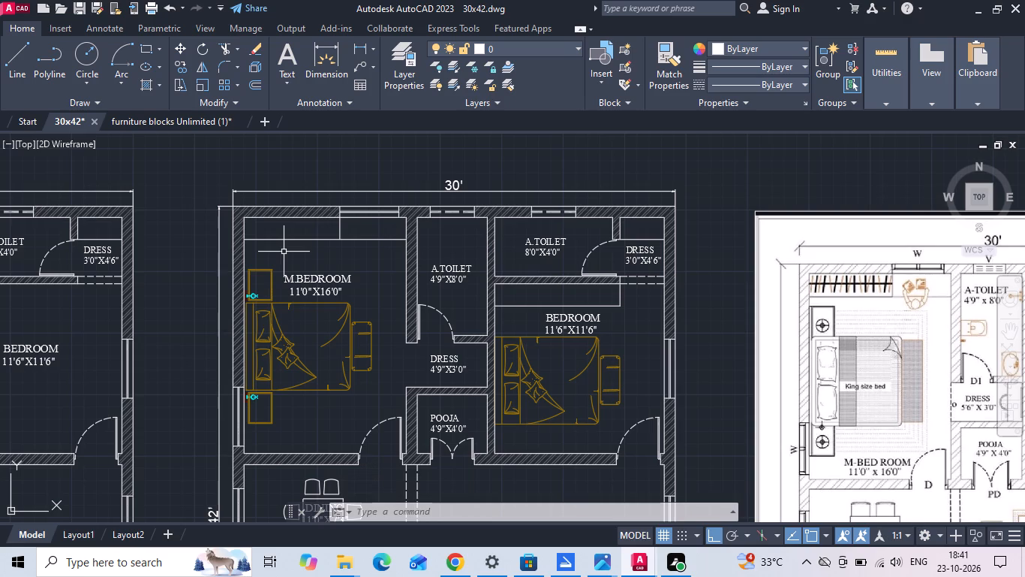
key("ctrl+s")
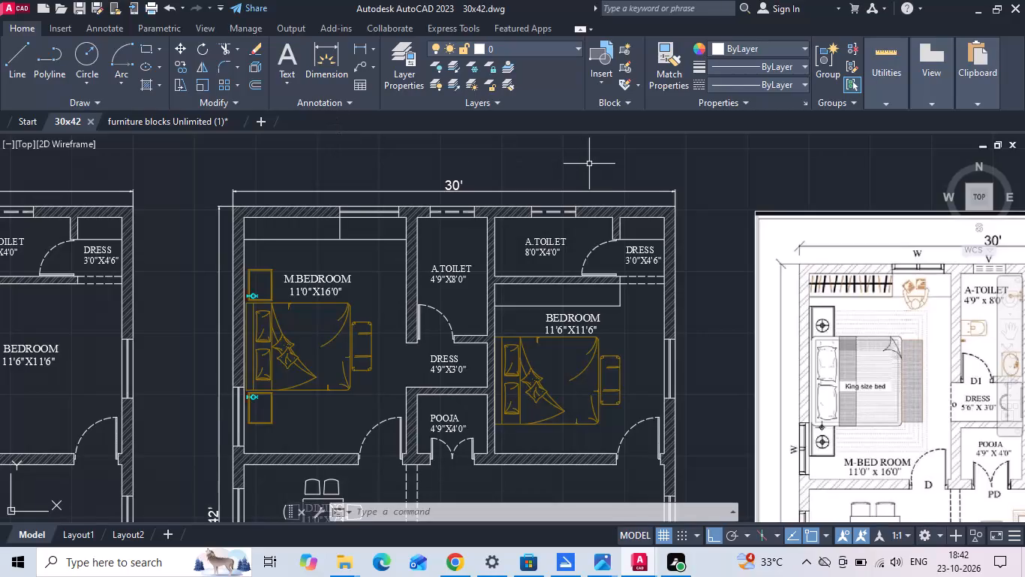
Draw a horizontal centre line in the M.Bedroom wardrobe, from its right edge's midpoint to the left inner wall.
scroll(766, 295, "up", 2)
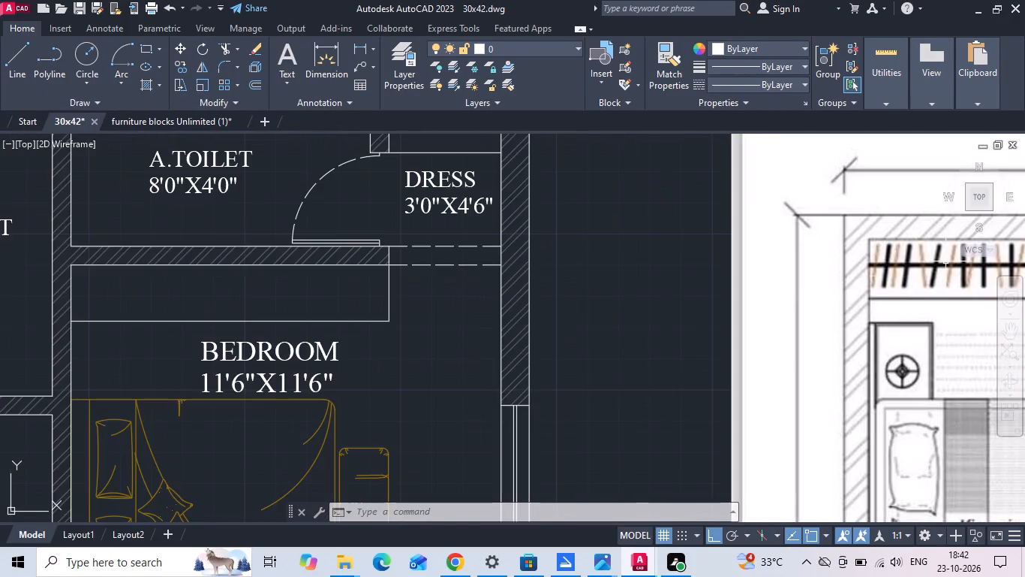
scroll(946, 261, "up", 1)
scroll(696, 357, "down", 3)
middle_click_drag(202, 264, 576, 225)
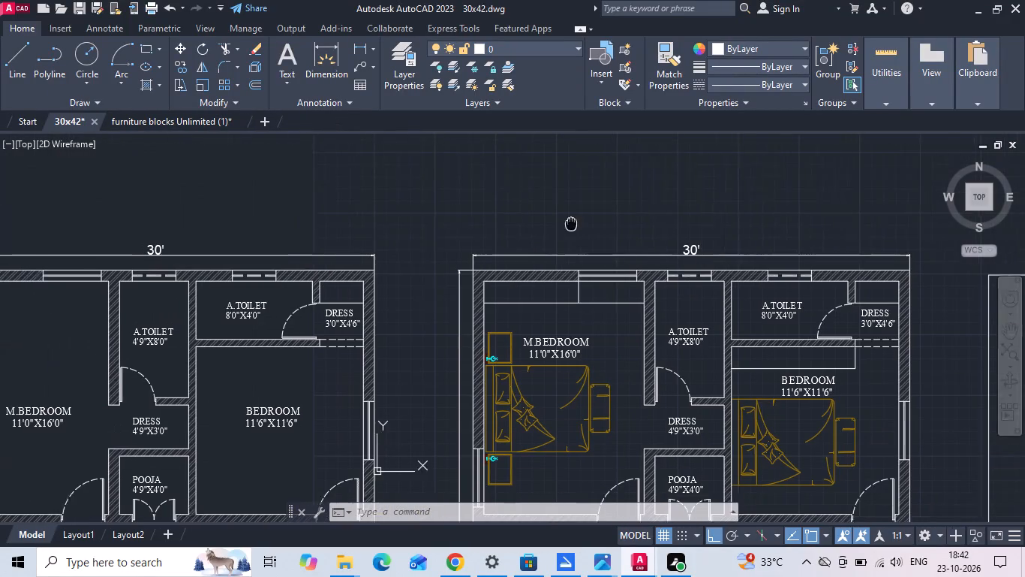
scroll(530, 287, "up", 2)
type("l")
key("space")
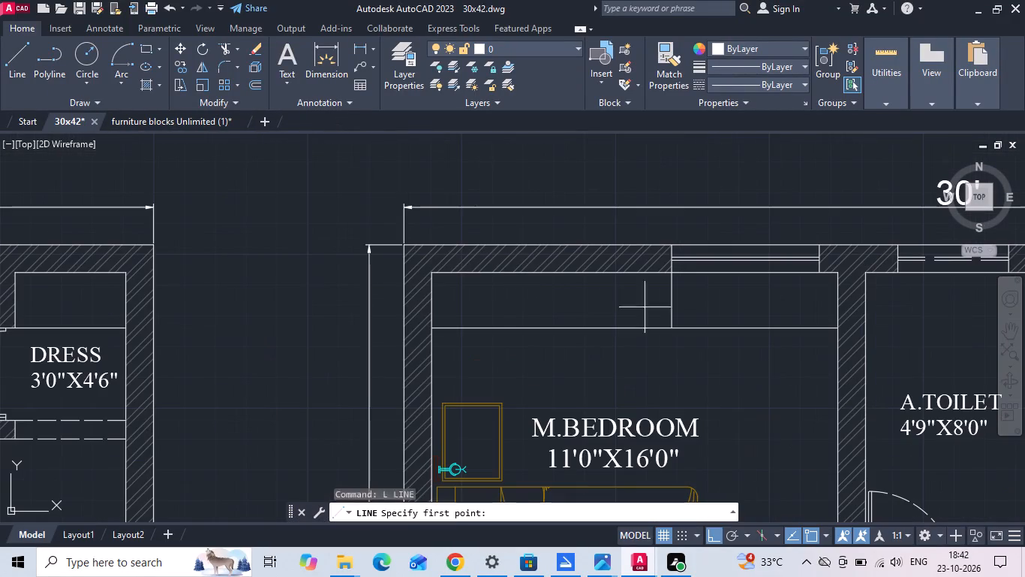
left_click(667, 303)
scroll(576, 302, "up", 2)
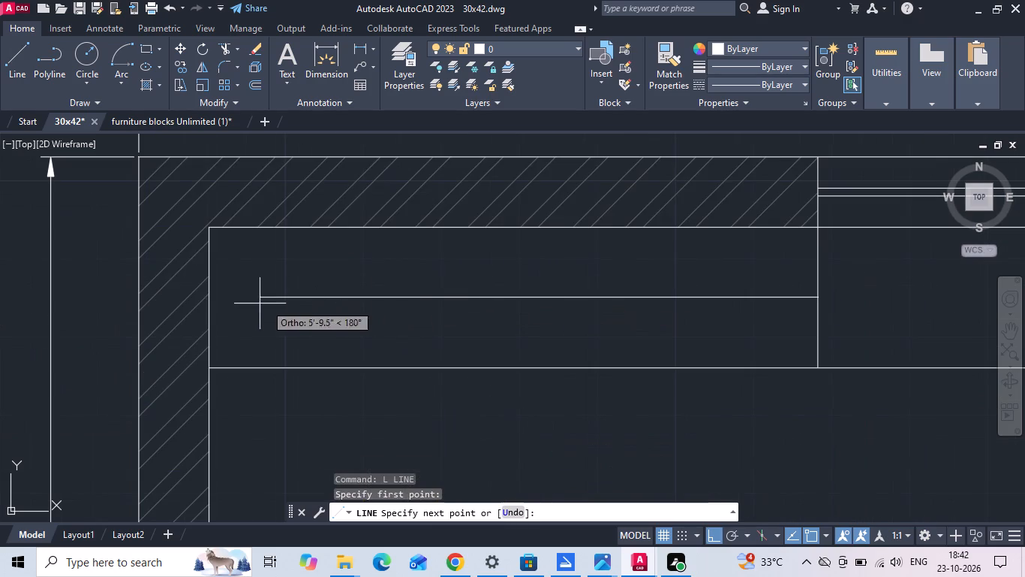
left_click(206, 301)
key("Escape")
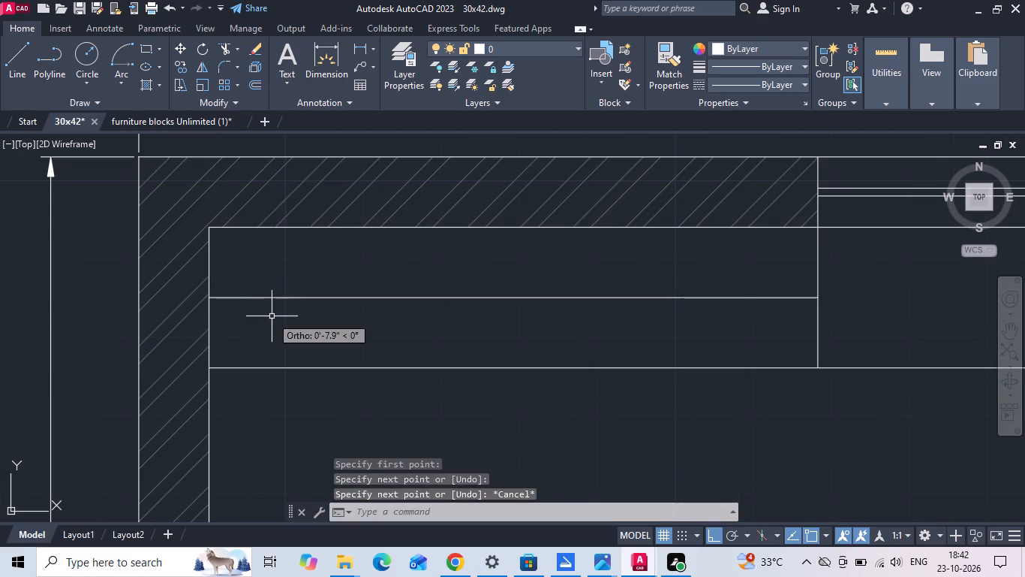
key("o")
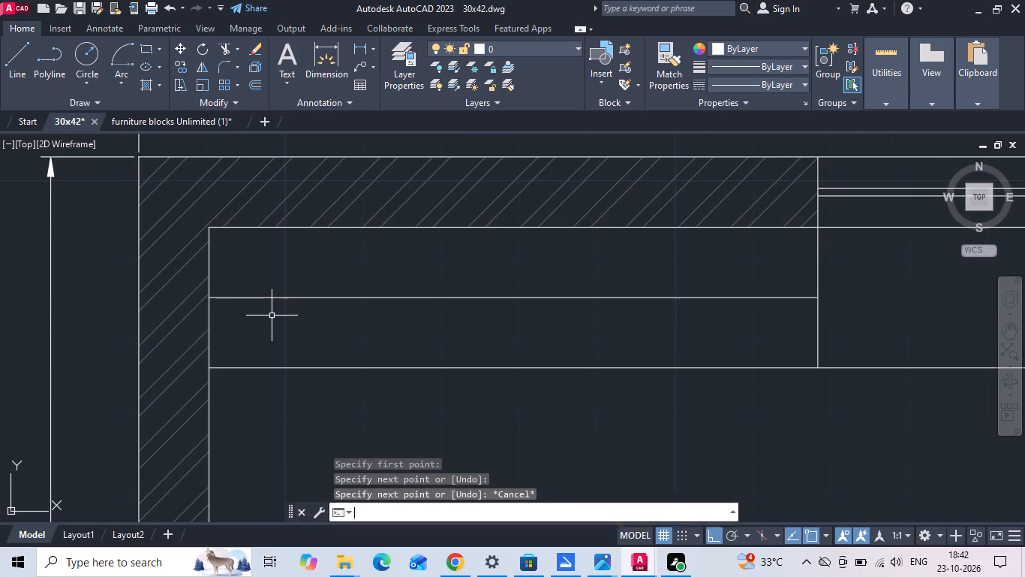
key("Escape")
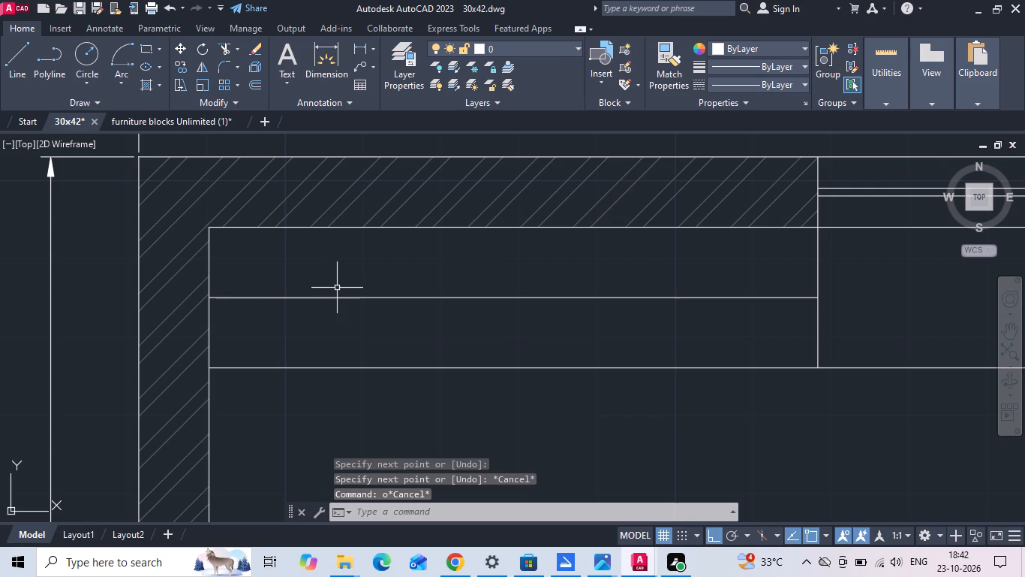
Draw a vertical line across the full depth of the M.Bedroom wardrobe, near its left end.
type("l")
key("space")
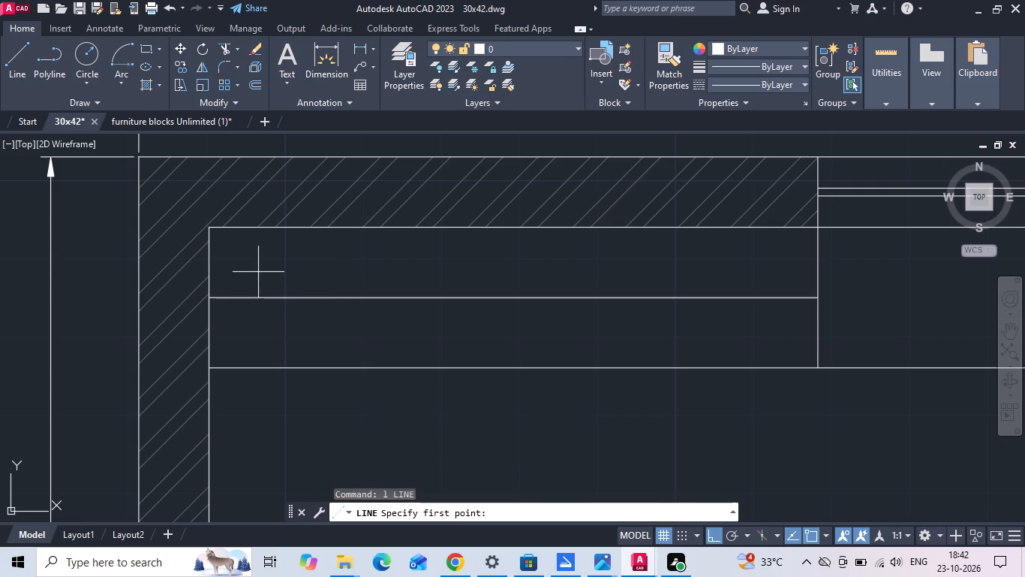
left_click(251, 228)
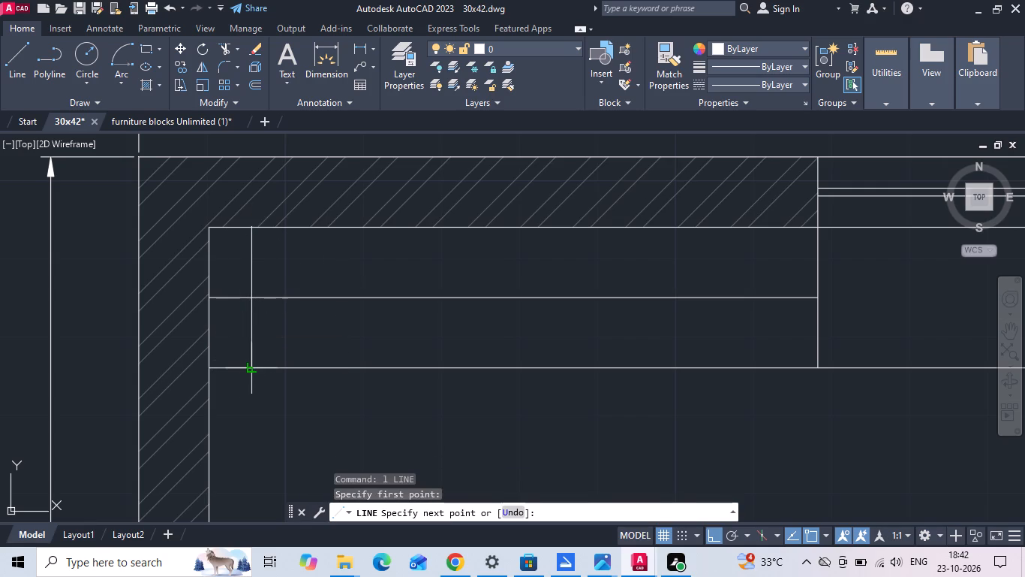
left_click(254, 368)
key("Escape")
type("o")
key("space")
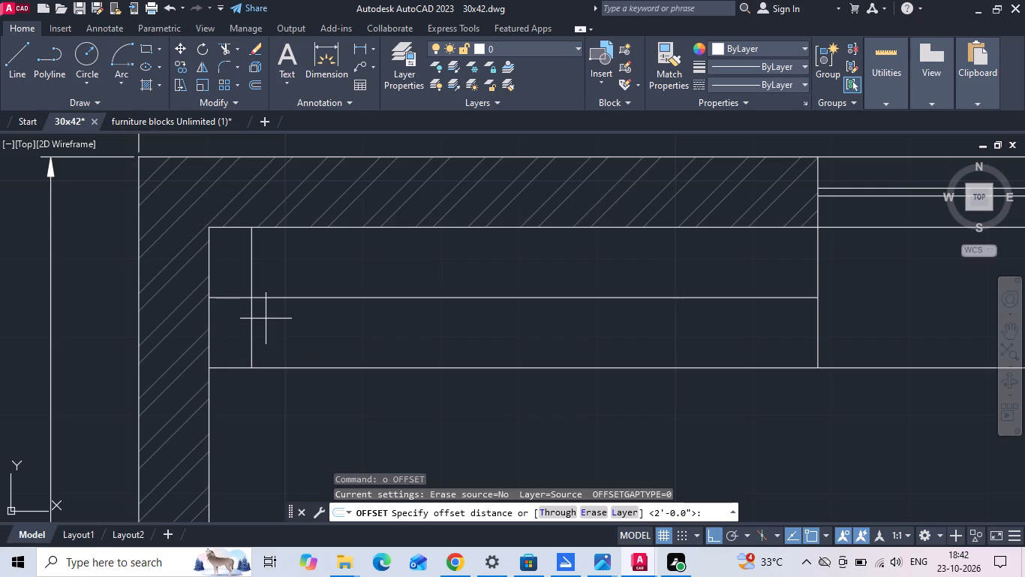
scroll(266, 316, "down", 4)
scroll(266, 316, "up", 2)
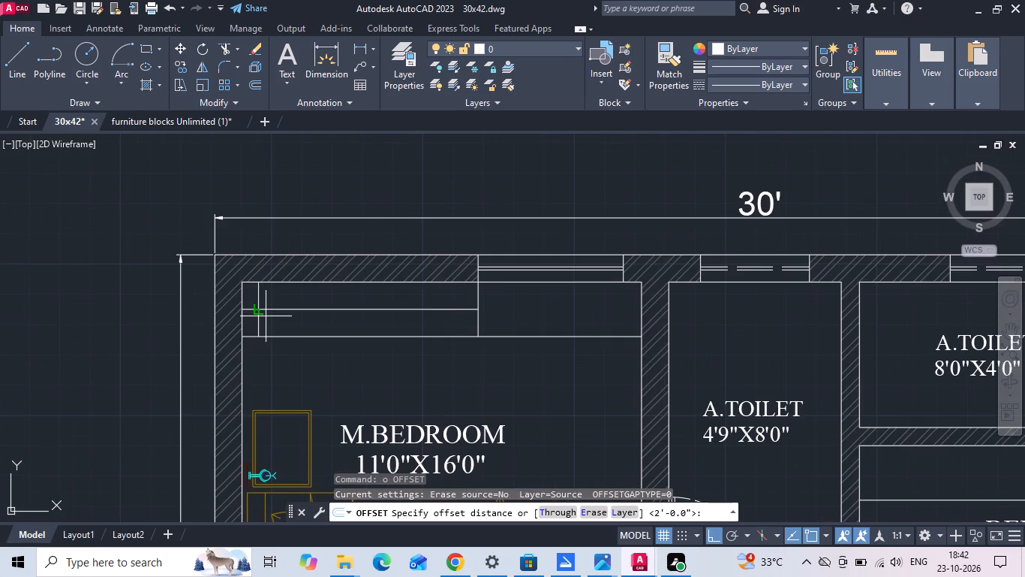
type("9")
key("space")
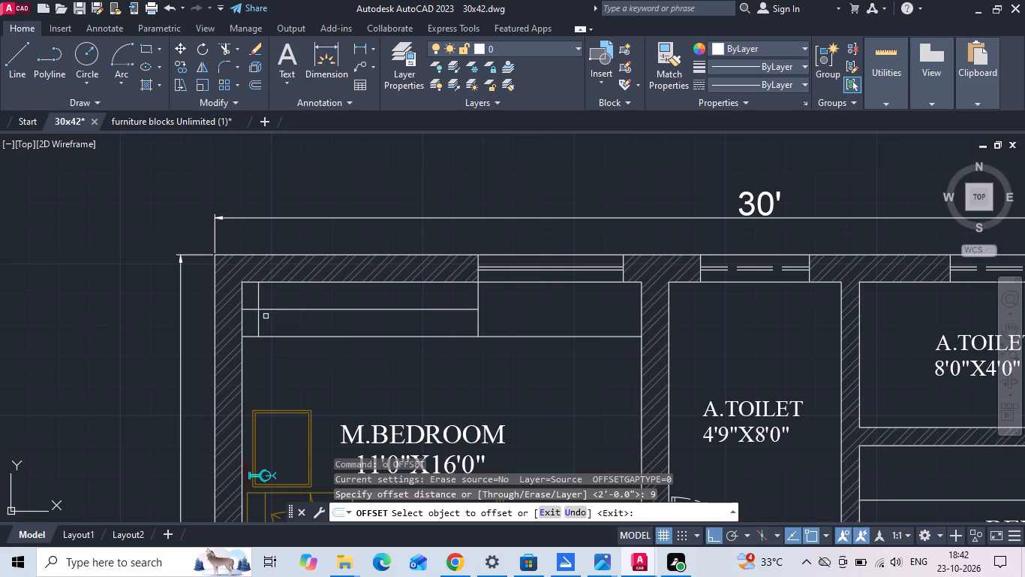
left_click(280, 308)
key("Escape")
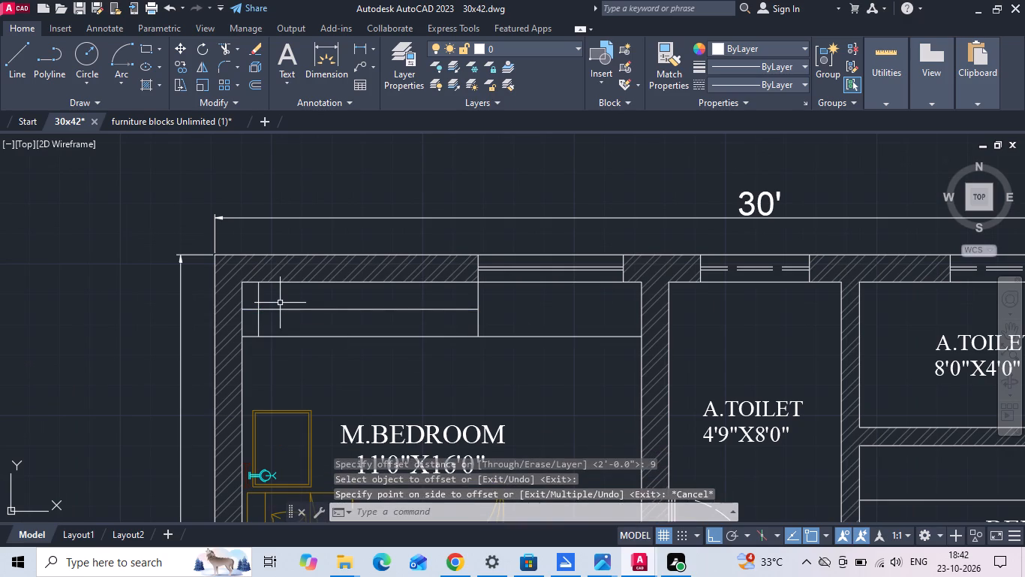
Offset the wardrobe's horizontal centre line 7 inches to both sides, above and below.
type("o")
key("space")
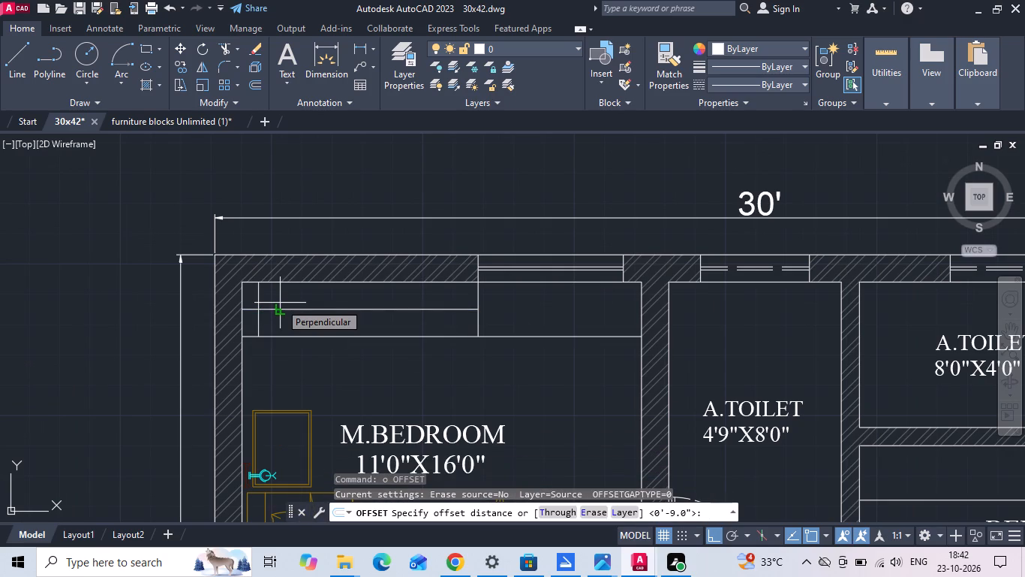
type("7")
key("space")
scroll(269, 314, "up", 3)
left_click(259, 296)
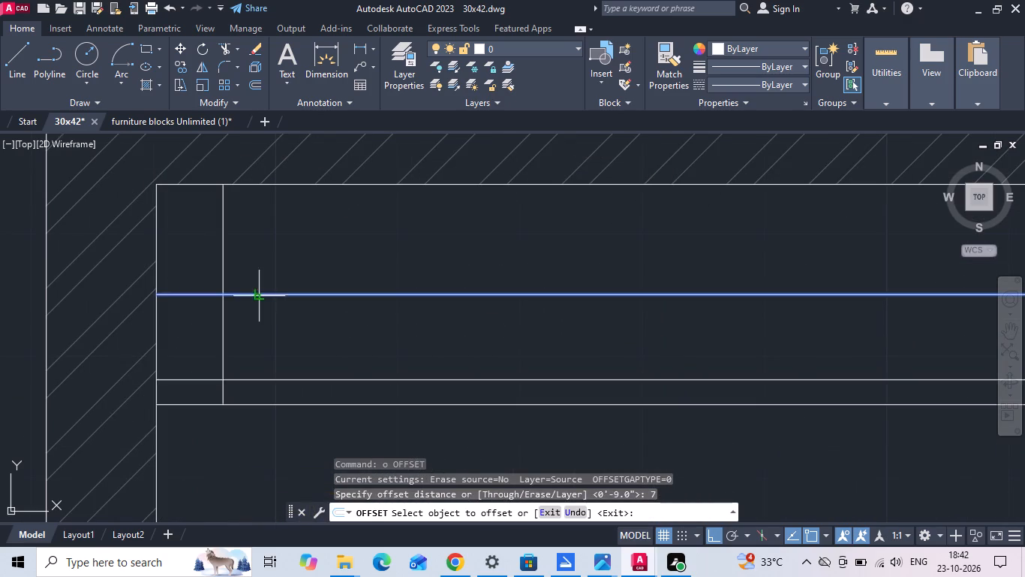
left_click(266, 237)
left_click_drag(247, 294, 247, 302)
left_click(239, 348)
key("Escape")
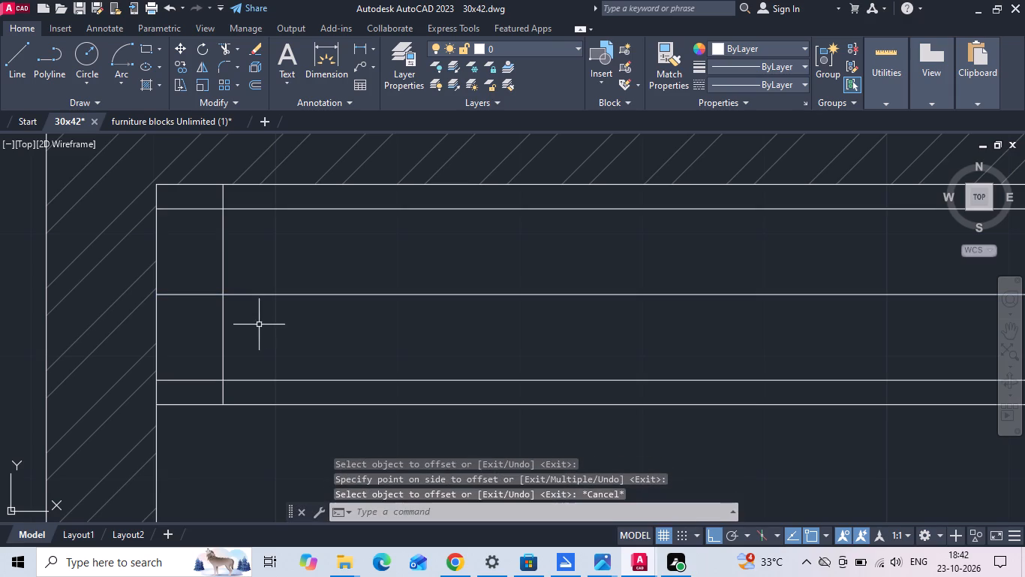
Trim the wardrobe's vertical line at both ends so it spans only between the two 7-inch offset lines.
key("t")
key("r")
key("space")
left_click(224, 193)
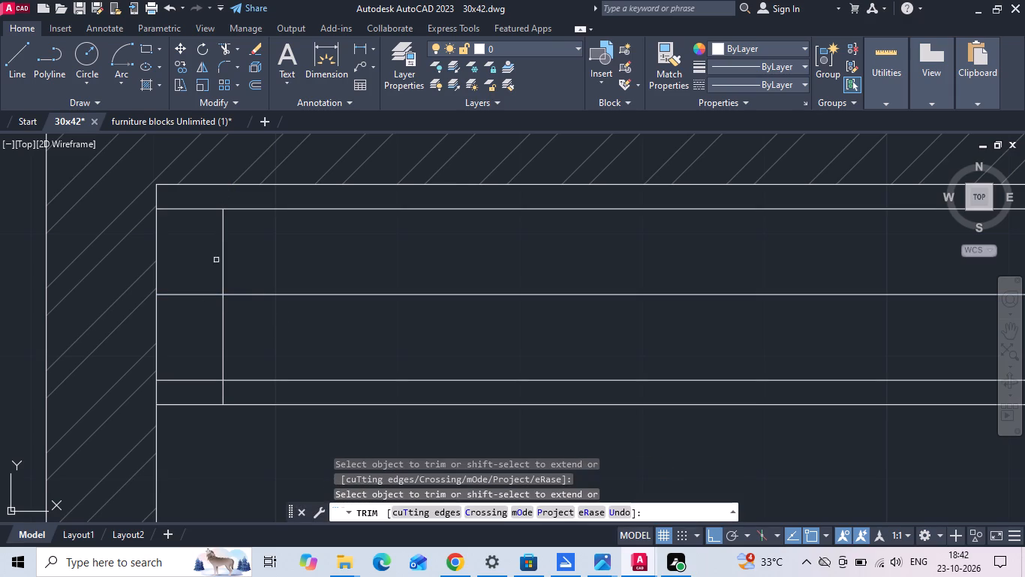
left_click(223, 396)
scroll(221, 397, "down", 4)
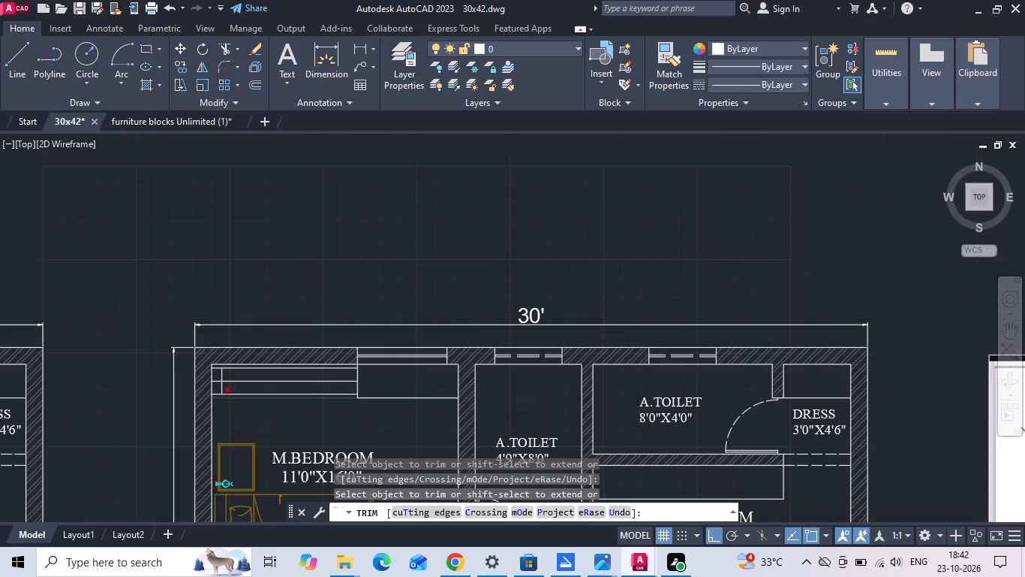
key("Escape")
Offset the trimmed vertical line in the M.Bedroom wardrobe 1 inch to the right.
scroll(221, 397, "down", 2)
scroll(597, 434, "up", 3)
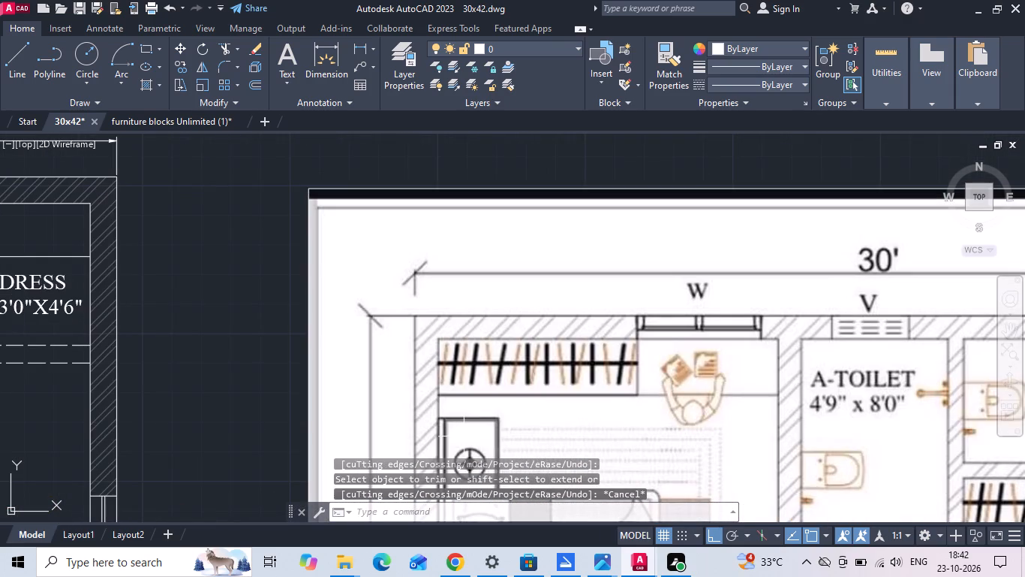
middle_click_drag(410, 345, 824, 309)
scroll(845, 309, "down", 2)
scroll(346, 274, "up", 2)
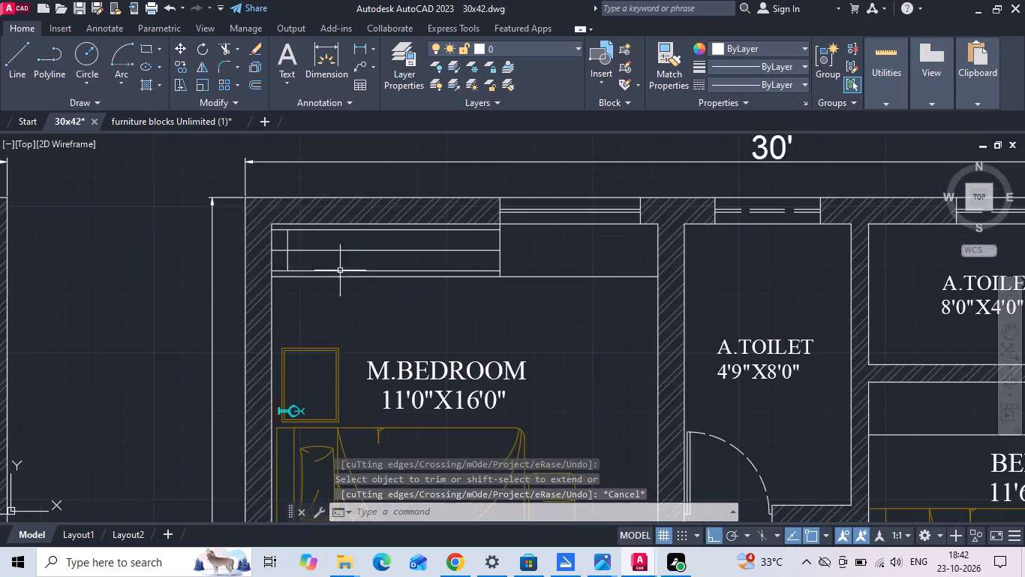
scroll(275, 257, "up", 3)
middle_click_drag(284, 255, 314, 331)
type("o")
key("space")
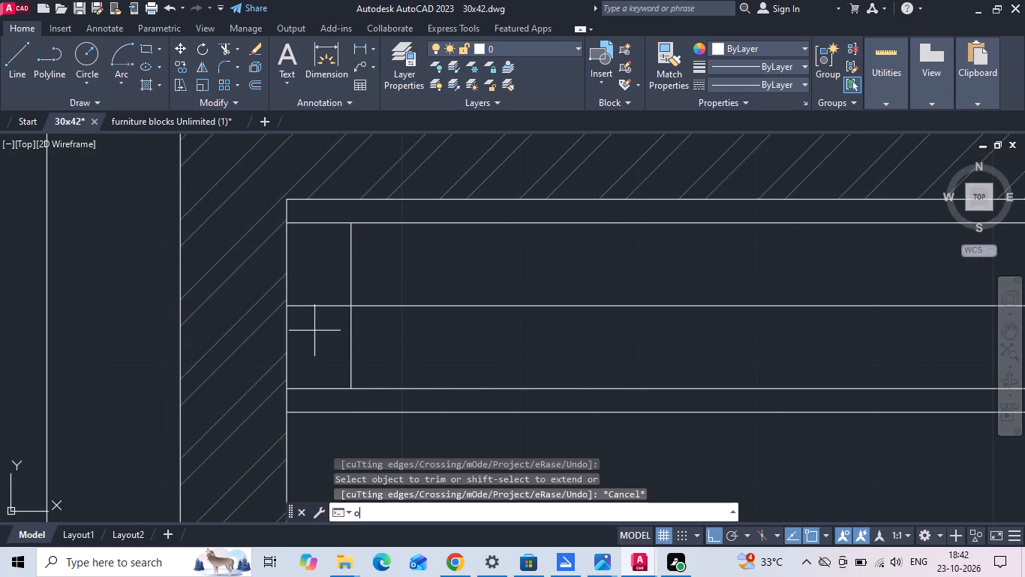
type("1")
key("space")
left_click_drag(350, 255, 359, 252)
left_click(379, 246)
key("Escape")
Draw a slanted line from the offset line's top end to the original vertical's bottom end, and erase both vertical lines.
type("l")
key("space")
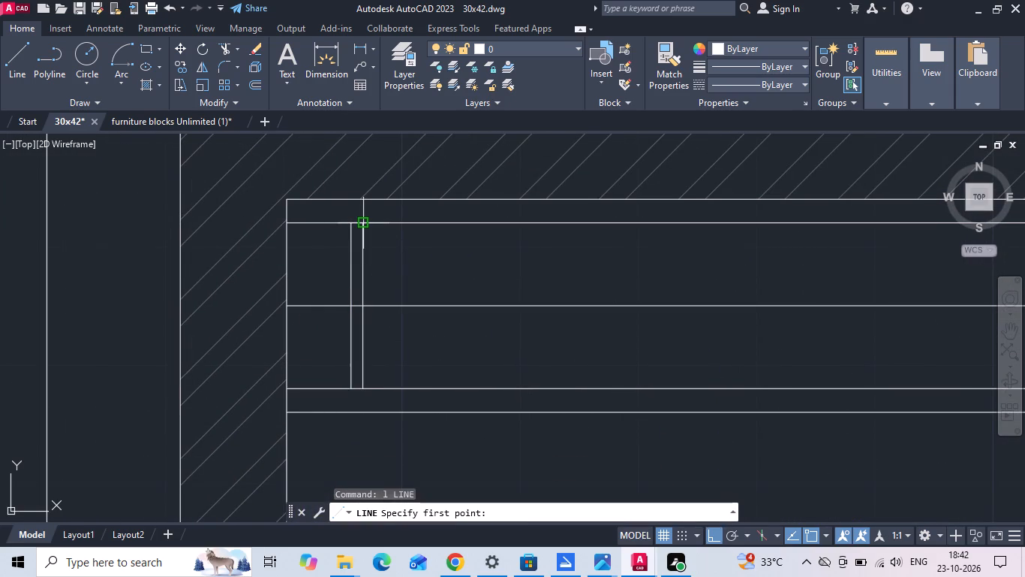
left_click(359, 222)
left_click(347, 390)
key("Escape")
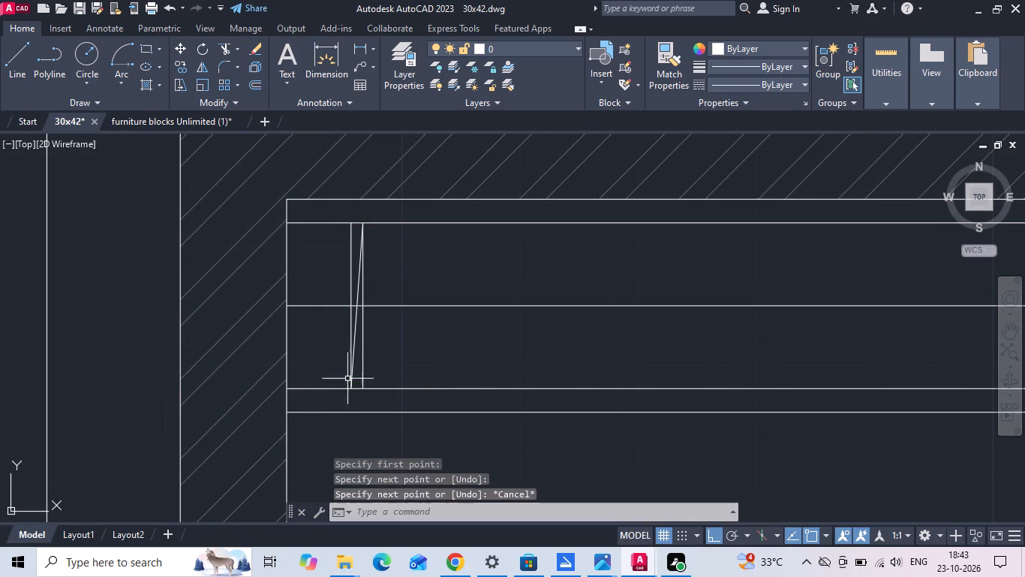
left_click(349, 276)
key("Delete")
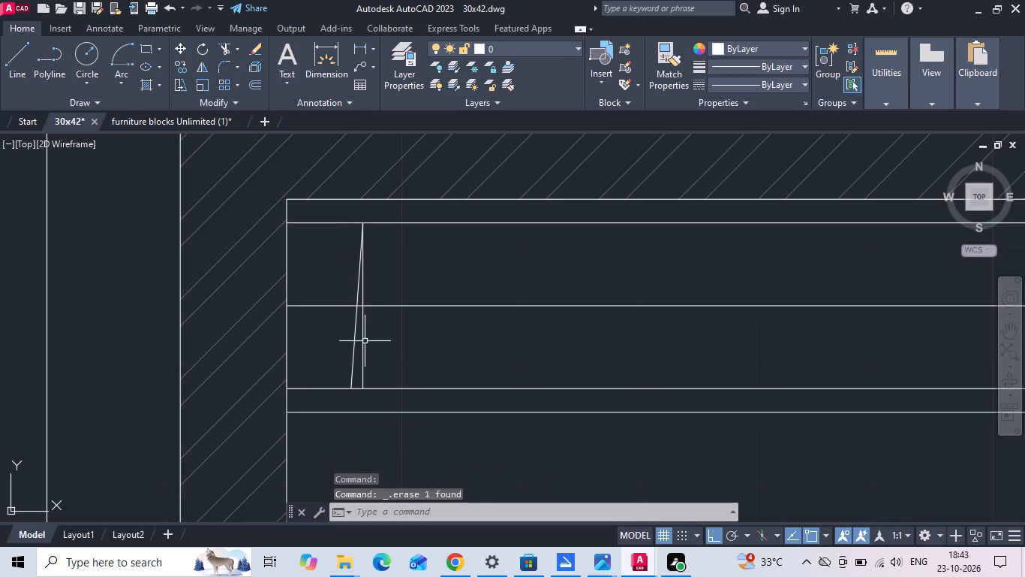
left_click(362, 352)
key("Delete")
Copy the slanted hanger line from its midpoint to the centre line's left end at the wall, and erase the original.
left_click_drag(375, 264, 366, 264)
left_click(358, 264)
right_click(357, 264)
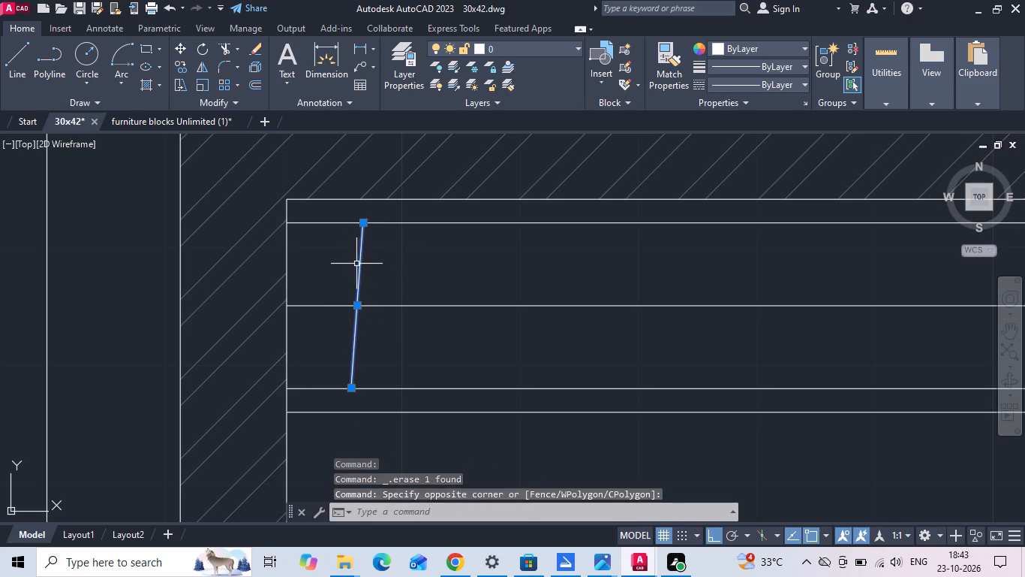
left_click(395, 292)
left_click(356, 301)
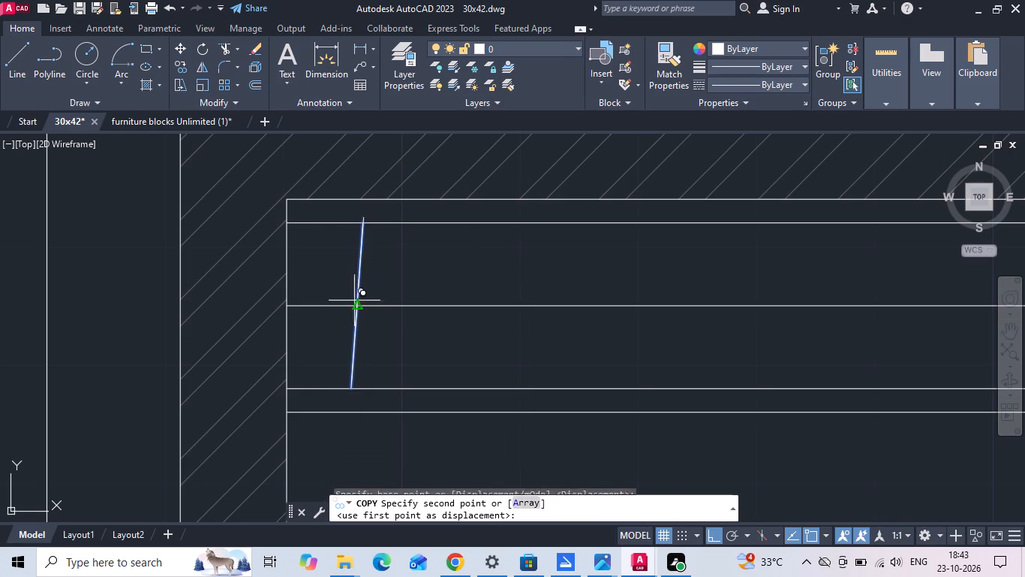
left_click(286, 302)
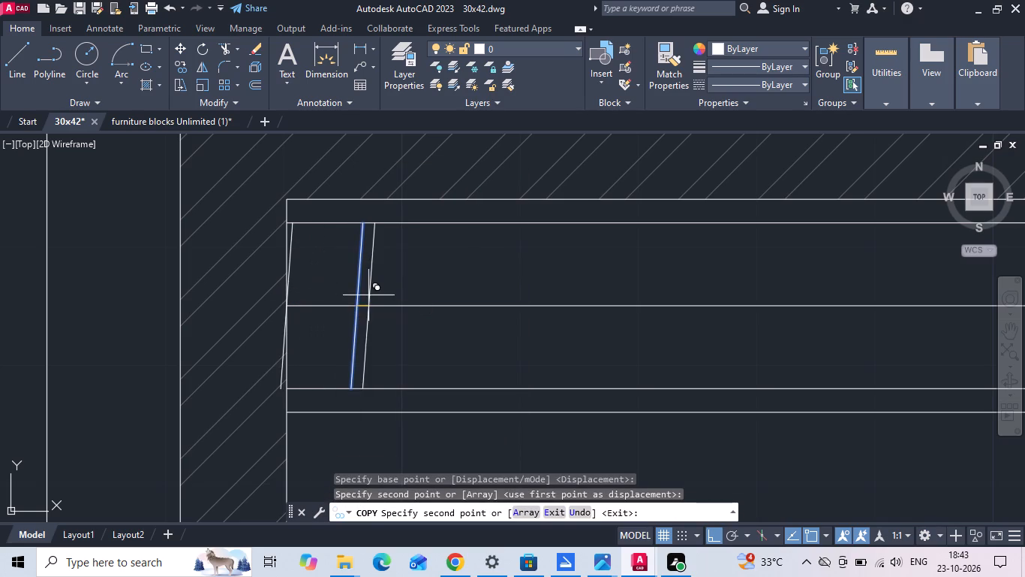
key("Escape")
left_click_drag(389, 252, 368, 262)
left_click(320, 268)
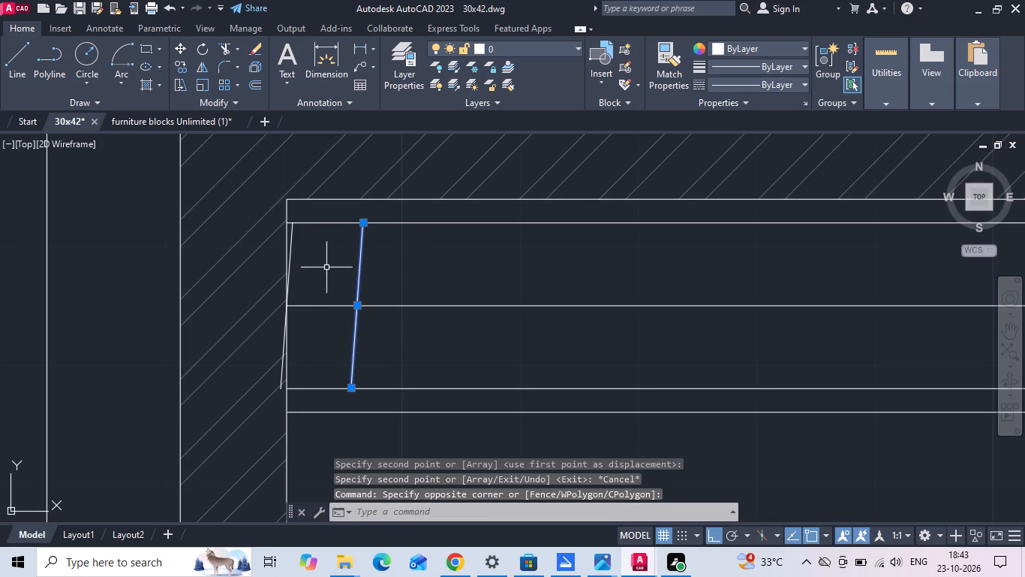
key("Delete")
Move the slanted hanger line at the left wall 2 inches to the right.
left_click(292, 249)
right_click(292, 249)
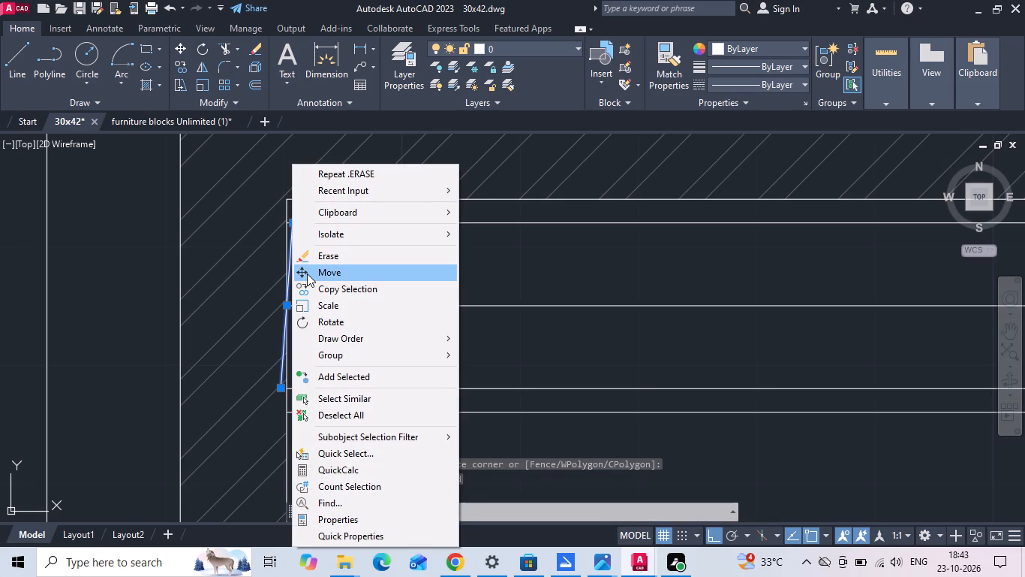
left_click(307, 273)
left_click(392, 288)
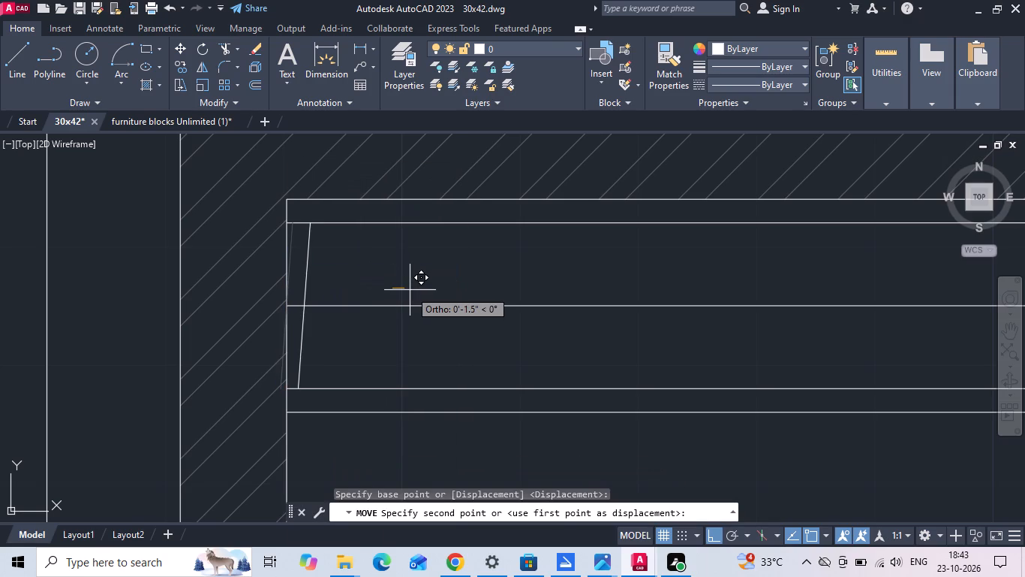
type("2")
key("space")
Copy the slanted hanger line to the right at distances of 2, 4, 6, 8, 10 and 12 inches.
left_click_drag(407, 282, 398, 280)
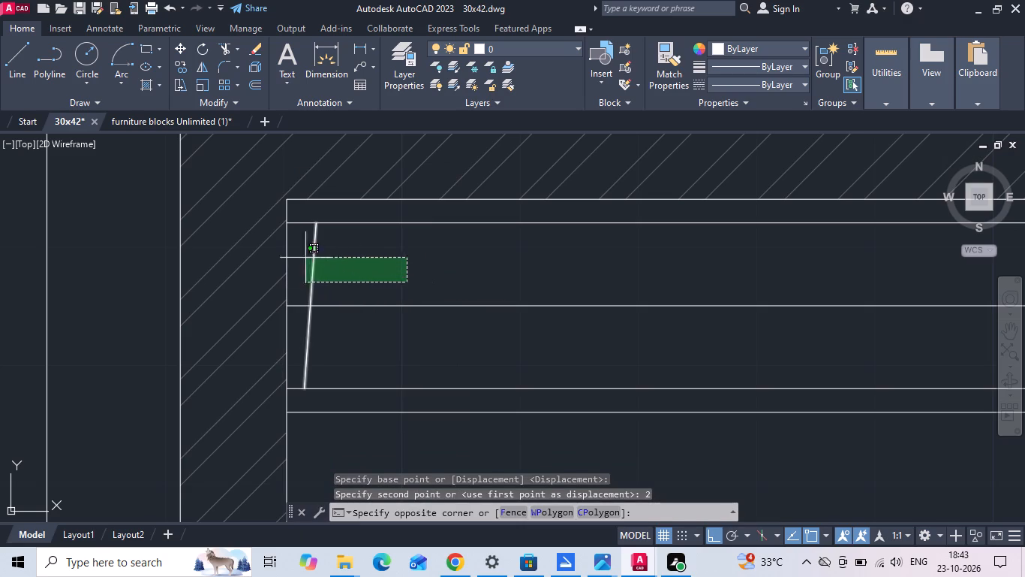
left_click(296, 249)
right_click(297, 249)
left_click(319, 286)
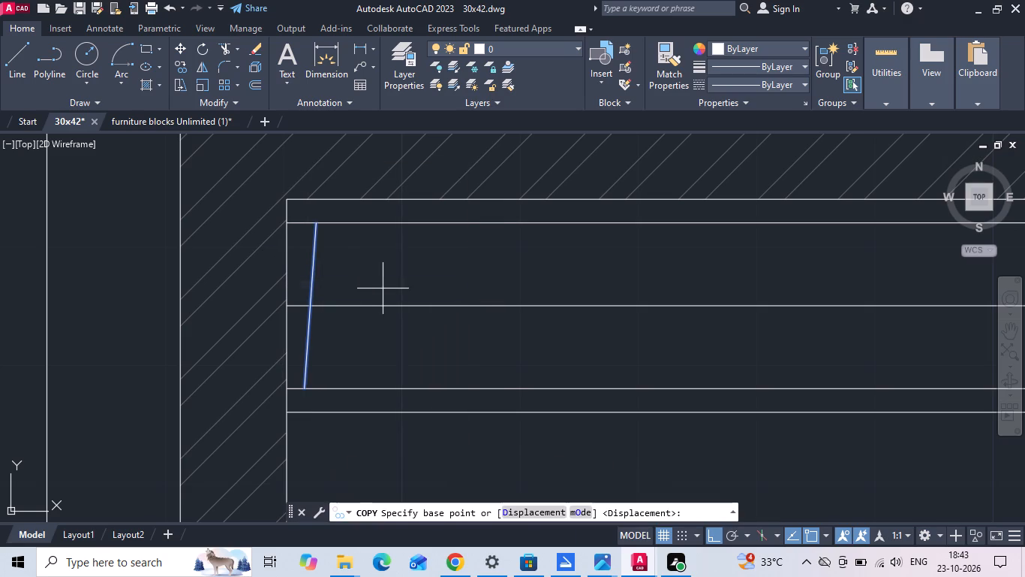
left_click_drag(398, 289, 414, 284)
type("2")
key("space")
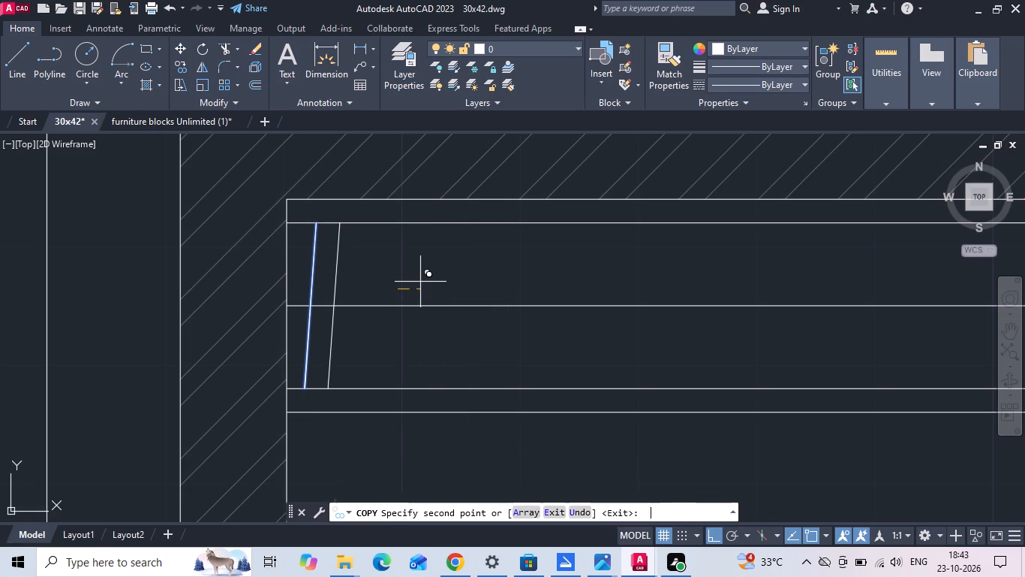
scroll(386, 303, "down", 5)
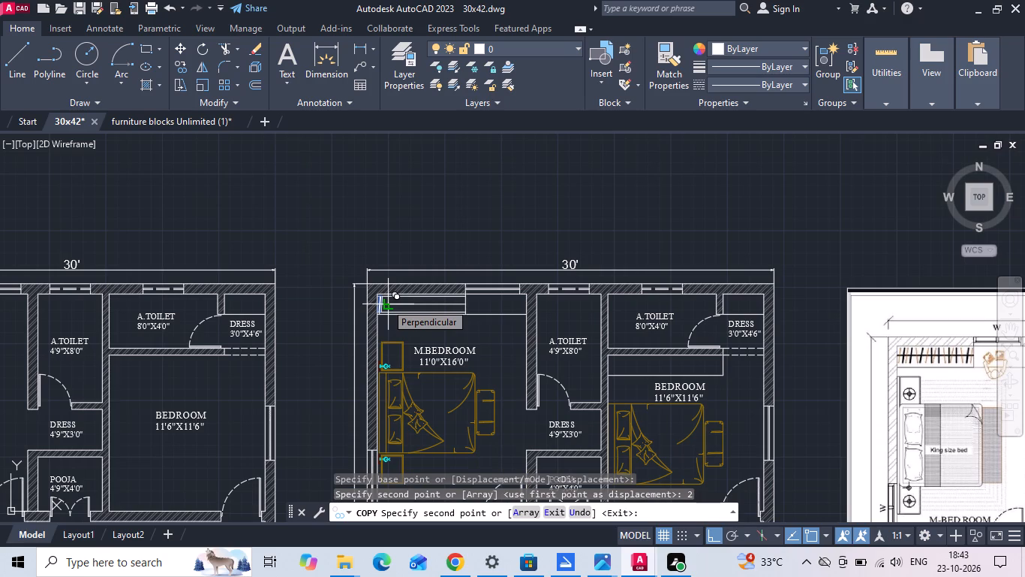
scroll(382, 303, "up", 5)
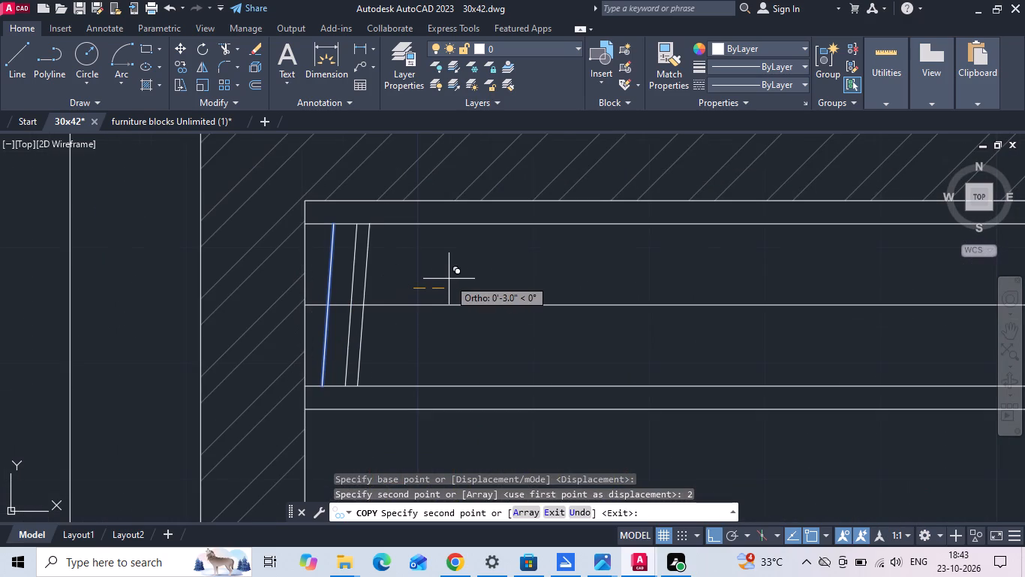
type("2 4 6 8 10")
key("space")
type("12")
key("space")
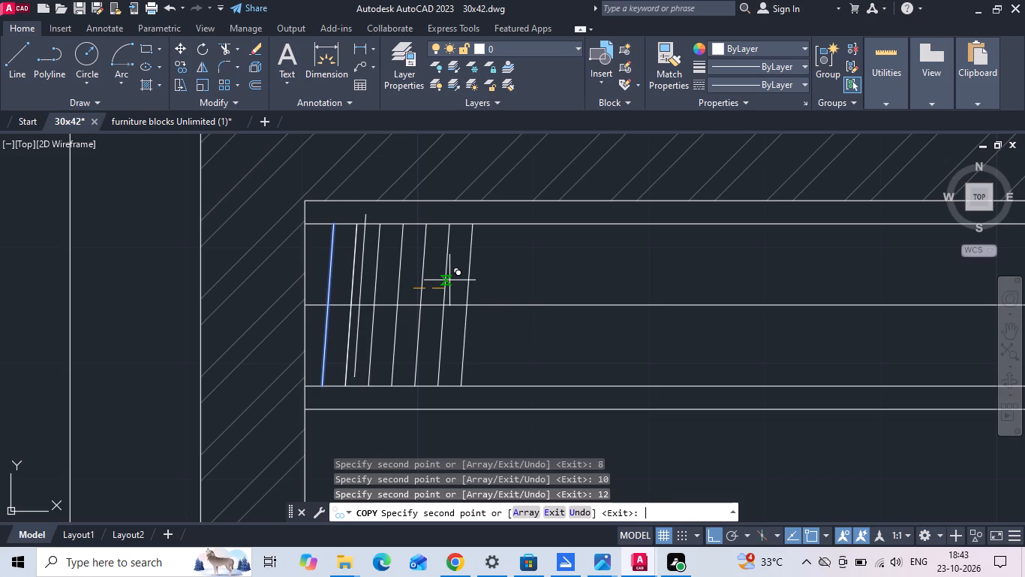
key("Escape")
Mirror the rightmost slanted hanger line about a vertical axis through its midpoint, erasing the source line.
scroll(503, 299, "down", 2)
scroll(381, 328, "down", 2)
scroll(747, 316, "down", 2)
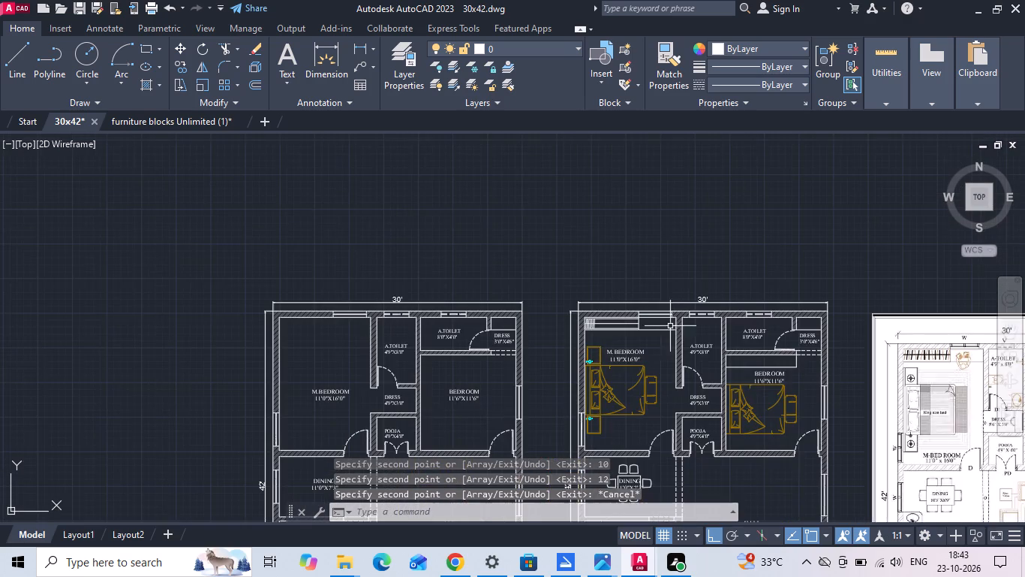
scroll(1020, 359, "up", 3)
scroll(753, 326, "up", 1)
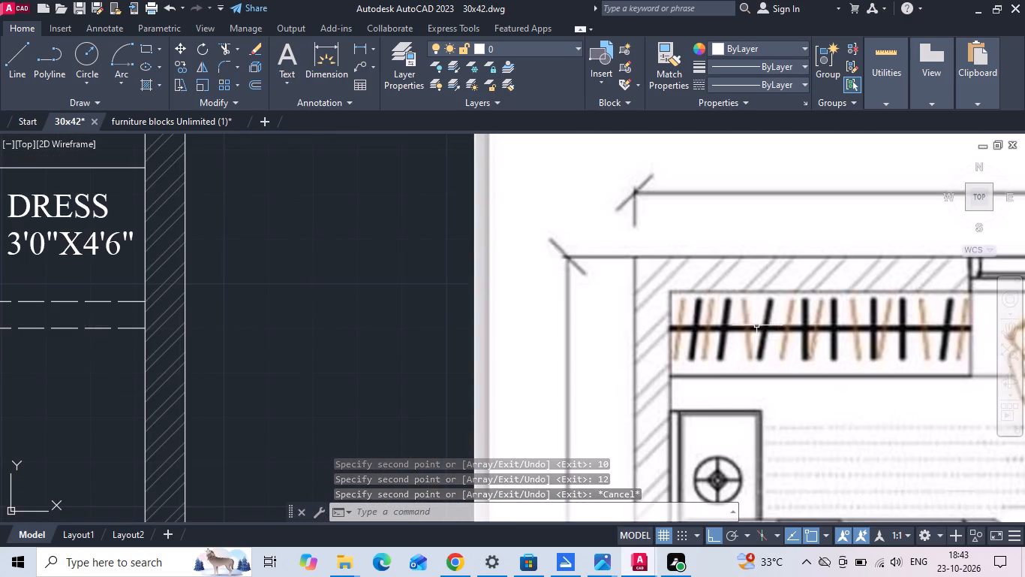
scroll(829, 325, "down", 3)
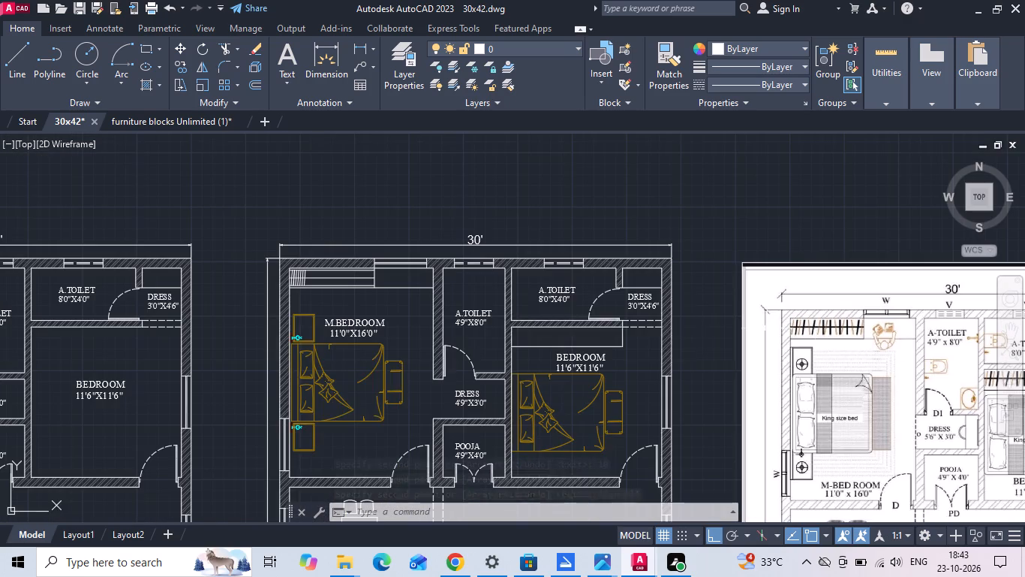
scroll(317, 272, "up", 3)
scroll(219, 282, "up", 2)
middle_click_drag(235, 288, 251, 293)
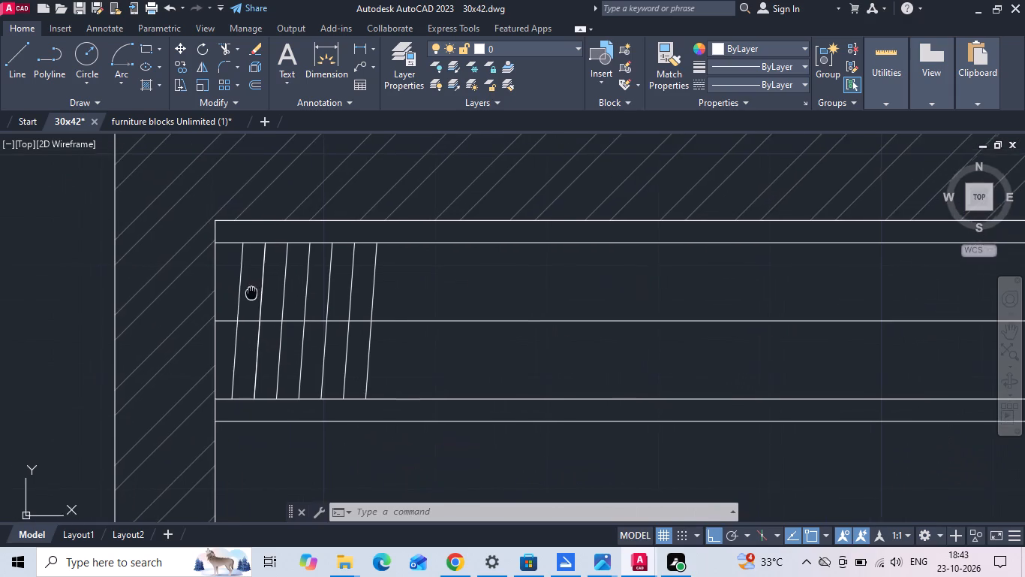
middle_click_drag(251, 293, 278, 304)
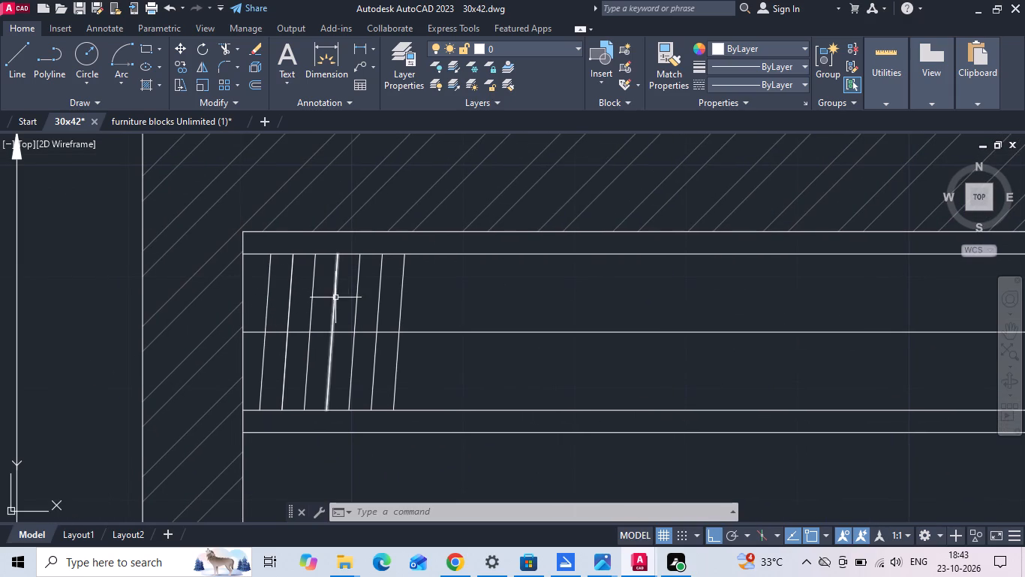
left_click(401, 288)
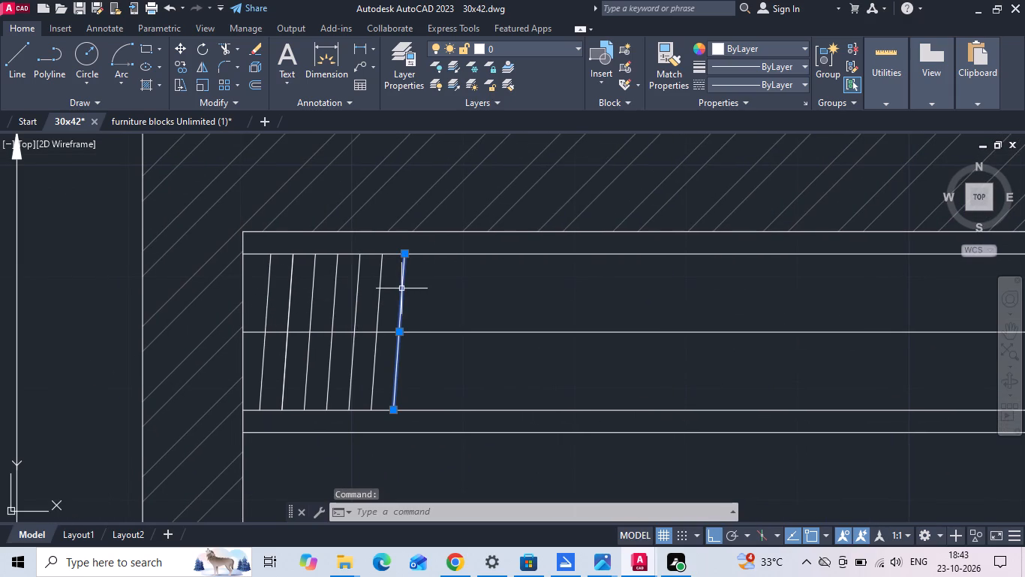
type("mi")
key("space")
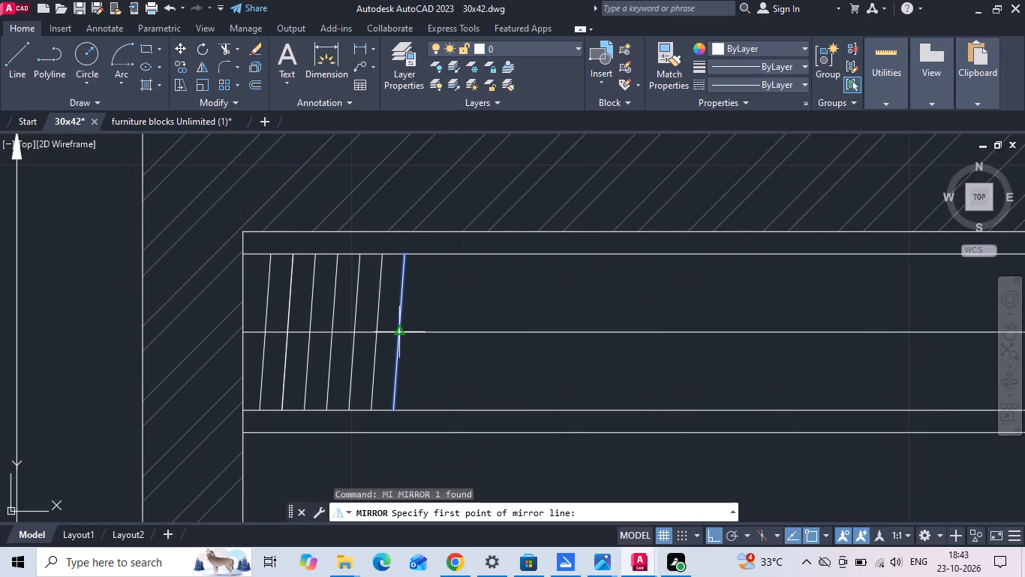
left_click(395, 336)
left_click(417, 289)
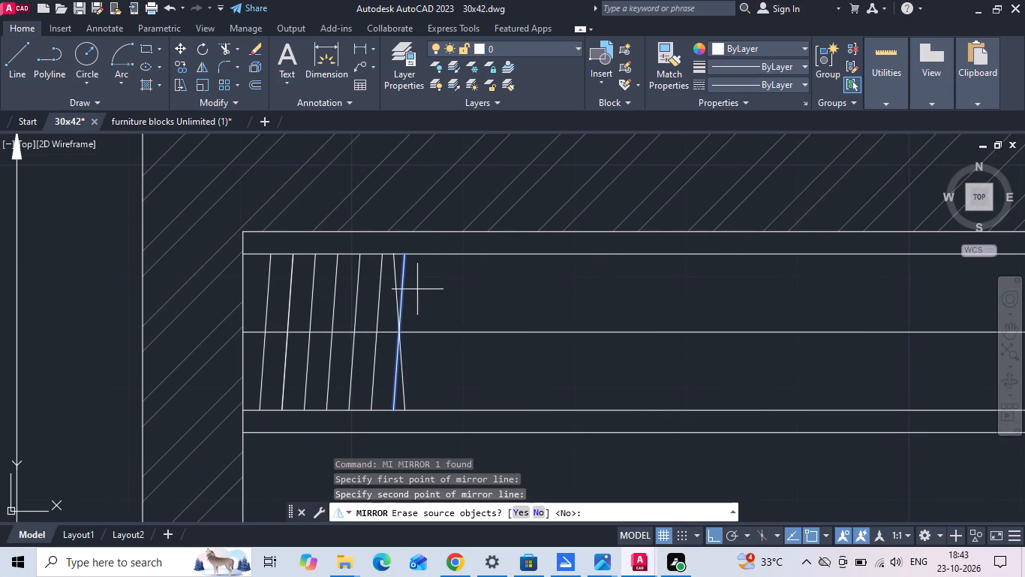
type("y")
key("space")
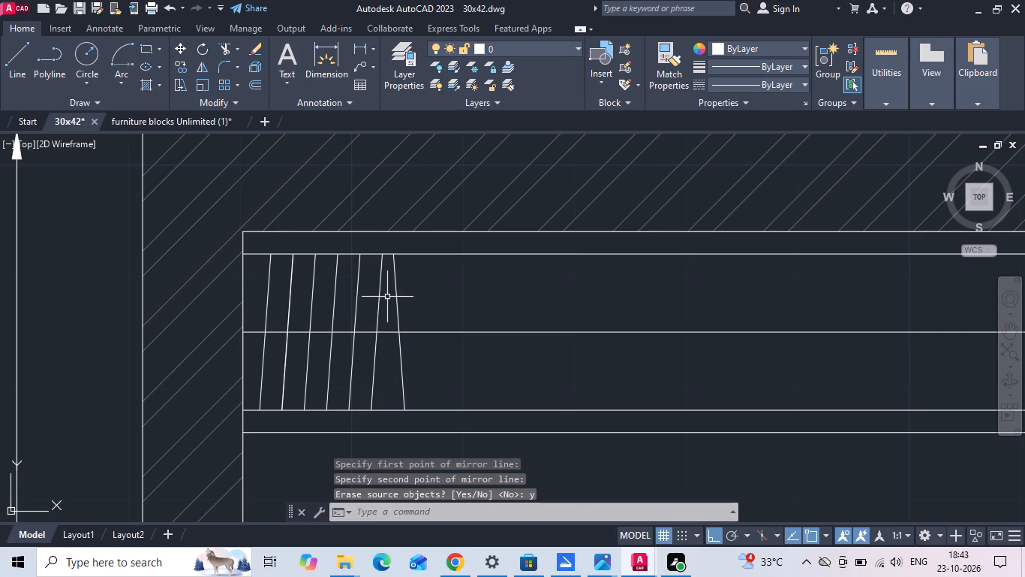
Compare the hanger lines drawn in the M.Bedroom wardrobe with the wardrobe in the reference image.
scroll(277, 340, "down", 5)
scroll(785, 408, "up", 3)
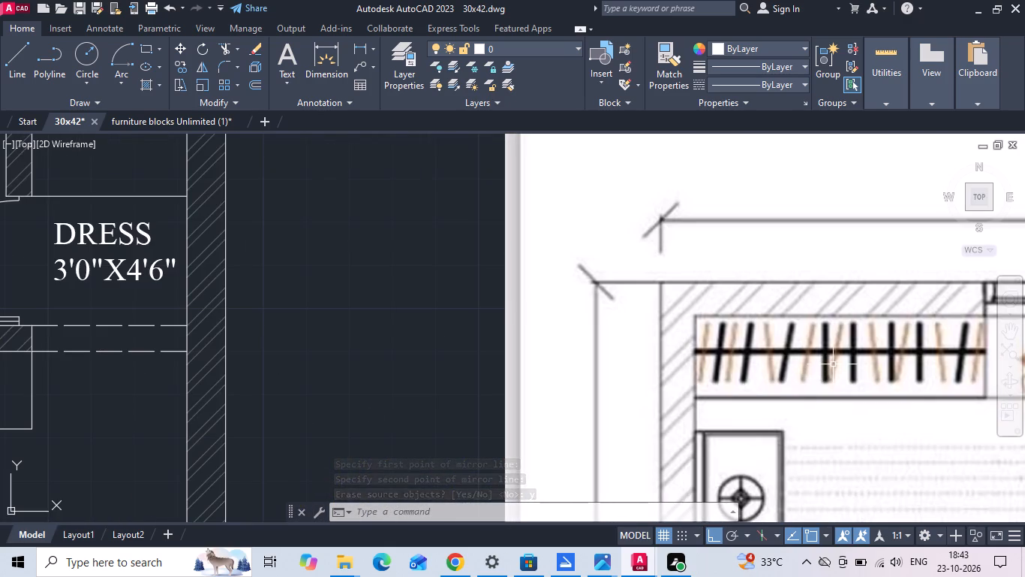
scroll(844, 372, "down", 2)
middle_click_drag(88, 340, 239, 348)
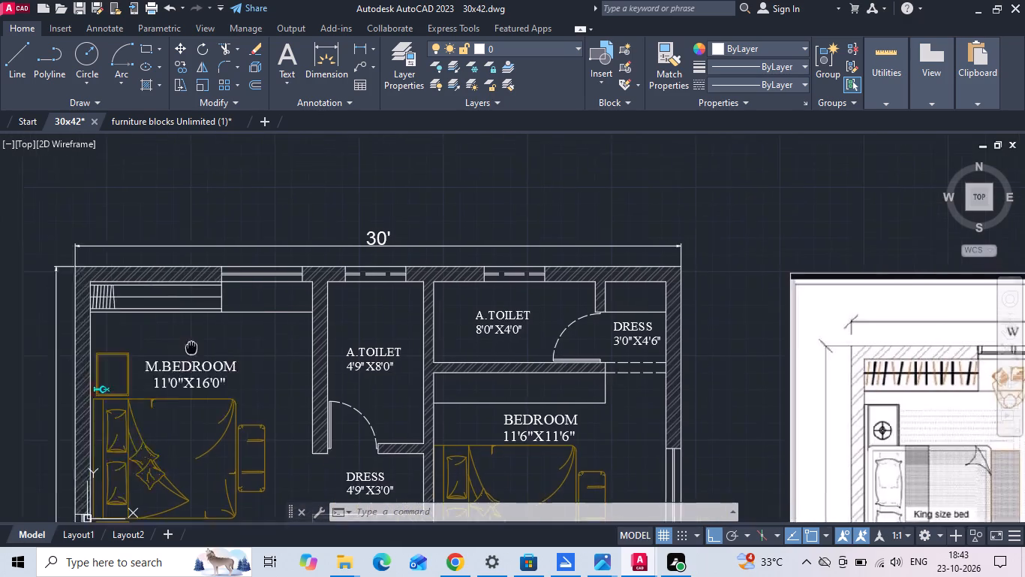
middle_click_drag(239, 348, 333, 348)
scroll(261, 295, "up", 5)
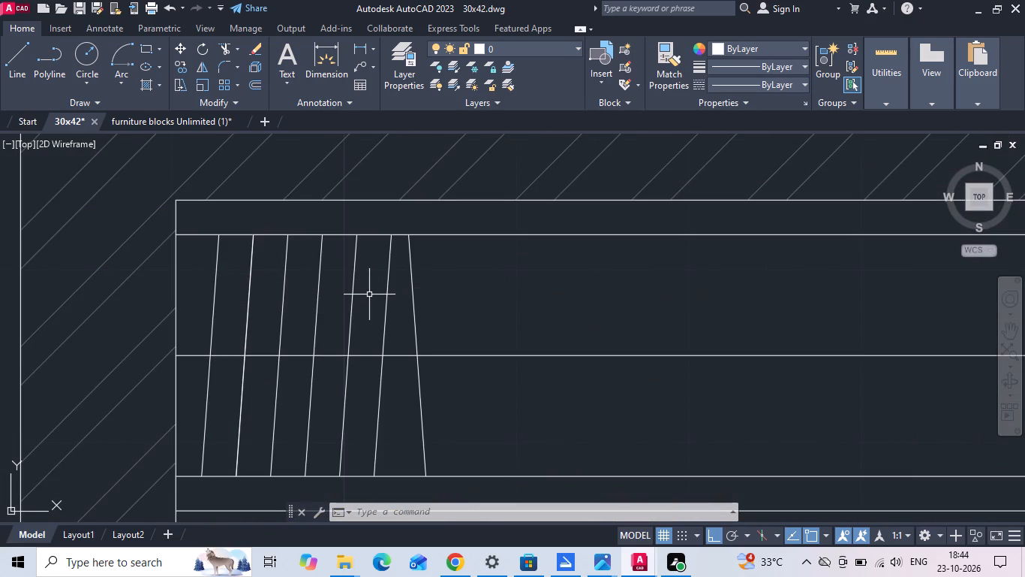
scroll(311, 317, "down", 6)
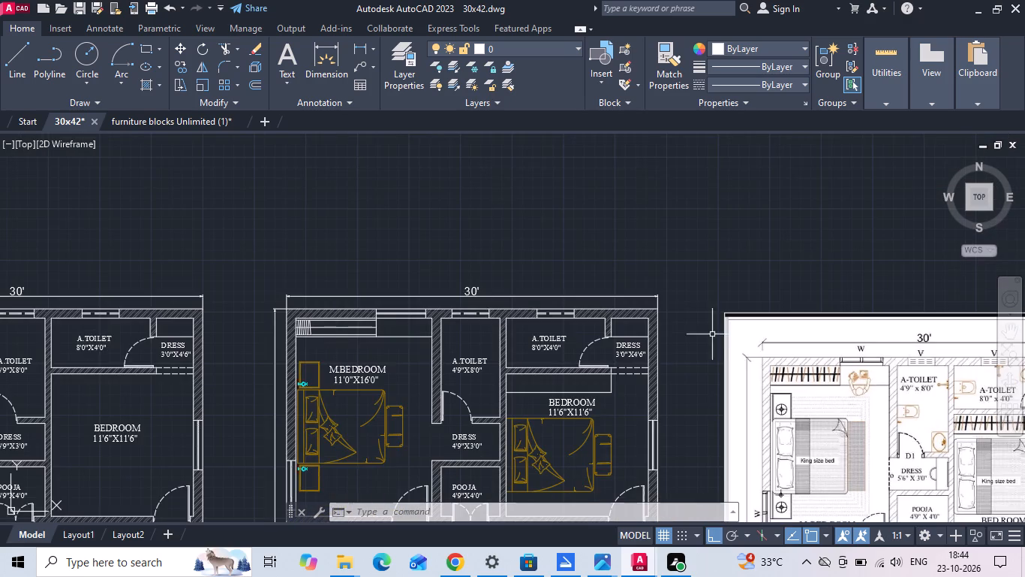
scroll(859, 363, "up", 2)
scroll(657, 402, "up", 2)
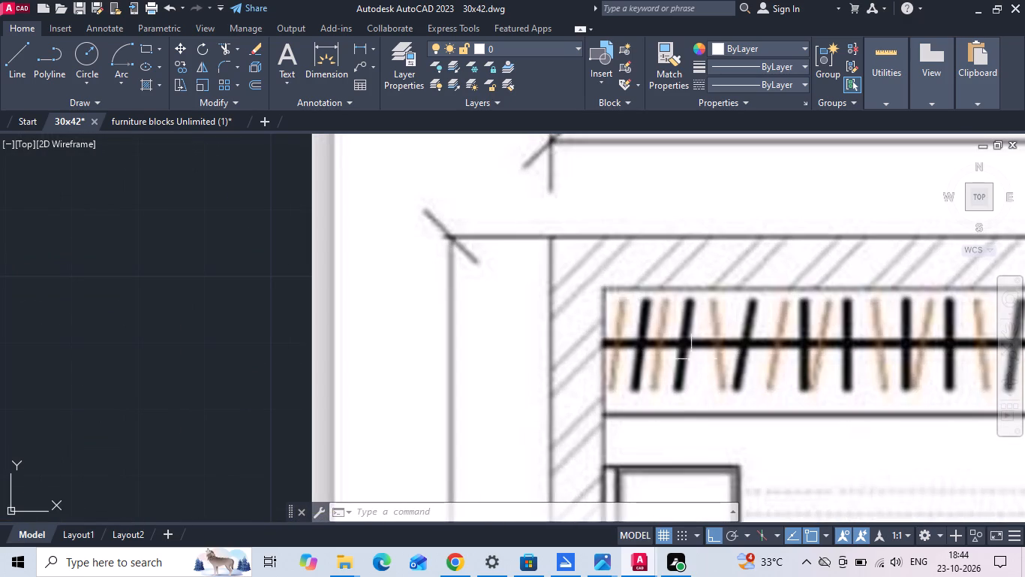
scroll(822, 302, "down", 5)
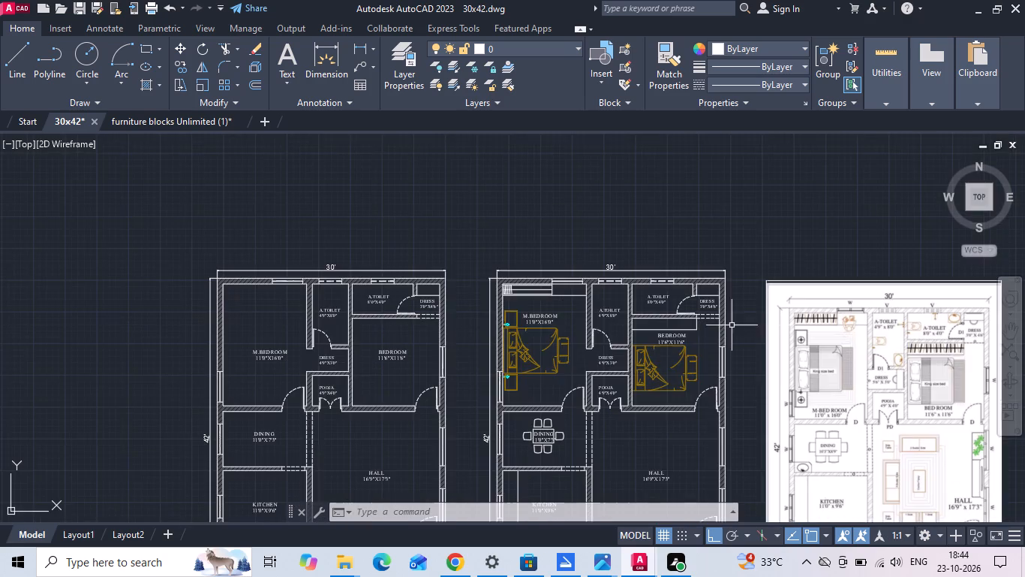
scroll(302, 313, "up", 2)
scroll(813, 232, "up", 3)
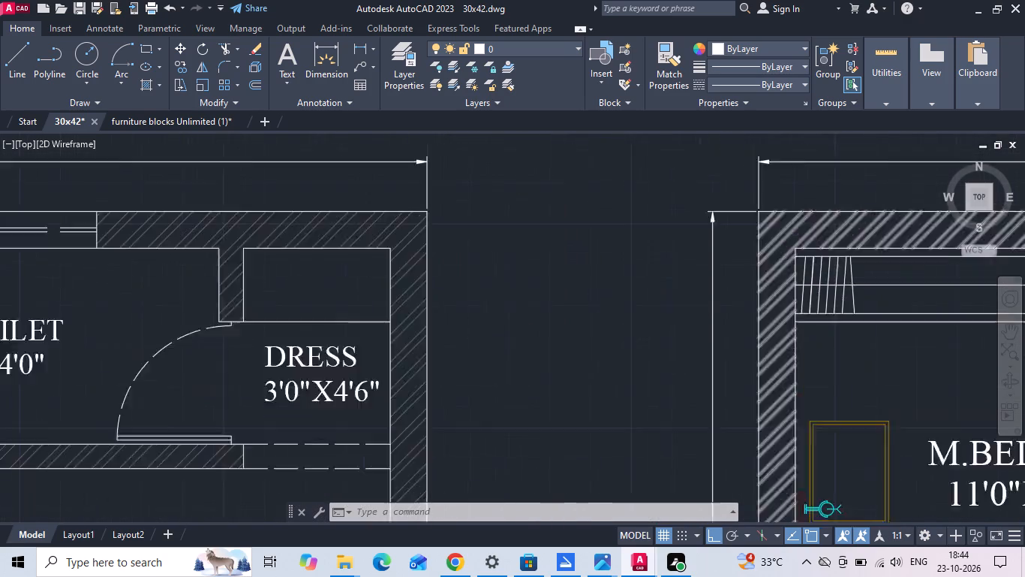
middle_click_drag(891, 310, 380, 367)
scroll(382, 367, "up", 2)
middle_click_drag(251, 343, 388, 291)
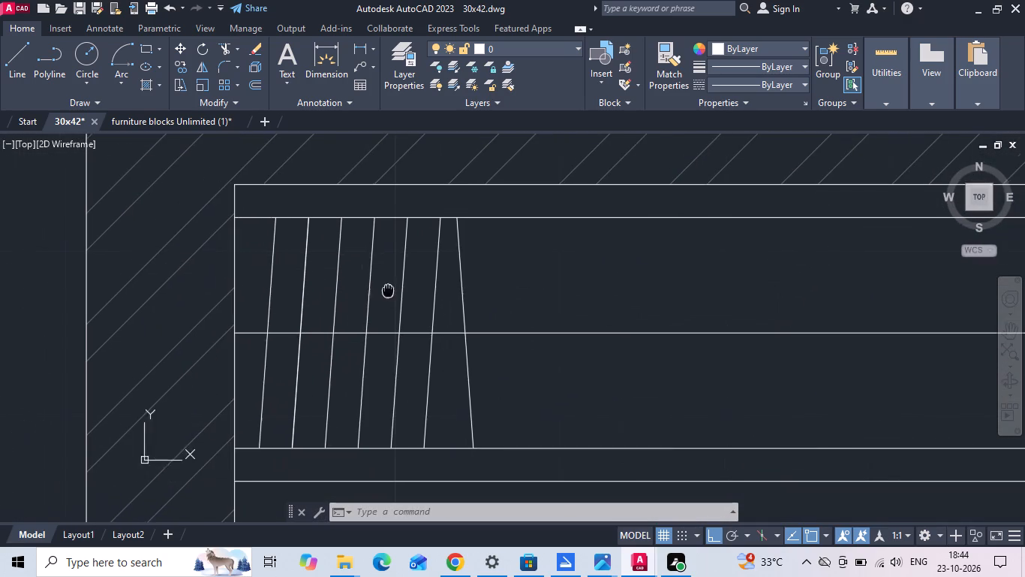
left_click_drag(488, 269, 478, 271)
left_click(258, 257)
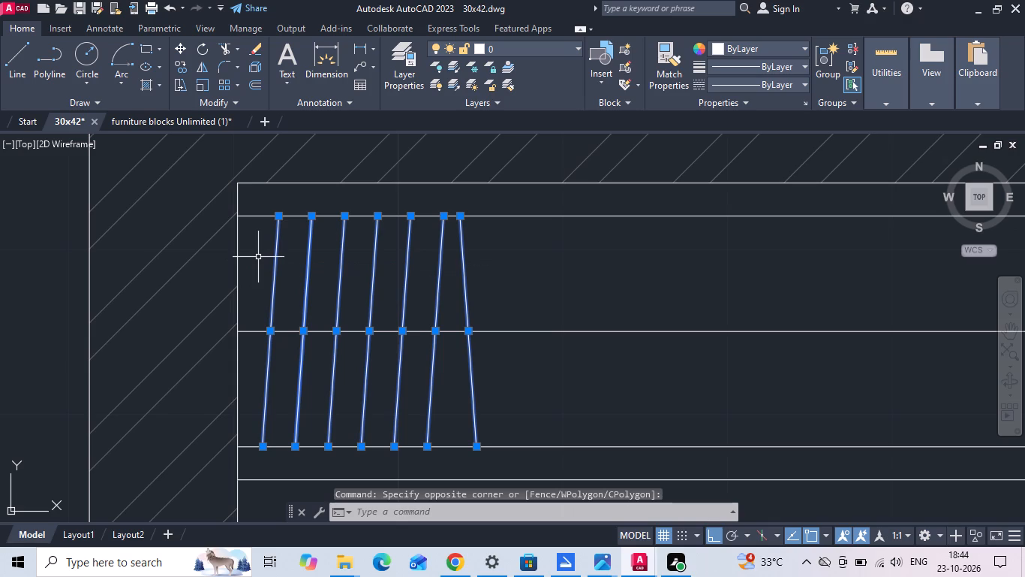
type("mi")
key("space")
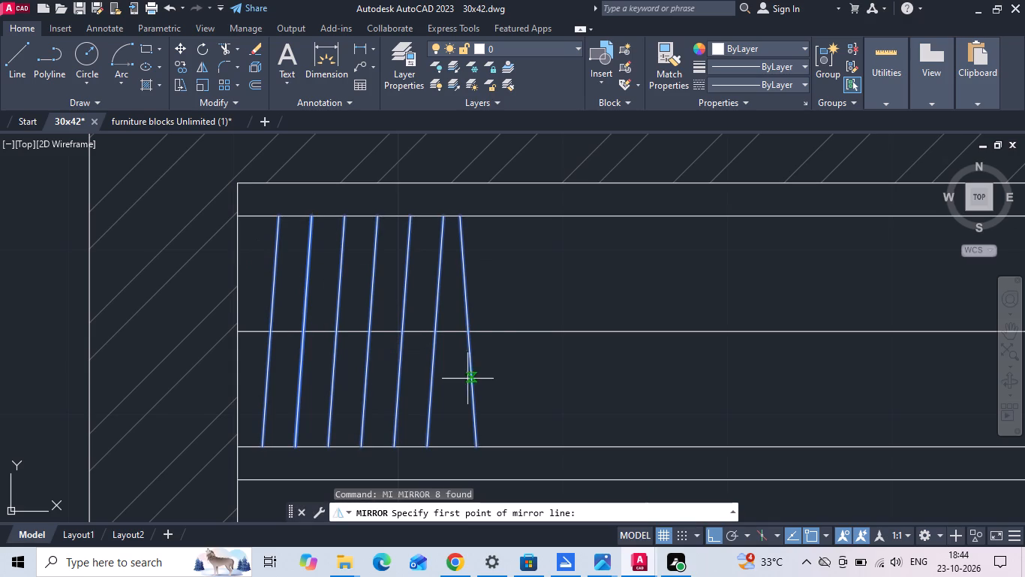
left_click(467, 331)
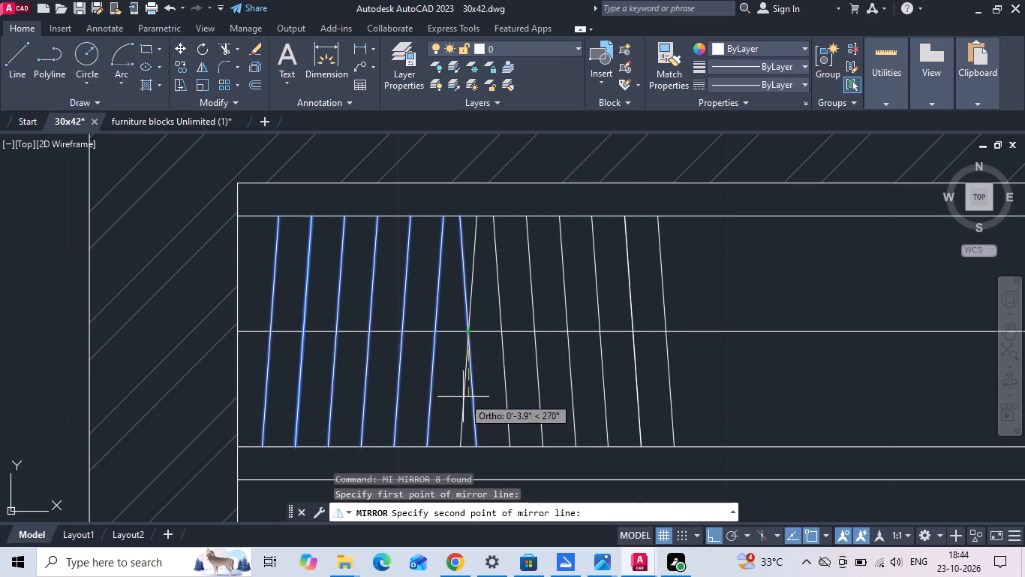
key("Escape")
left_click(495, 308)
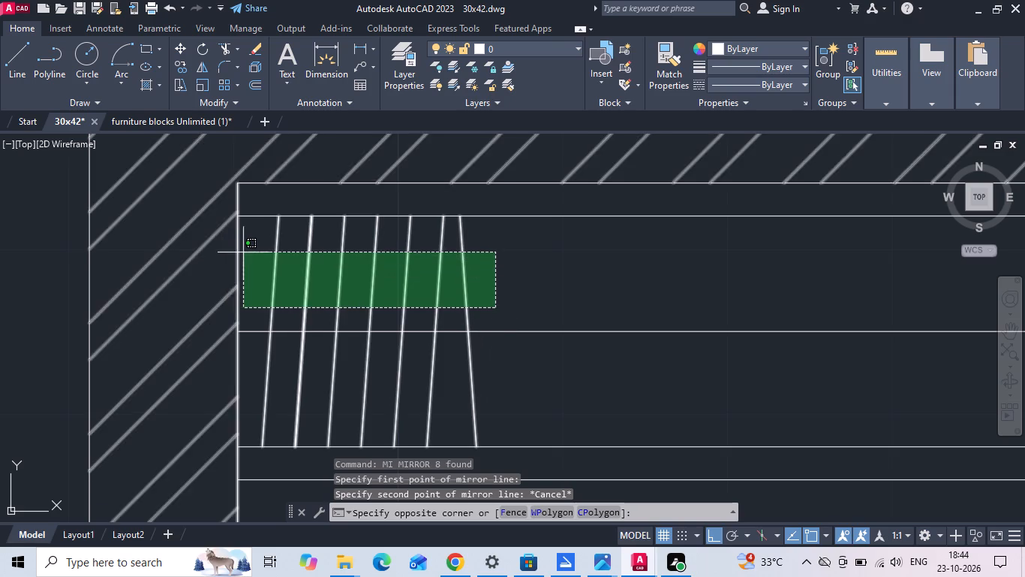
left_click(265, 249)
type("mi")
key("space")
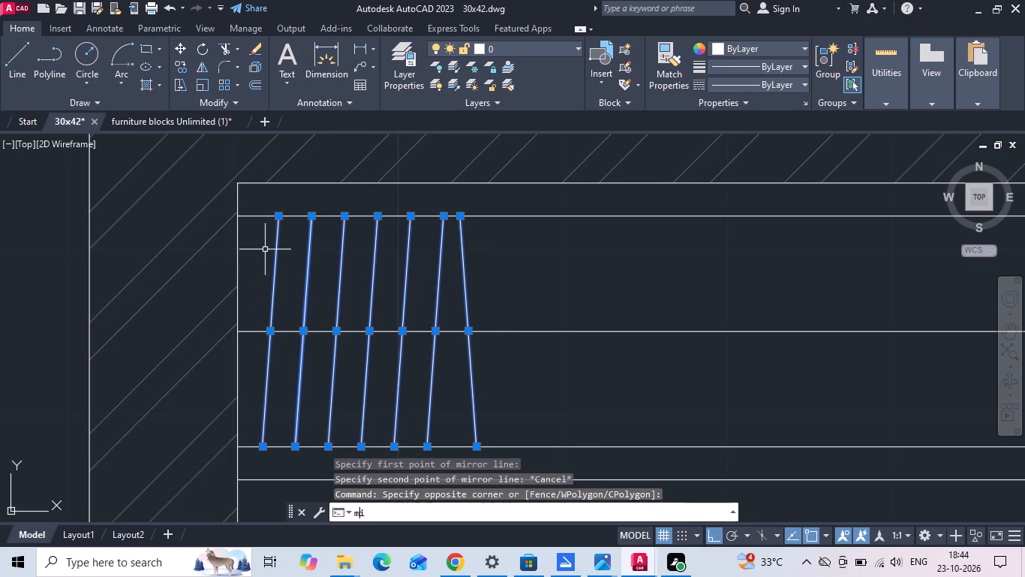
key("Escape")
Copy all hanger lines except the leftmost to the right, from the leftmost line's top end to the reverse-slanted line's top end.
left_click_drag(511, 276, 485, 274)
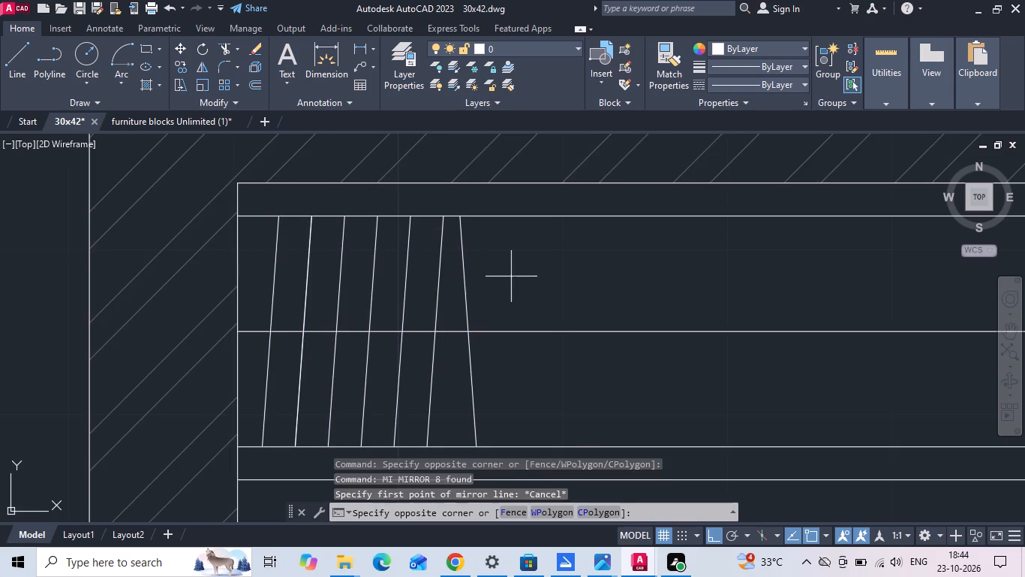
left_click(299, 264)
right_click(299, 264)
left_click(356, 316)
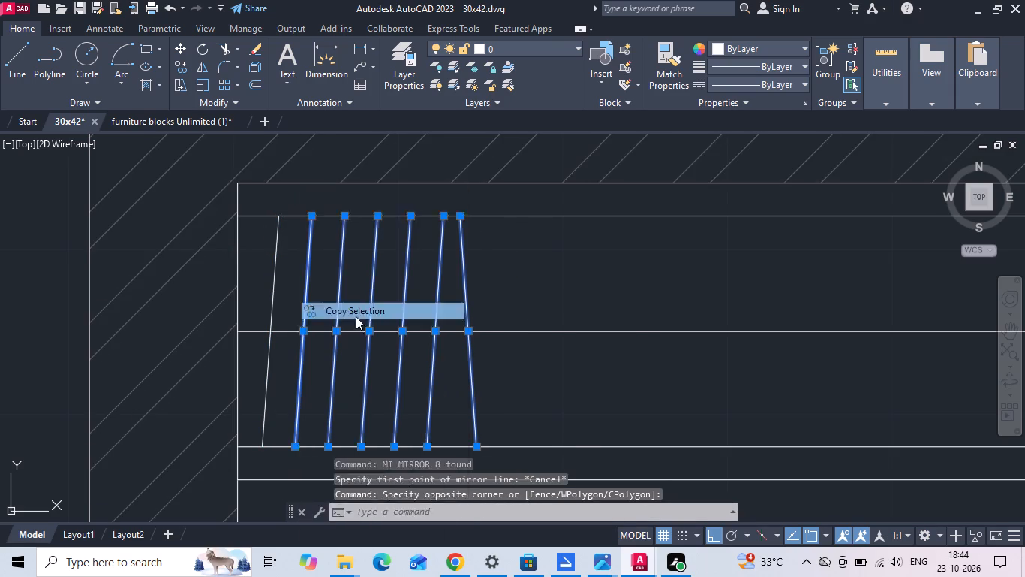
left_click(280, 217)
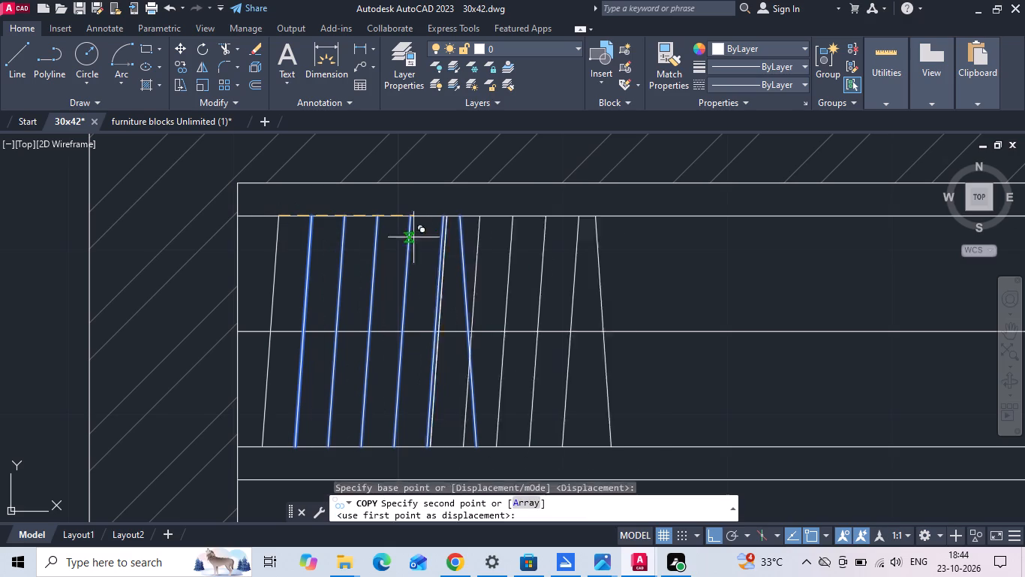
left_click(463, 216)
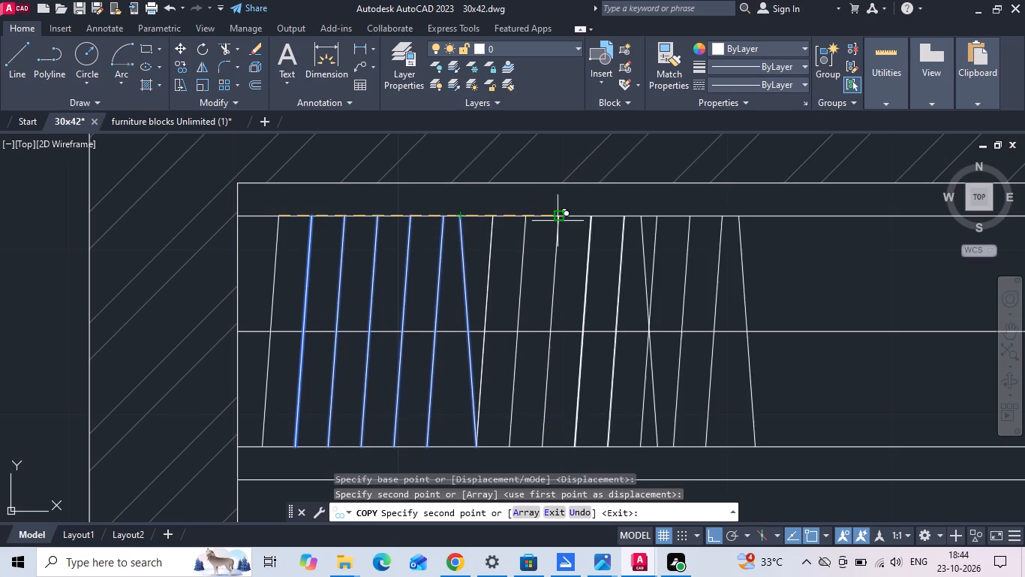
key("Escape")
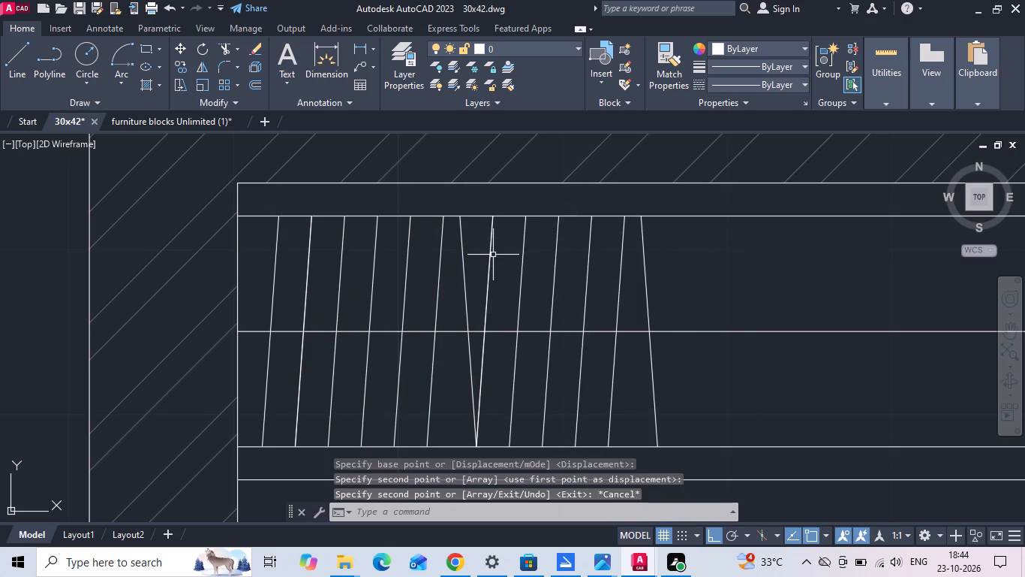
Erase the copied hanger line that meets the foot of the first reverse-slanted line.
left_click(494, 253)
left_click(480, 273)
key("Delete")
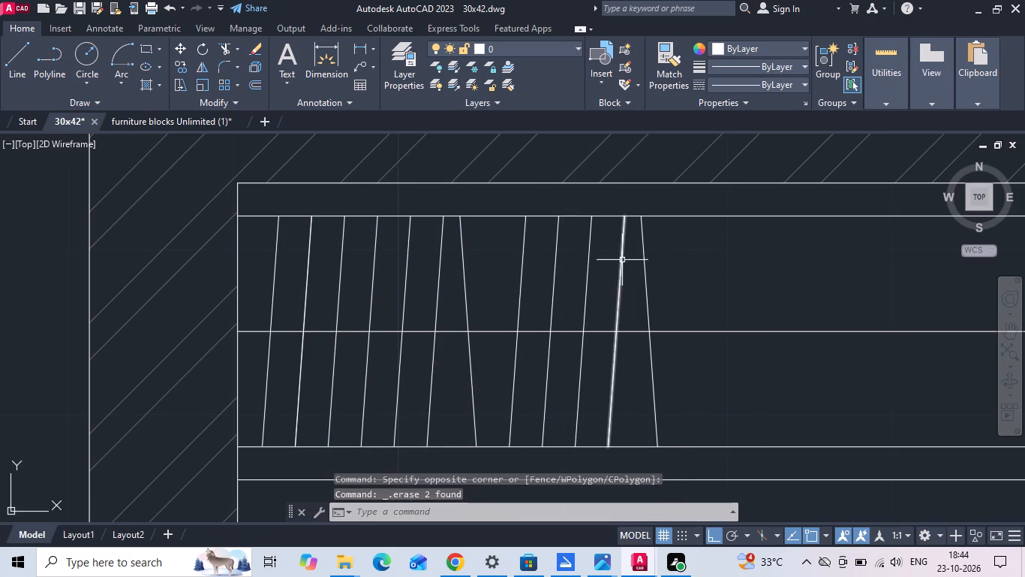
Copy the second group of five hanger lines five times rightward, using the spacing between successive reverse-slanted lines' top ends, to fill the wardrobe.
middle_click_drag(616, 268, 603, 285)
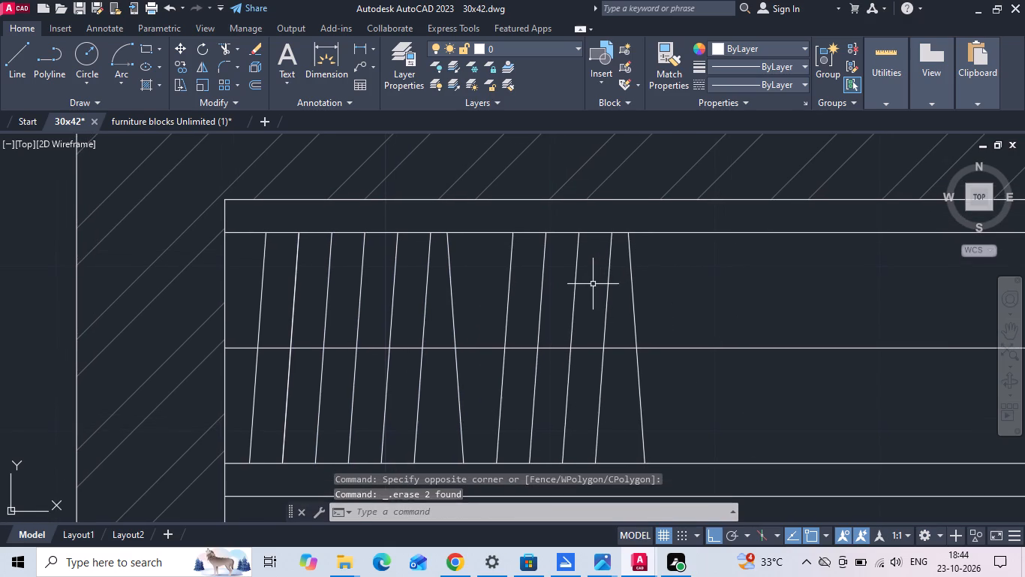
left_click(663, 282)
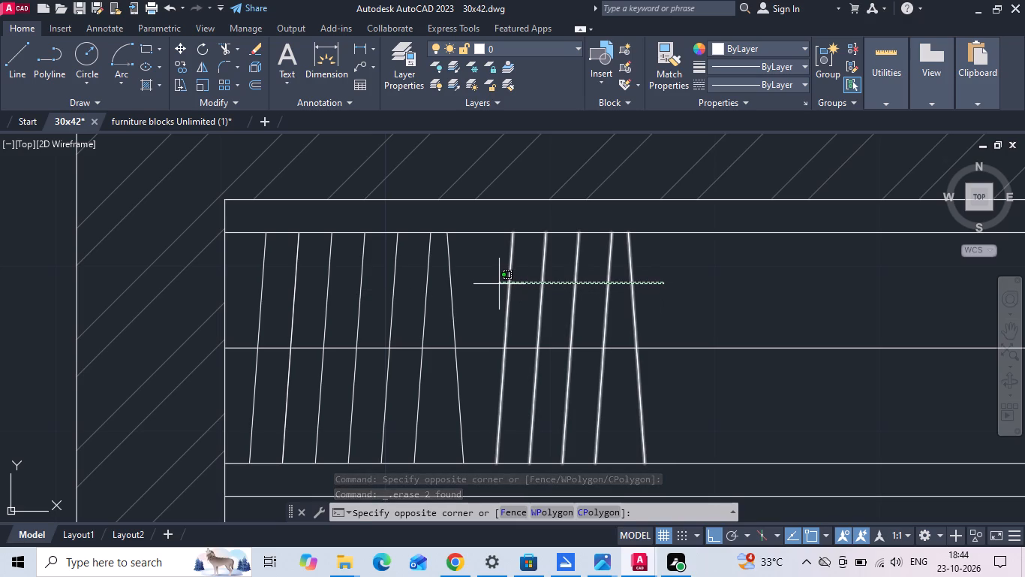
left_click(499, 284)
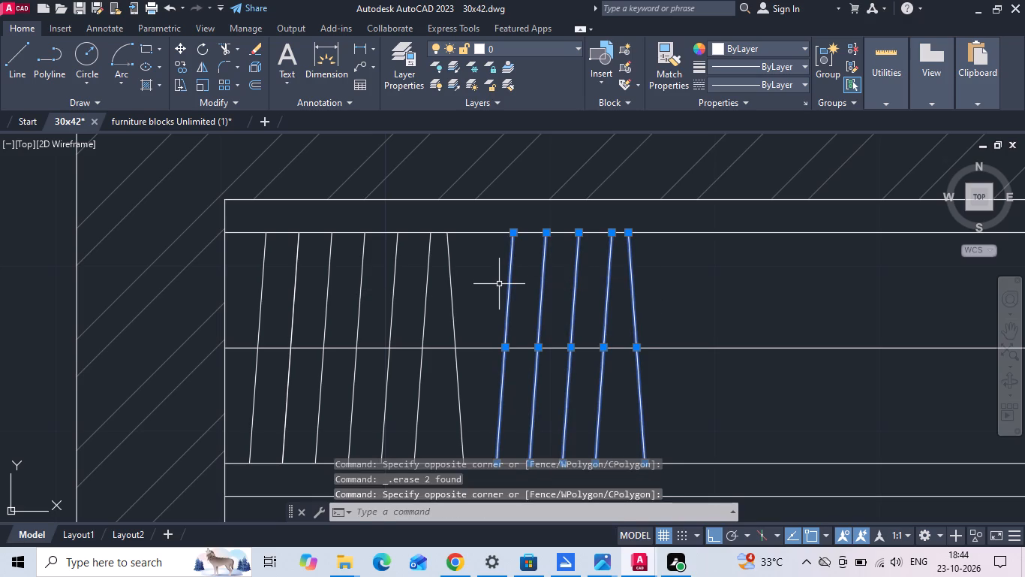
right_click(499, 284)
left_click(531, 314)
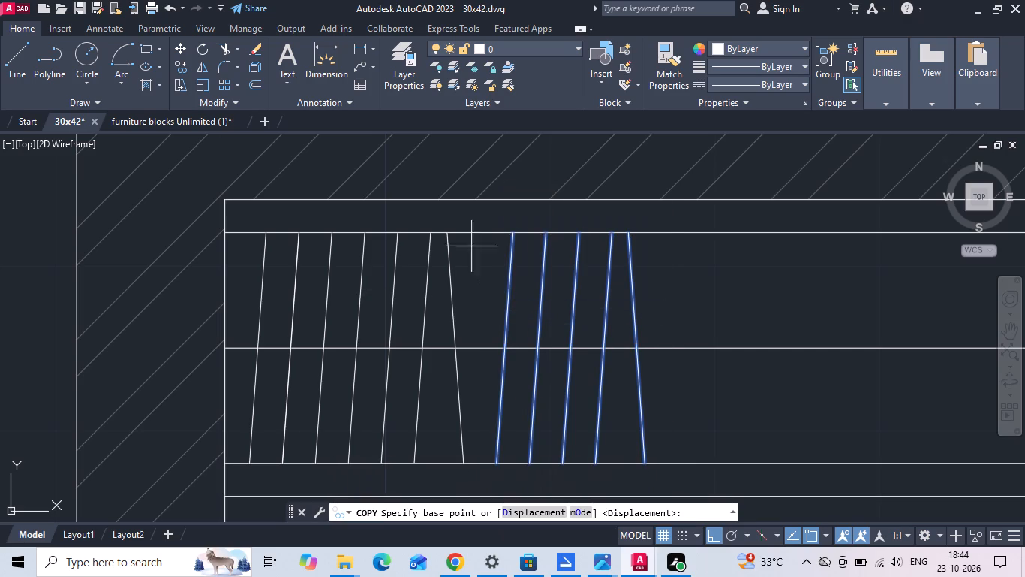
left_click(448, 231)
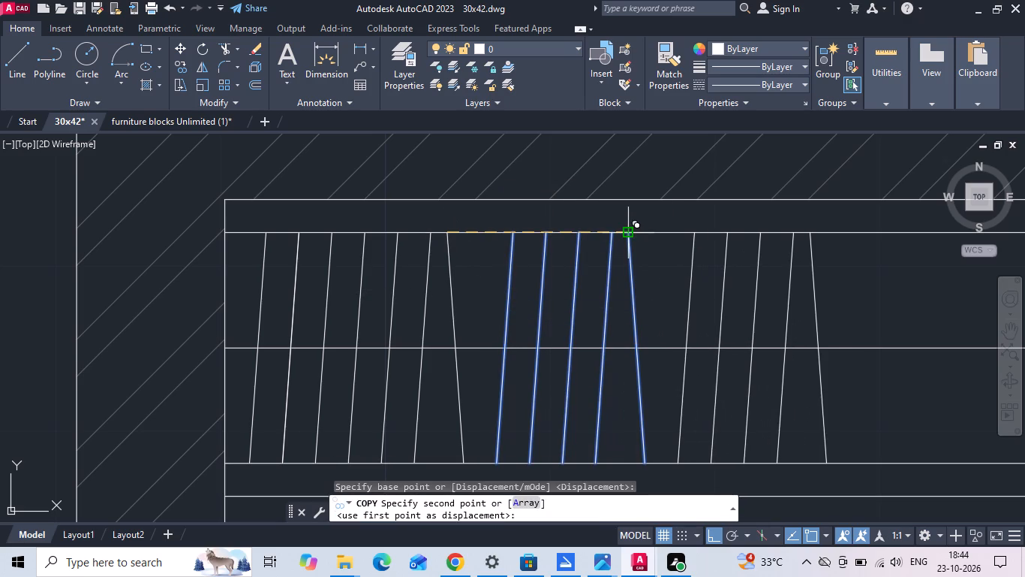
left_click(630, 232)
left_click(807, 234)
middle_click_drag(797, 235, 328, 284)
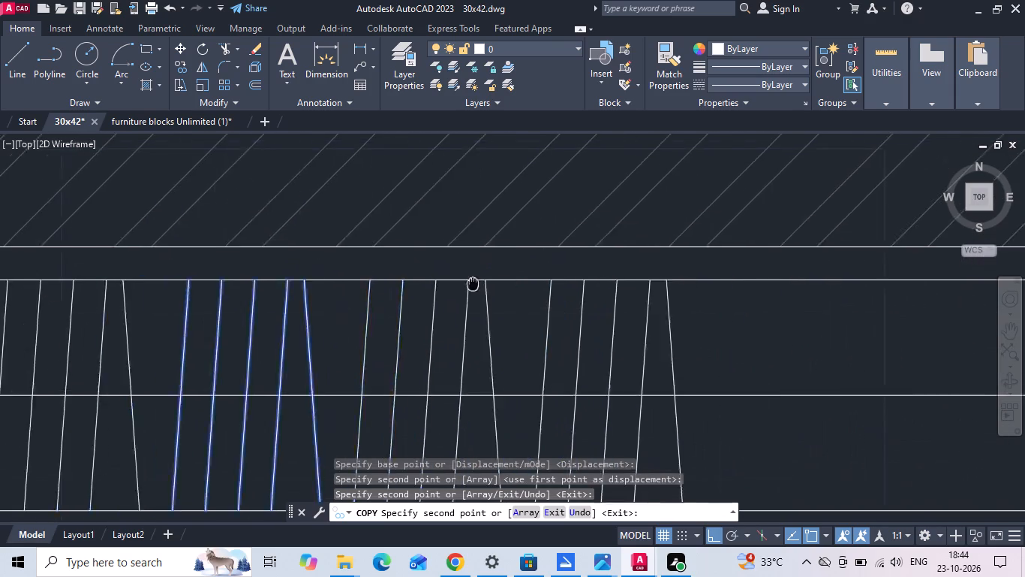
middle_click_drag(328, 284, 254, 286)
left_click(451, 282)
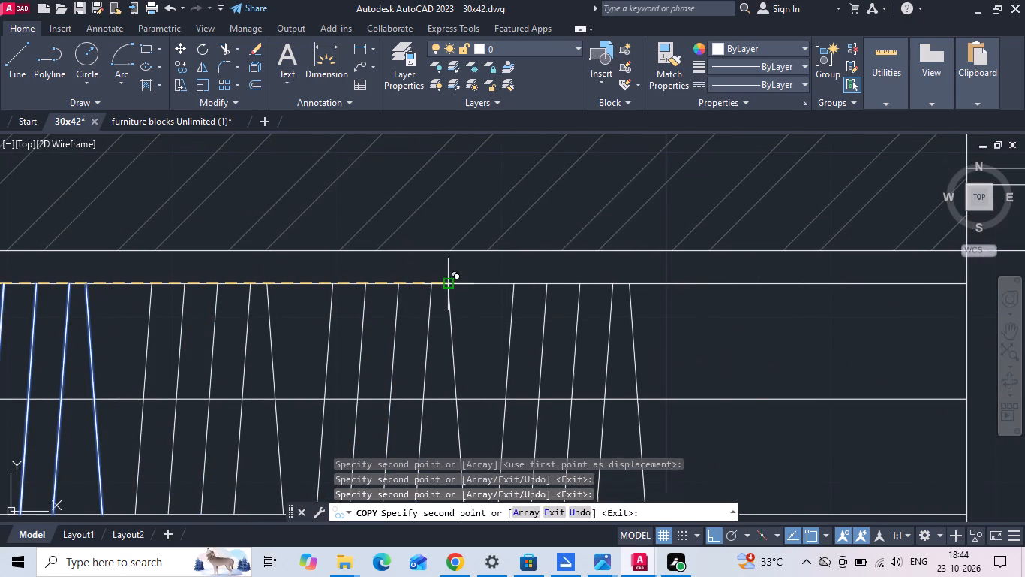
left_click(633, 281)
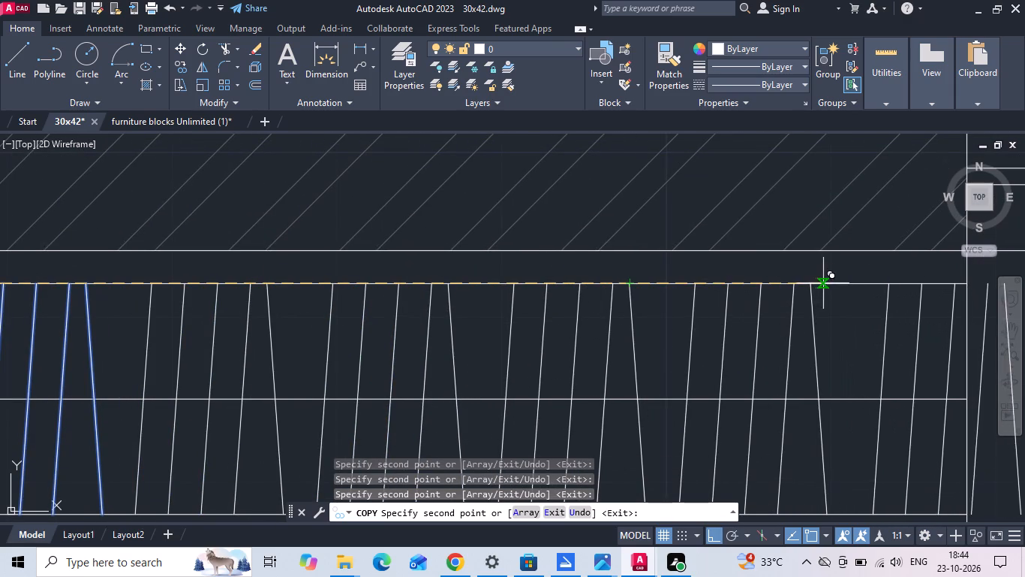
left_click(813, 285)
scroll(546, 262, "down", 2)
key("Escape")
Move all the hanger lines left so the leftmost line's top end meets the inner face of the M.Bedroom's left wall.
scroll(730, 342, "up", 1)
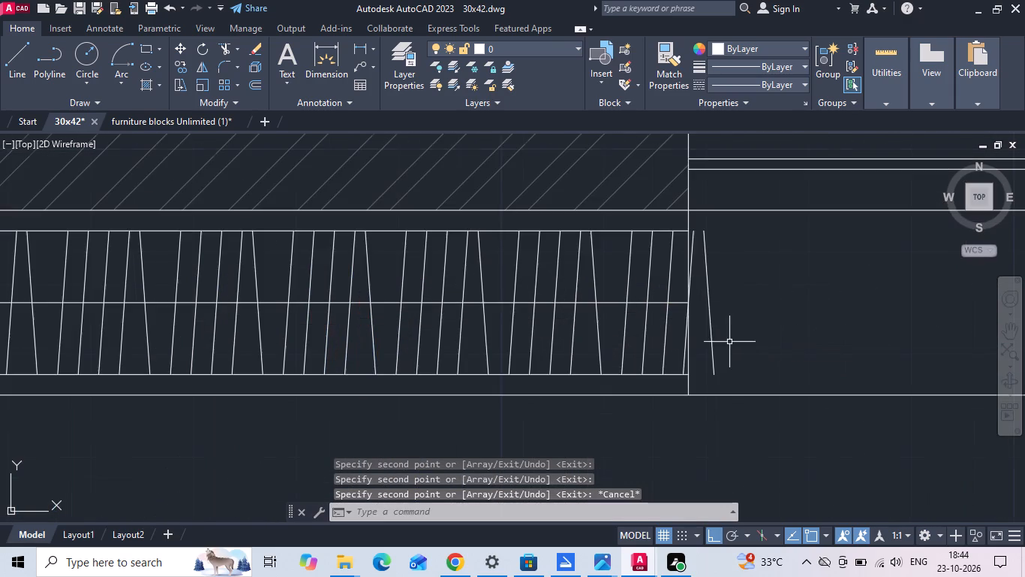
scroll(750, 300, "down", 1)
scroll(255, 288, "up", 1)
scroll(309, 280, "down", 1)
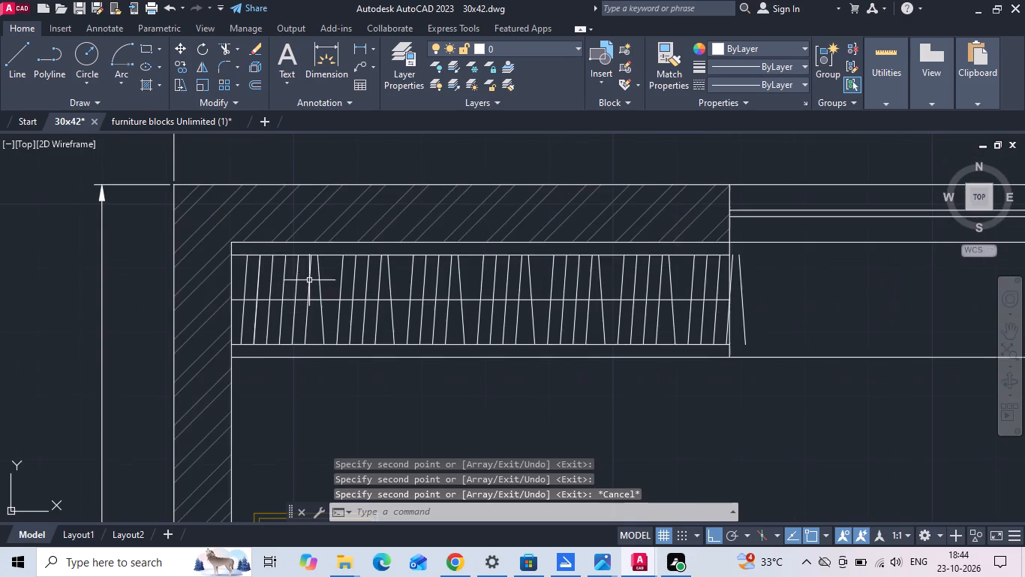
scroll(766, 285, "up", 2)
left_click(711, 246)
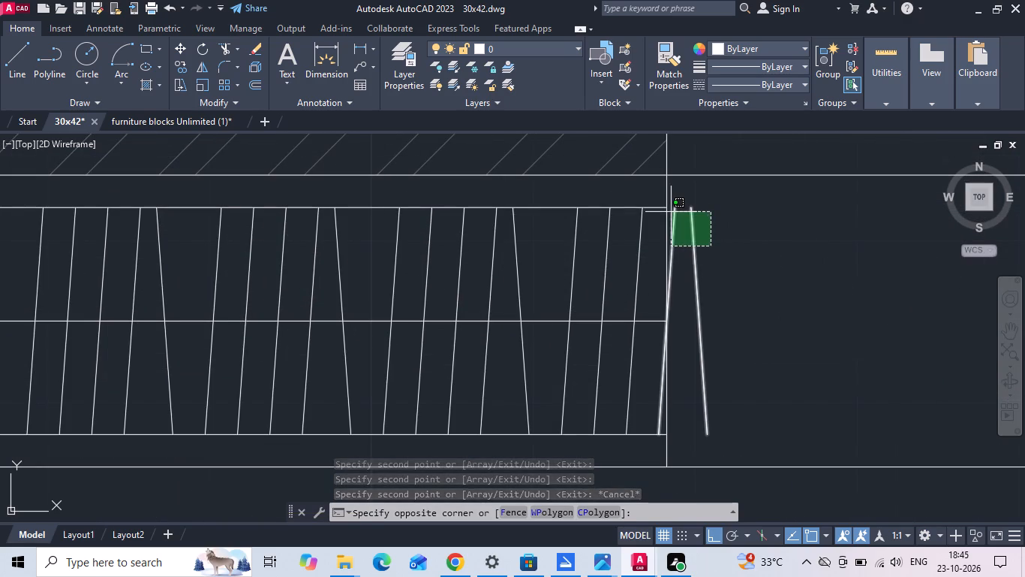
left_click(671, 210)
left_click(652, 235)
scroll(652, 253, "down", 2)
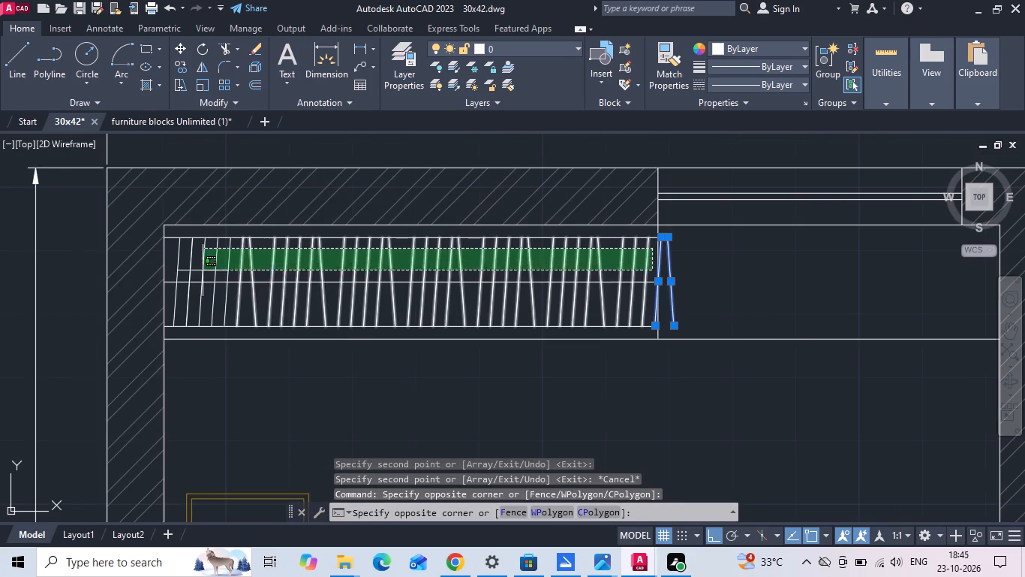
scroll(187, 273, "up", 2)
left_click(192, 269)
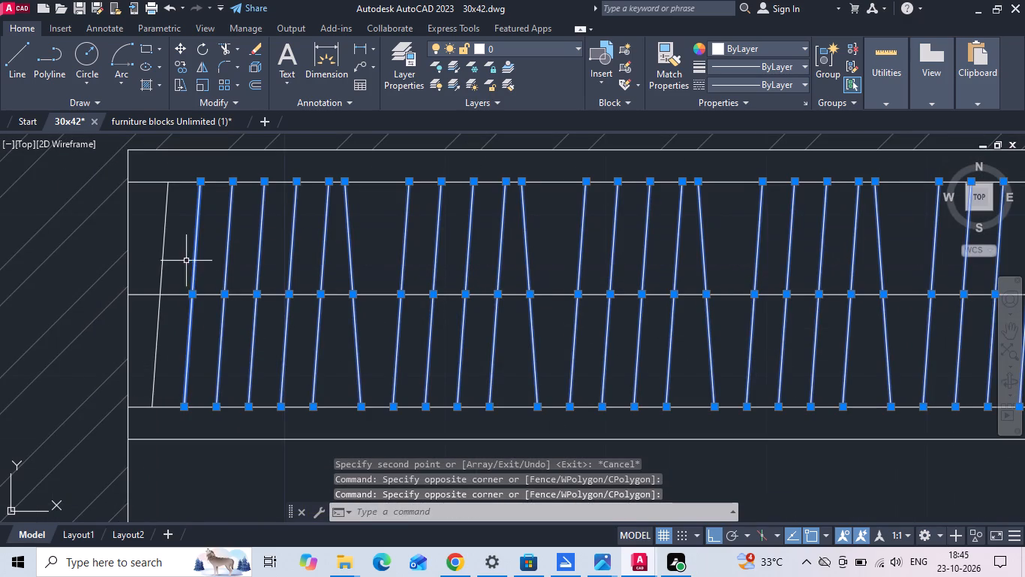
left_click(185, 260)
left_click(155, 231)
right_click(155, 231)
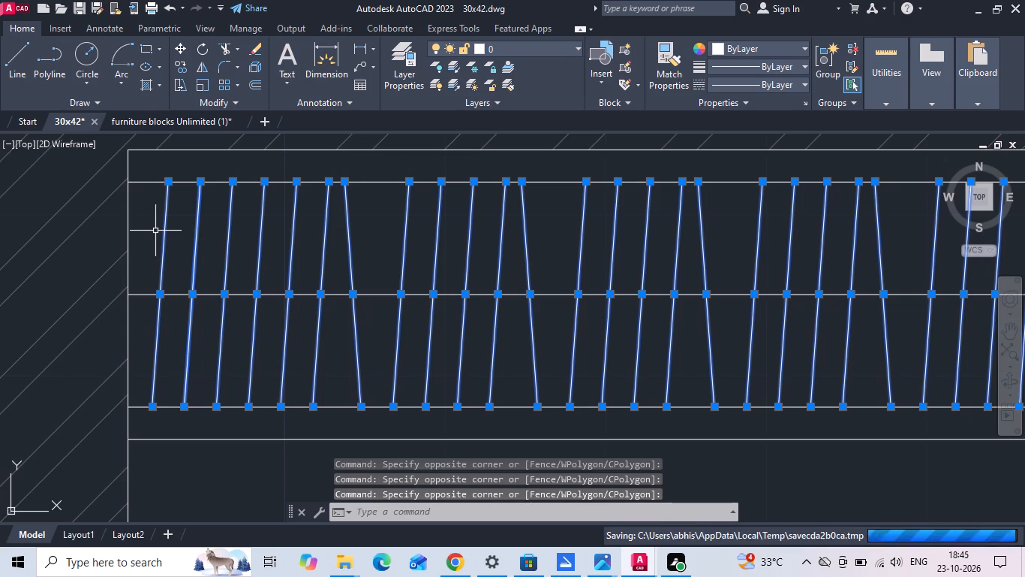
right_click(183, 270)
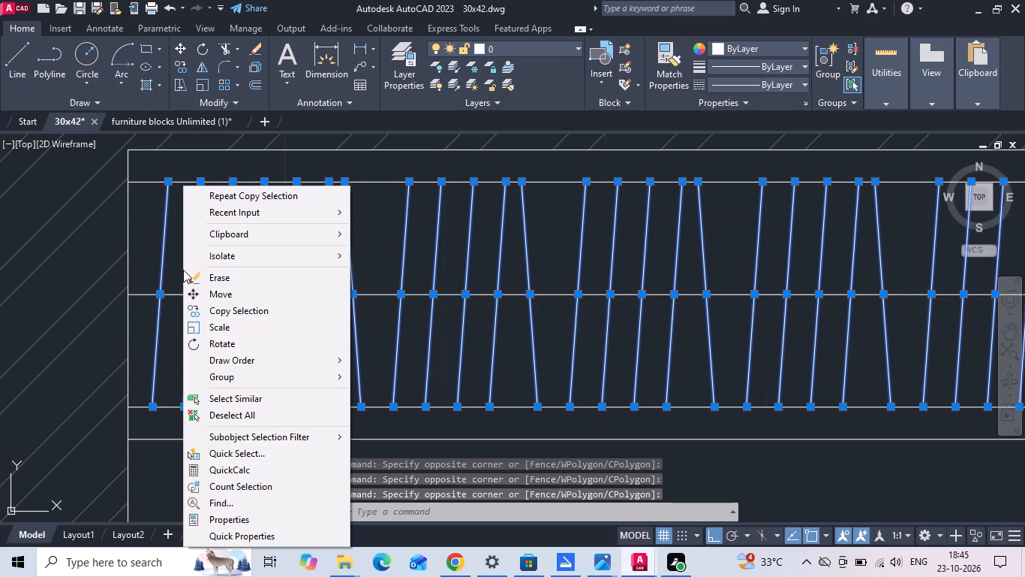
left_click(214, 295)
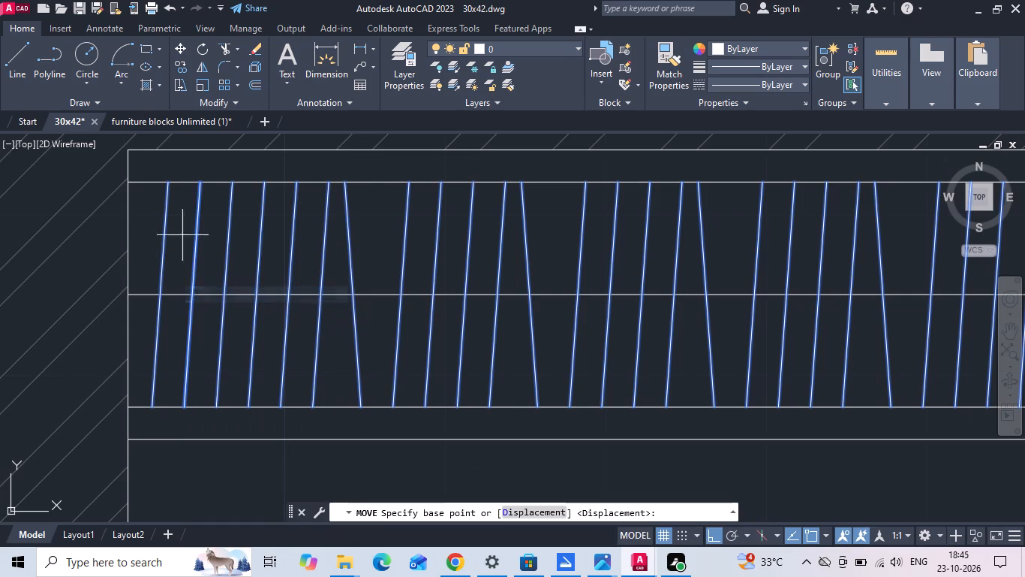
left_click(168, 183)
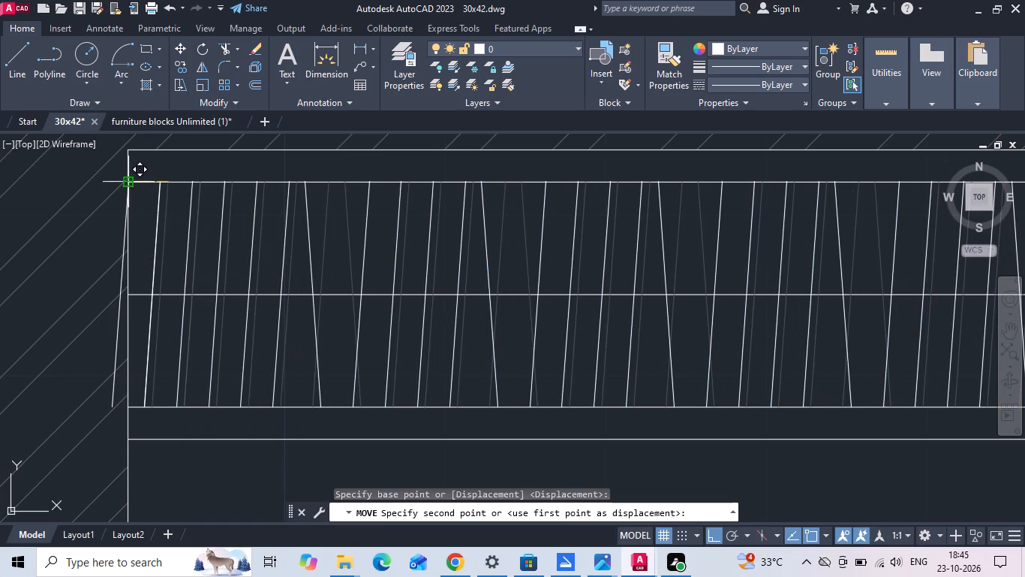
left_click(129, 177)
Erase the leftmost hanger line that crosses into the left wall.
scroll(111, 361, "down", 2)
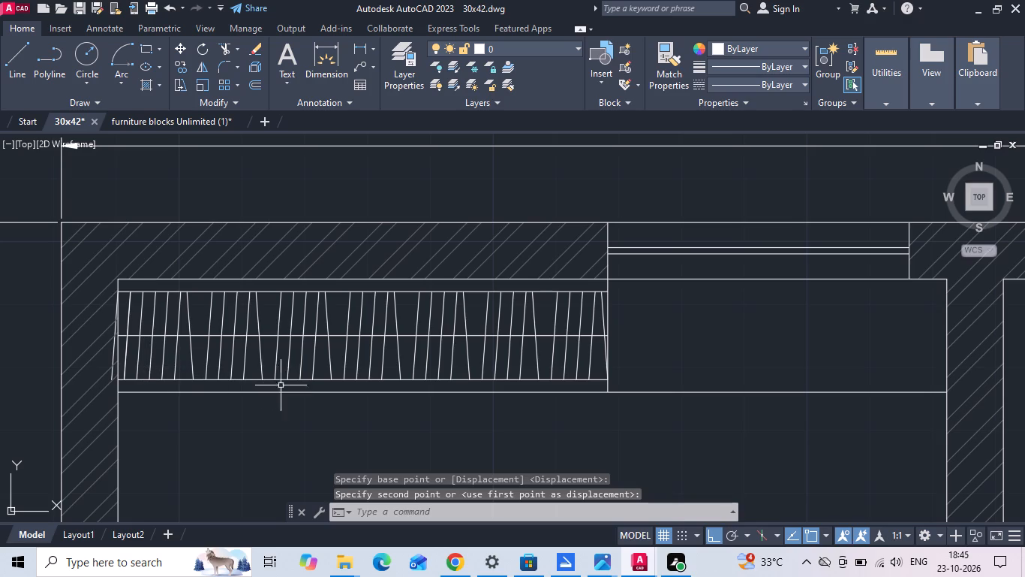
middle_click_drag(378, 346, 476, 346)
scroll(149, 343, "up", 1)
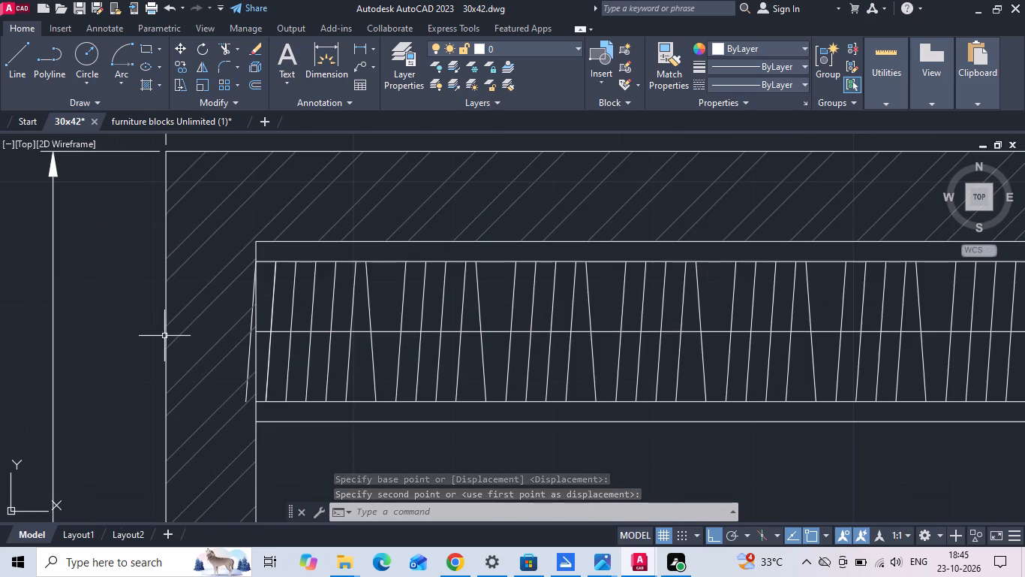
left_click(249, 358)
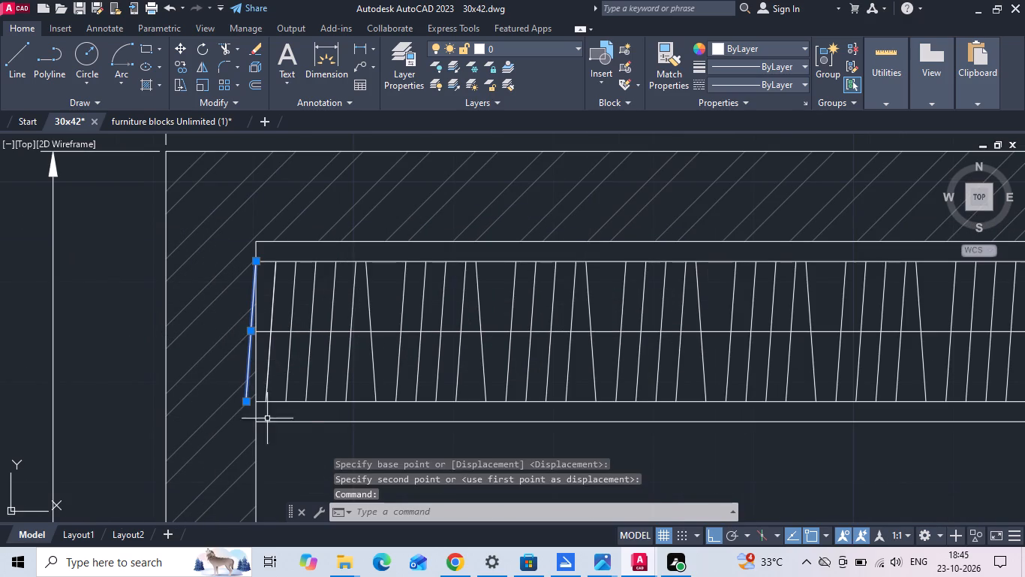
key("Delete")
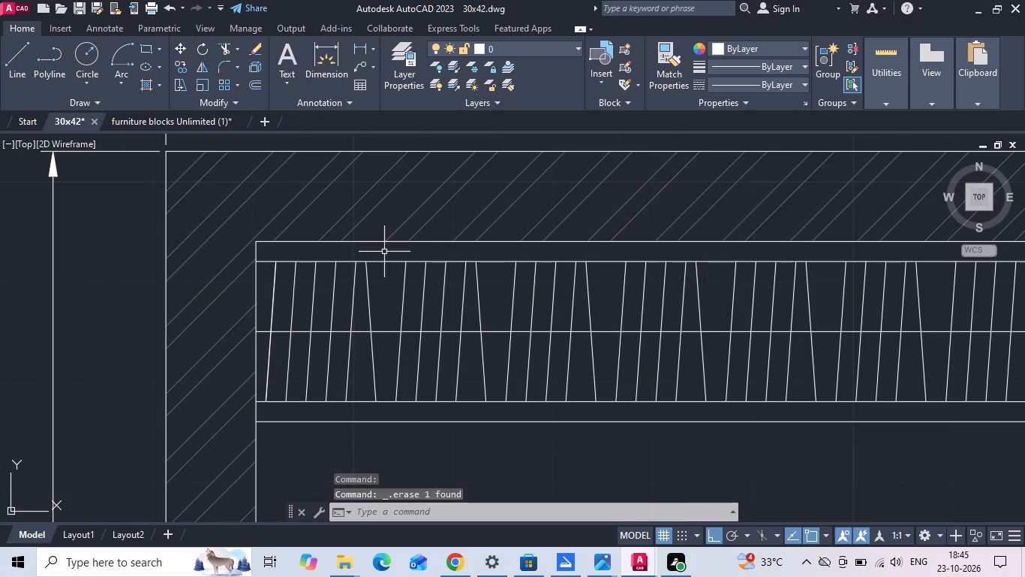
Erase the two horizontal guide lines along the top and bottom ends of the hanger lines.
left_click_drag(384, 252, 383, 264)
left_click(383, 268)
key("Delete")
left_click(385, 401)
key("Delete")
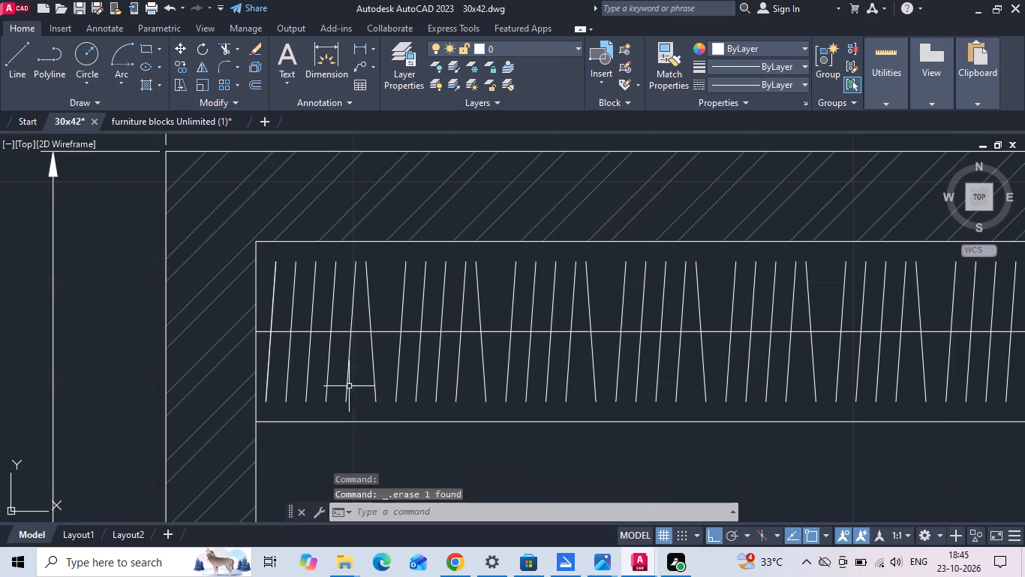
Copy the hanger lines and rod from the M.Bedroom wardrobe to the Bedroom wardrobe, matching their upper-left inner wall corners.
scroll(236, 350, "down", 4)
scroll(314, 337, "down", 1)
scroll(287, 357, "up", 3)
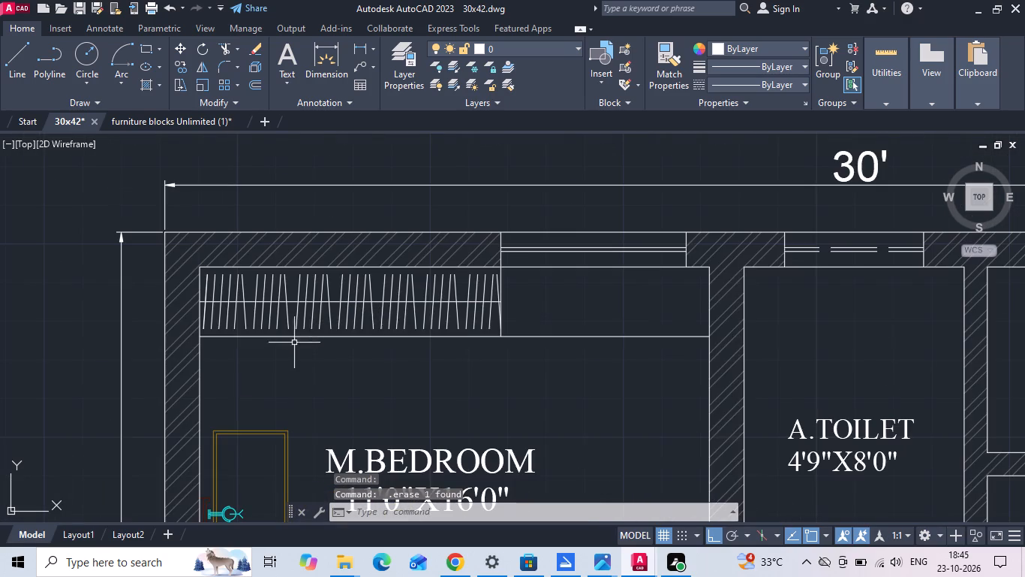
scroll(470, 277, "up", 2)
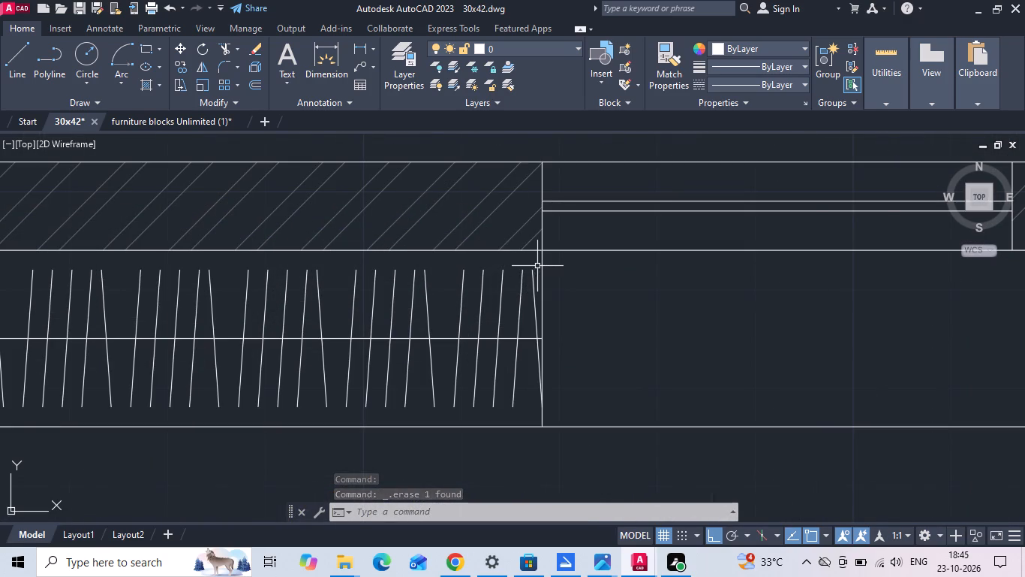
left_click(538, 266)
scroll(488, 285, "down", 1)
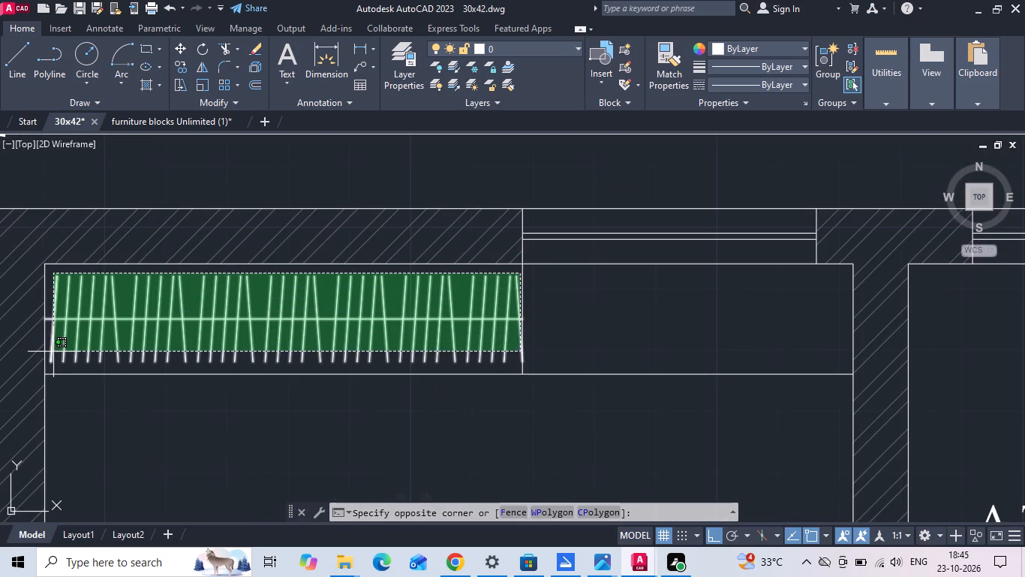
left_click(53, 352)
right_click(53, 352)
left_click(94, 317)
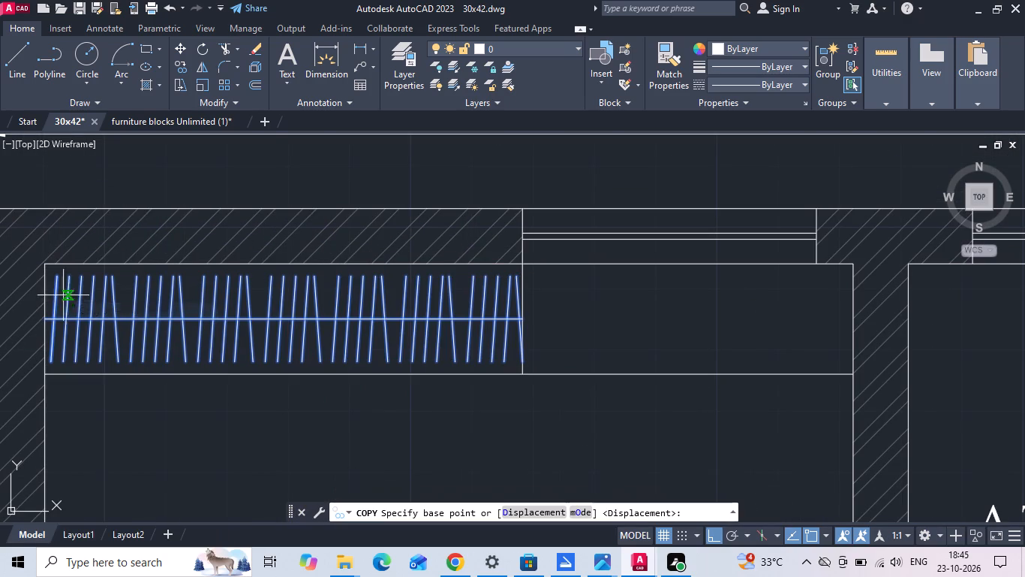
left_click(44, 264)
scroll(138, 285, "down", 3)
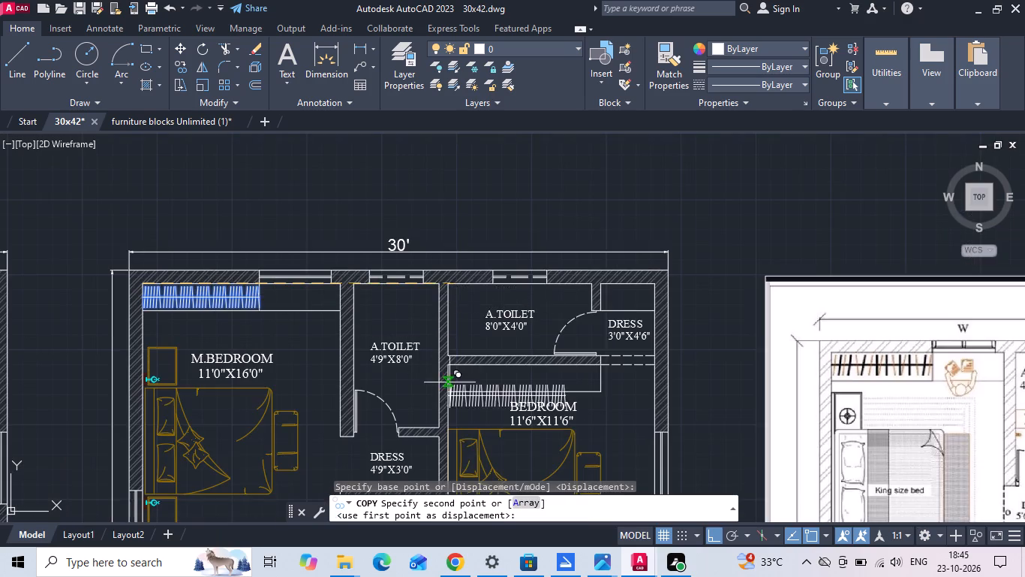
scroll(461, 387, "up", 2)
left_click(424, 329)
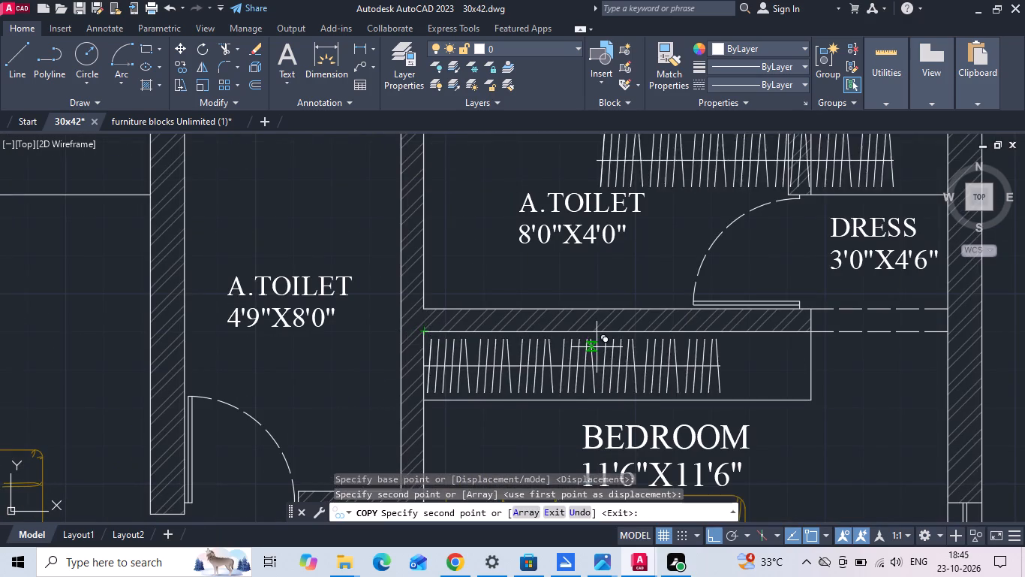
middle_click_drag(599, 347, 439, 312)
key("Escape")
Extend the copied hanger rod line to the right edge of the Bedroom wardrobe.
scroll(549, 316, "up", 2)
type("ex")
key("space")
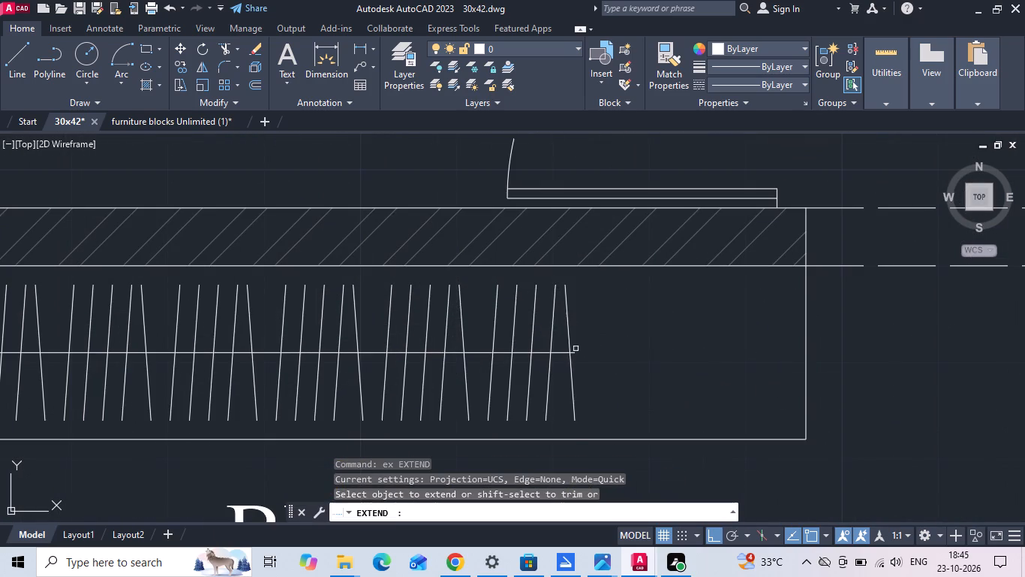
left_click(565, 353)
key("Escape")
Copy the last group of five hanger lines twice rightward in the Bedroom wardrobe, matching the reverse-slanted lines' spacing, and save the drawing.
left_click(585, 310)
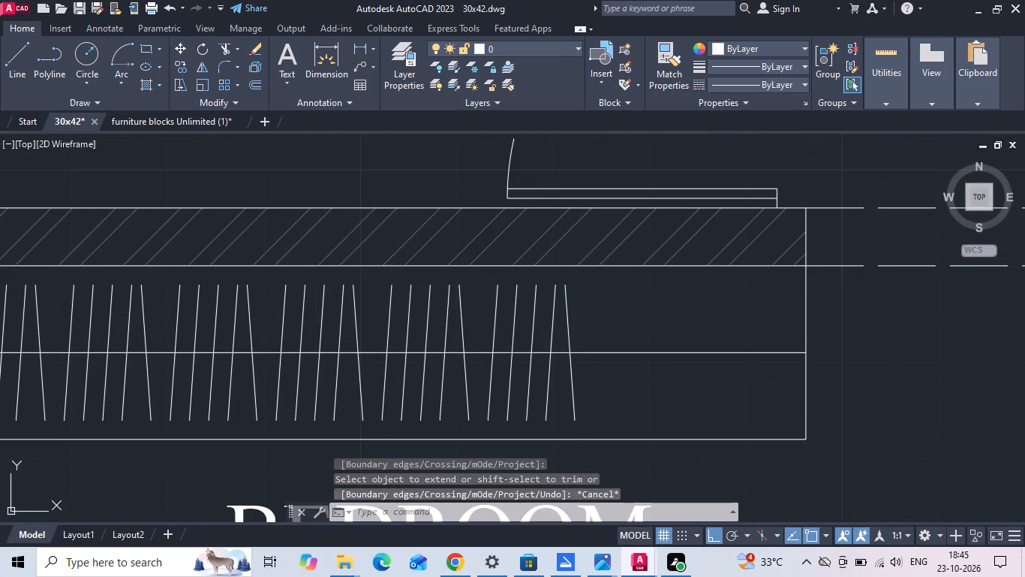
left_click(481, 290)
right_click(481, 290)
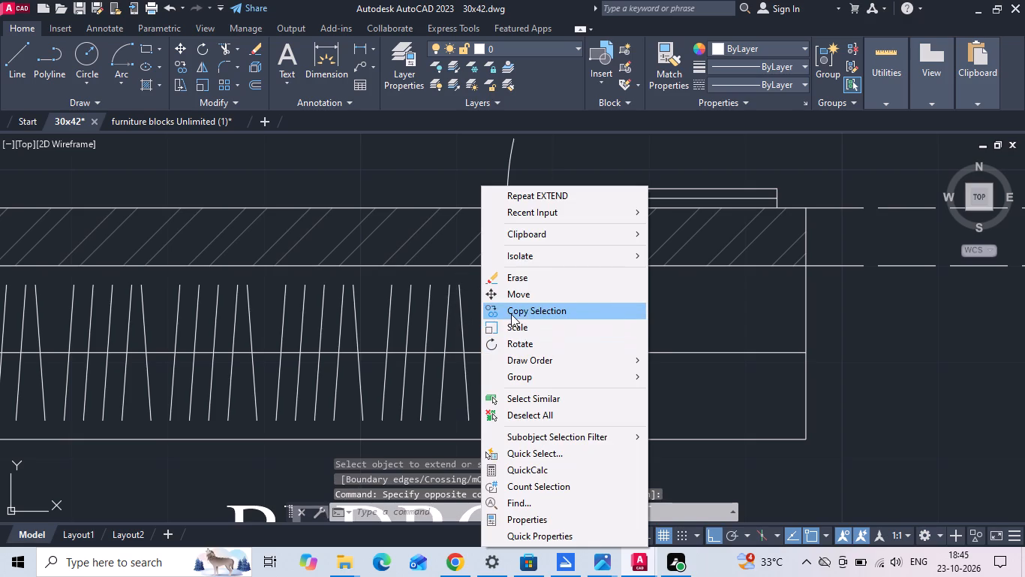
left_click(511, 314)
left_click(459, 283)
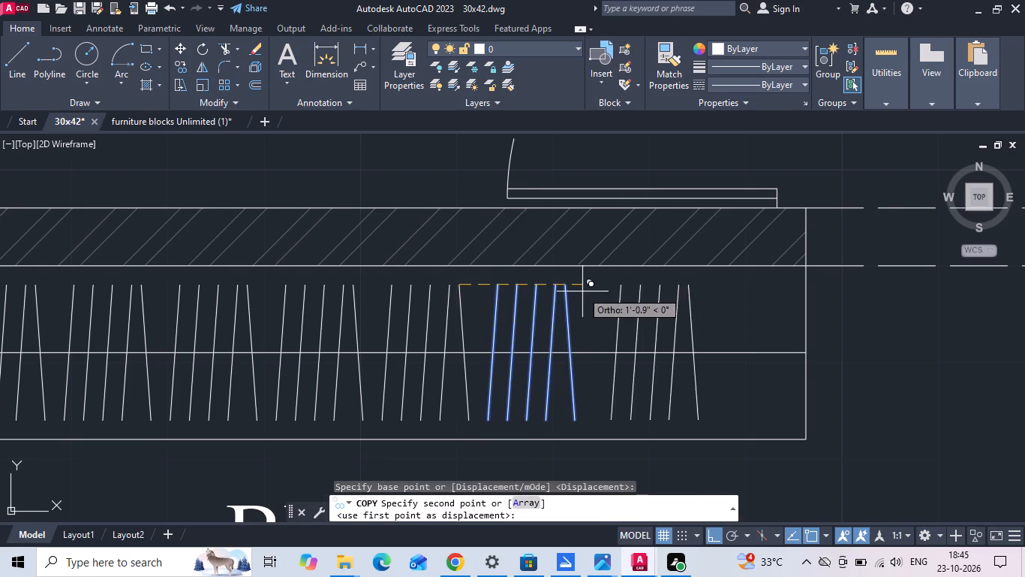
left_click(565, 286)
left_click(676, 285)
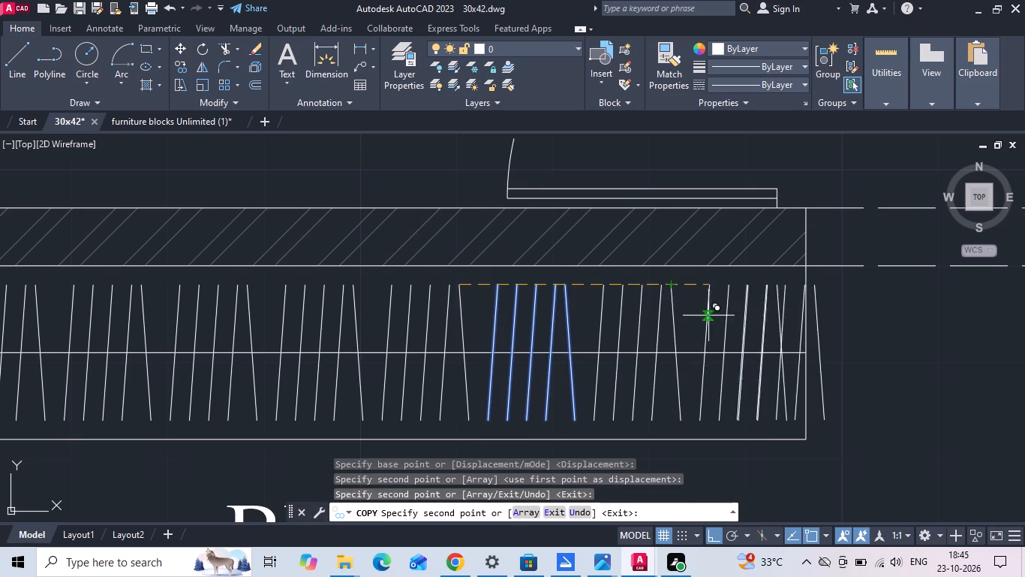
scroll(746, 318, "down", 2)
key("Escape")
key("ctrl+s")
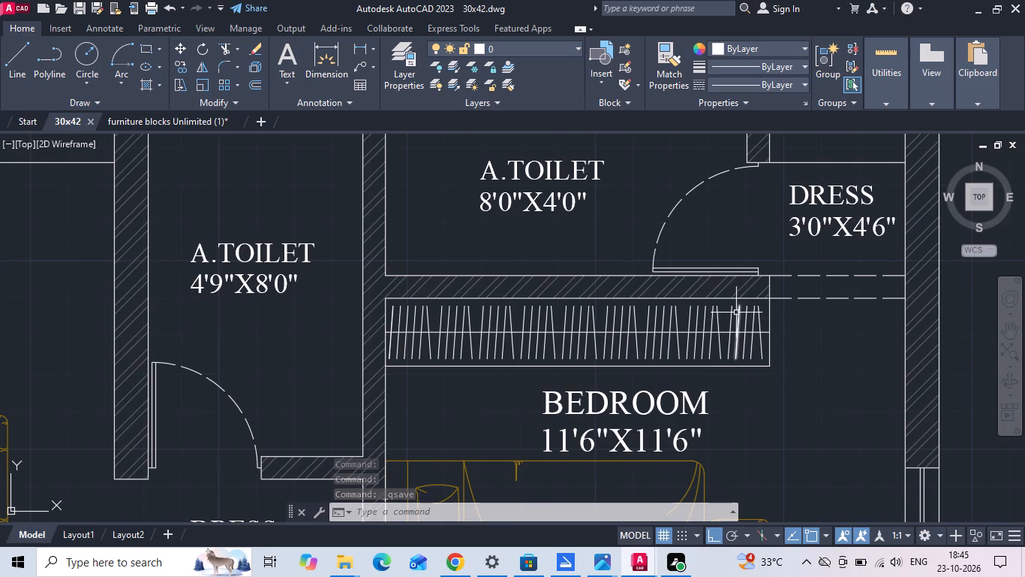
Erase the duplicate line overlapping the leftmost hanger line in the Bedroom wardrobe.
scroll(410, 319, "up", 1)
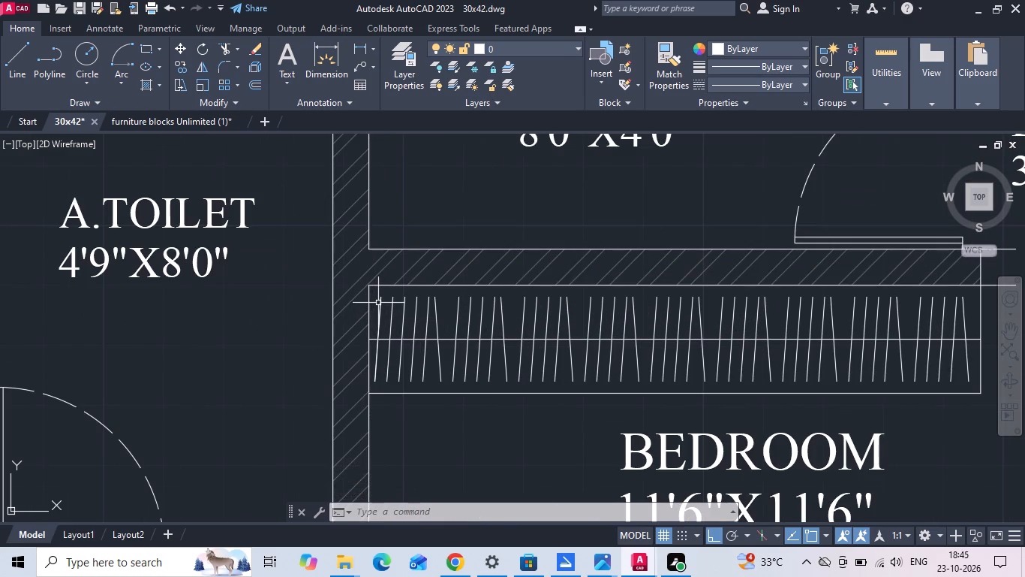
left_click(378, 302)
key("Delete")
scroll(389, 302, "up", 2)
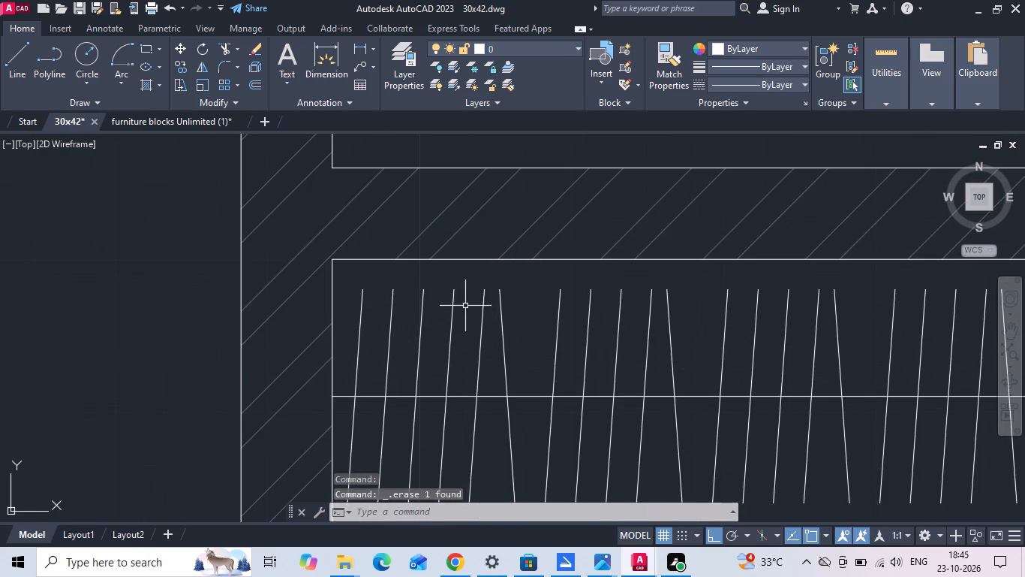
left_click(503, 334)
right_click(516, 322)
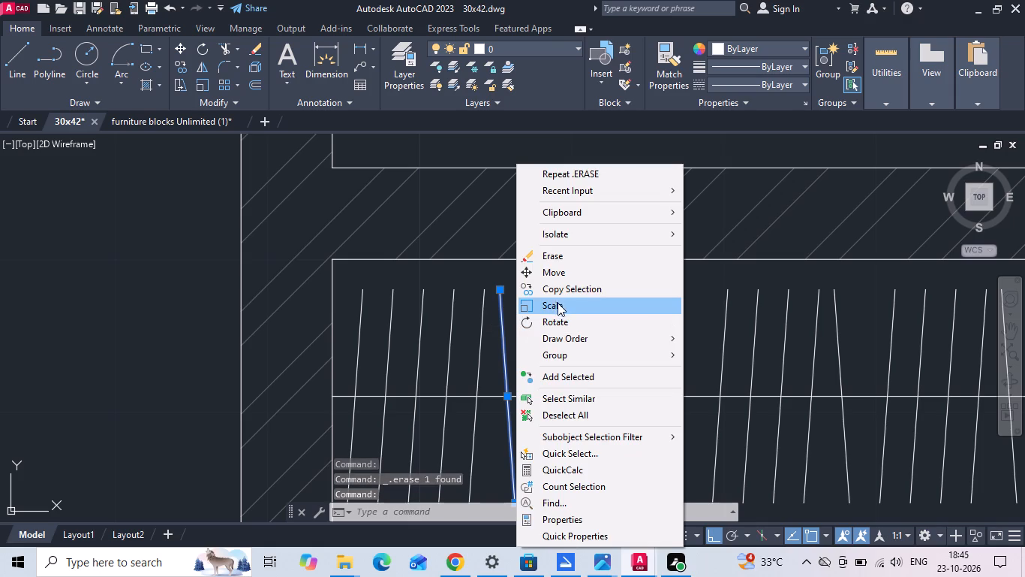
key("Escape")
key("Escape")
Erase the duplicate line overlapping the leftmost hanger line in the M.Bedroom wardrobe and save the drawing.
scroll(607, 302, "down", 4)
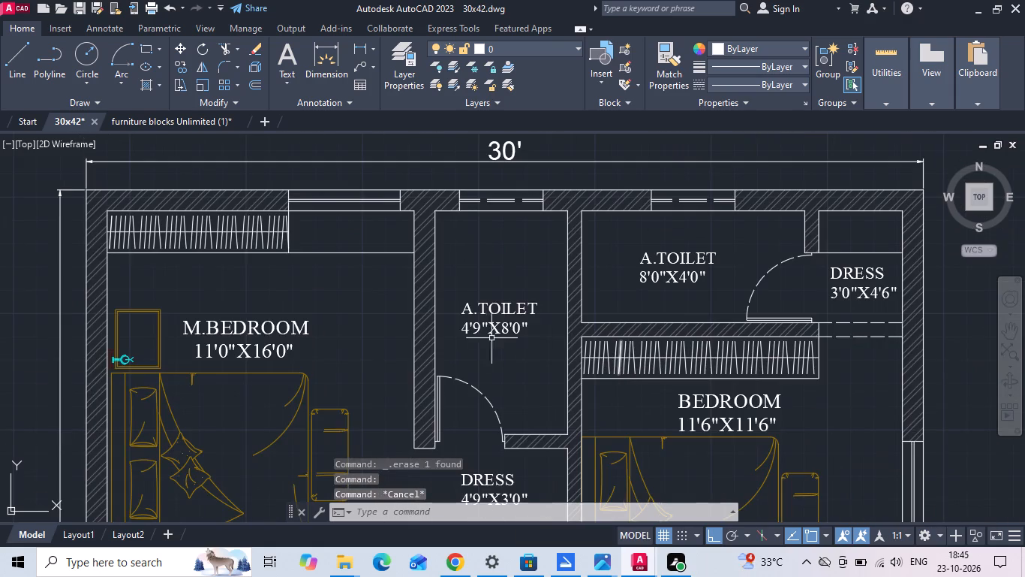
scroll(118, 227, "up", 2)
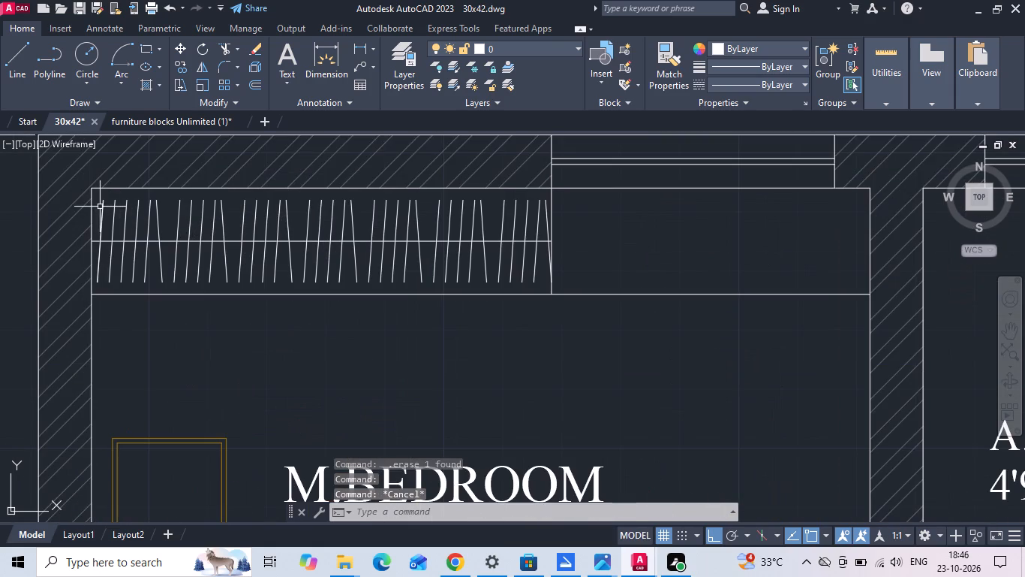
left_click(100, 207)
left_click(100, 209)
left_click(103, 219)
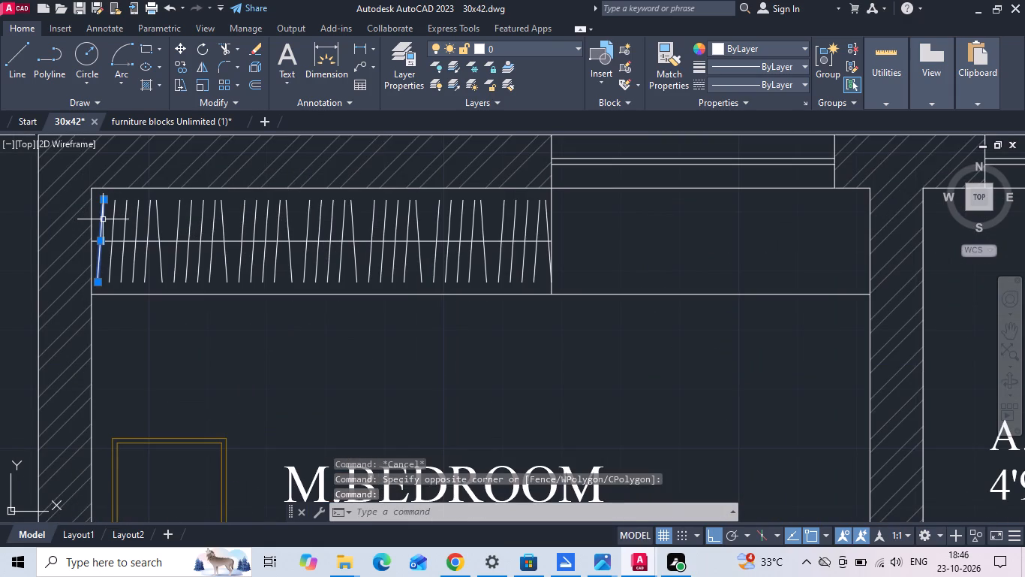
key("Delete")
key("ctrl+s")
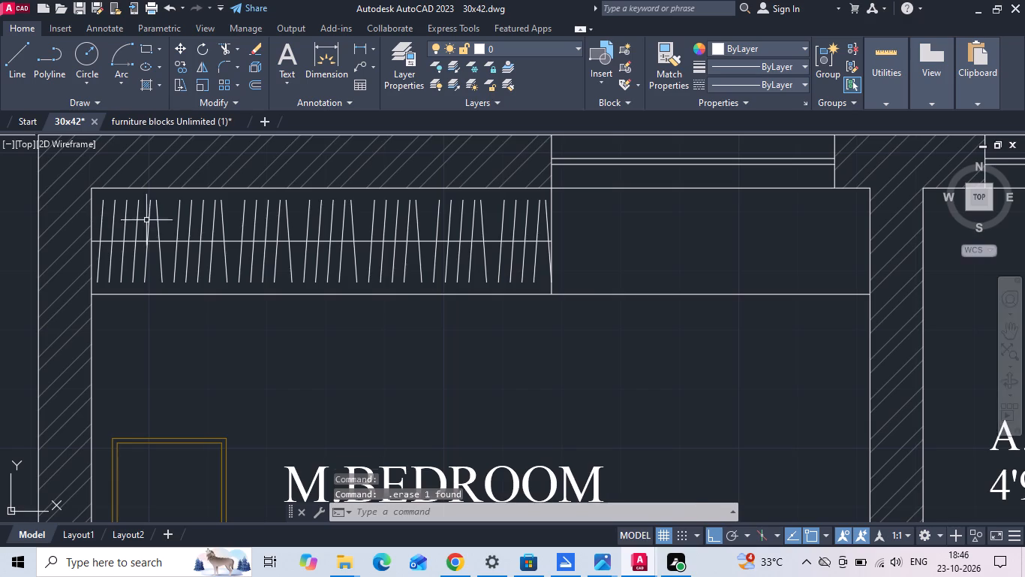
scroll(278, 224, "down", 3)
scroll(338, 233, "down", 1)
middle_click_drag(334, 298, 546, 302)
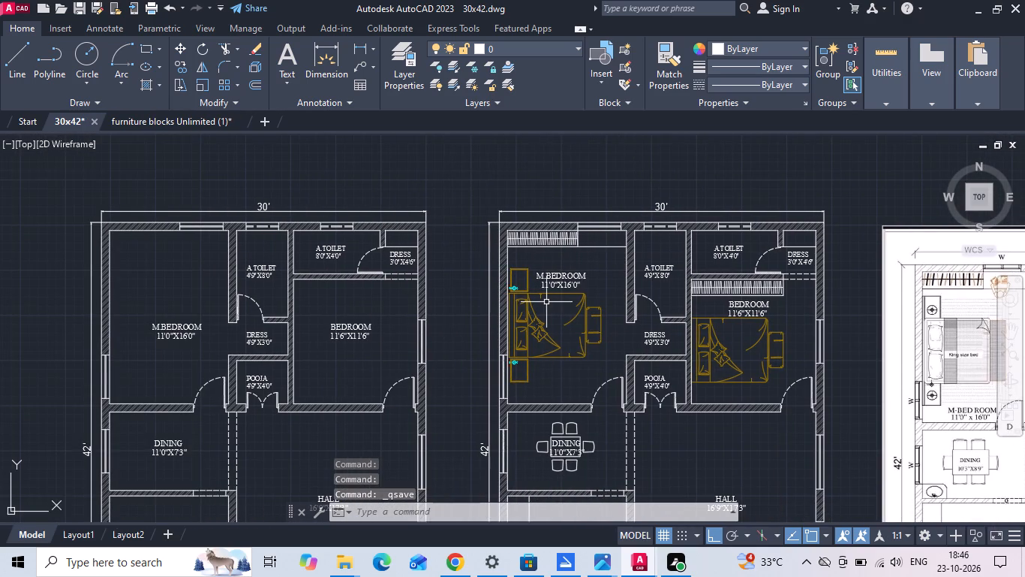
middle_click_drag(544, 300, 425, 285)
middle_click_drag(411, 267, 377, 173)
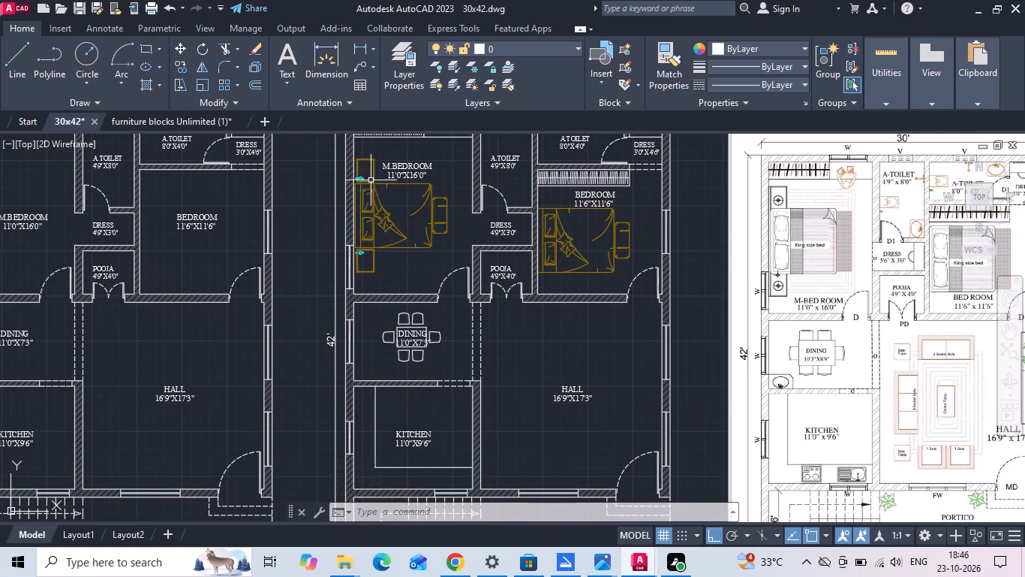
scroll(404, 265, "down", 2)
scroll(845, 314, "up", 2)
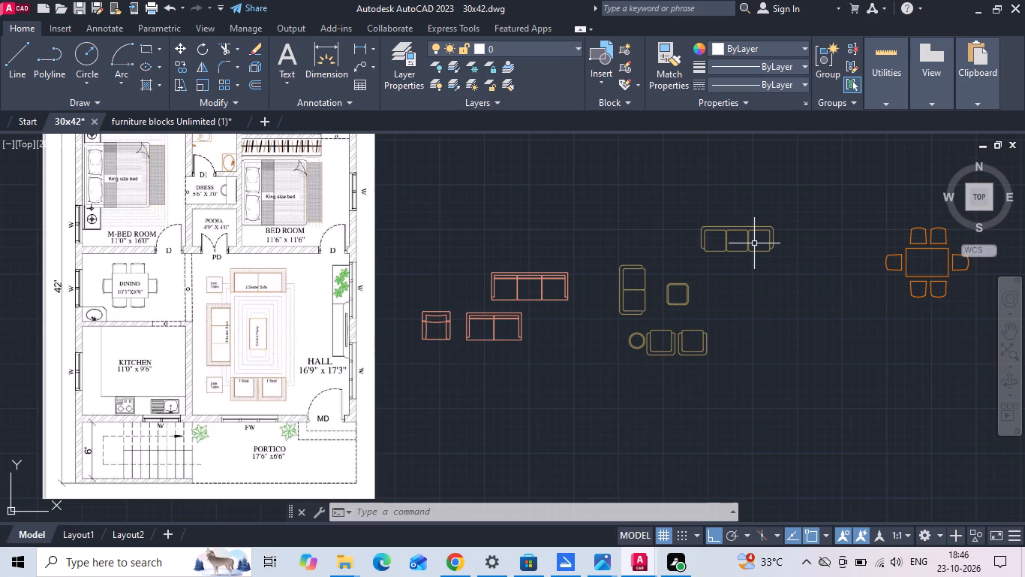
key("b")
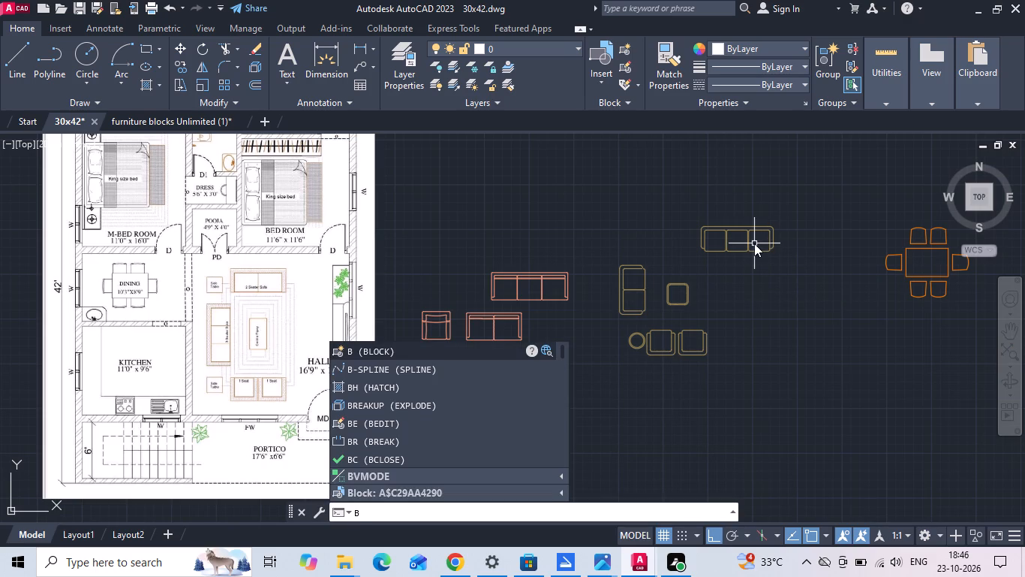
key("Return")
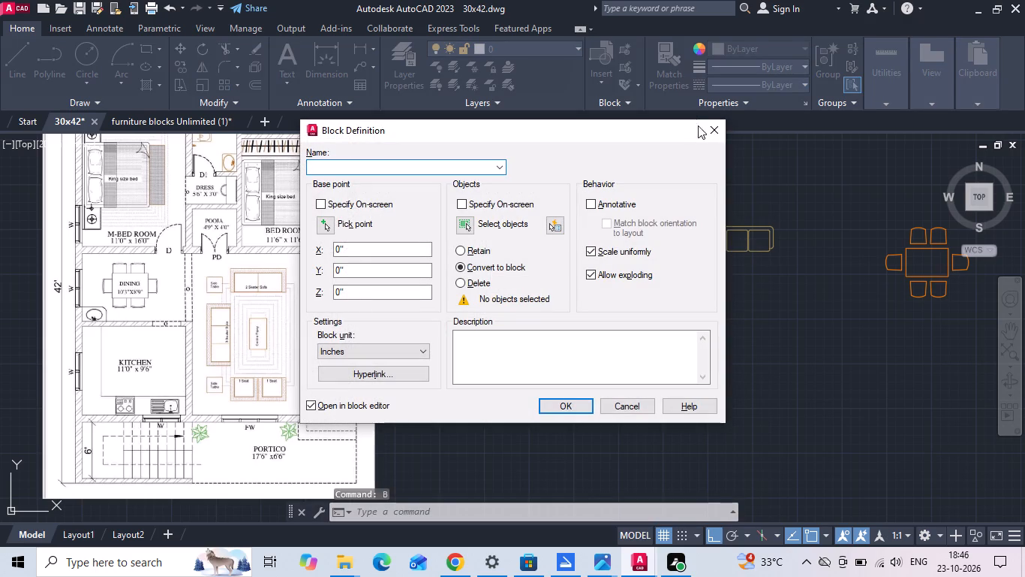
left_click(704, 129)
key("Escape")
Rotate the olive three-seat sofa beside the reference image 90° counterclockwise so that it stands vertically.
left_click(685, 209)
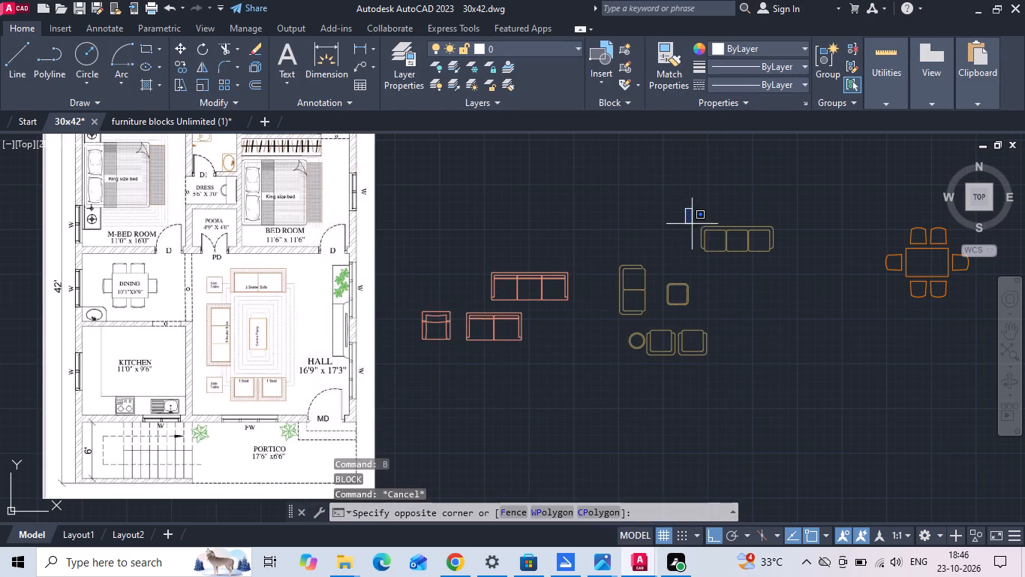
left_click(806, 264)
right_click(806, 264)
left_click(831, 336)
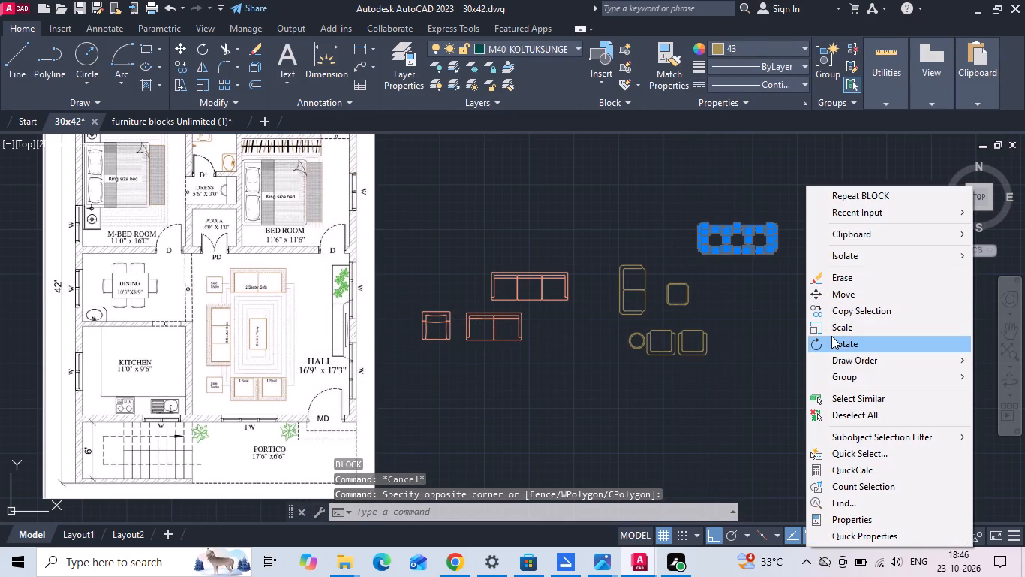
scroll(738, 187, "up", 2)
left_click(744, 249)
left_click(738, 220)
left_click_drag(745, 131, 749, 136)
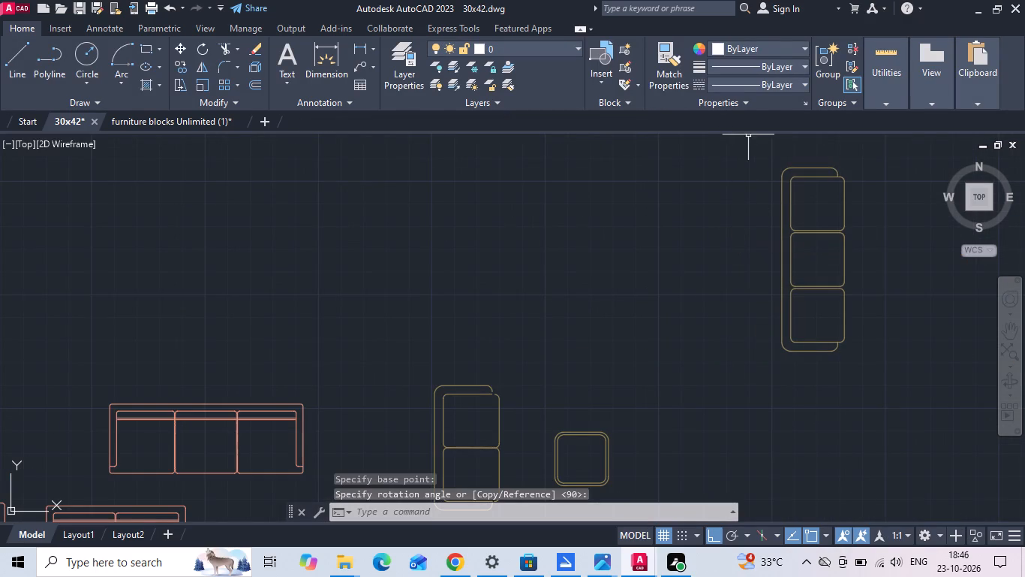
left_click_drag(749, 136, 769, 211)
scroll(846, 331, "down", 2)
scroll(730, 228, "down", 2)
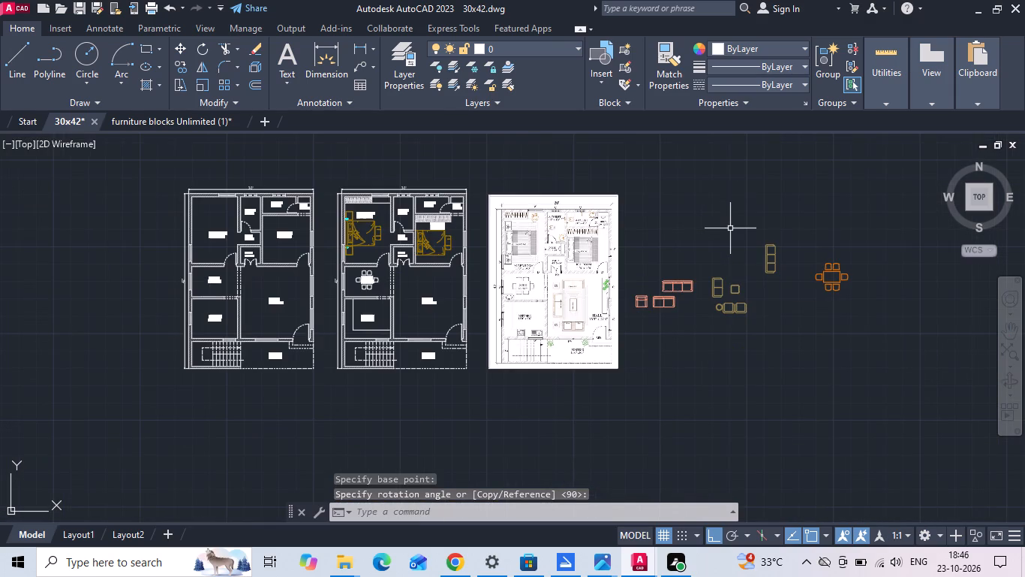
key("Escape")
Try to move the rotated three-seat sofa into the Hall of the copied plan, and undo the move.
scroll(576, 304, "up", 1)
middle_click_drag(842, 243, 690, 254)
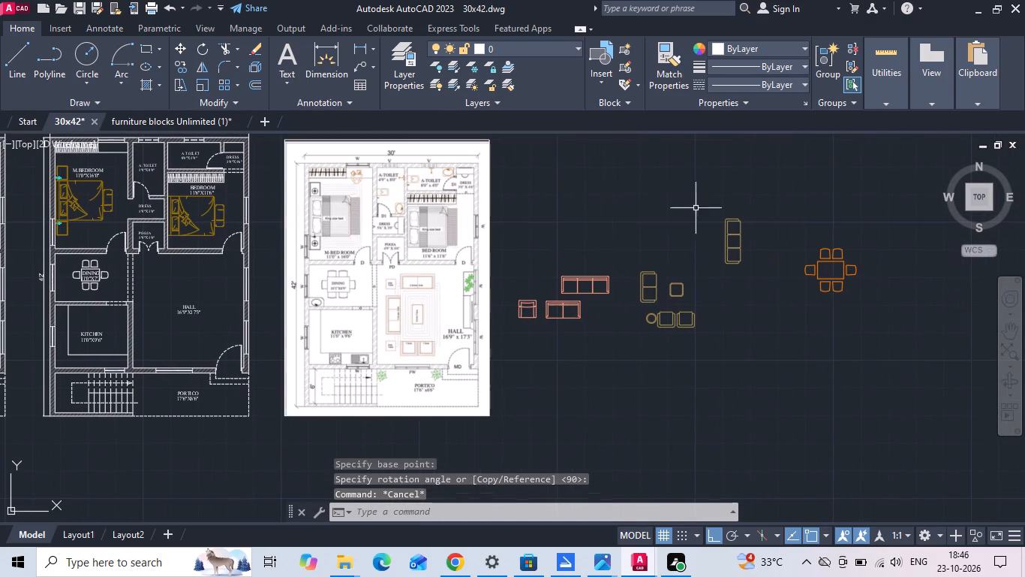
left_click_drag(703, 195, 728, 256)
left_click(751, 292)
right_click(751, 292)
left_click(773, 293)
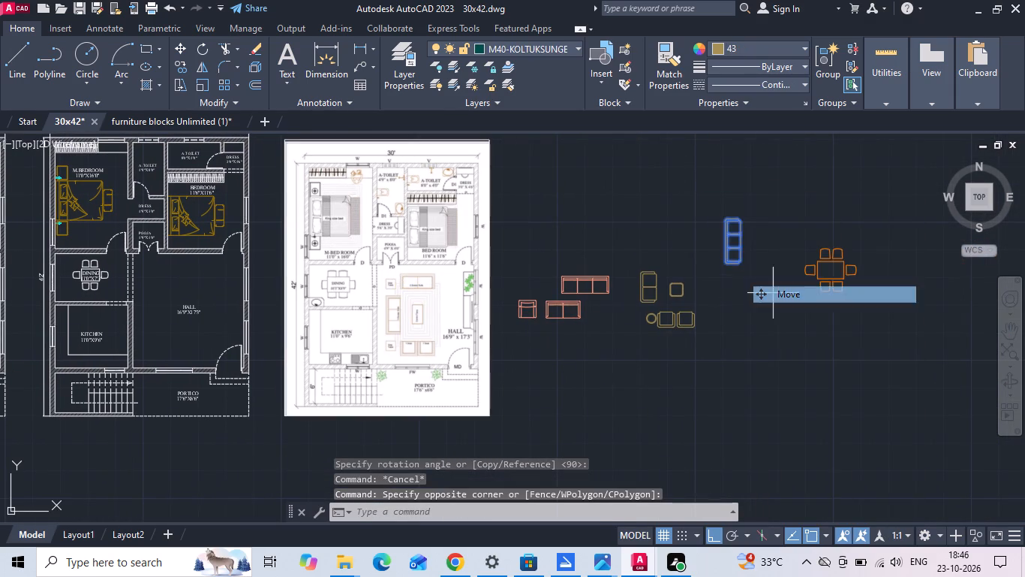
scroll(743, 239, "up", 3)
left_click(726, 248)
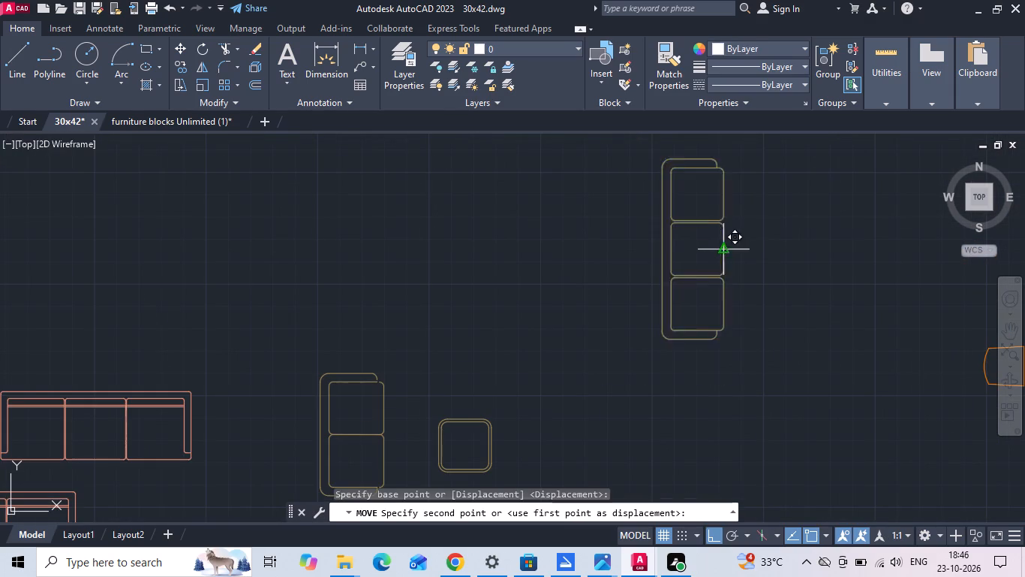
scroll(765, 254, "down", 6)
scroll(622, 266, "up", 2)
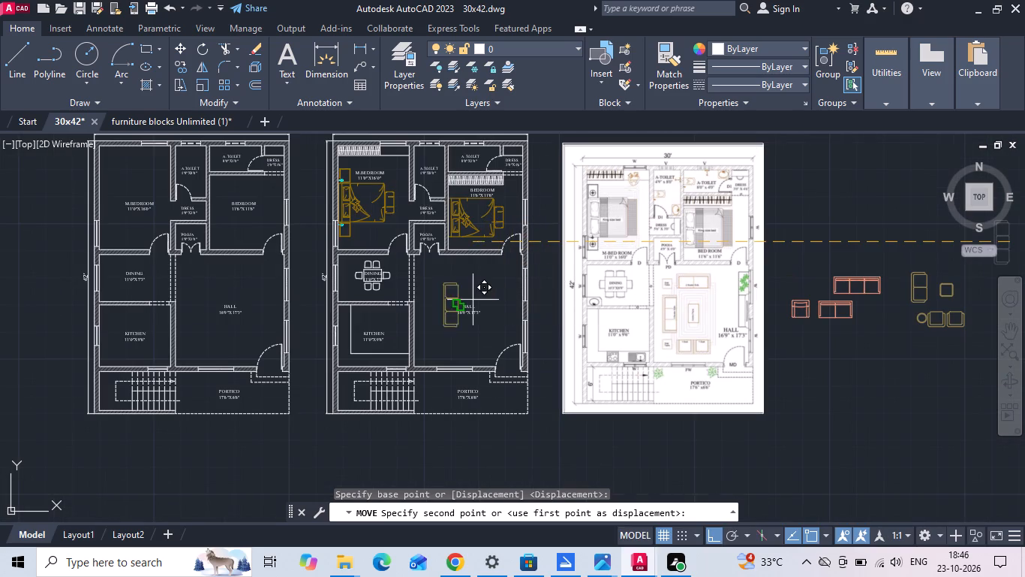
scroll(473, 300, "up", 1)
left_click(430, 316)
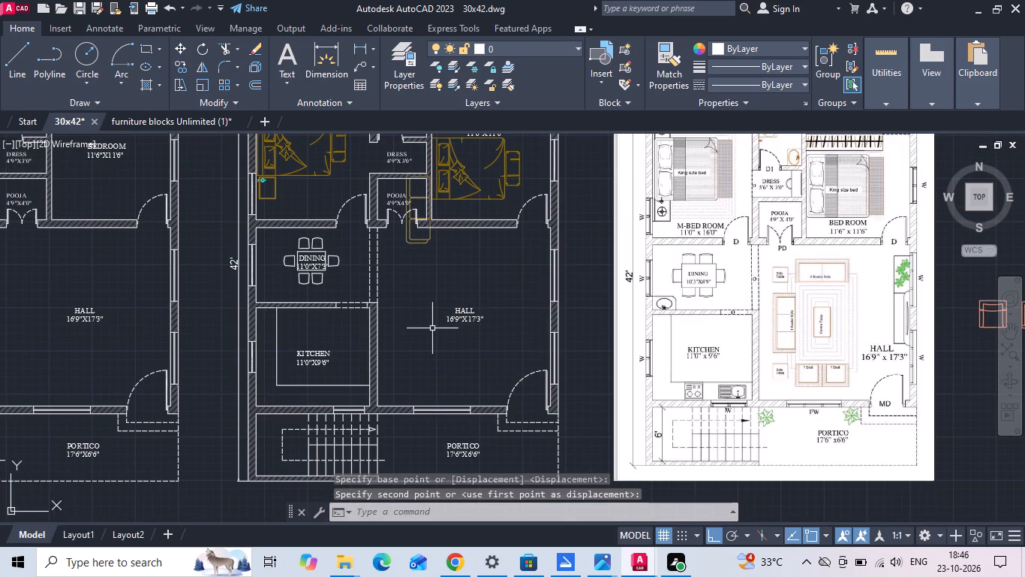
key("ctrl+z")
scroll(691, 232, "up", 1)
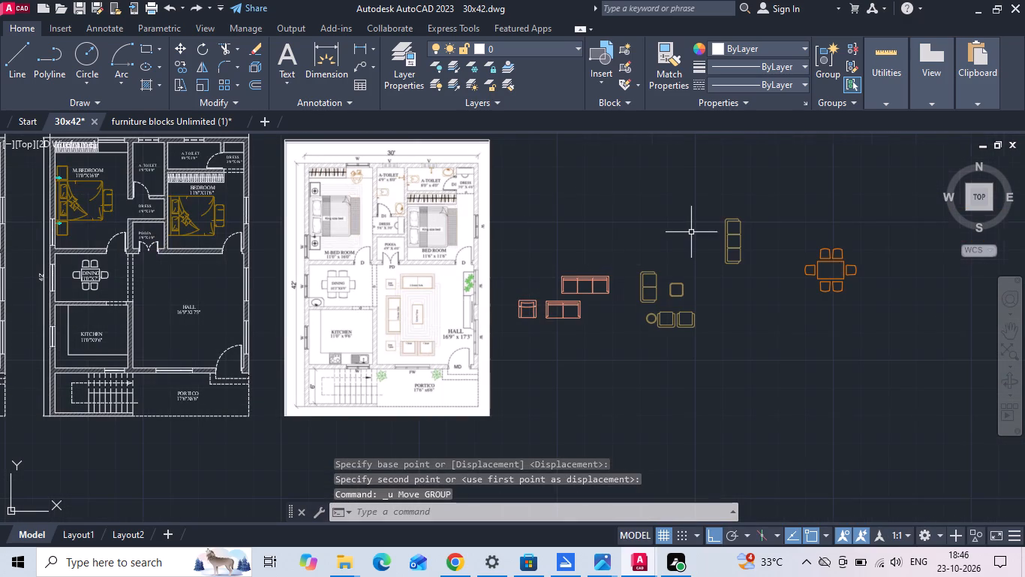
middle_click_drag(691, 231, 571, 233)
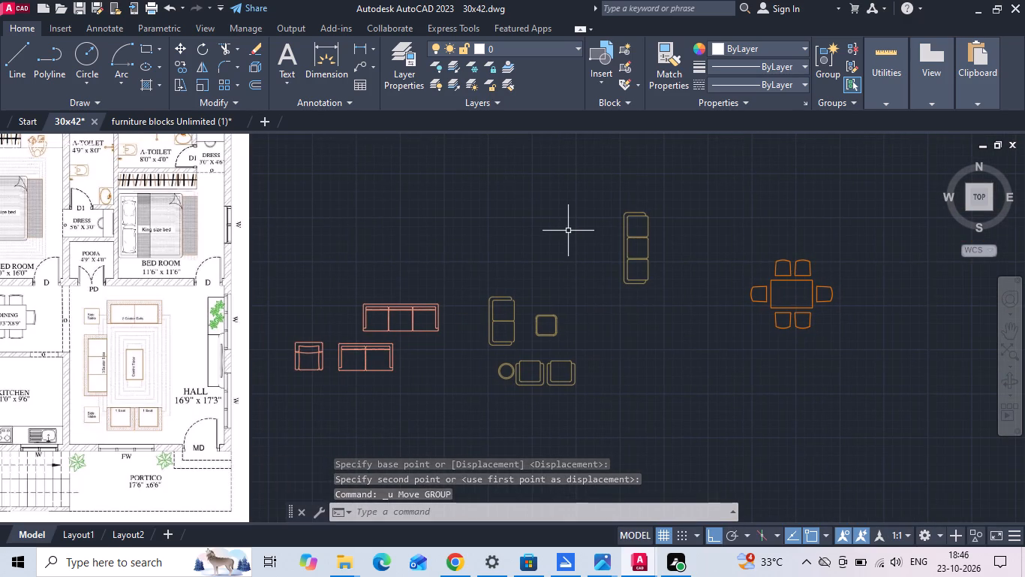
Move the olive two-seat sofa up beside the rotated three-seat sofa, with Ortho off.
left_click(519, 349)
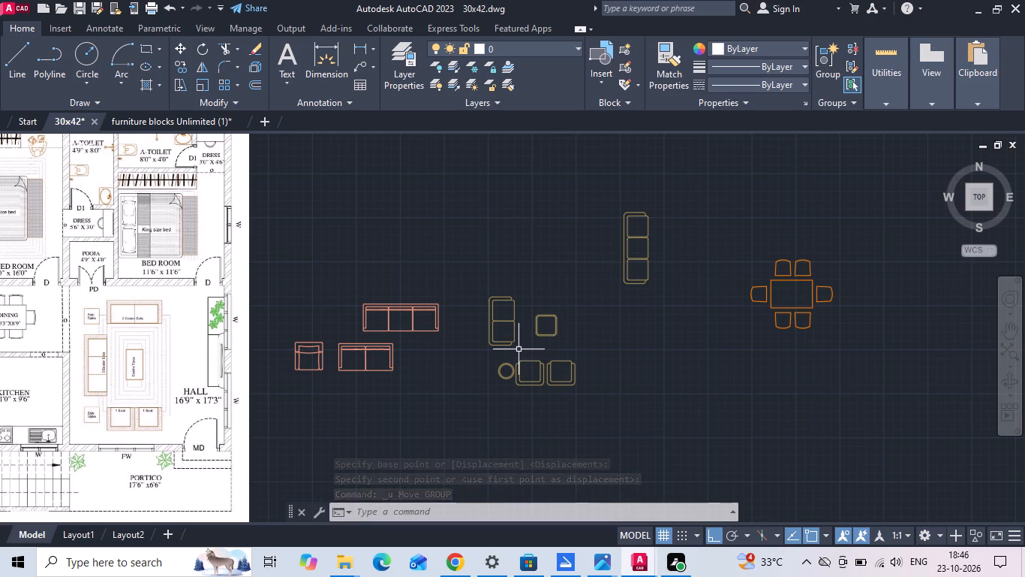
left_click(475, 263)
right_click(475, 263)
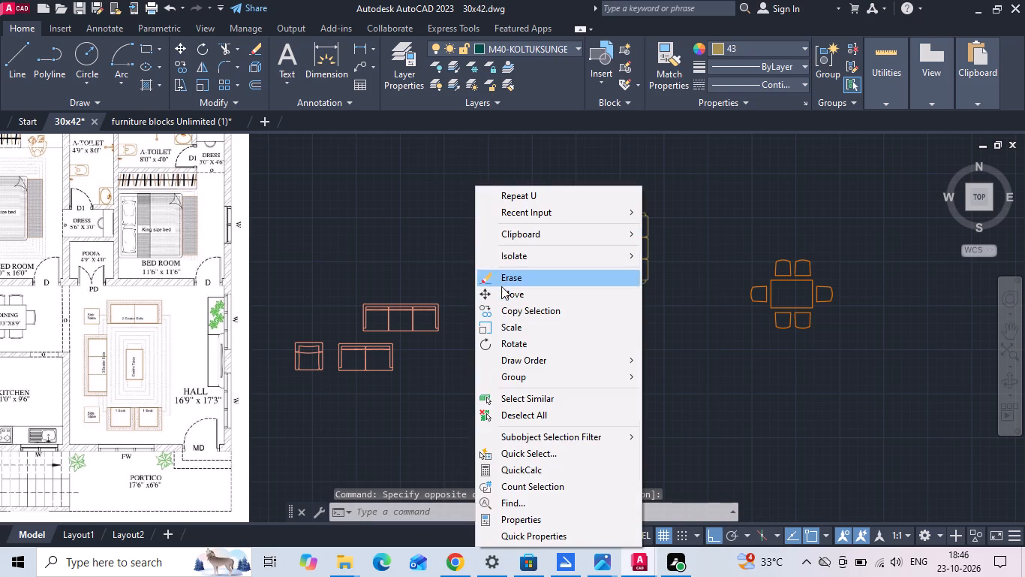
left_click(503, 292)
left_click_drag(495, 321, 531, 315)
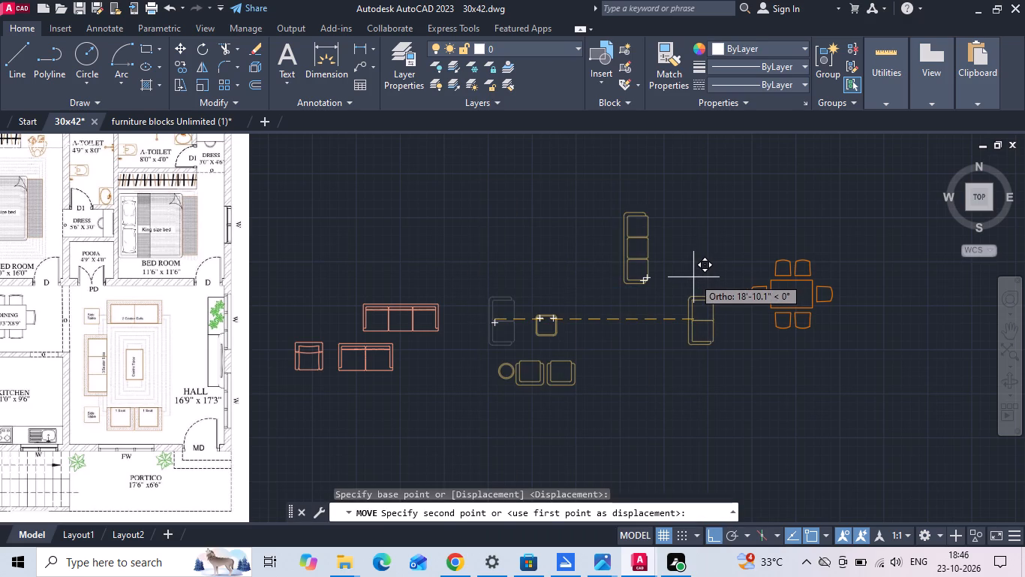
key("F8")
scroll(676, 204, "up", 3)
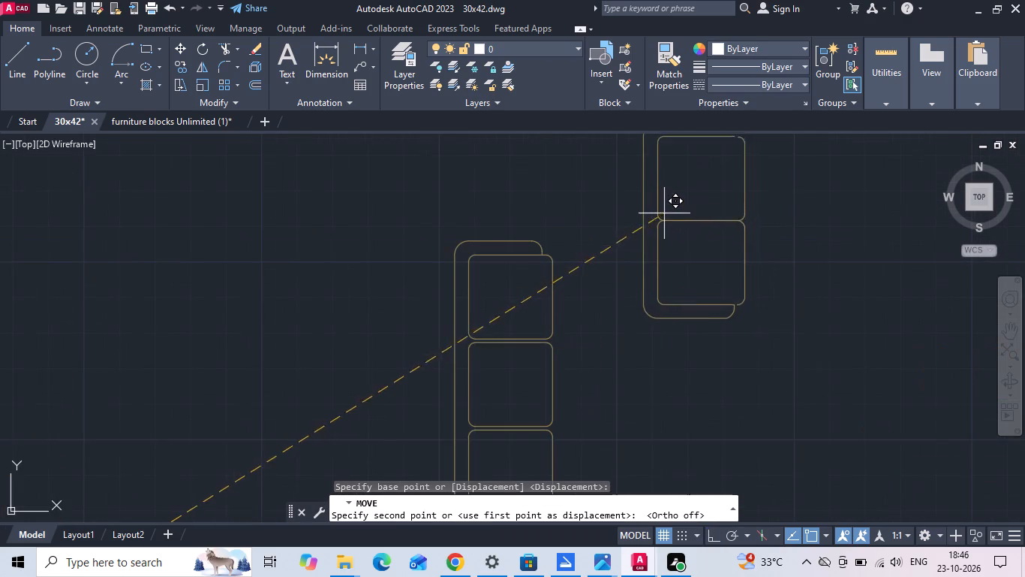
middle_click_drag(653, 230, 630, 304)
left_click(623, 244)
key("Escape")
Draw a guide line 2' up from the three-seat sofa's front upper corner, continuing horizontally across the two-seat sofa.
key("l")
key("space")
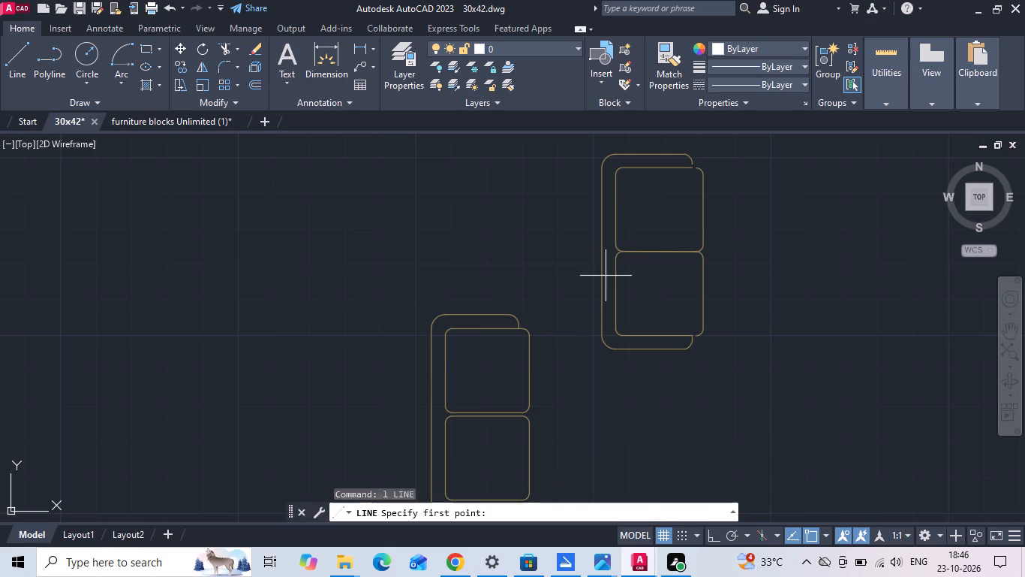
left_click(534, 339)
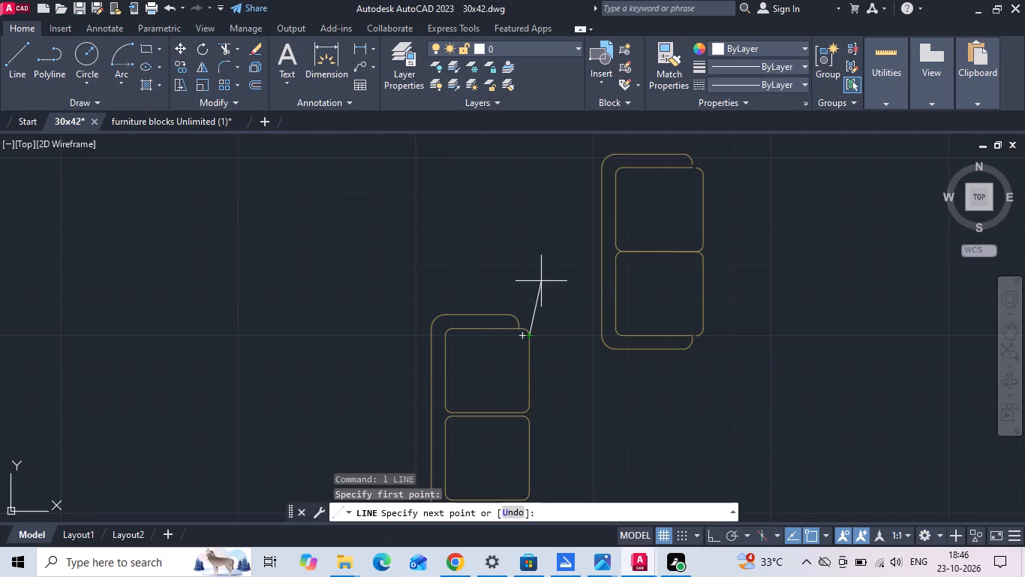
key("F8")
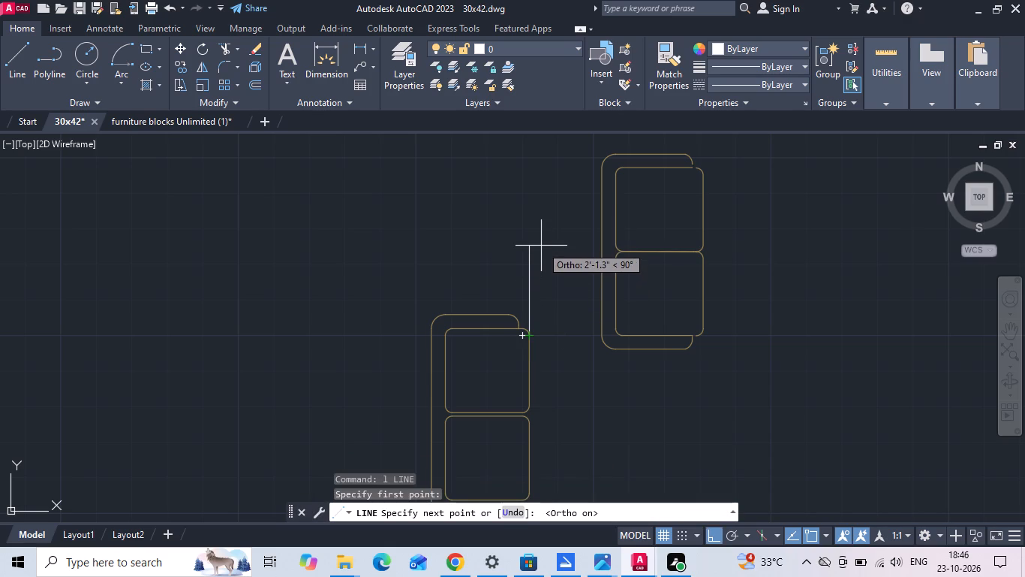
type("2'")
key("Return")
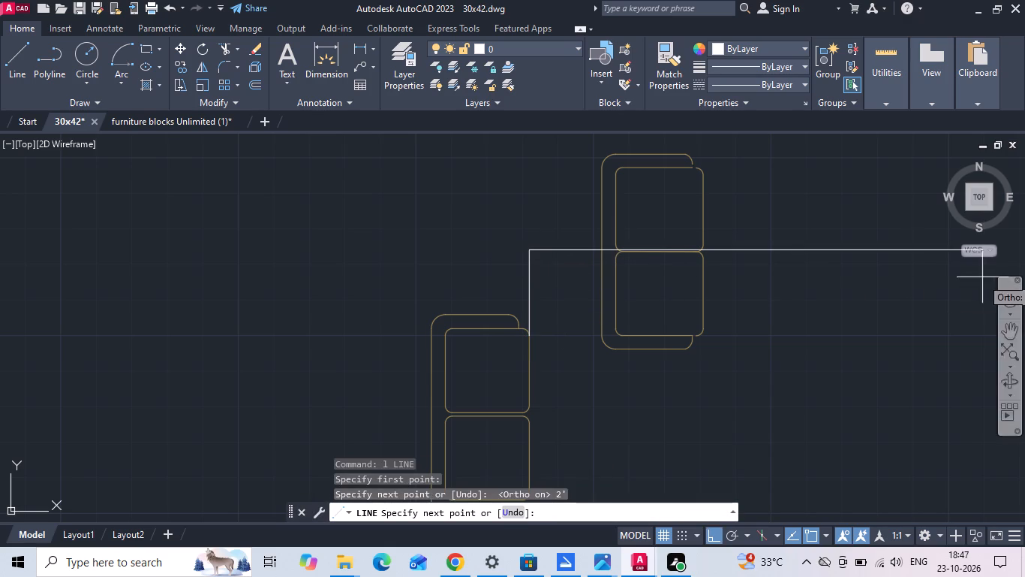
left_click(847, 304)
key("Escape")
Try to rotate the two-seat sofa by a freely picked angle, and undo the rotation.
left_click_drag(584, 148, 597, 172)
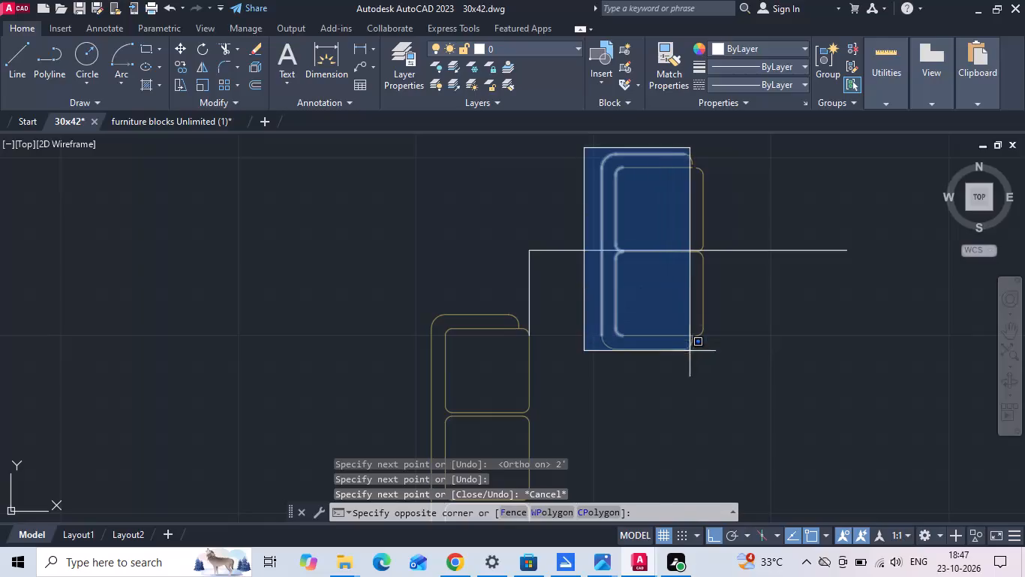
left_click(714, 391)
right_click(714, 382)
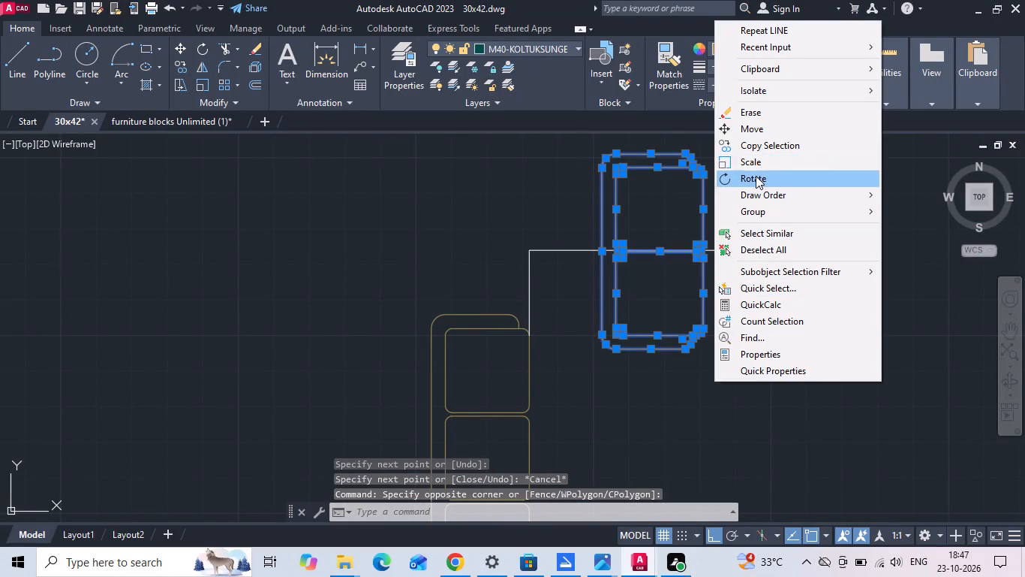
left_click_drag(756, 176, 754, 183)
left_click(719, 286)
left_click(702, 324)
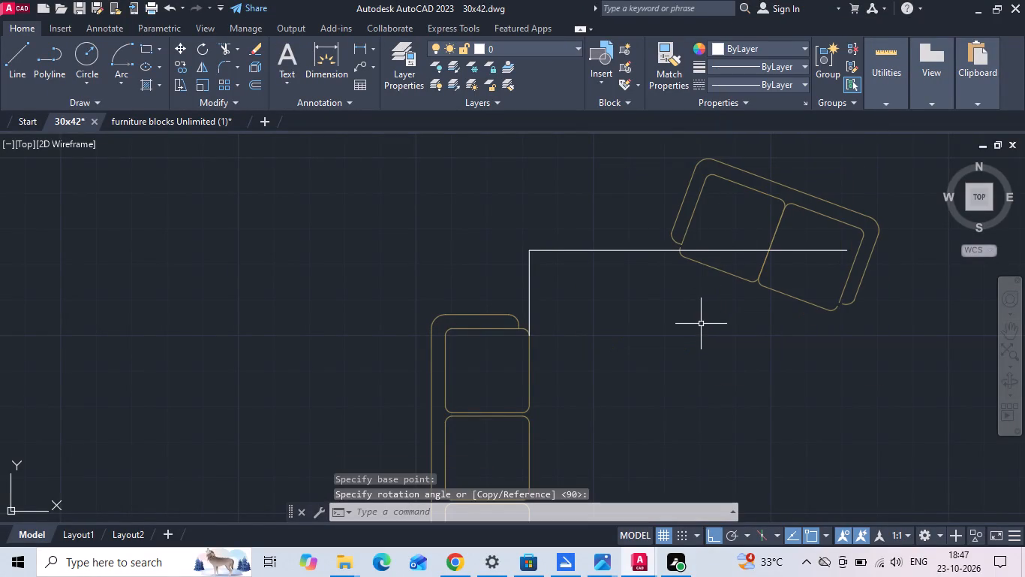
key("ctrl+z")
Rotate the two-seat sofa 90° clockwise so that it lies horizontally with its backrest at the top.
left_click_drag(588, 149, 591, 161)
left_click(719, 401)
right_click(717, 395)
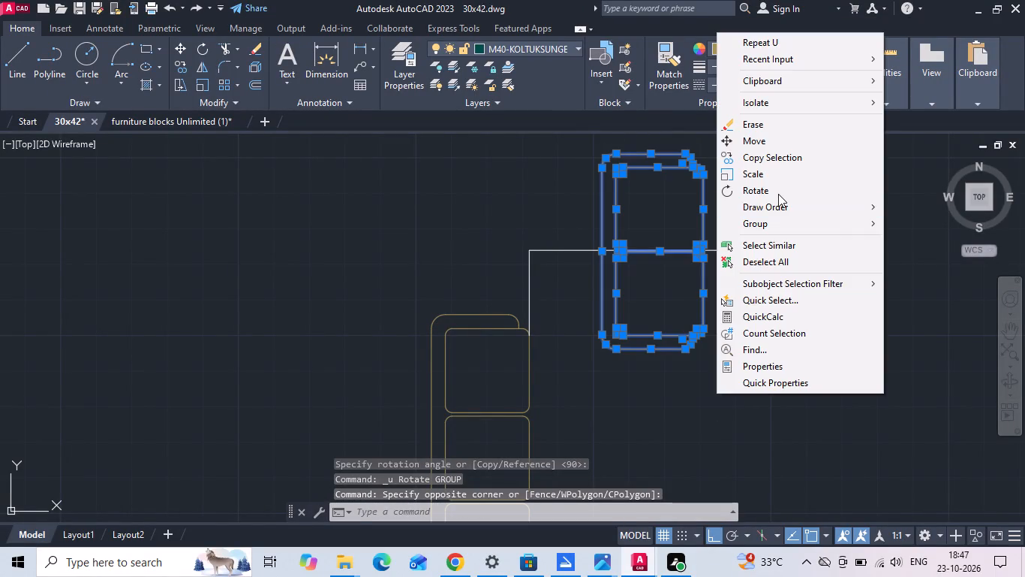
left_click(778, 194)
middle_click_drag(752, 261, 705, 337)
left_click(700, 368)
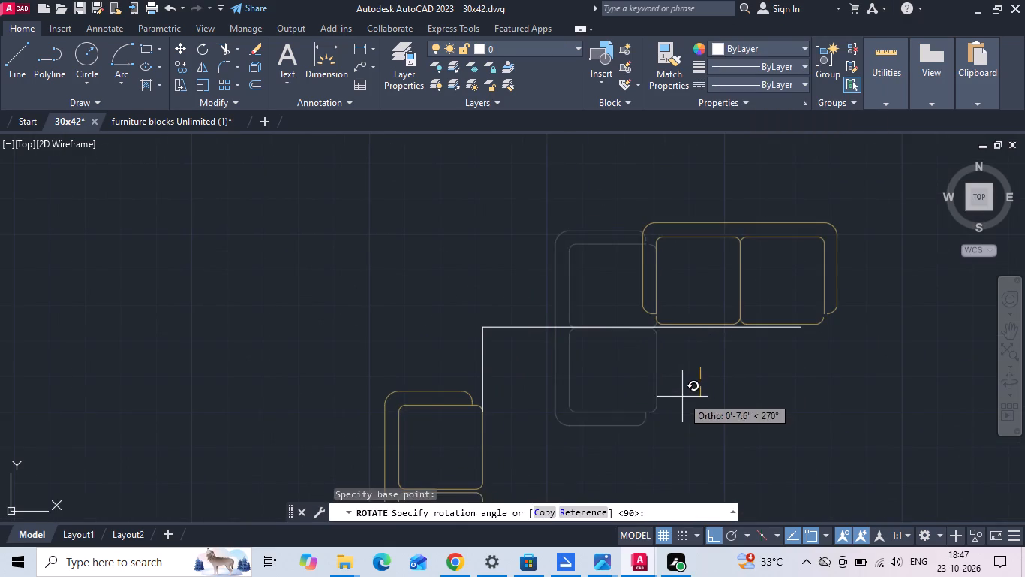
left_click(682, 397)
Examine the seam and rounded corners between the two seat cushions of the rotated two-seat sofa.
scroll(714, 307, "up", 2)
scroll(633, 329, "up", 2)
middle_click_drag(610, 331, 512, 343)
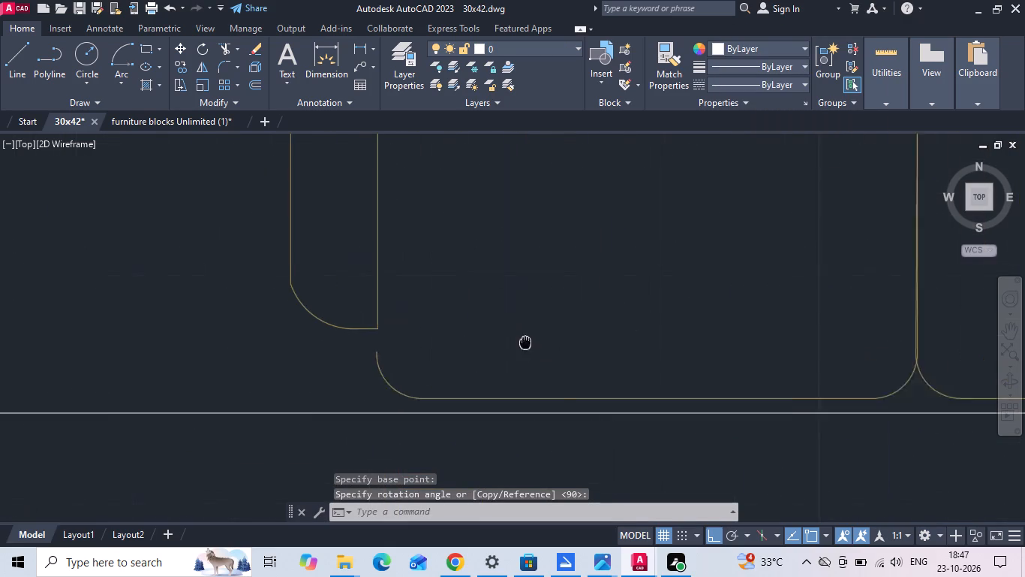
scroll(341, 303, "down", 2)
scroll(360, 321, "up", 1)
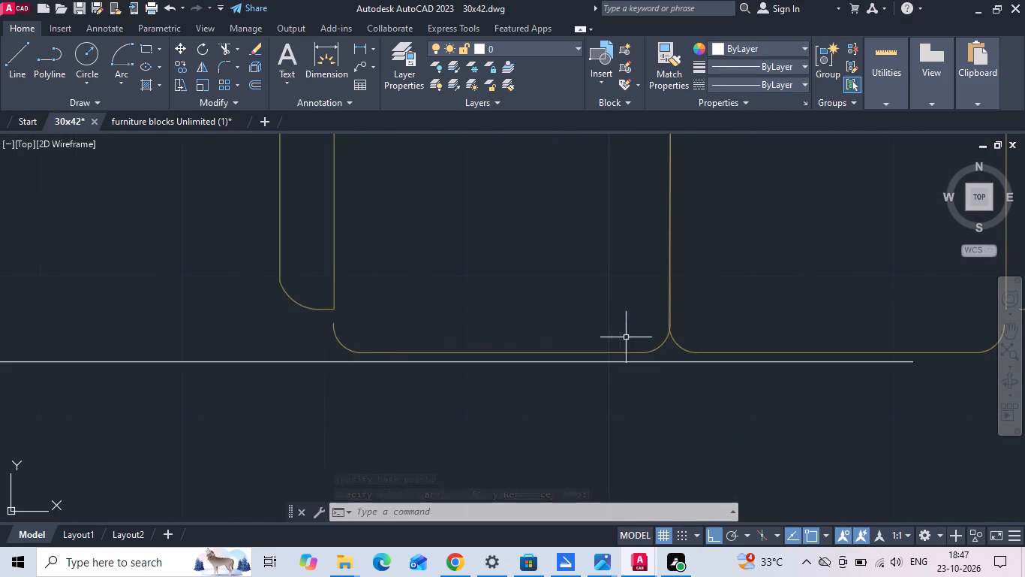
scroll(675, 321, "up", 3)
scroll(543, 400, "down", 5)
scroll(573, 292, "up", 2)
scroll(507, 248, "up", 4)
scroll(588, 267, "down", 4)
scroll(597, 307, "up", 2)
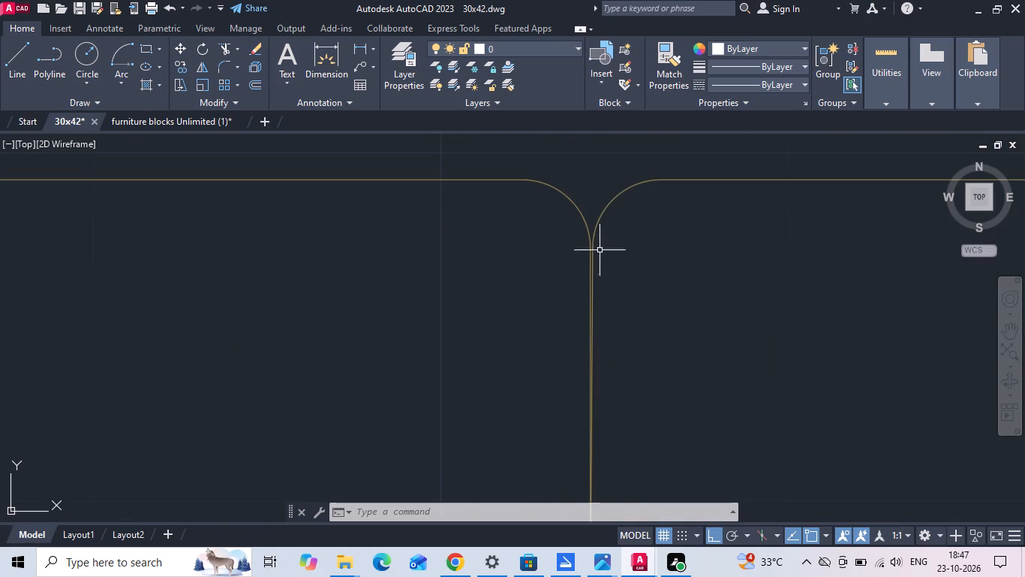
left_click(612, 198)
scroll(612, 192, "down", 3)
scroll(600, 323, "up", 2)
key("Escape")
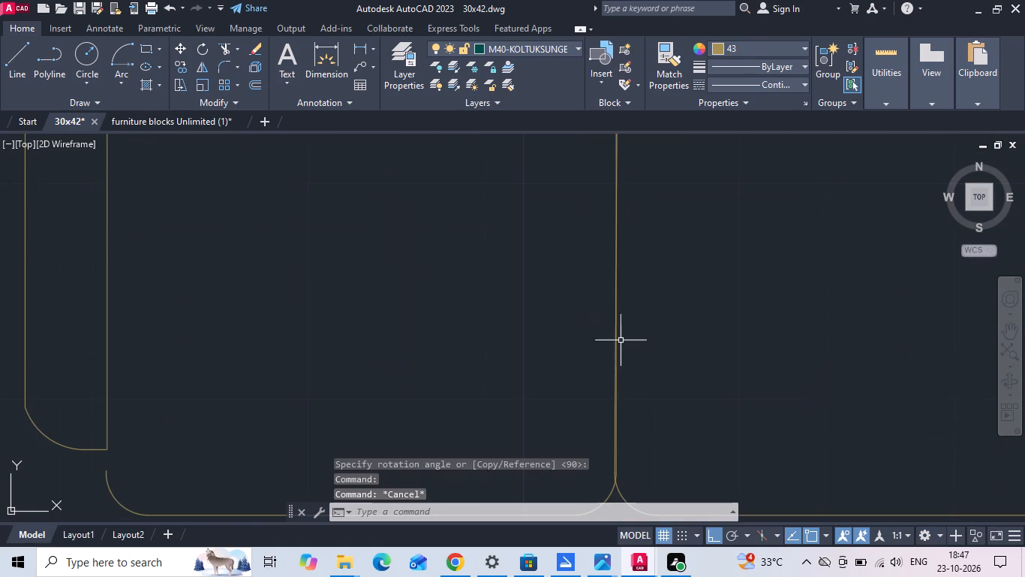
scroll(624, 337, "down", 1)
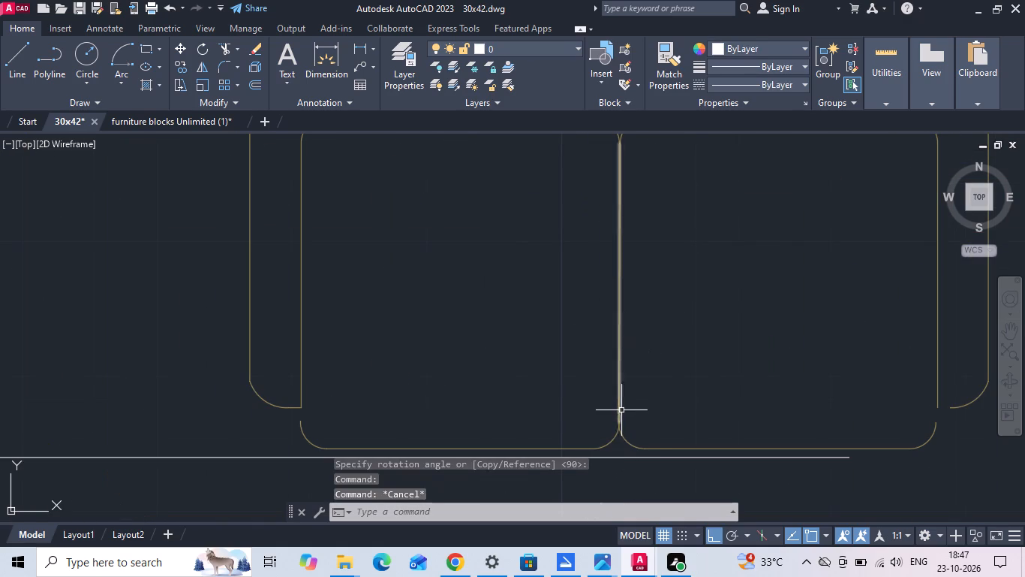
left_click(618, 403)
scroll(631, 426, "up", 6)
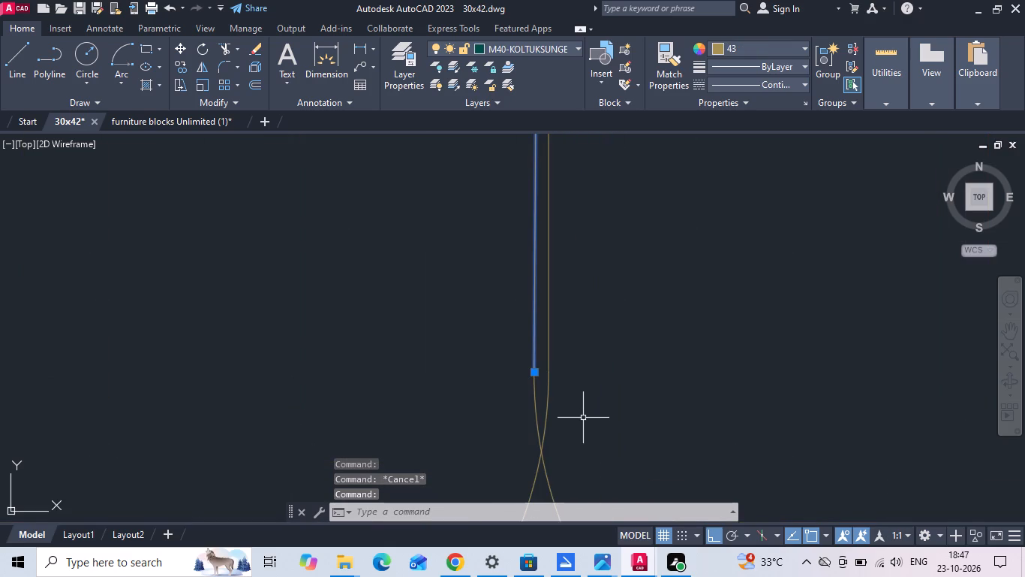
key("Escape")
scroll(597, 343, "down", 1)
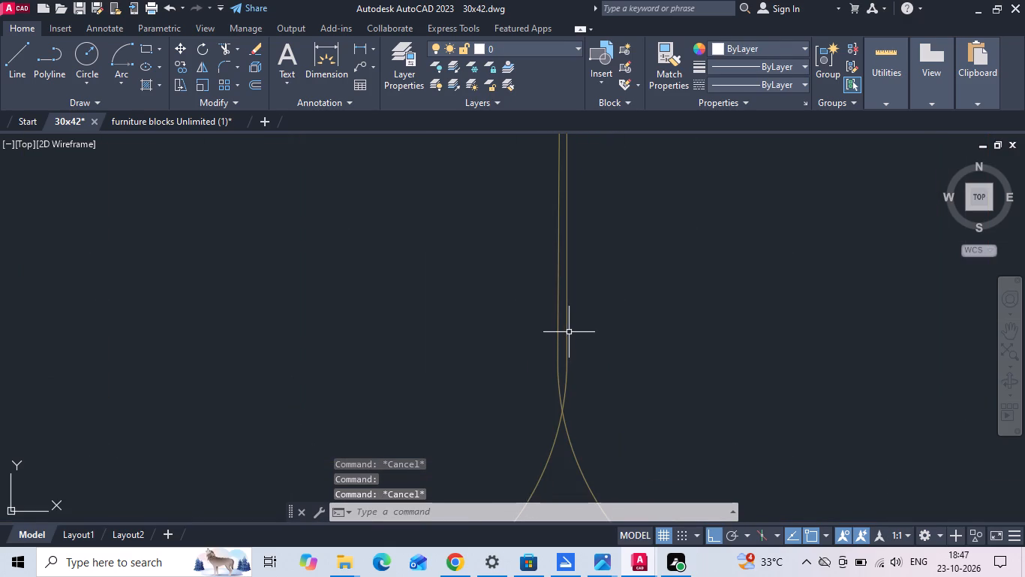
Move the left cushion's inner edge line and its lower corner arc onto the lower end of the adjacent cushion's edge.
left_click(567, 328)
left_click(564, 382)
scroll(542, 439, "down", 4)
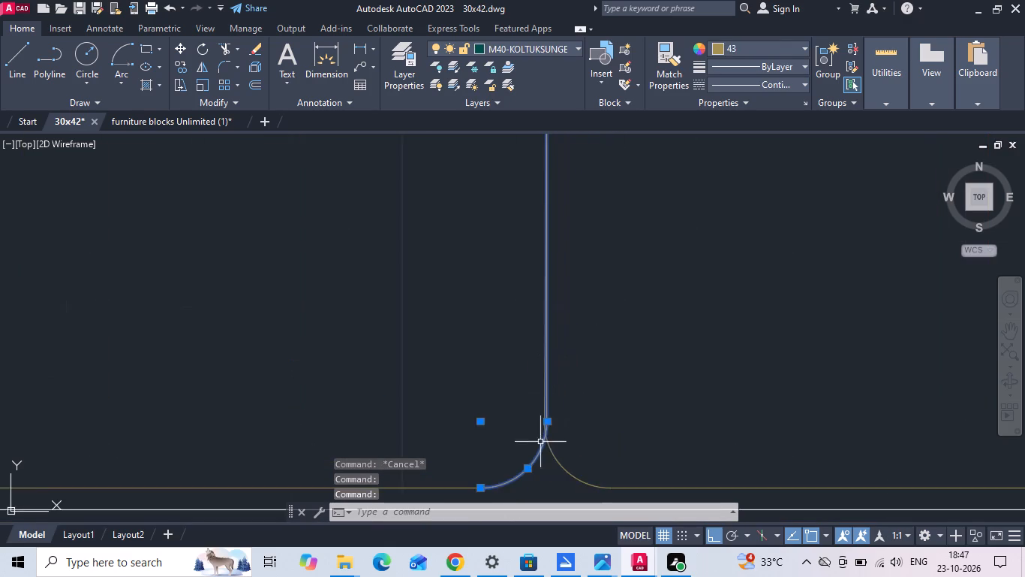
scroll(540, 442, "down", 2)
scroll(537, 270, "up", 4)
scroll(564, 385, "up", 4)
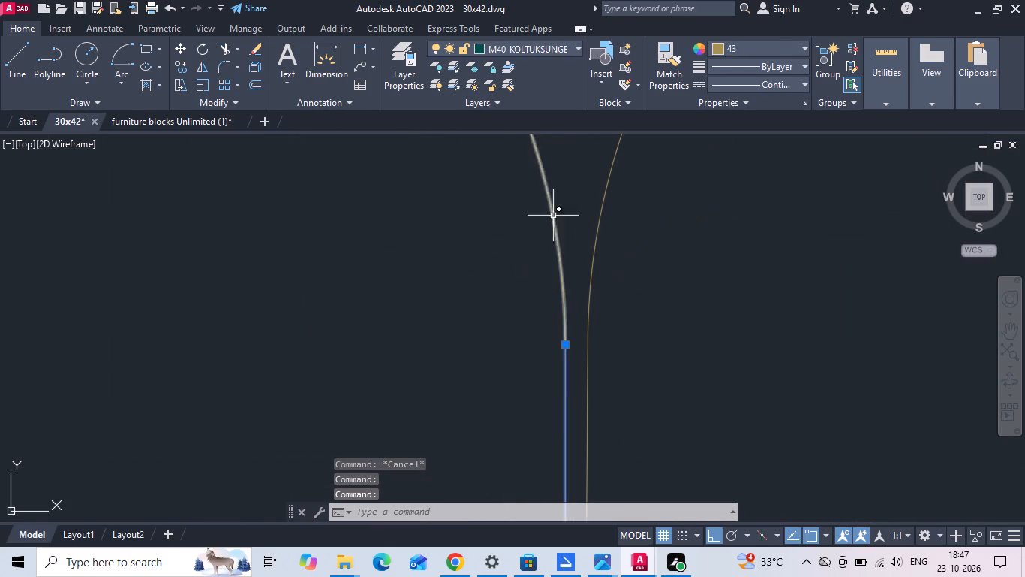
scroll(555, 170, "down", 11)
scroll(541, 216, "up", 3)
right_click(541, 216)
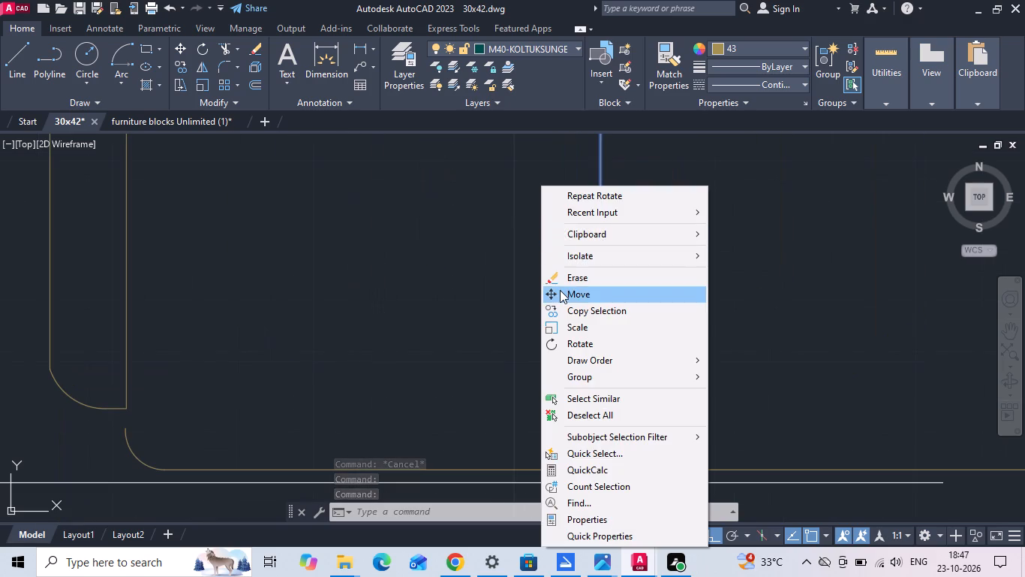
left_click(560, 290)
scroll(631, 467, "up", 2)
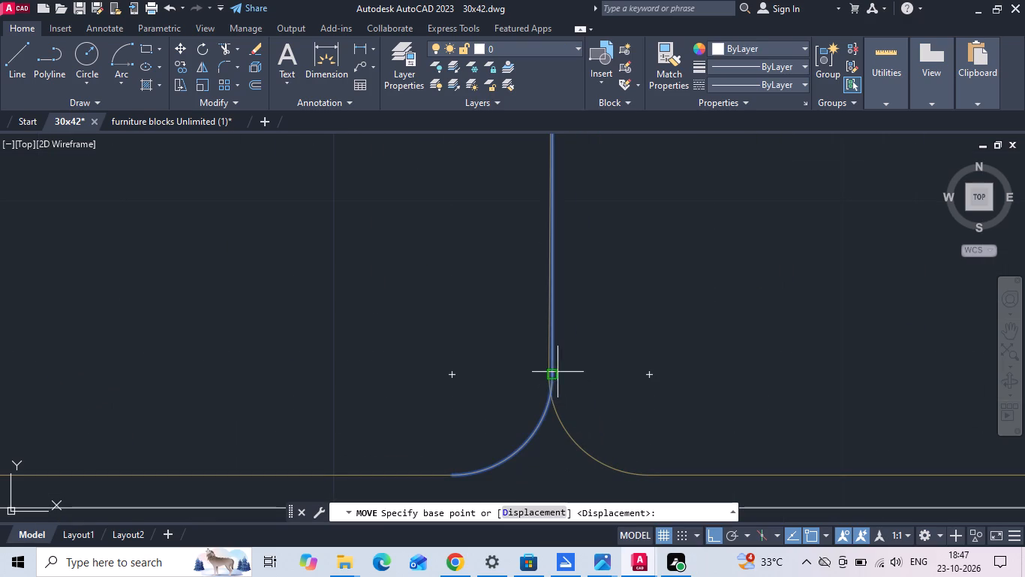
left_click(555, 376)
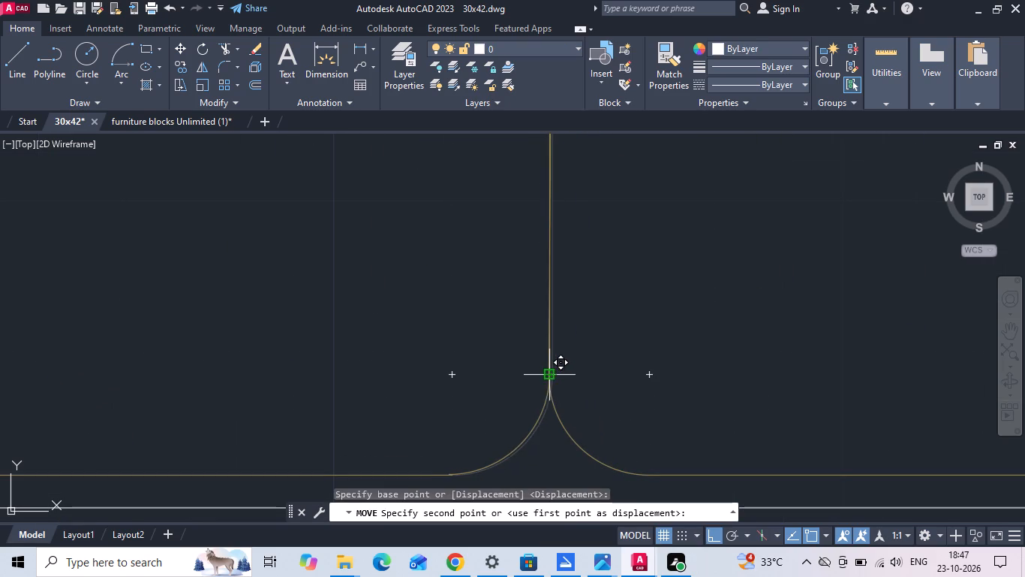
left_click(549, 373)
Stretch the upper end of the moved cushion edge line to the end of the left cushion's upper corner arc.
scroll(531, 421, "down", 5)
scroll(531, 319, "up", 4)
scroll(539, 219, "up", 2)
scroll(513, 365, "up", 1)
left_click(540, 361)
left_click(530, 371)
scroll(543, 337, "up", 2)
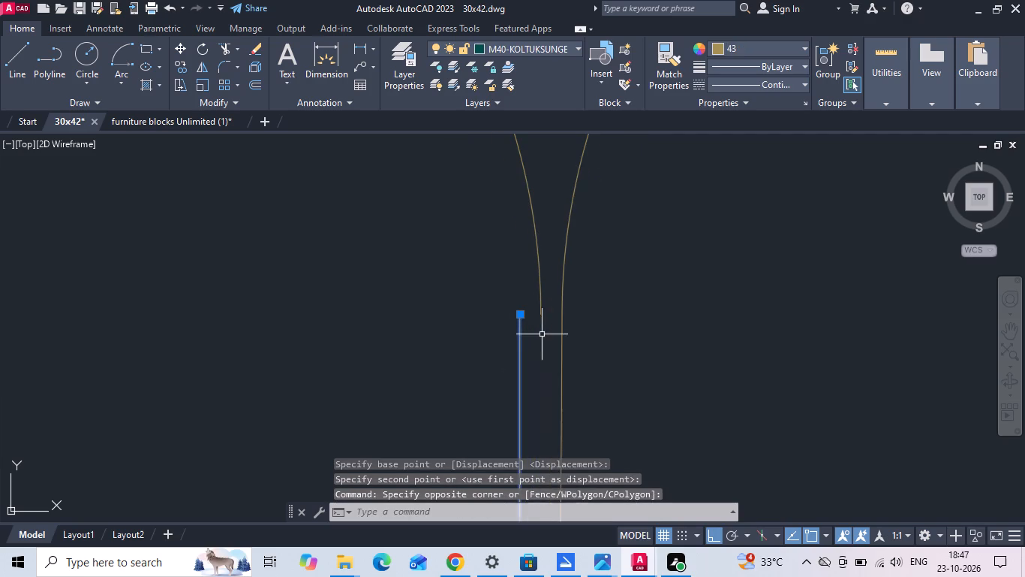
left_click(523, 313)
left_click(540, 310)
scroll(603, 226, "down", 7)
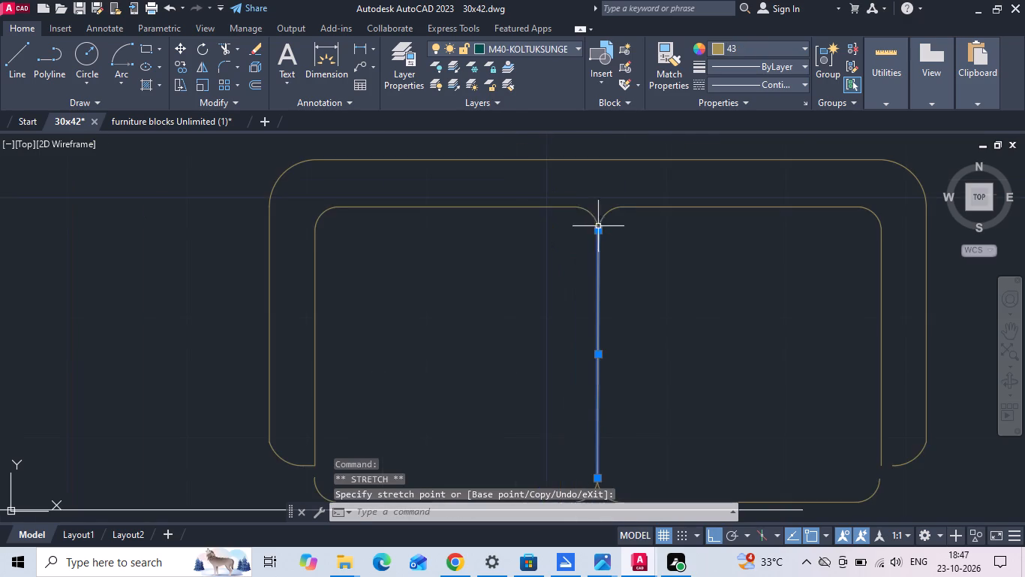
key("Escape")
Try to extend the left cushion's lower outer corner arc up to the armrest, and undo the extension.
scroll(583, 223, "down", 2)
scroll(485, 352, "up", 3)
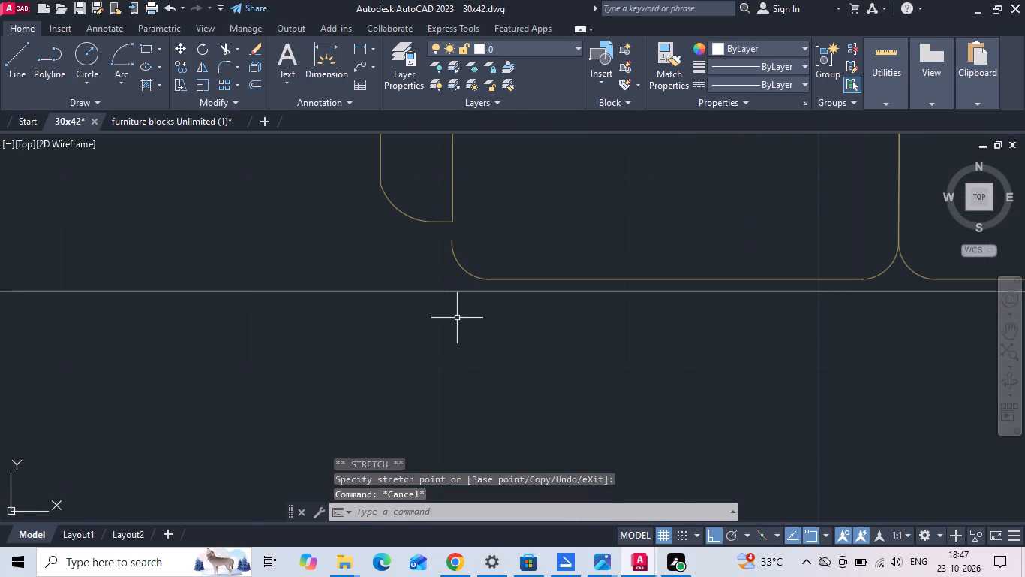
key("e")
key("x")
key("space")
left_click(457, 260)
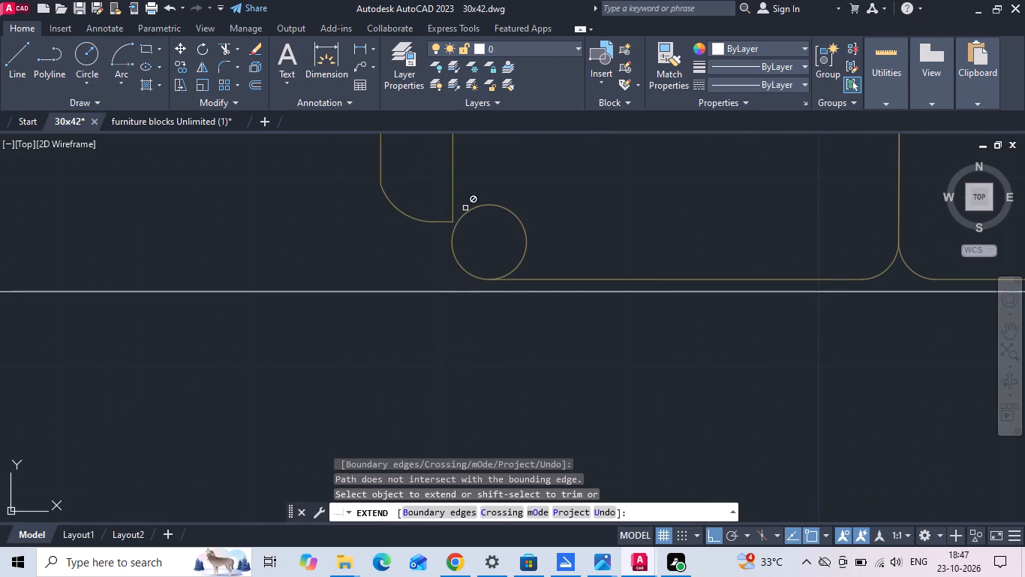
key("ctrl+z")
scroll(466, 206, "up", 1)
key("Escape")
Move the left armrest's rounded end and short bottom line down onto the end of the left cushion's outer corner arc.
scroll(356, 319, "down", 2)
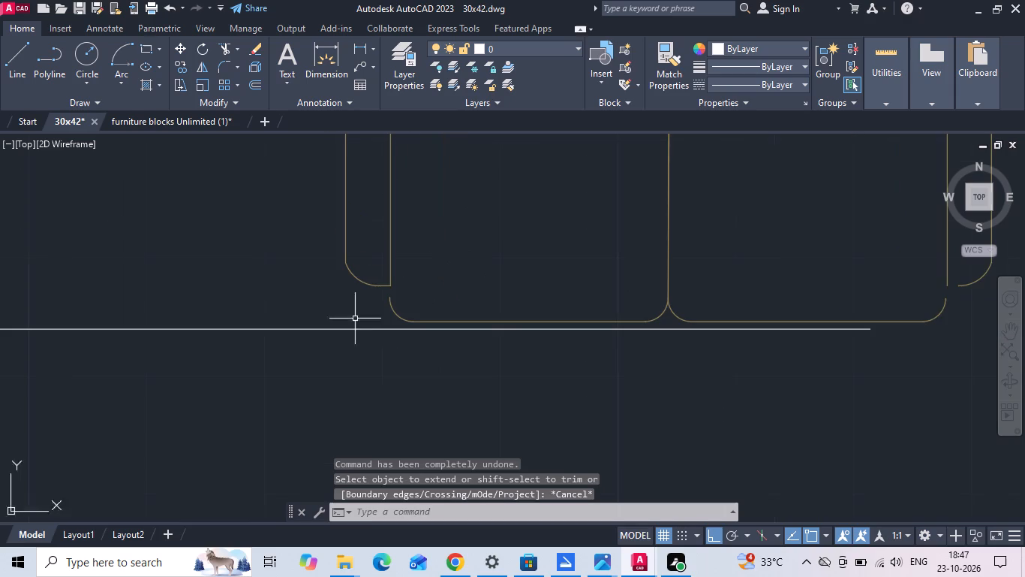
scroll(355, 319, "down", 1)
scroll(560, 316, "up", 7)
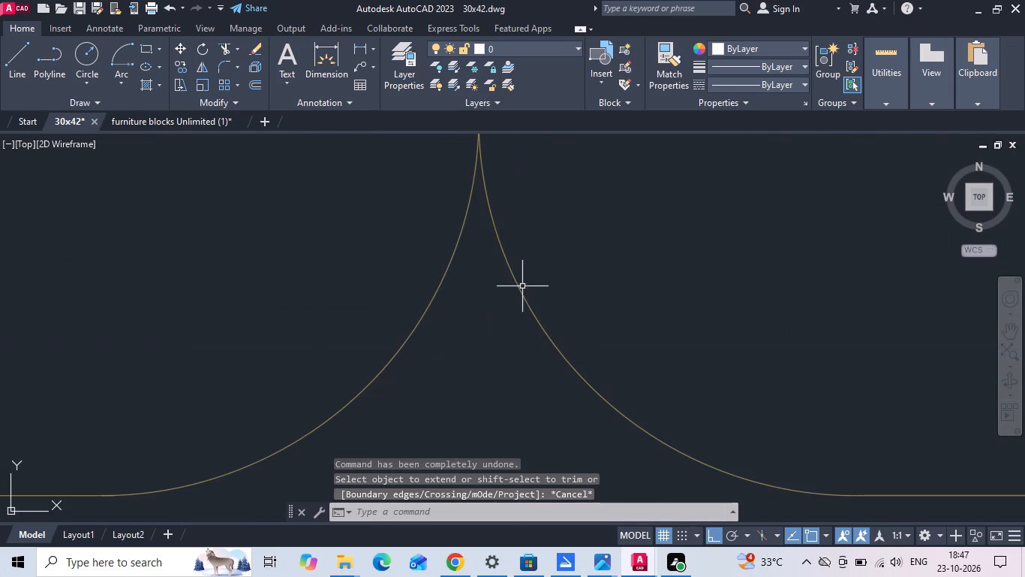
scroll(519, 263, "down", 3)
scroll(610, 243, "down", 3)
scroll(305, 228, "up", 3)
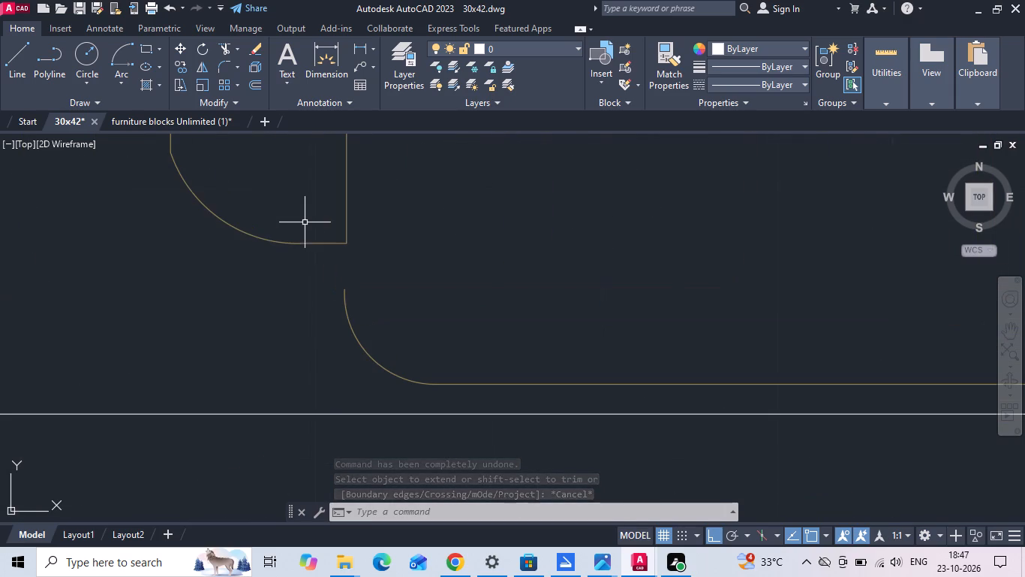
left_click_drag(311, 226, 310, 233)
left_click(254, 280)
right_click(251, 281)
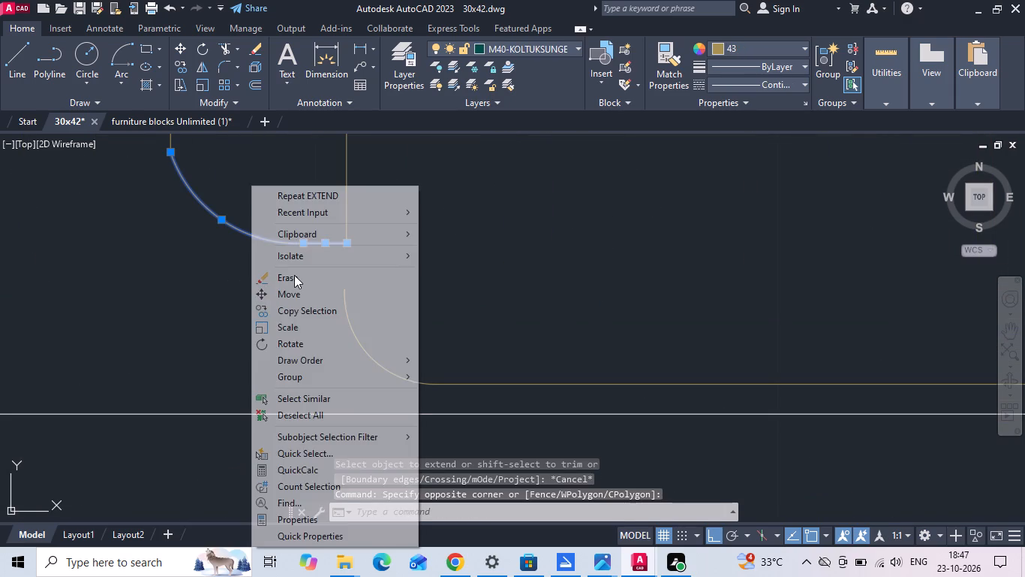
left_click(290, 292)
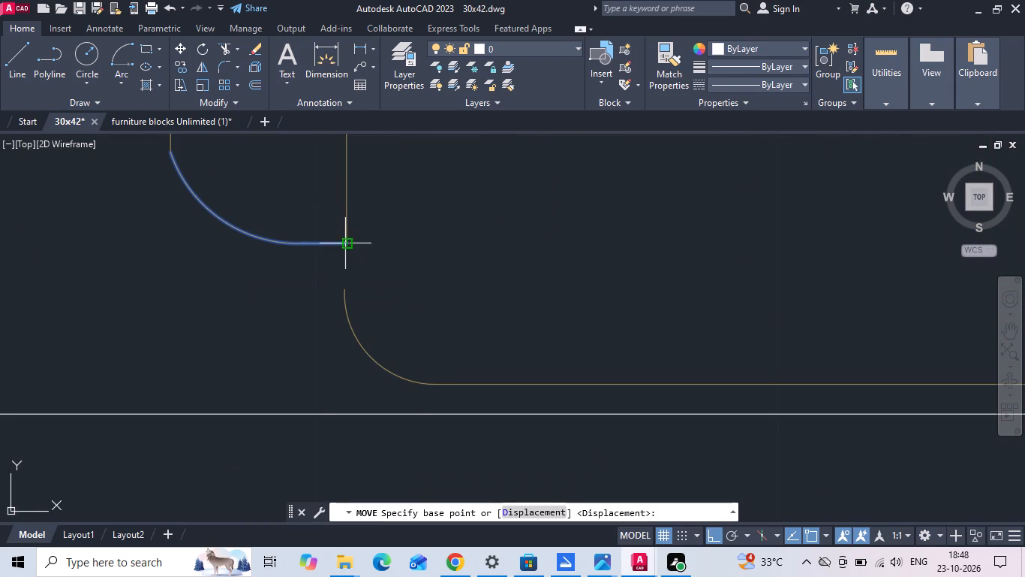
left_click(345, 243)
left_click(344, 288)
scroll(347, 333, "down", 1)
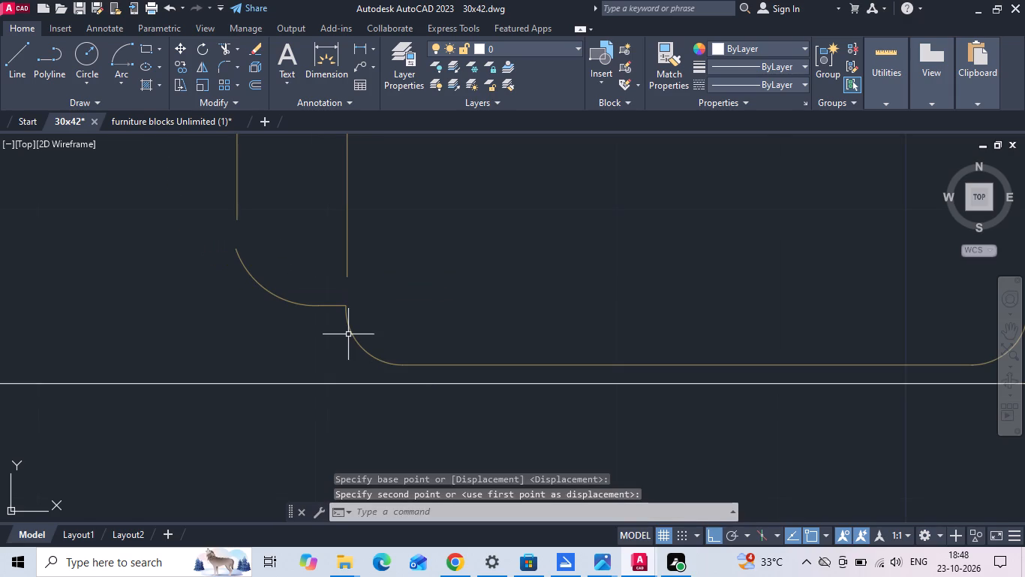
Extend the left armrest's outer line and the left cushion's outer edge line down to their lower corner arcs.
type("ex")
key("space")
left_click_drag(203, 207, 392, 264)
scroll(345, 289, "up", 3)
key("Escape")
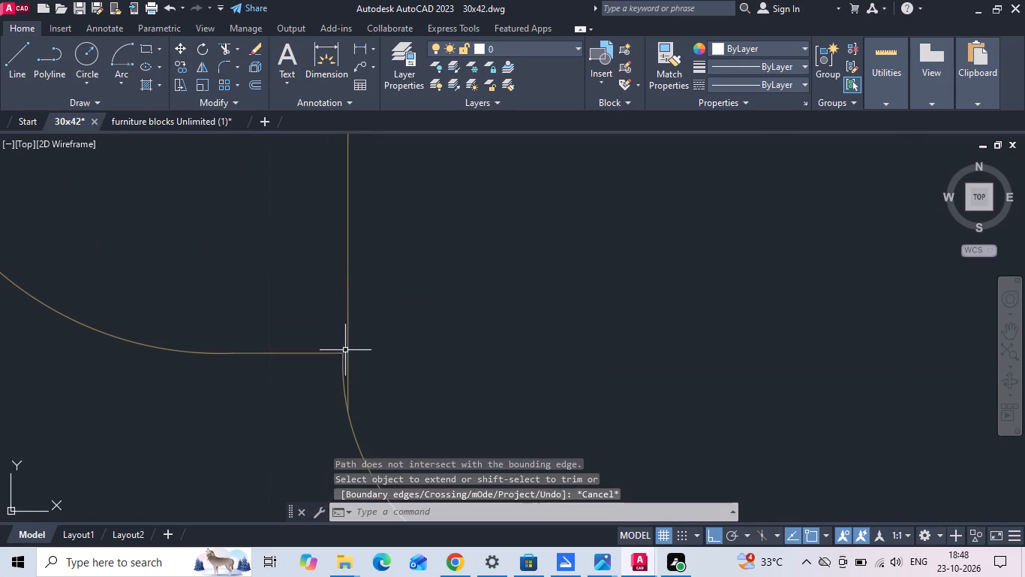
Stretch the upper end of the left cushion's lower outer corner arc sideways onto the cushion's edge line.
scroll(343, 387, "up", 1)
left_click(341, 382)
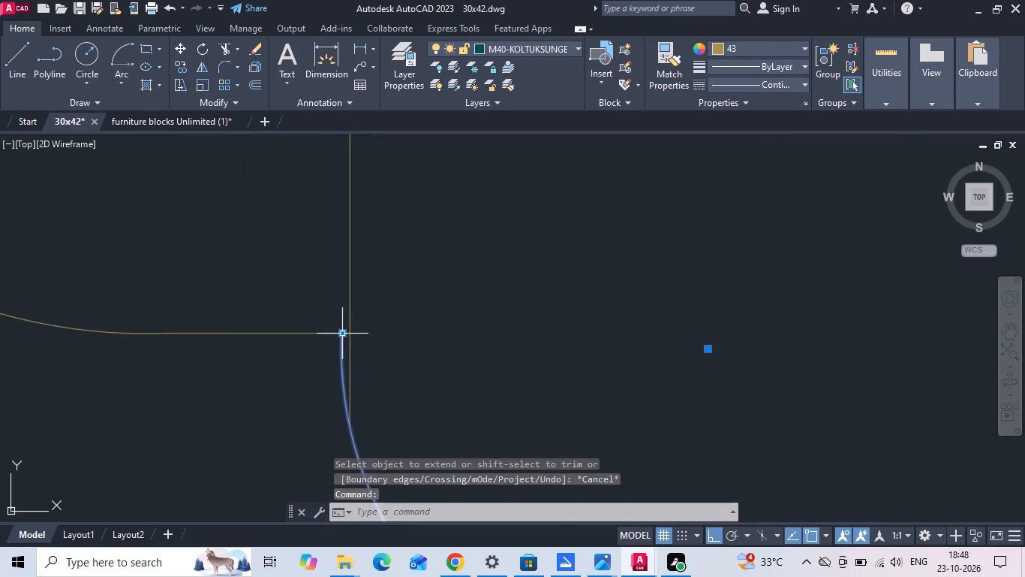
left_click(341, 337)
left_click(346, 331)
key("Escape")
Erase the short bottom line between the left armrest's rounded end and the cushion.
left_click(290, 339)
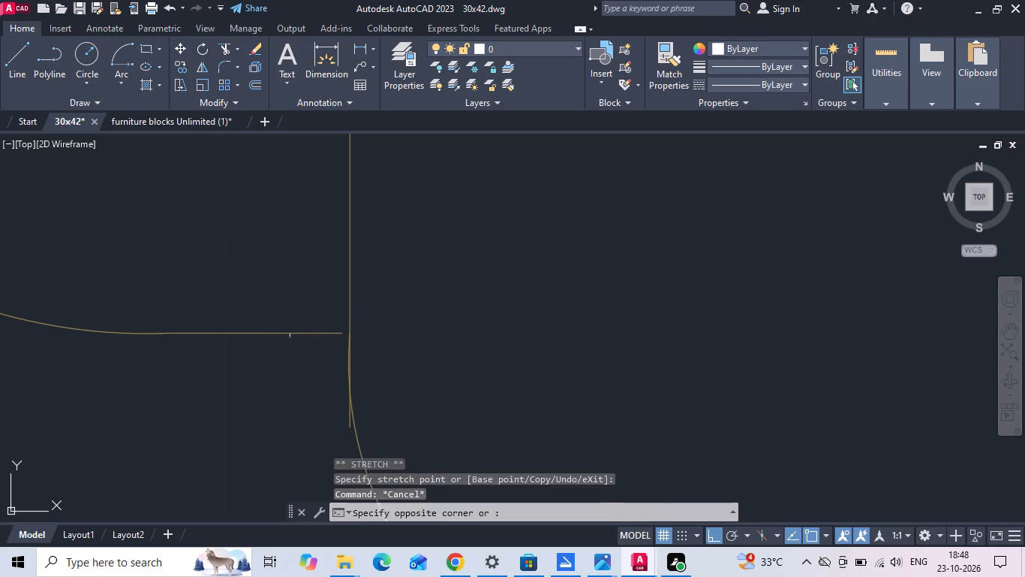
left_click(290, 315)
left_click(285, 328)
left_click(281, 344)
key("Delete")
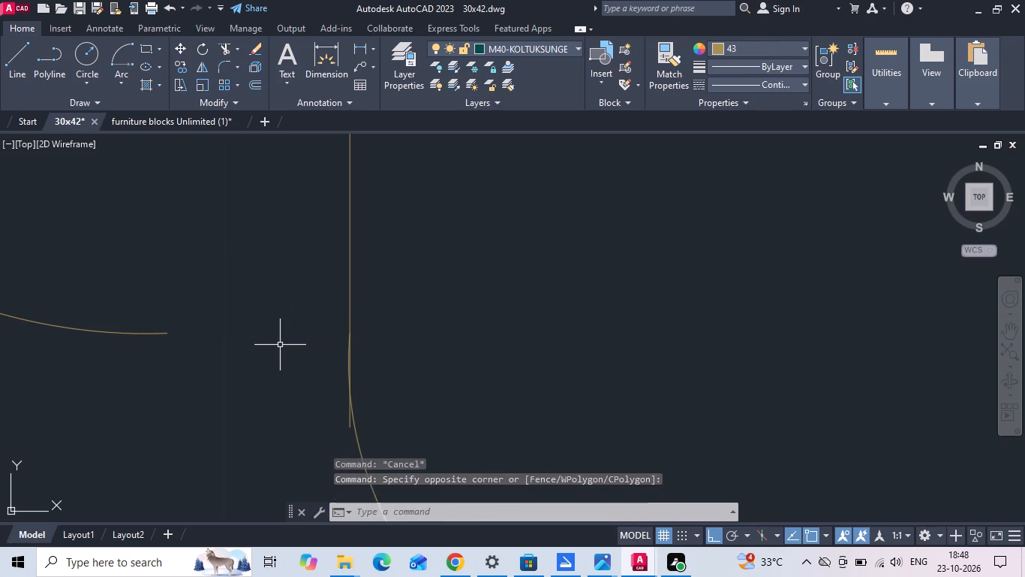
Extend the left armrest's rounded end arc to the left cushion's outer edge line.
key("e")
key("x")
key("space")
left_click_drag(118, 403, 193, 250)
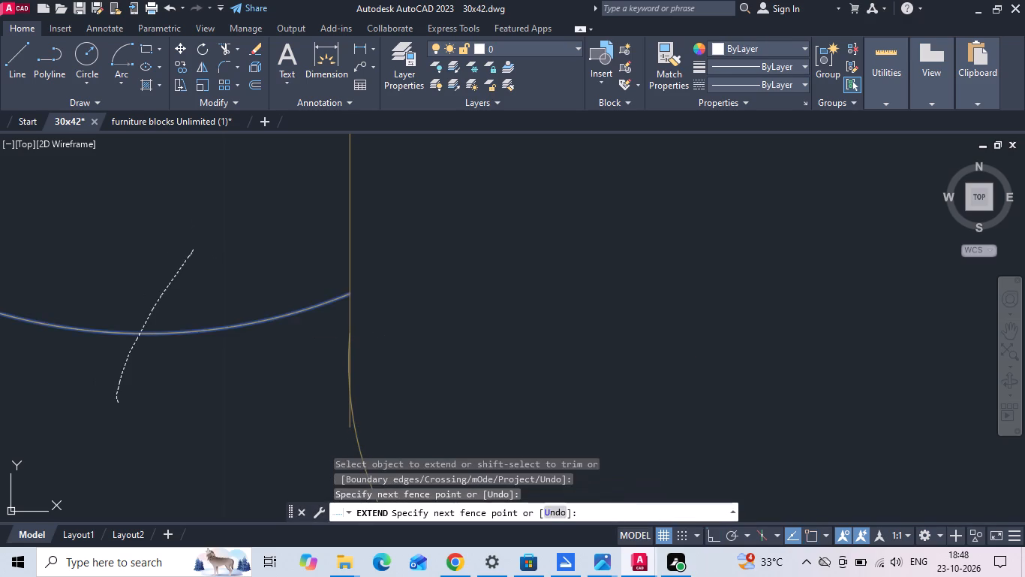
key("Escape")
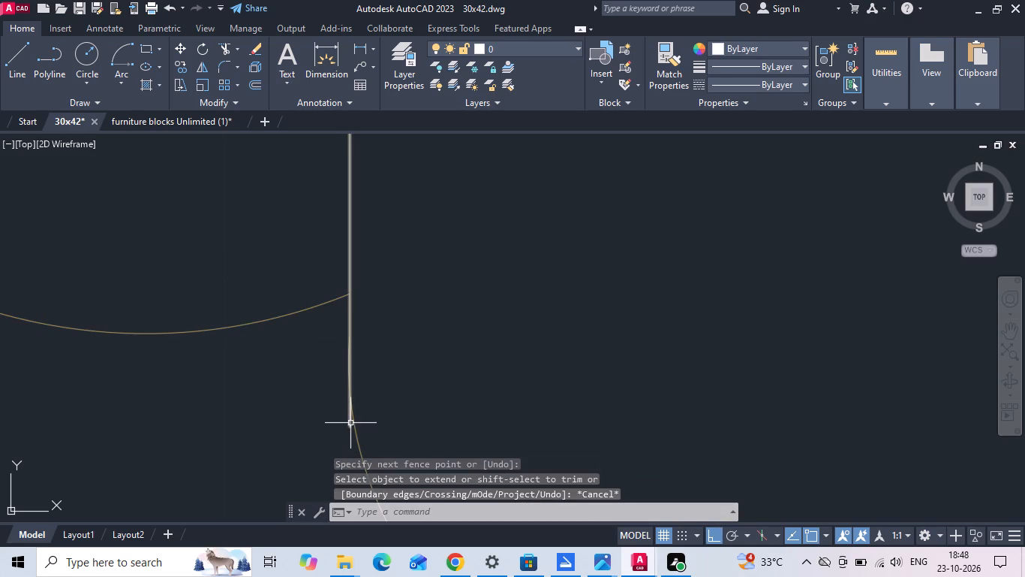
Stretch the left cushion's outer edge line and lower corner arc so both end where the armrest's arc meets the cushion.
left_click(350, 422)
left_click_drag(348, 425, 349, 418)
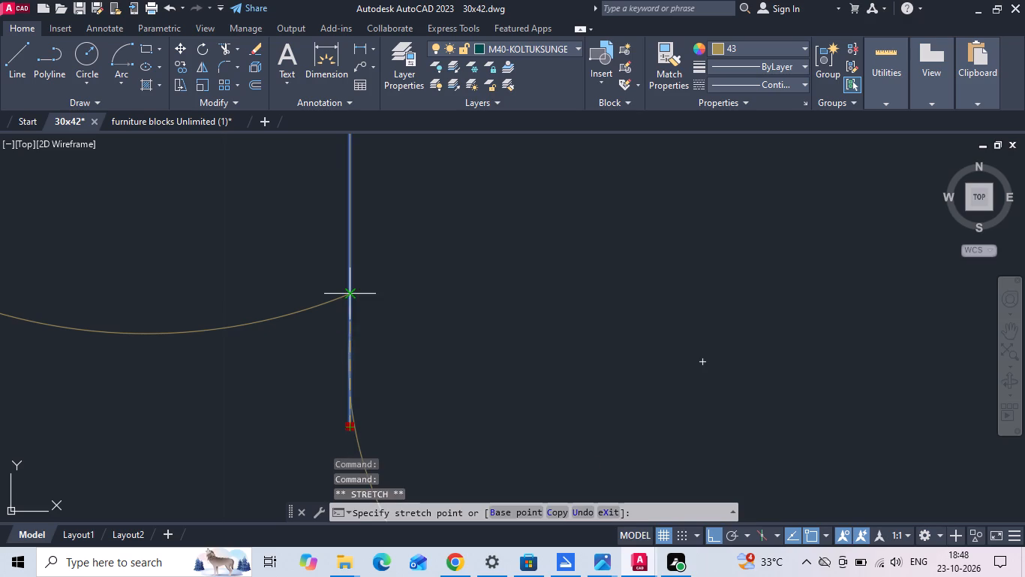
left_click(348, 296)
key("Escape")
left_click_drag(359, 357, 353, 366)
left_click(339, 376)
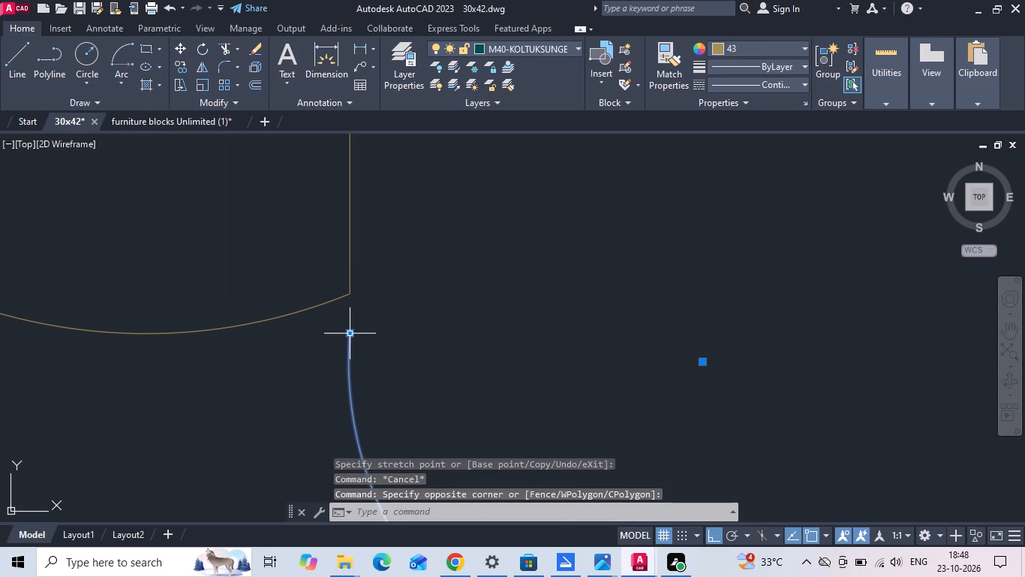
left_click(350, 333)
left_click(351, 291)
scroll(326, 316, "down", 5)
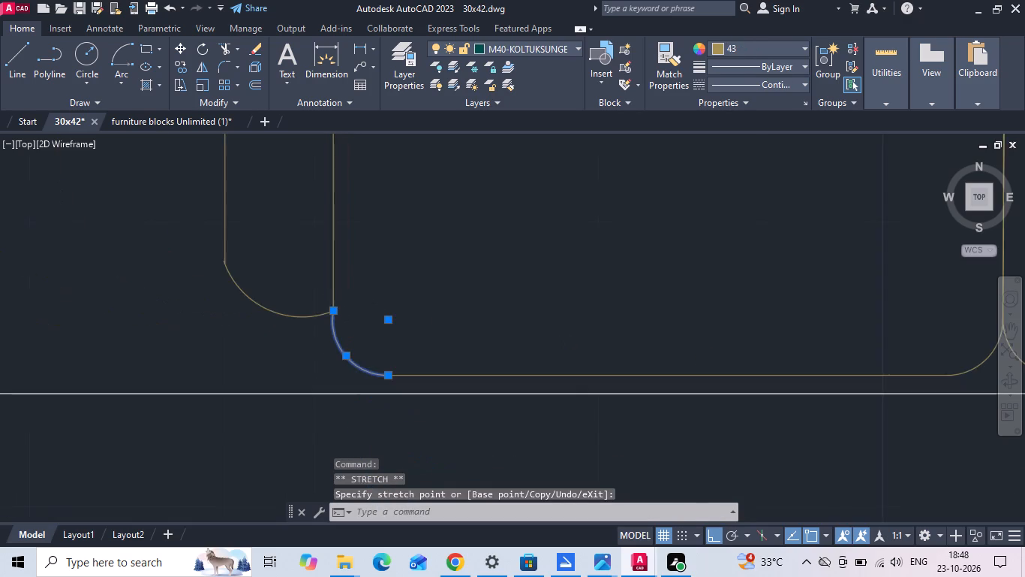
key("Escape")
Trim the piece of the left armrest's rounded end arc that sticks out past the armrest's outer line.
scroll(244, 277, "up", 3)
scroll(338, 327, "up", 2)
scroll(307, 274, "up", 2)
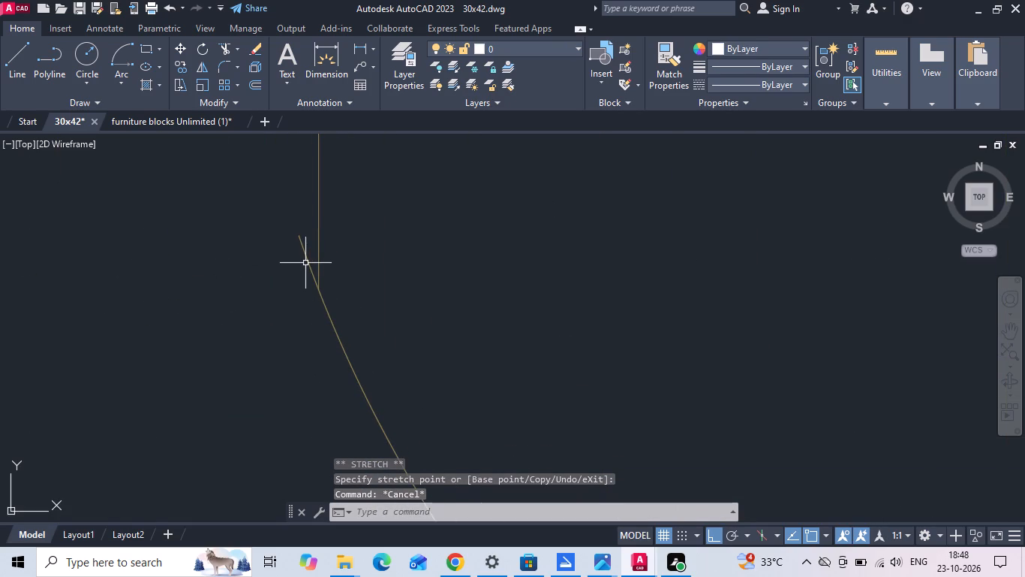
type("tr")
key("space")
left_click(305, 262)
scroll(270, 391, "down", 5)
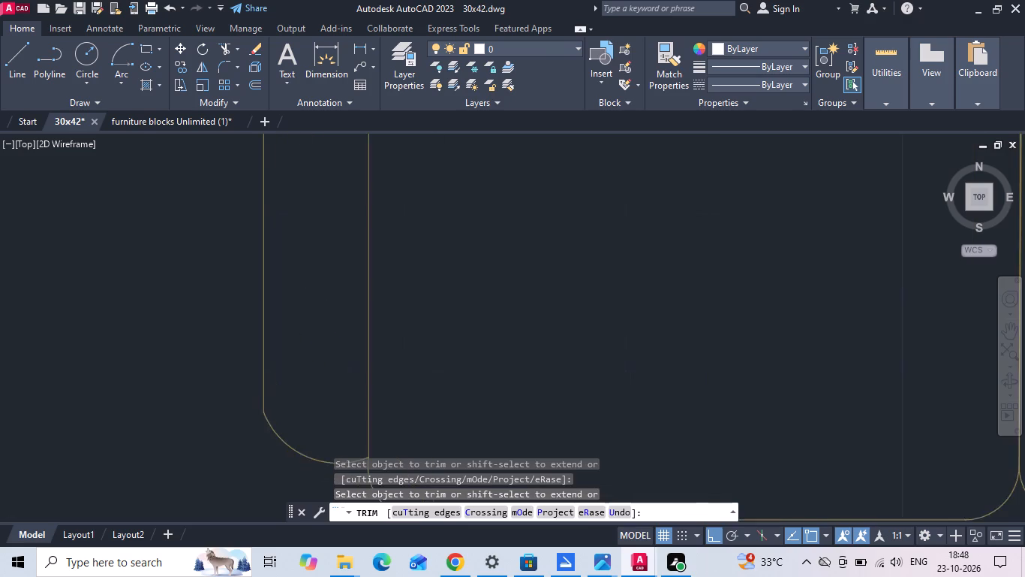
scroll(259, 421, "down", 2)
middle_click_drag(227, 328, 238, 472)
scroll(228, 265, "down", 4)
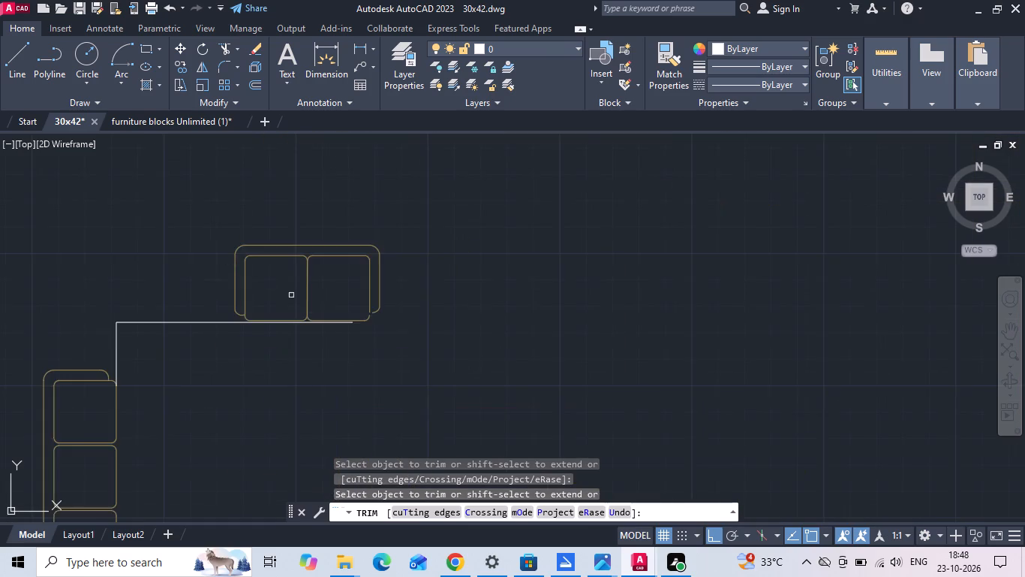
scroll(347, 340, "up", 3)
key("Escape")
Stretch the inner end of the right armrest's rounded arc to the lower end of the right cushion's outer edge line.
middle_click_drag(377, 252, 567, 310)
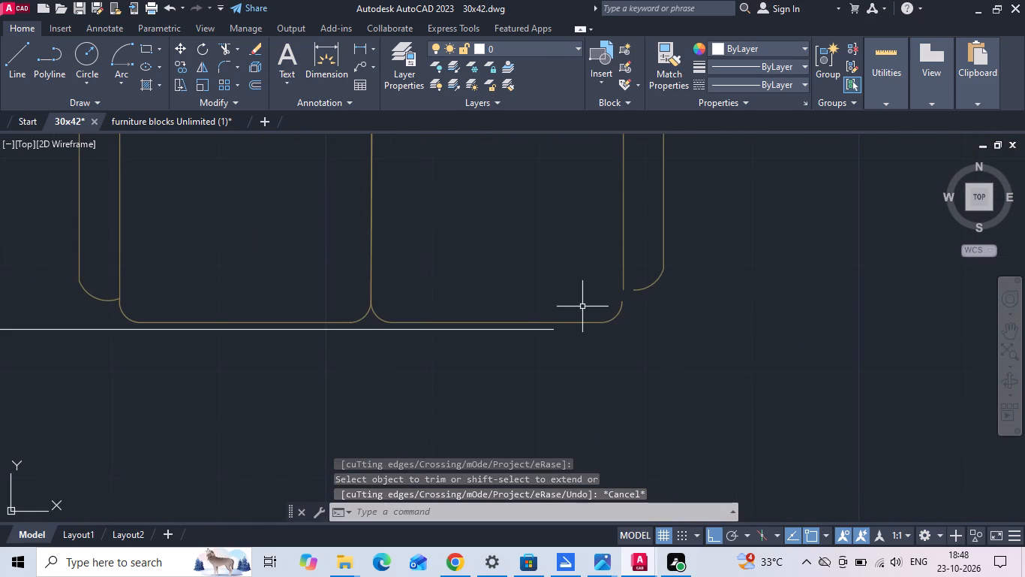
scroll(652, 289, "up", 1)
left_click(633, 289)
scroll(618, 299, "up", 2)
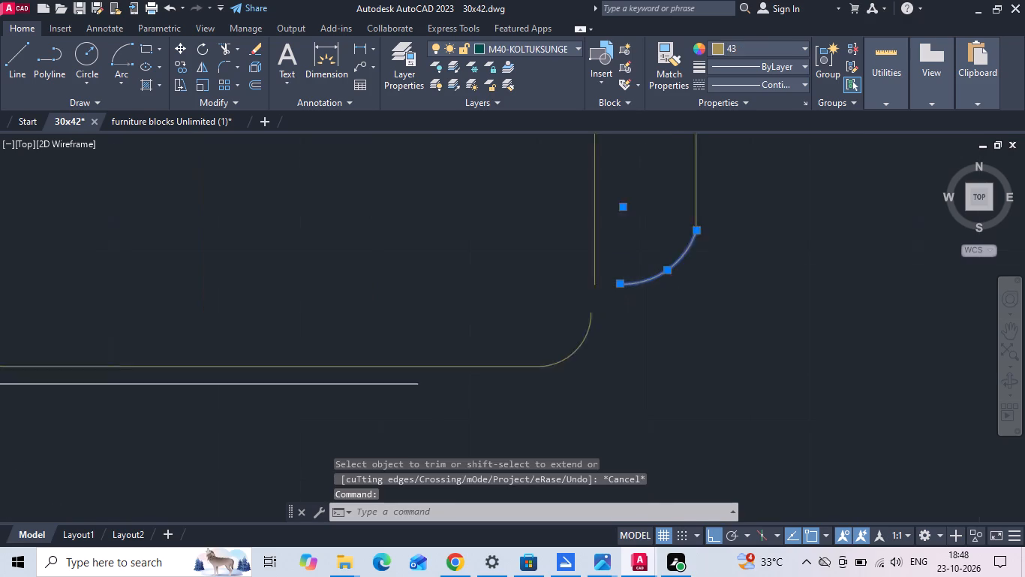
left_click(618, 276)
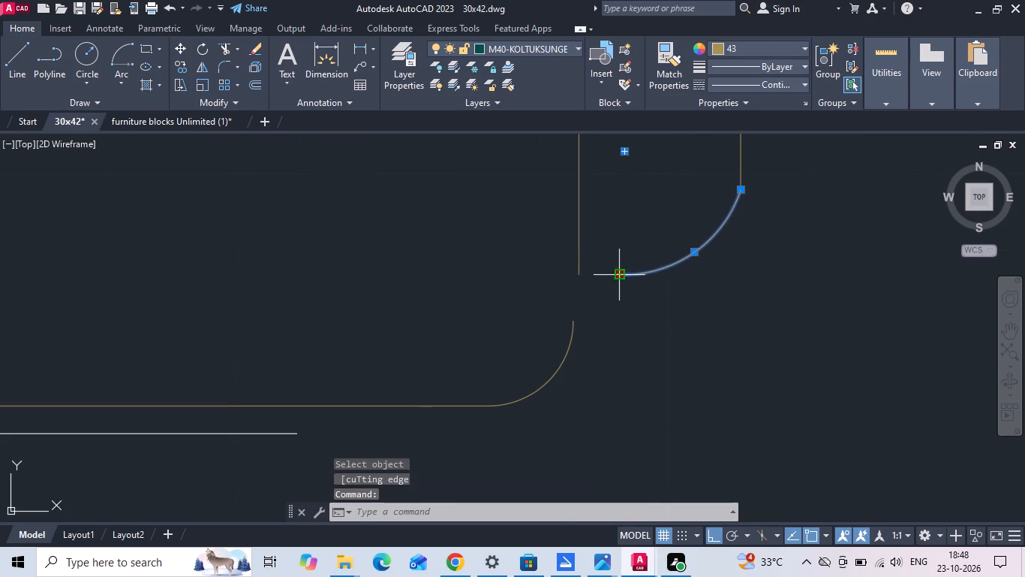
left_click(579, 276)
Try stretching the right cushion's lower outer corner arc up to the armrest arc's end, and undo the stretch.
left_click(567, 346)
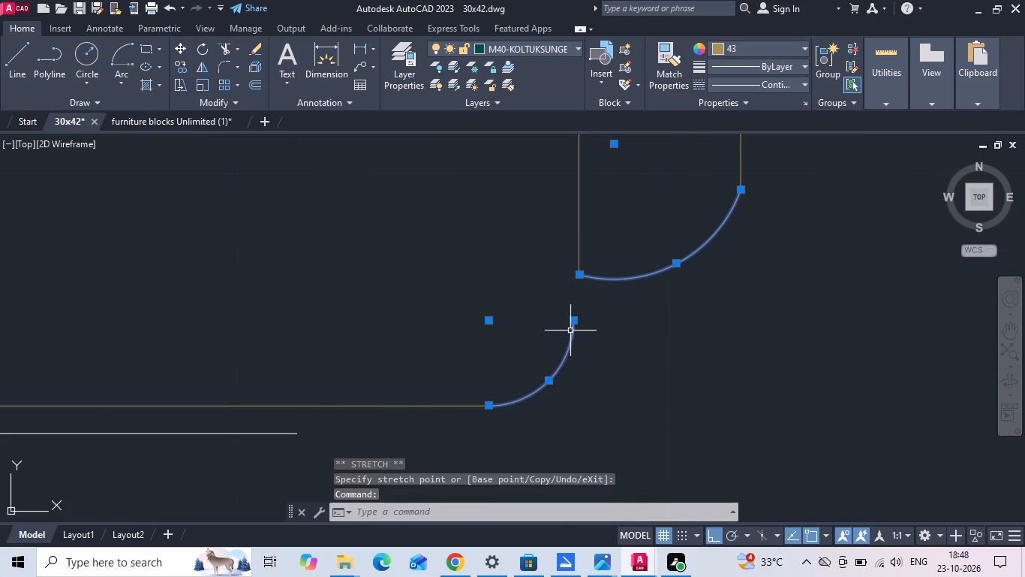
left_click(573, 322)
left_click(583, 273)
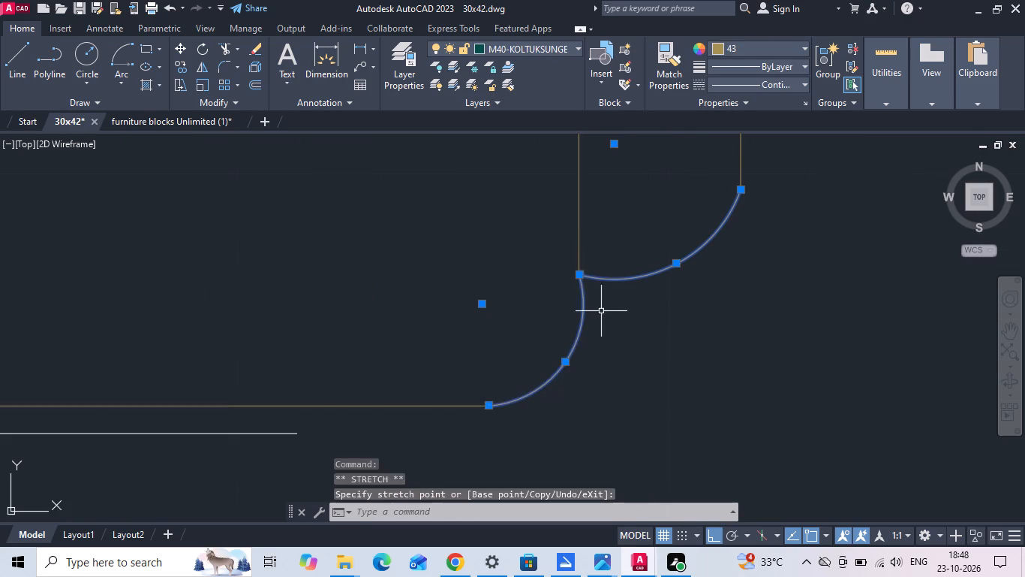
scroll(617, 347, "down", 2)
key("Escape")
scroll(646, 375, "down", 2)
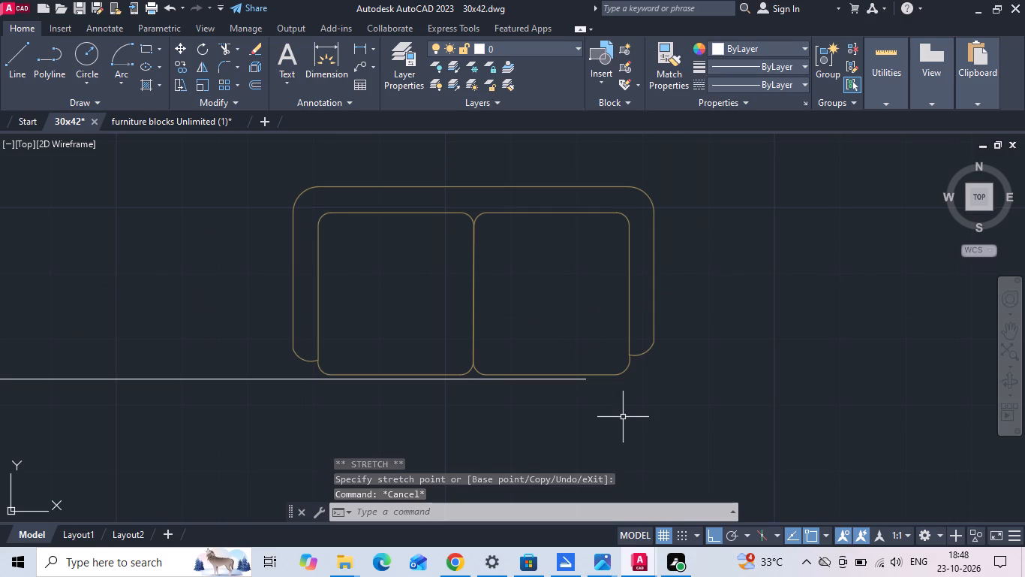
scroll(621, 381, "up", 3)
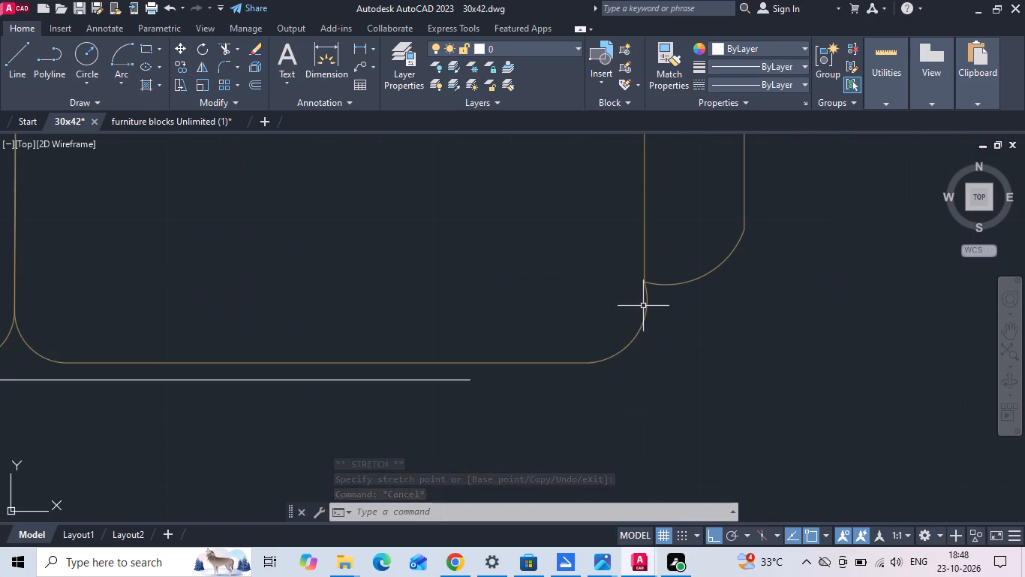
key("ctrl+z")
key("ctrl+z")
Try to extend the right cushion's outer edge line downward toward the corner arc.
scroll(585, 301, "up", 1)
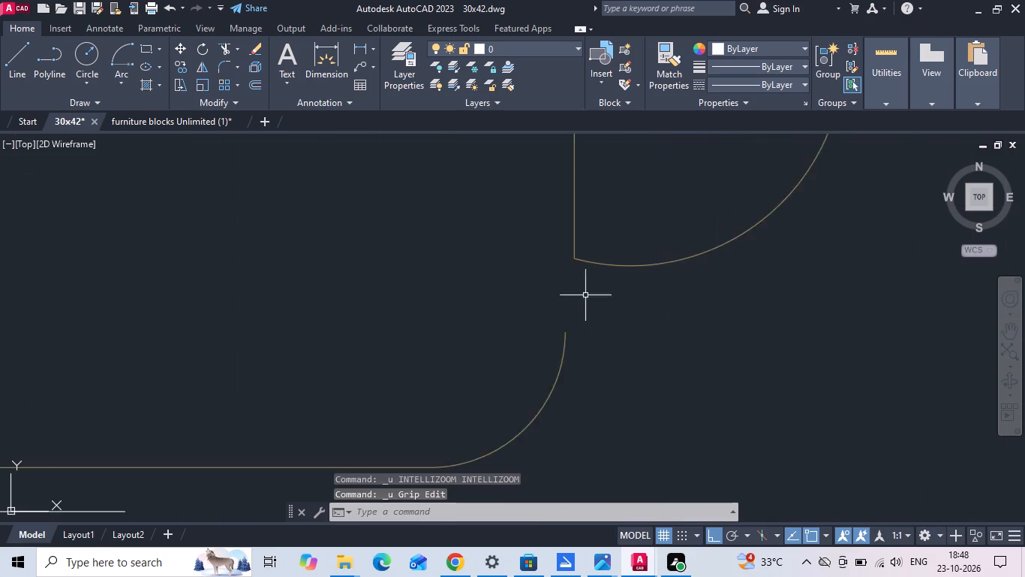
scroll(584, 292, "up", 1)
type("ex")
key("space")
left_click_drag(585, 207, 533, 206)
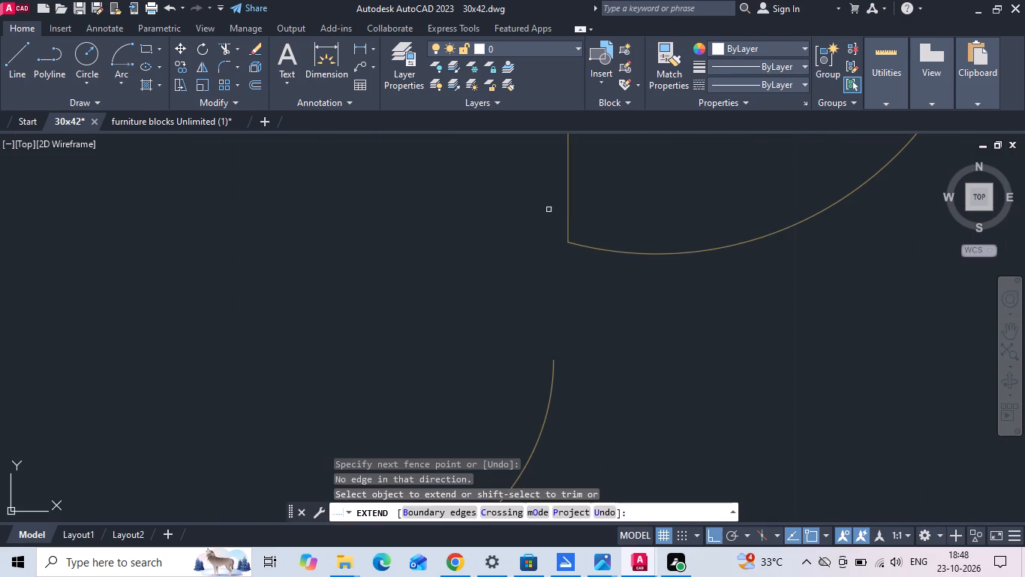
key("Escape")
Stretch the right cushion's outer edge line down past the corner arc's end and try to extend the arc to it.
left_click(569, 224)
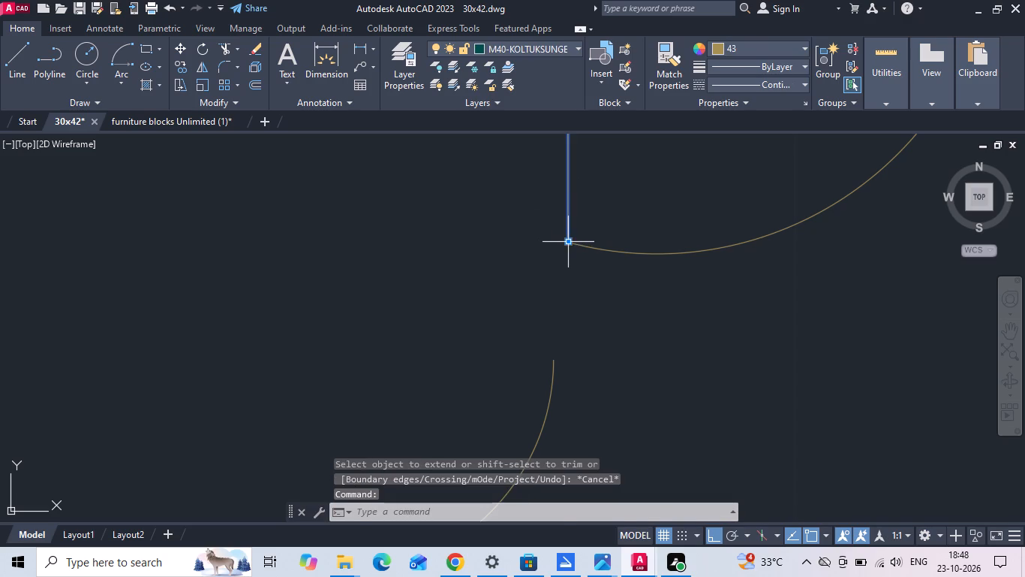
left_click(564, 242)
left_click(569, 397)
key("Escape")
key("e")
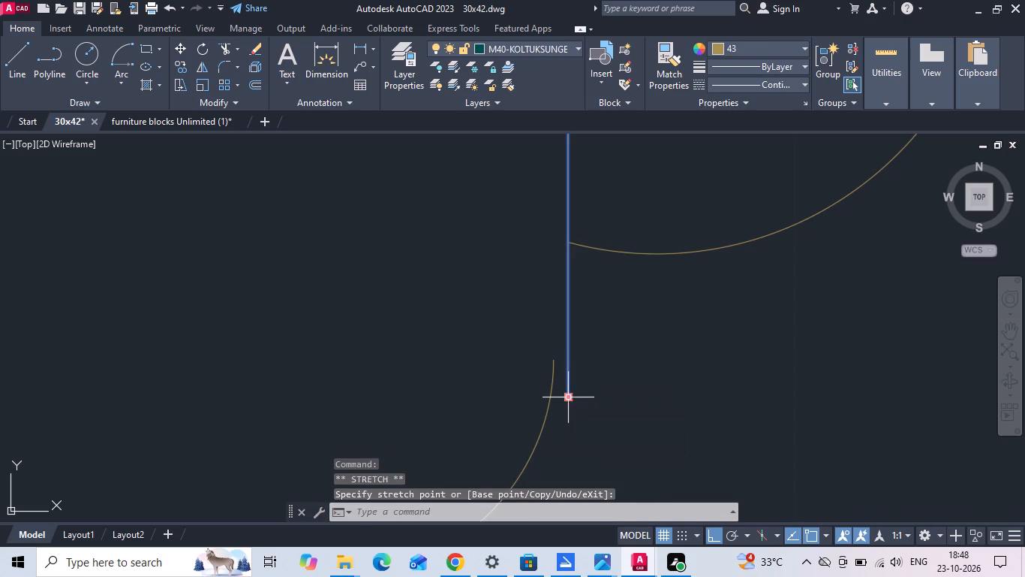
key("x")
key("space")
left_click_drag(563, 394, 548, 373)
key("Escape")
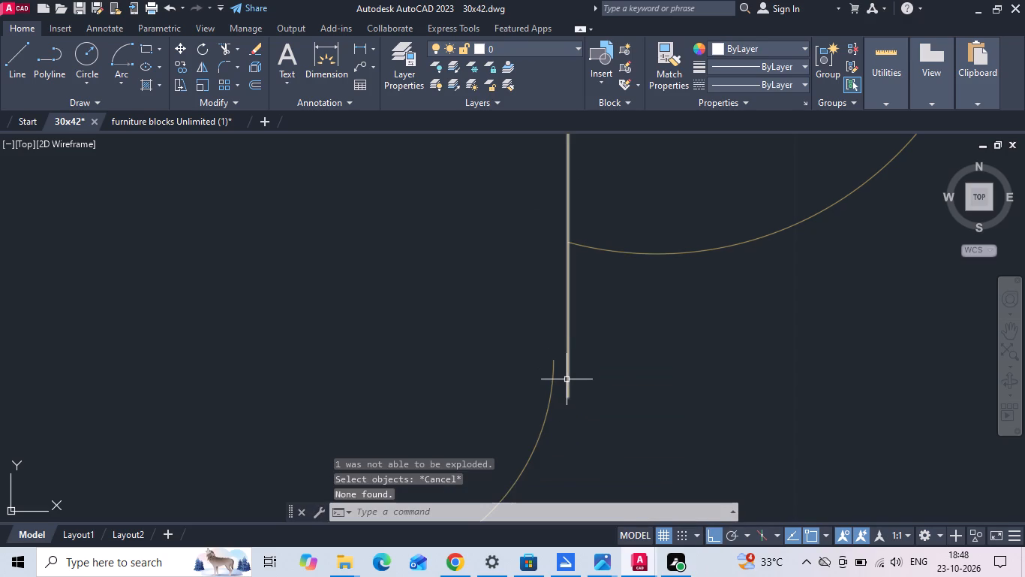
Stretch the lower end of the right cushion's outer edge line onto the upper end of its lower corner arc.
left_click(567, 379)
left_click(568, 403)
left_click(568, 396)
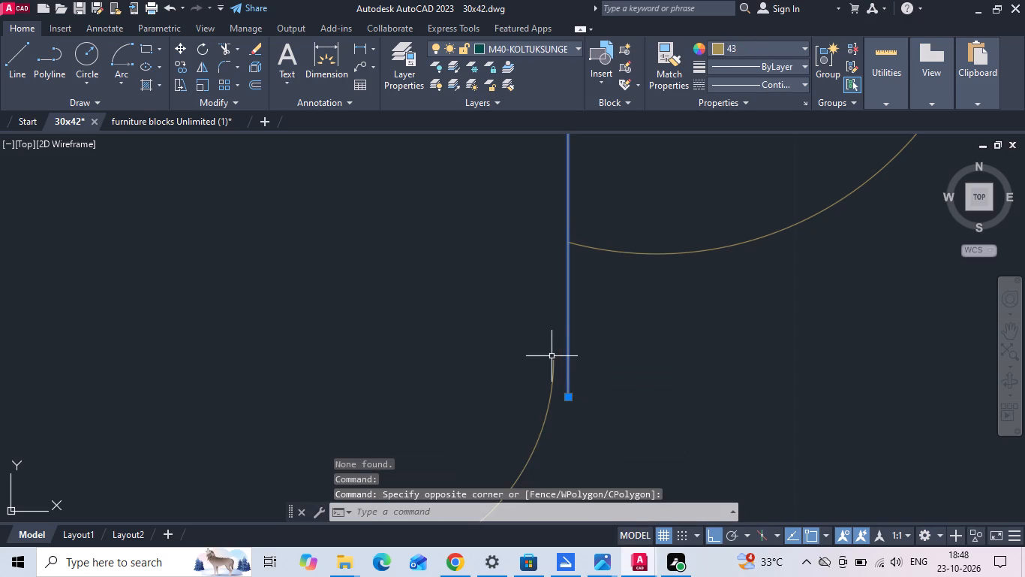
left_click(568, 400)
left_click(557, 363)
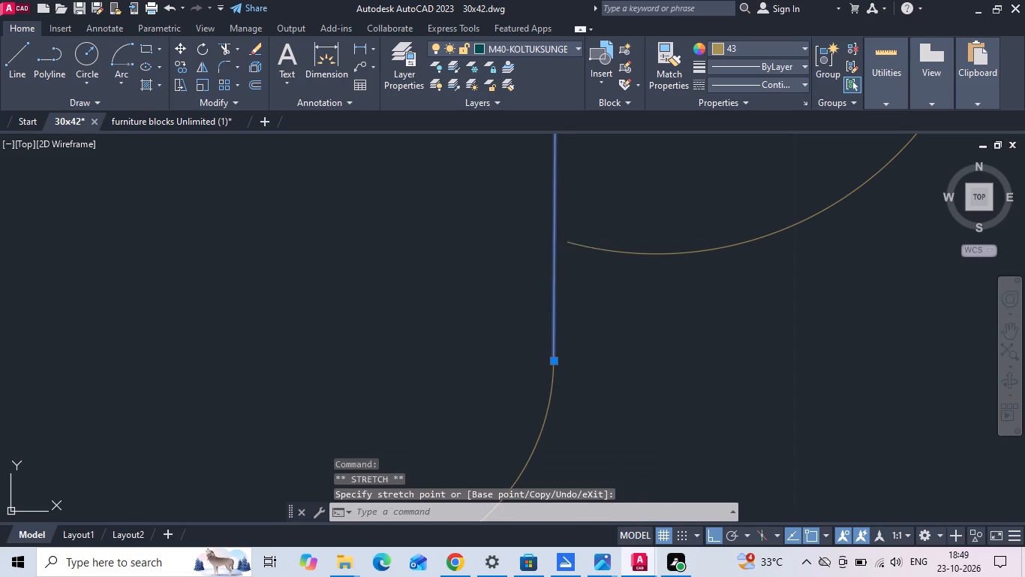
Stretch the inner end of the right armrest's rounded arc onto the right cushion's shifted edge line.
left_click(576, 244)
left_click(570, 243)
left_click(555, 244)
key("Escape")
Move the whole two-seat sofa so the left end of its cushion's bottom edge sits on the white guide lines' corner.
scroll(592, 356, "down", 5)
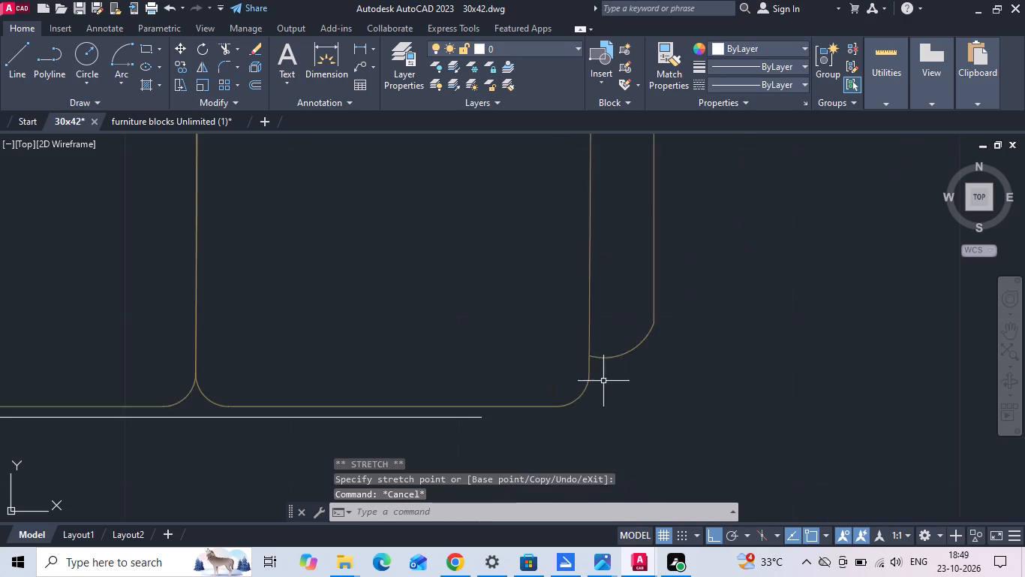
scroll(607, 383, "down", 1)
left_click_drag(244, 174, 250, 192)
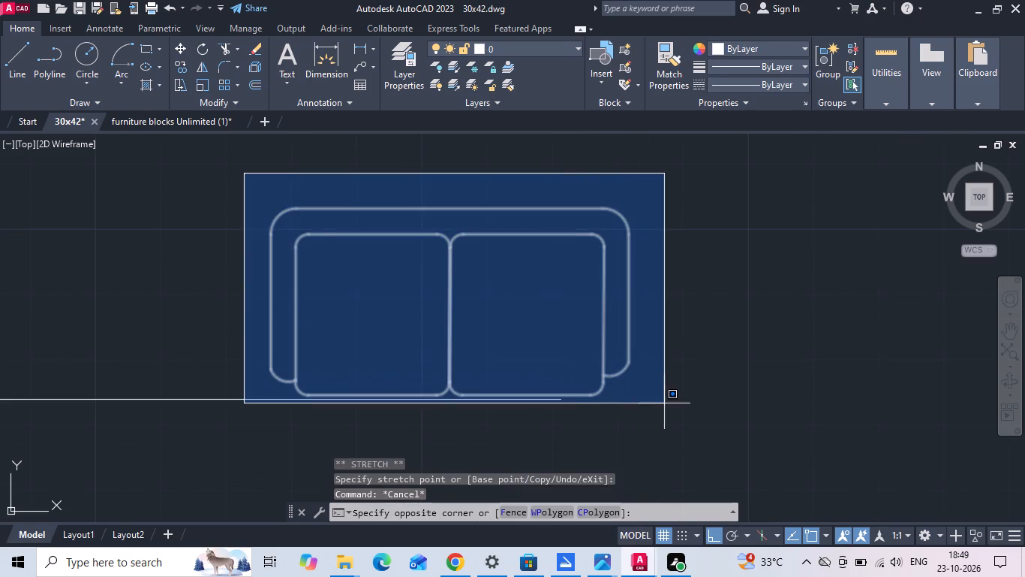
left_click(684, 406)
right_click(684, 405)
left_click(712, 160)
scroll(630, 164, "down", 1)
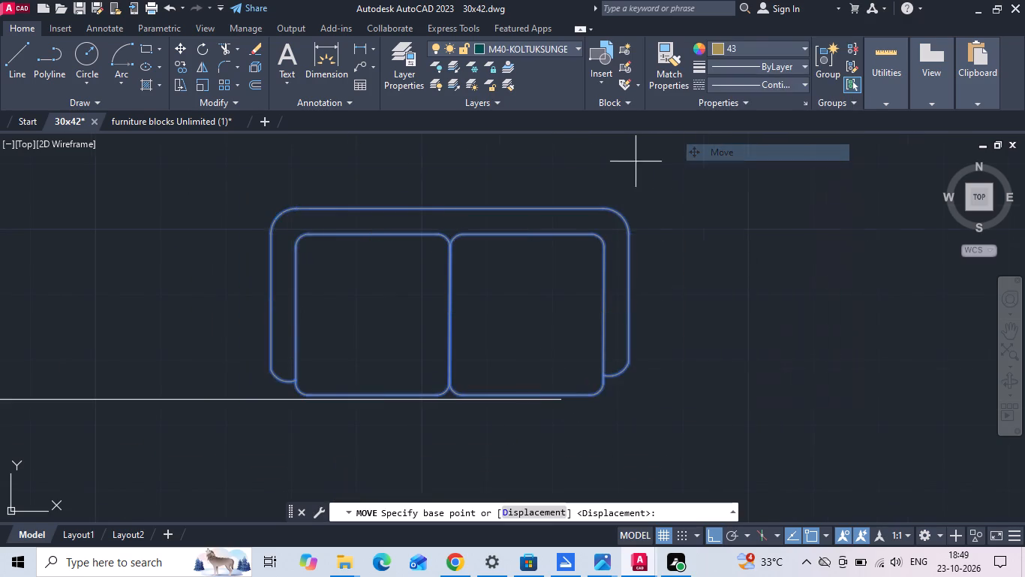
scroll(627, 165, "down", 2)
scroll(537, 234, "up", 3)
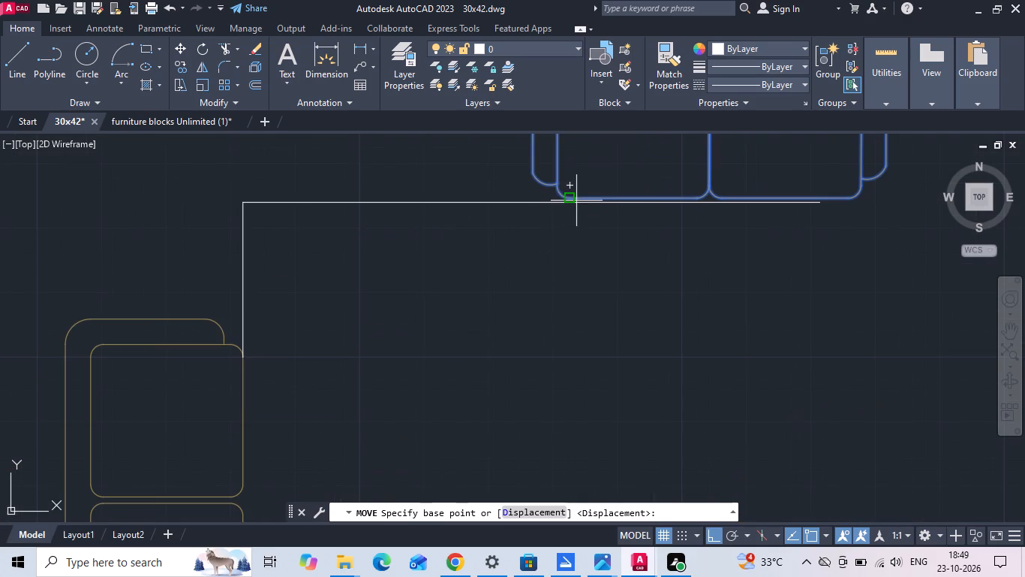
left_click(573, 201)
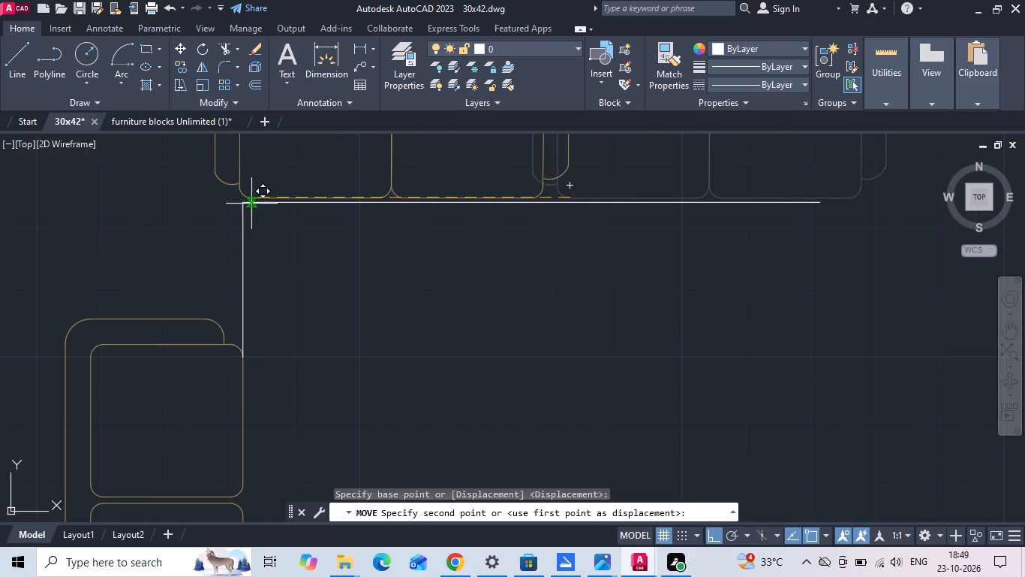
left_click(241, 204)
Move the two-seat sofa about one armrest width to the right along the horizontal guide line.
scroll(402, 273, "down", 2)
left_click_drag(331, 168, 338, 182)
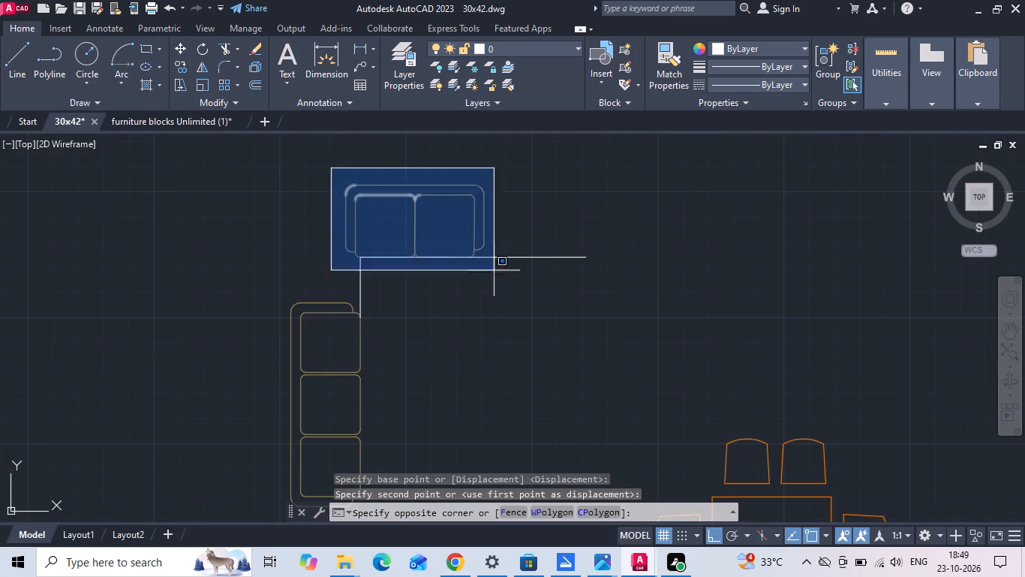
left_click(531, 285)
right_click(522, 206)
left_click(557, 287)
scroll(290, 222, "up", 2)
left_click(428, 286)
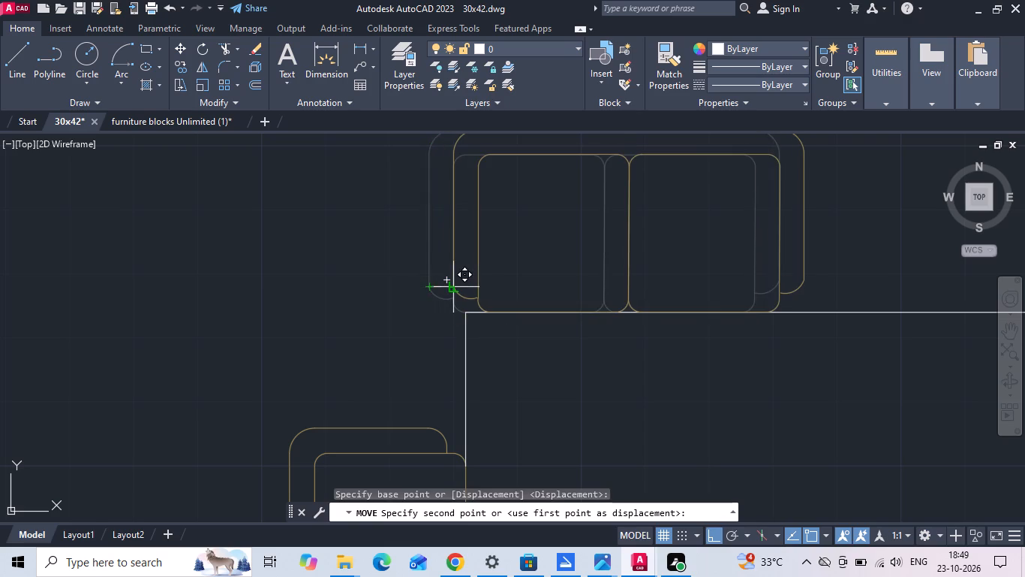
left_click(452, 289)
Erase the horizontal and vertical white guide lines between the two-seat and three-seat sofas.
scroll(468, 270, "down", 2)
left_click_drag(646, 264, 622, 346)
left_click(621, 348)
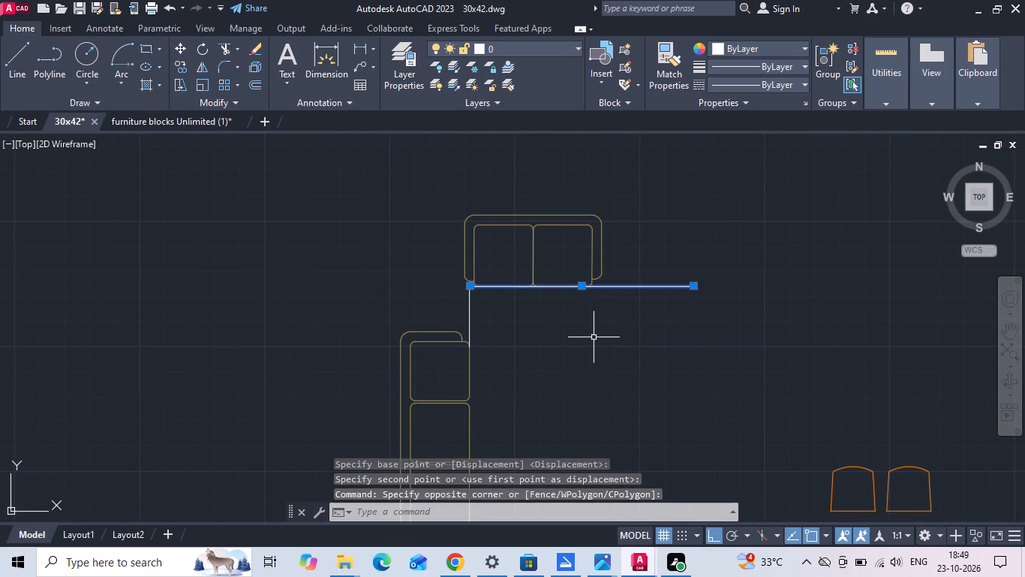
key("Delete")
left_click_drag(486, 300, 478, 299)
left_click(452, 296)
key("Delete")
scroll(383, 237, "down", 3)
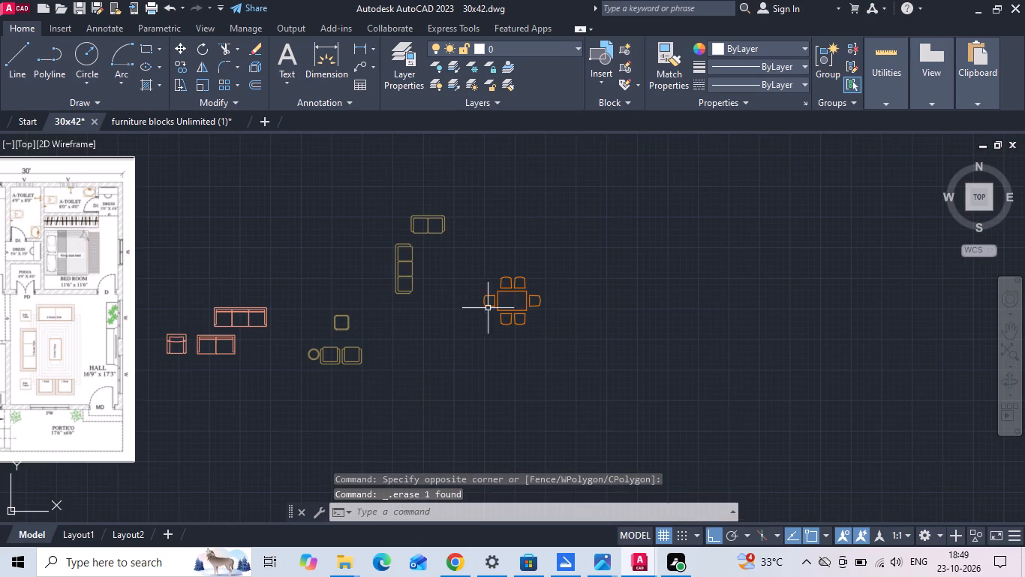
Draw a vertical guide line from the three-seat sofa's top cushion corner up to the two-seat sofa's left armrest.
middle_click_drag(455, 299, 558, 323)
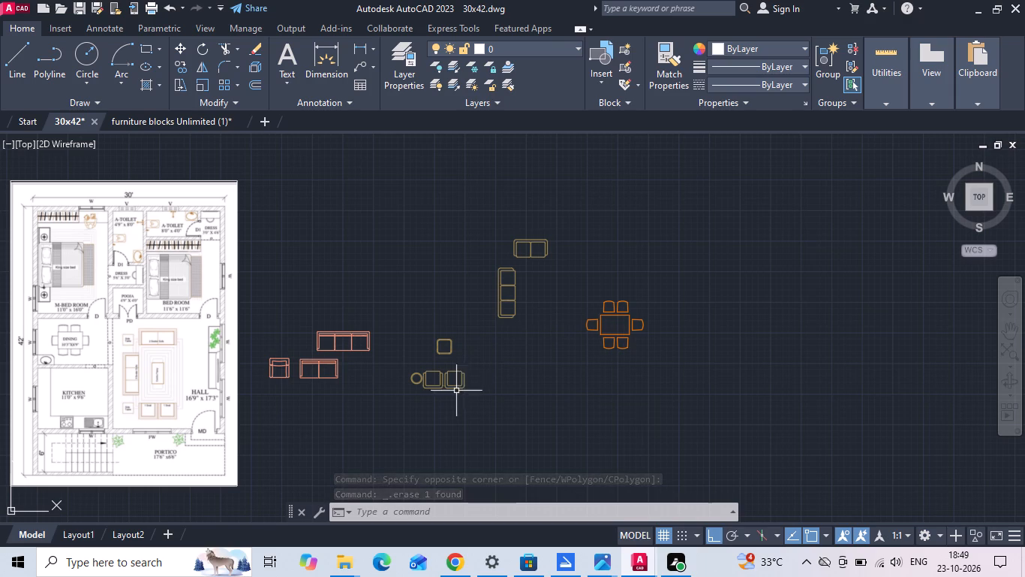
type("l")
key("space")
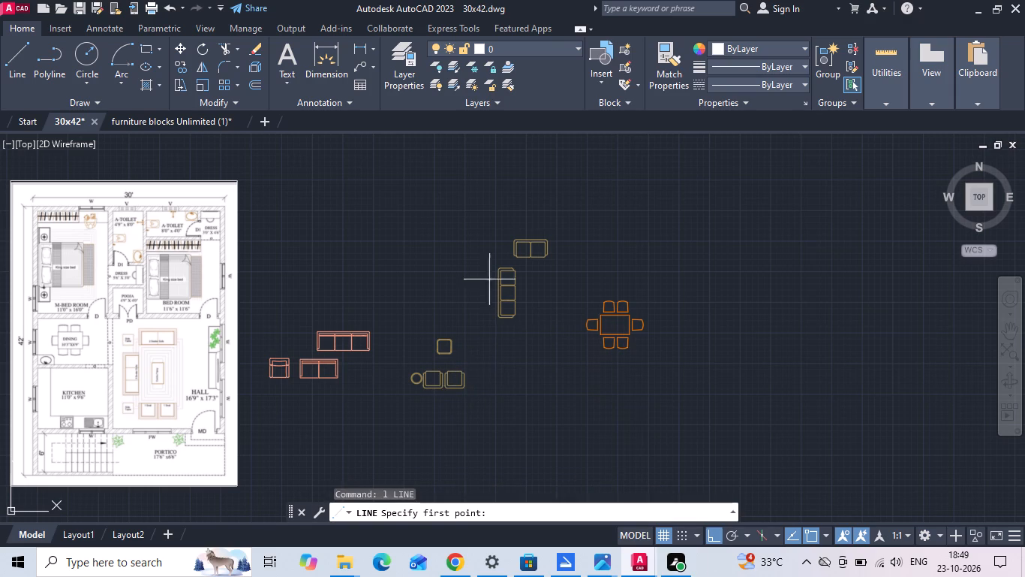
scroll(510, 230, "up", 3)
scroll(491, 381, "up", 2)
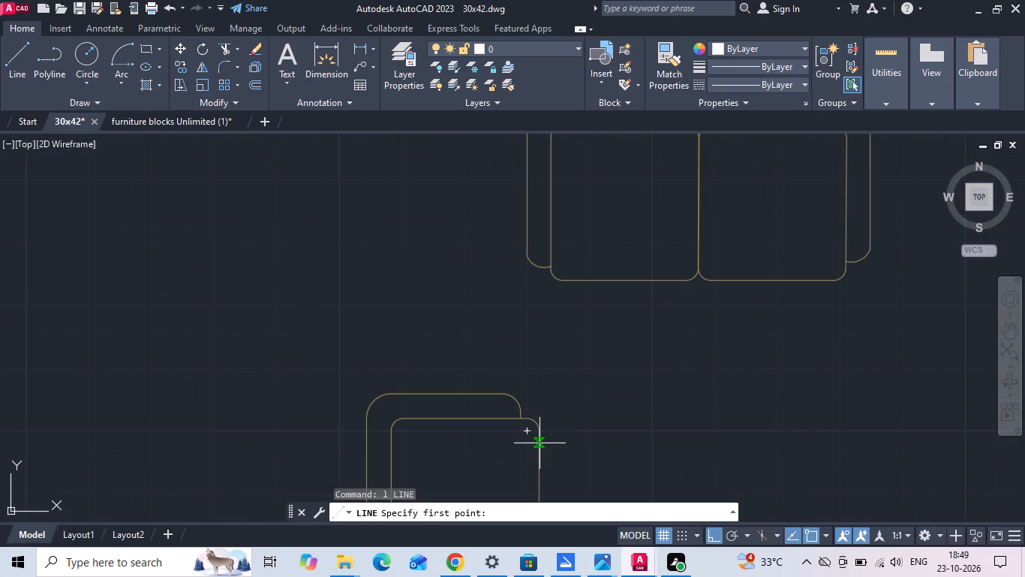
left_click_drag(543, 434, 543, 421)
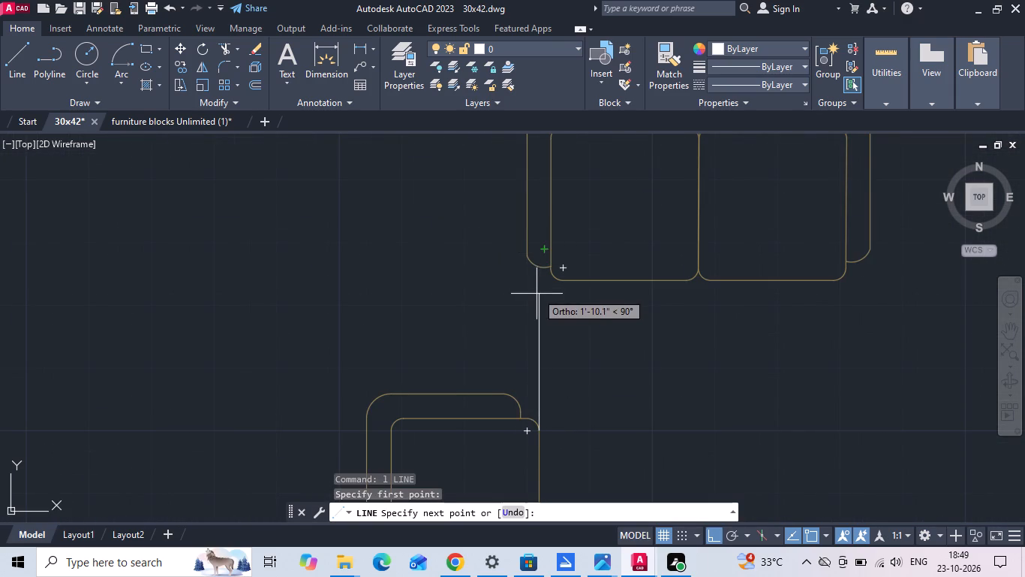
scroll(540, 253, "up", 2)
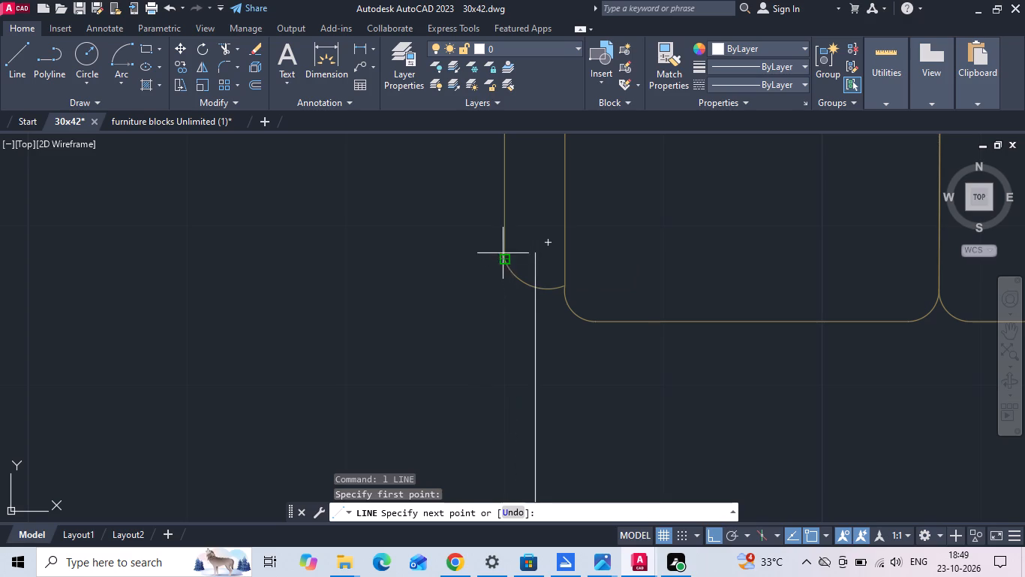
left_click(546, 257)
scroll(507, 273, "down", 3)
key("Escape")
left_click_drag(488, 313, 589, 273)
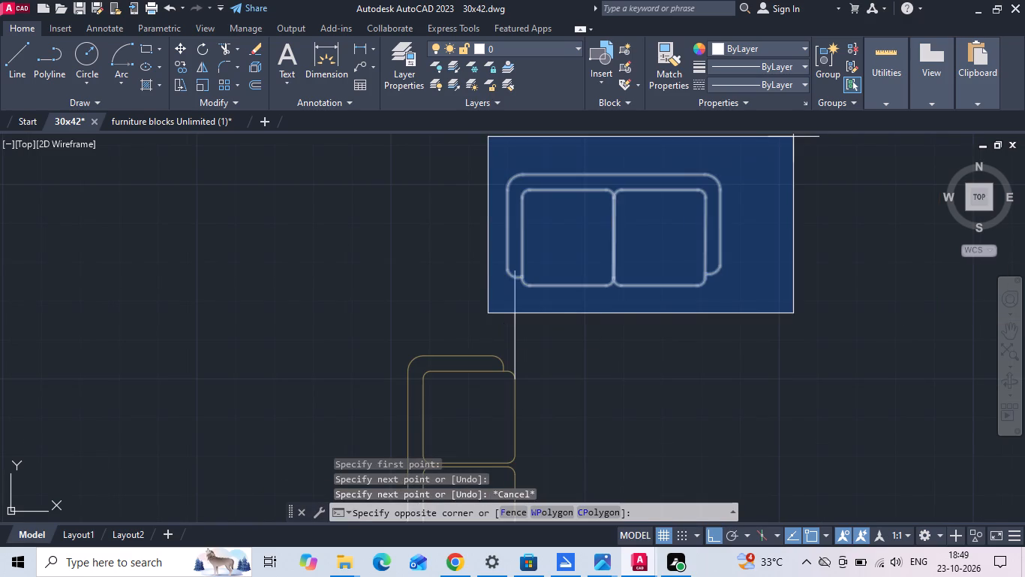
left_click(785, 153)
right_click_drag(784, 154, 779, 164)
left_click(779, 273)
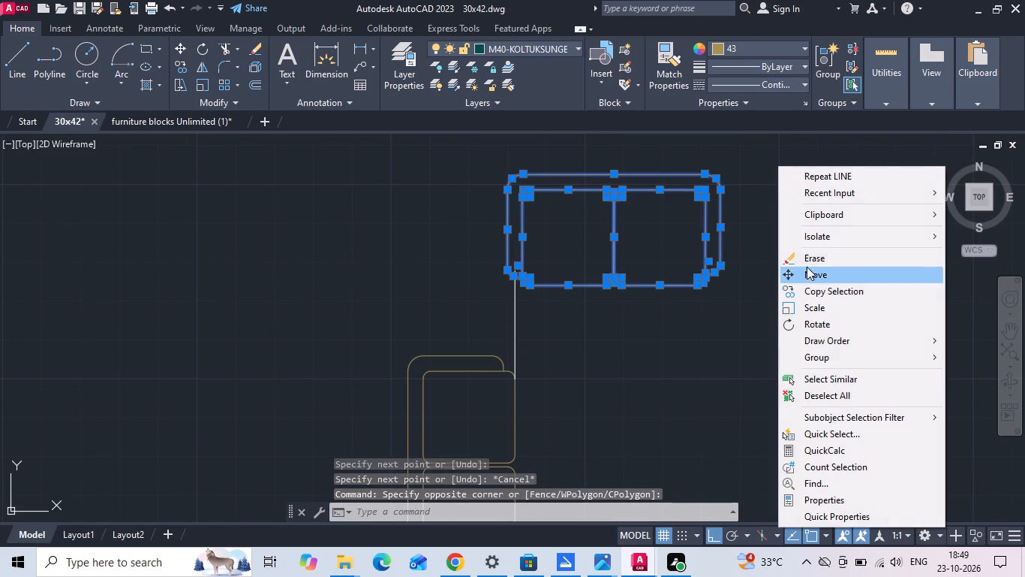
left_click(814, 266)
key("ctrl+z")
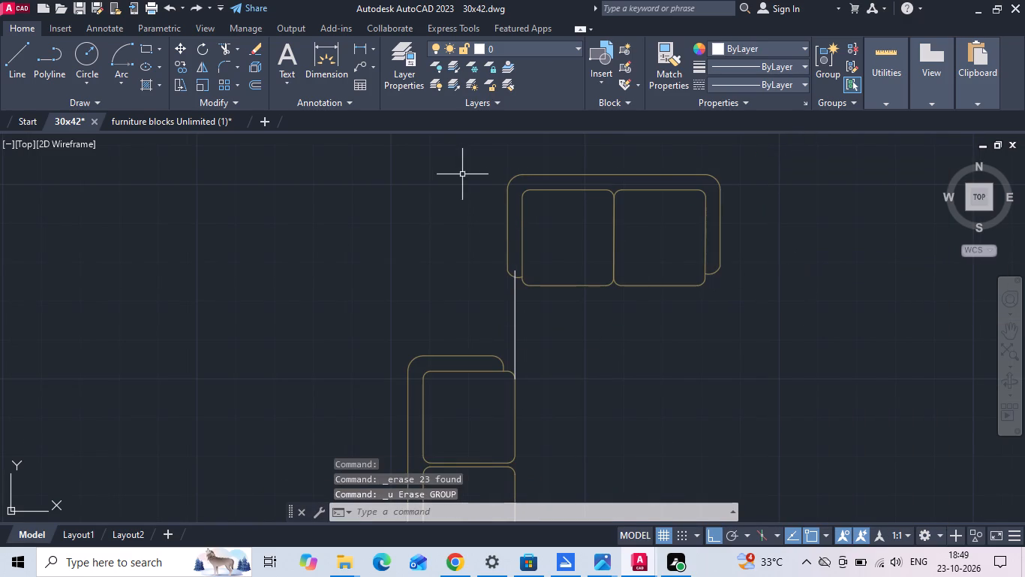
Move the two-seat sofa so the lower end of its left armrest's outer edge sits on the guide line's top end.
left_click_drag(461, 159, 475, 180)
left_click(771, 321)
right_click(545, 258)
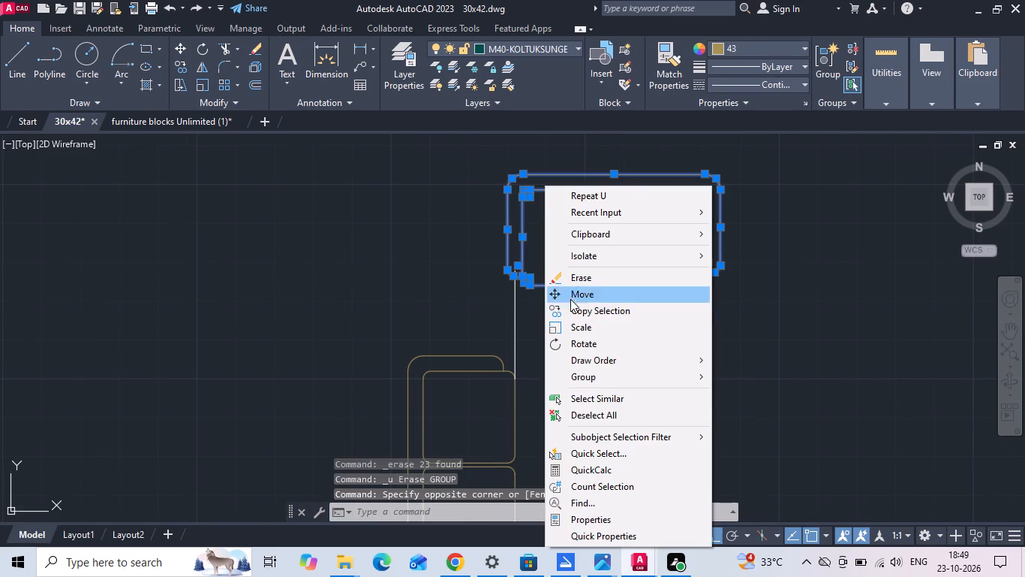
left_click(572, 299)
scroll(489, 260, "up", 4)
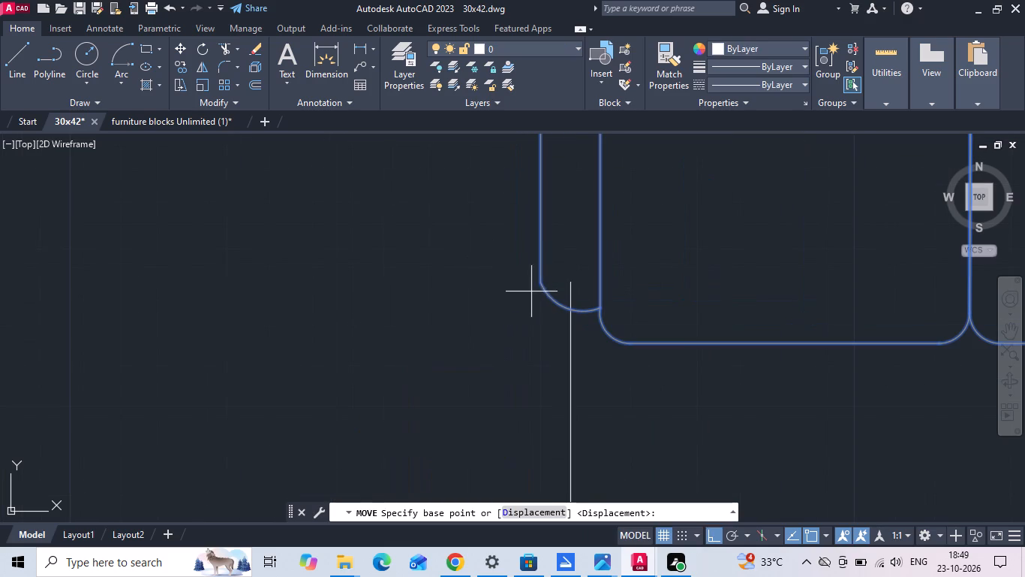
left_click(540, 285)
left_click(570, 282)
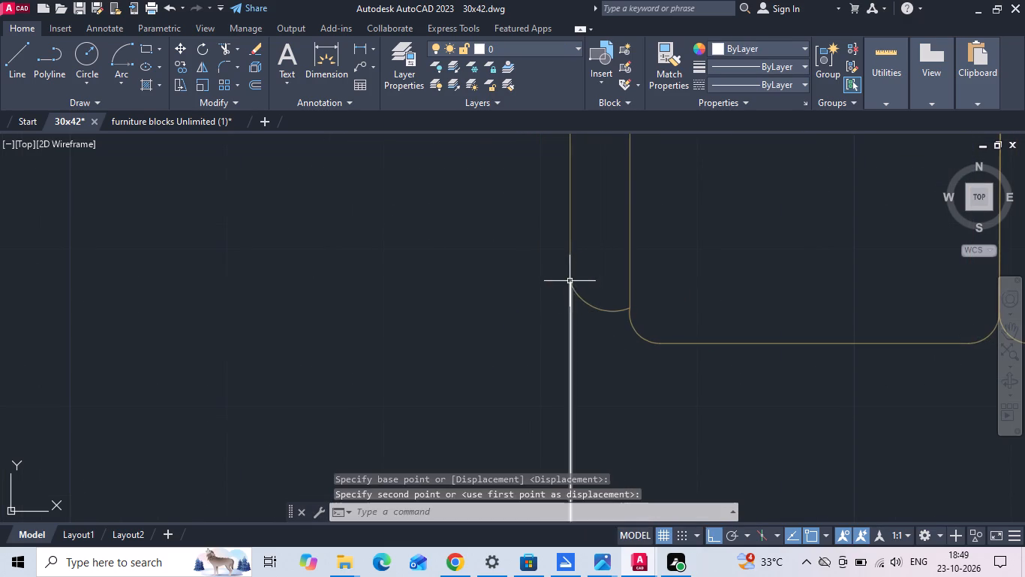
Erase the vertical guide line between the two-seat and three-seat sofas.
scroll(567, 276, "down", 3)
left_click(568, 314)
key("Delete")
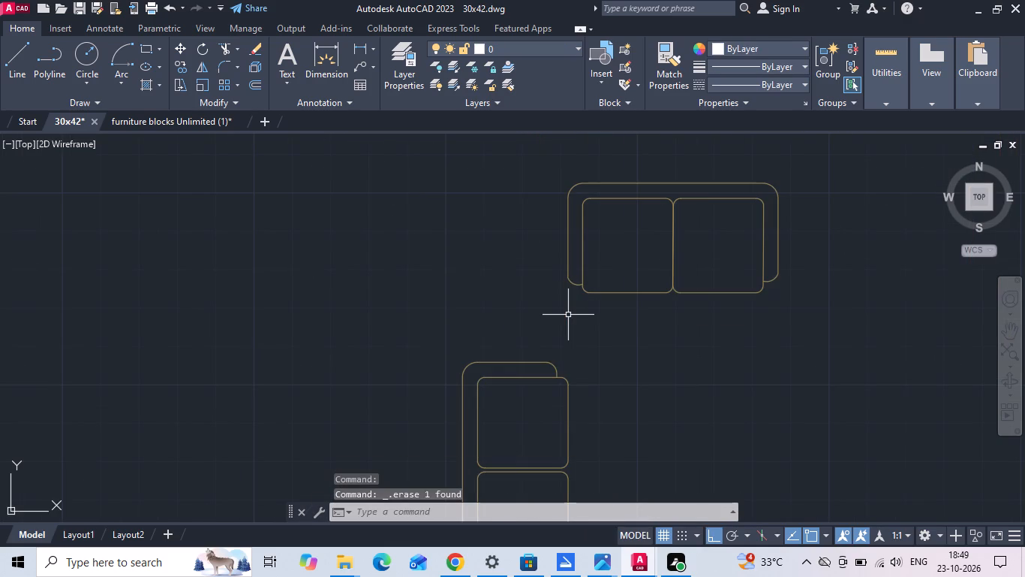
Draw a vertical guide line from the two-seat sofa's left armrest down to the three-seat sofa's bottom level, continuing 2' below it.
type("l")
key("space")
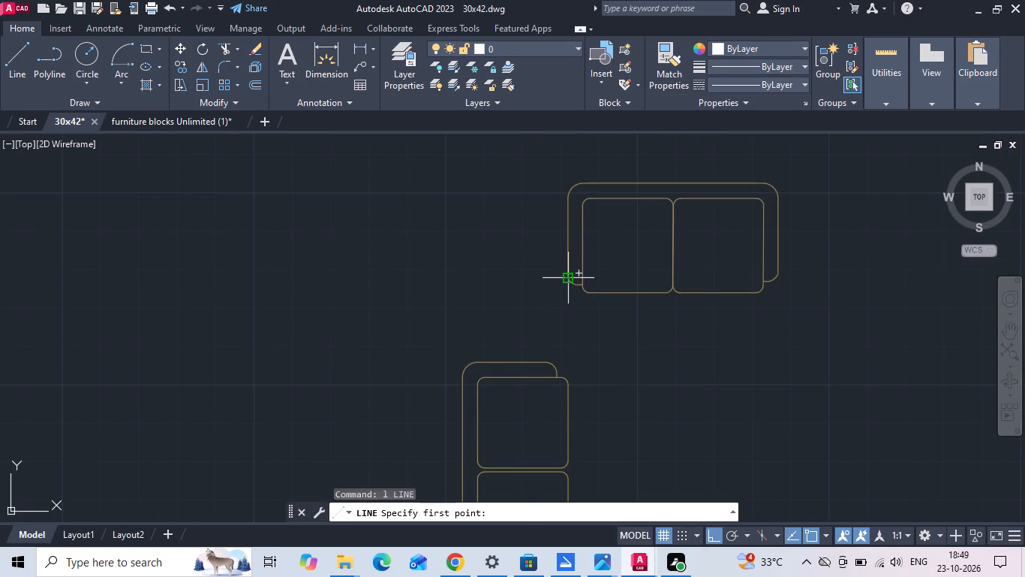
left_click(564, 281)
scroll(561, 257, "down", 3)
scroll(544, 388, "up", 3)
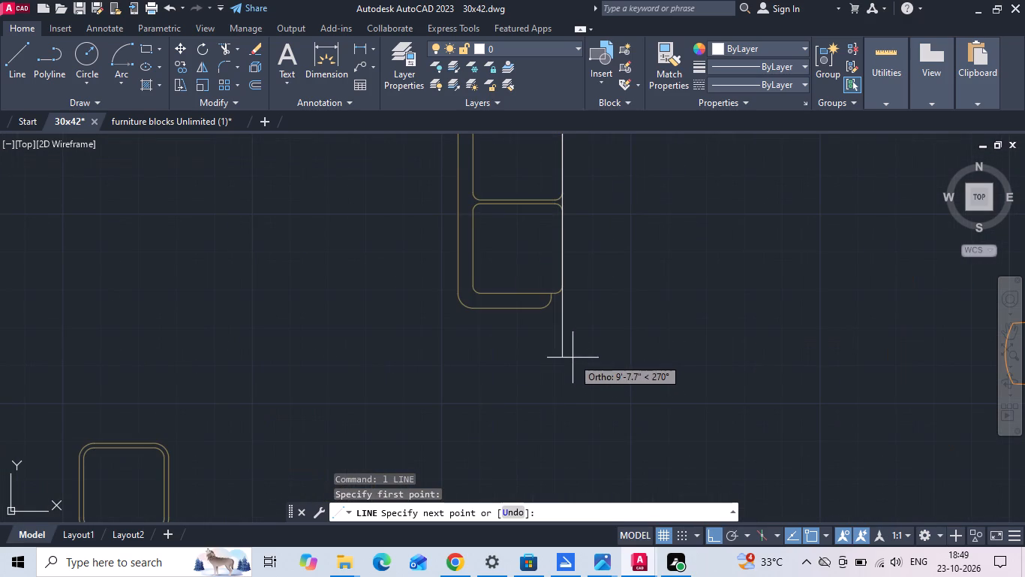
scroll(558, 385, "down", 2)
scroll(557, 371, "up", 2)
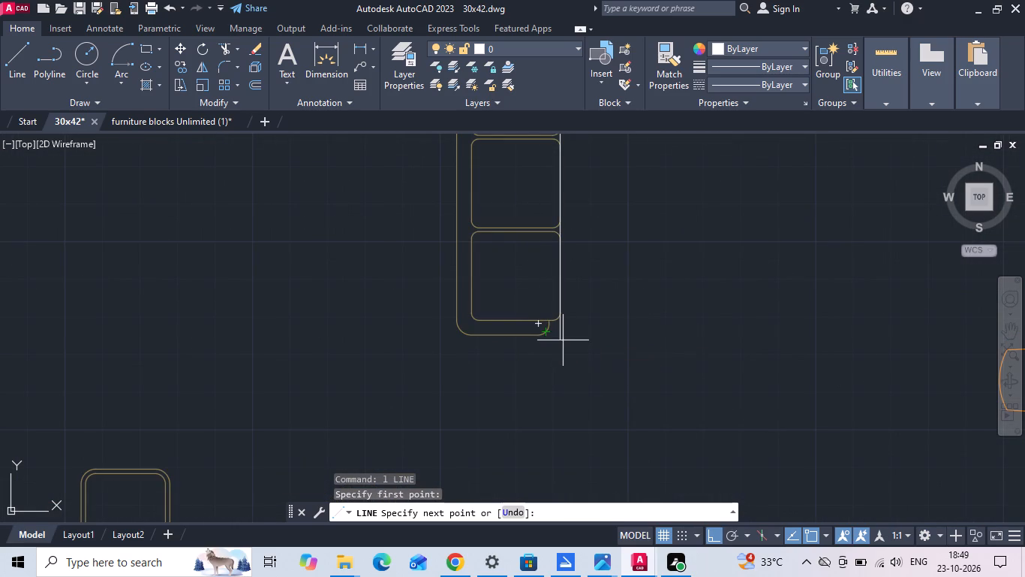
left_click(560, 340)
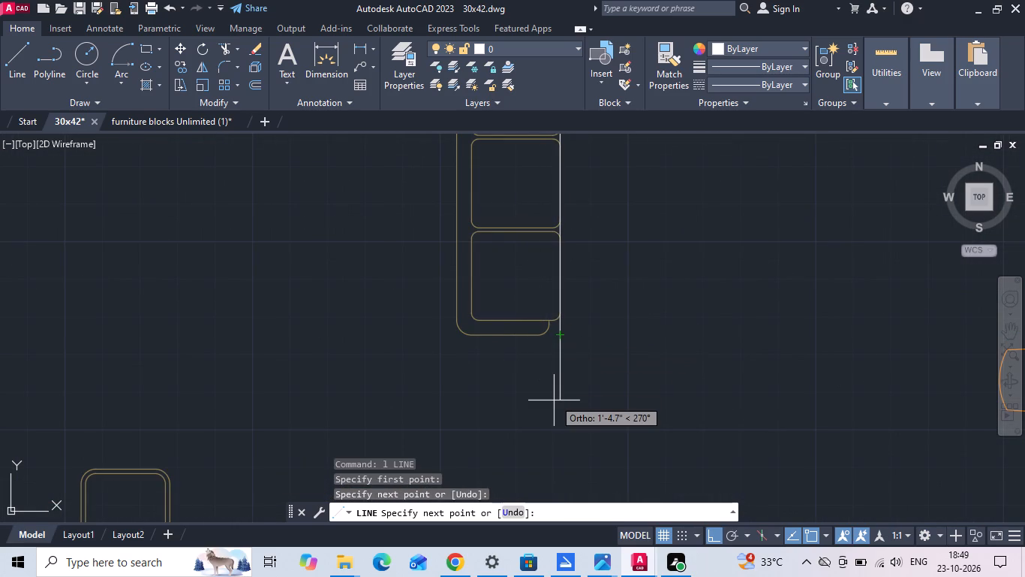
key("2")
key("apostrophe")
key("Return")
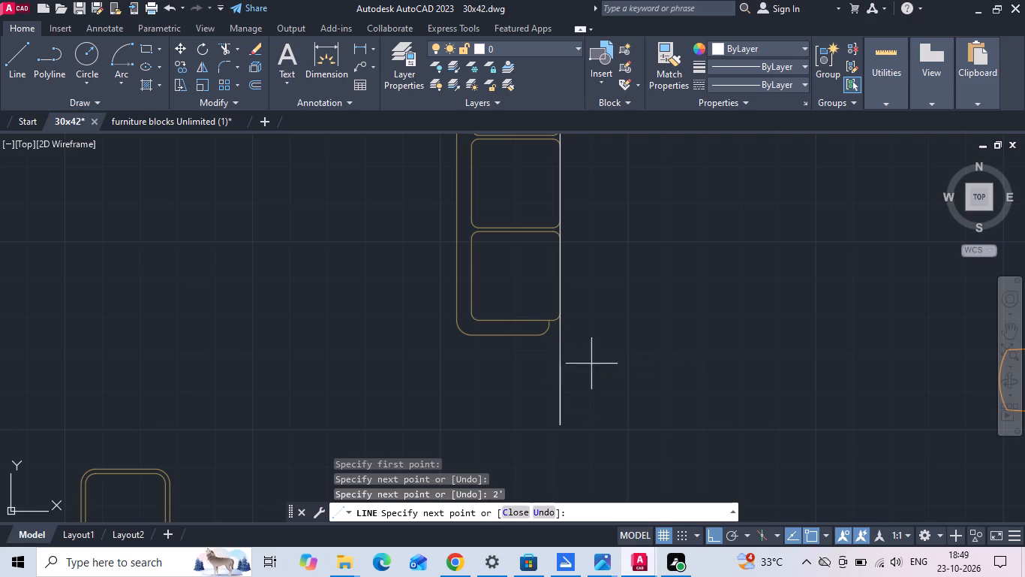
scroll(606, 334, "down", 2)
key("Escape")
Erase the round side table beside the two single-seat sofas.
scroll(506, 331, "down", 1)
middle_click_drag(489, 392, 529, 332)
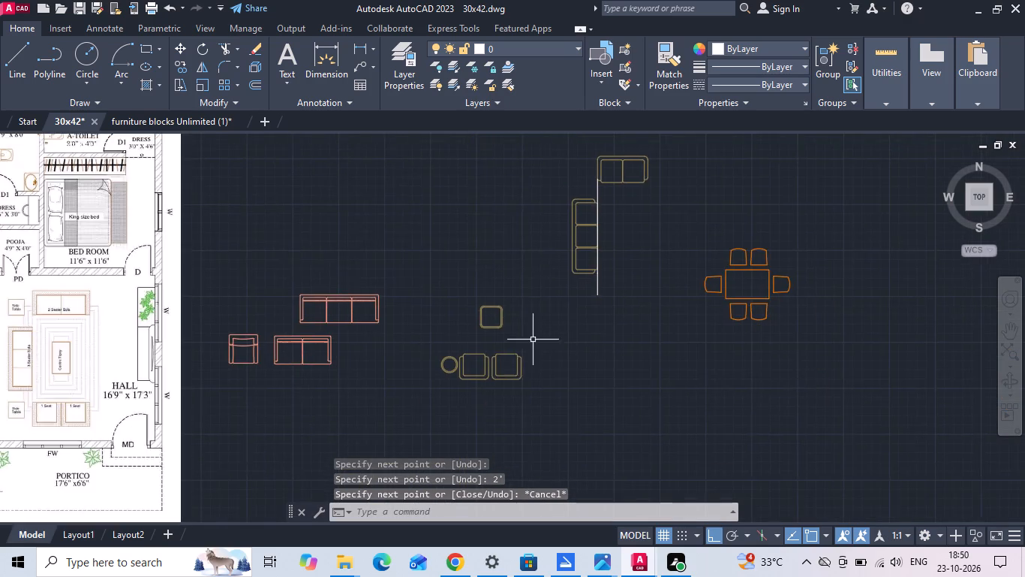
scroll(533, 340, "down", 1)
scroll(485, 369, "up", 4)
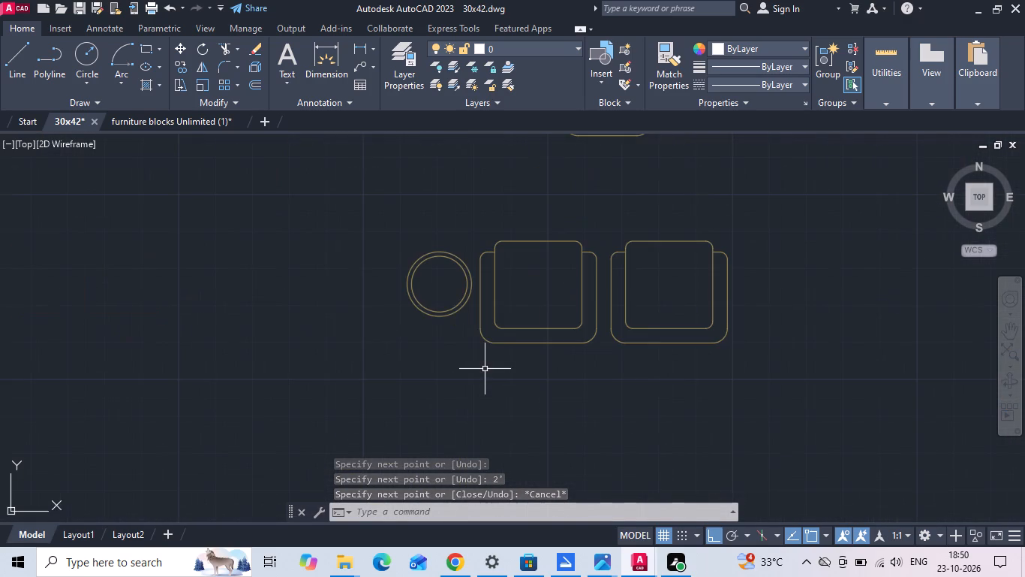
left_click(450, 345)
left_click(415, 264)
key("Delete")
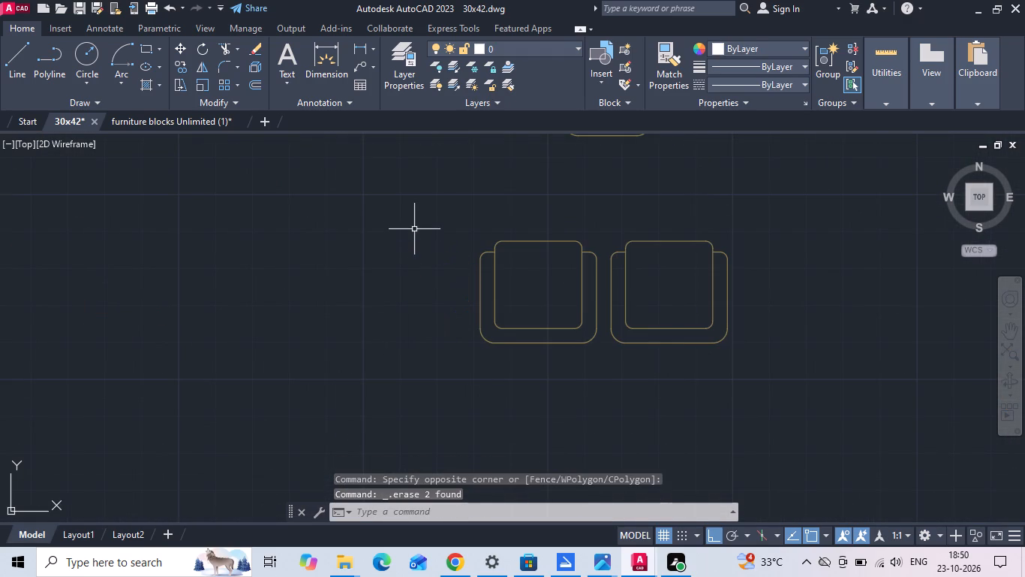
Move both single-seat sofas together so the left one's outer armrest edge meets the guide line's lower end.
left_click_drag(414, 228, 431, 243)
left_click(785, 378)
right_click(785, 378)
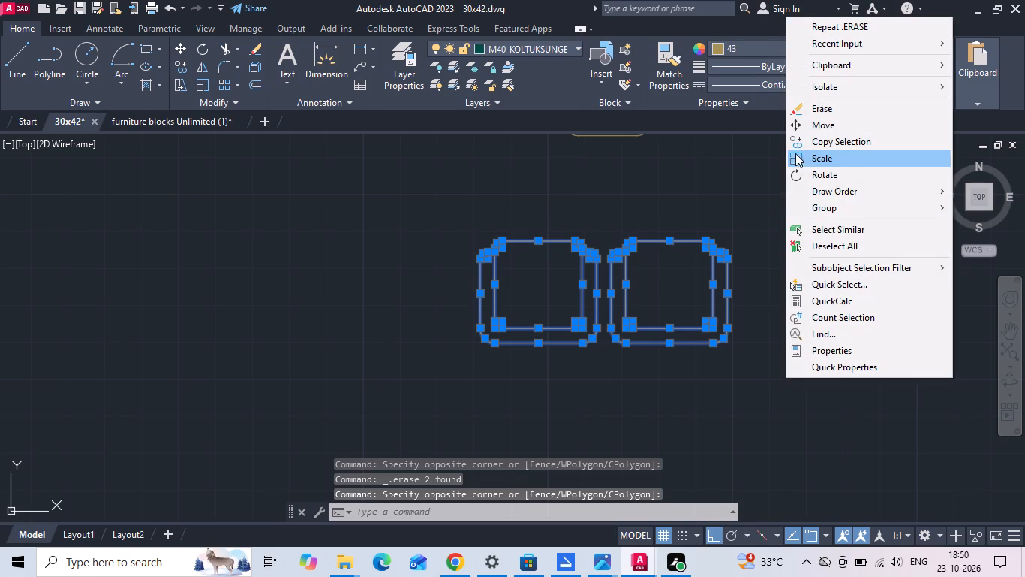
left_click(802, 132)
scroll(495, 259, "up", 1)
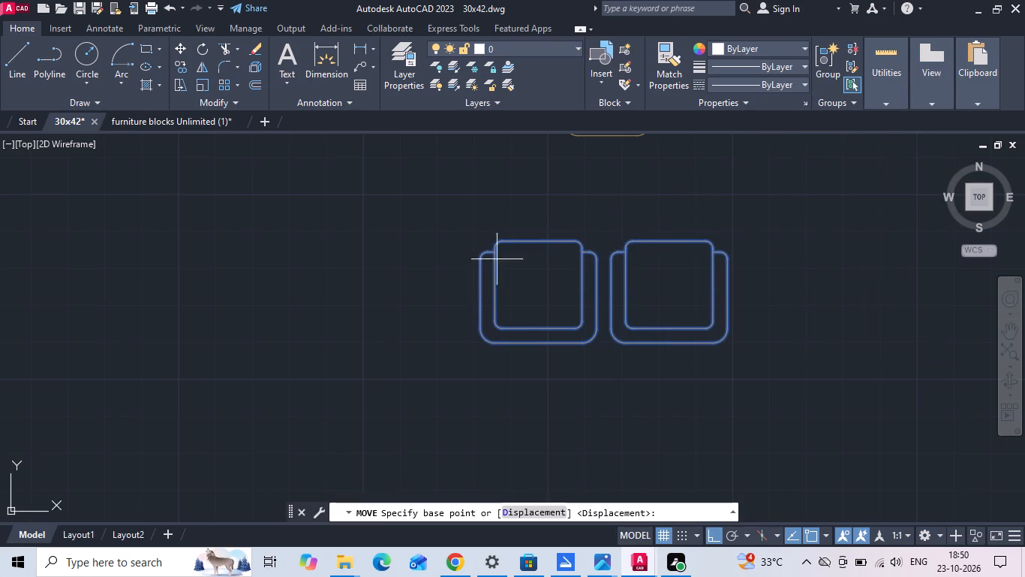
scroll(494, 260, "up", 1)
left_click(458, 259)
scroll(451, 308, "down", 3)
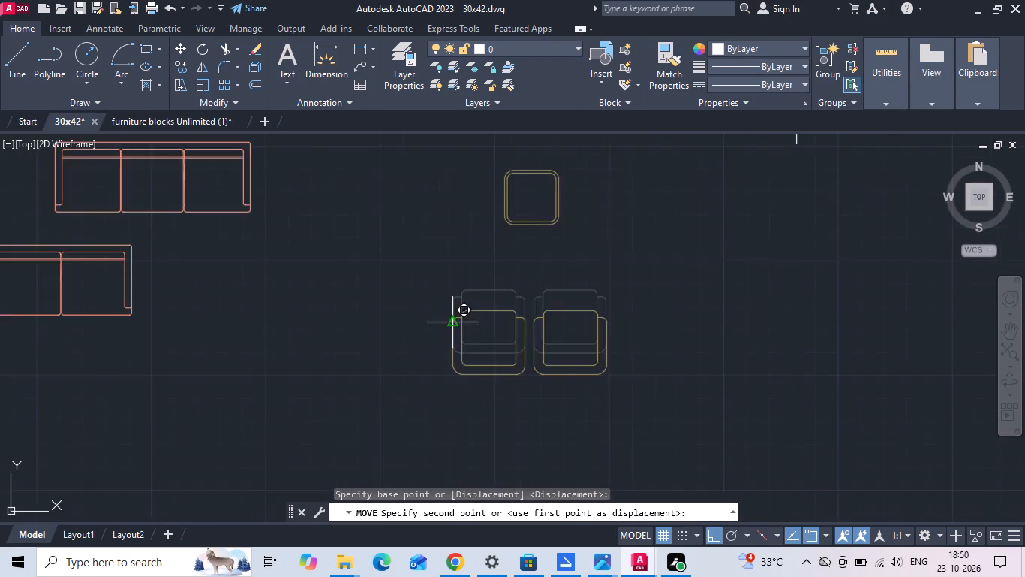
scroll(451, 318, "down", 3)
scroll(570, 256, "up", 3)
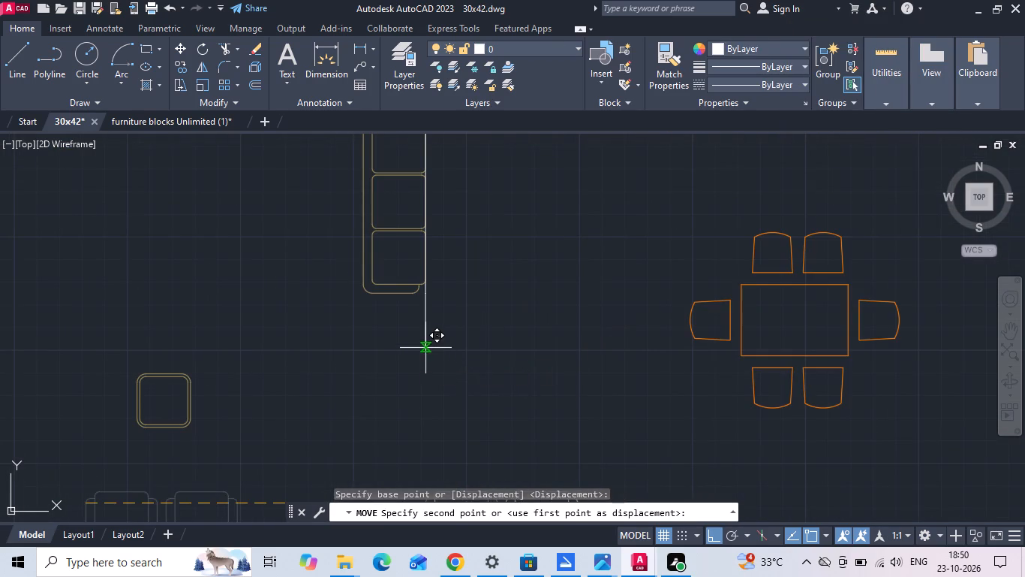
left_click(427, 350)
scroll(485, 307, "down", 1)
middle_click_drag(500, 261, 503, 291)
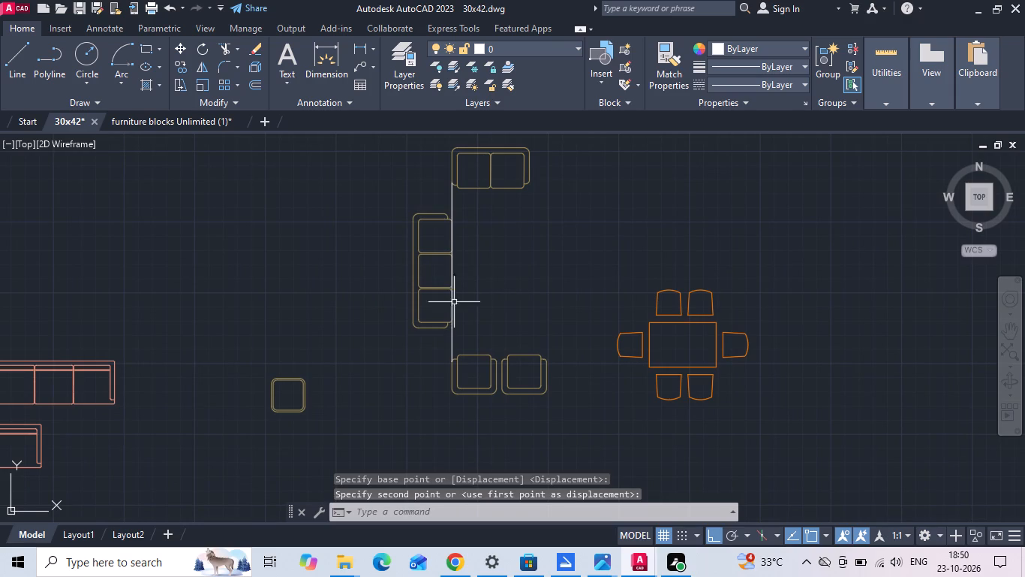
Erase both segments of the vertical guide line running alongside the three-seat sofa.
left_click(452, 312)
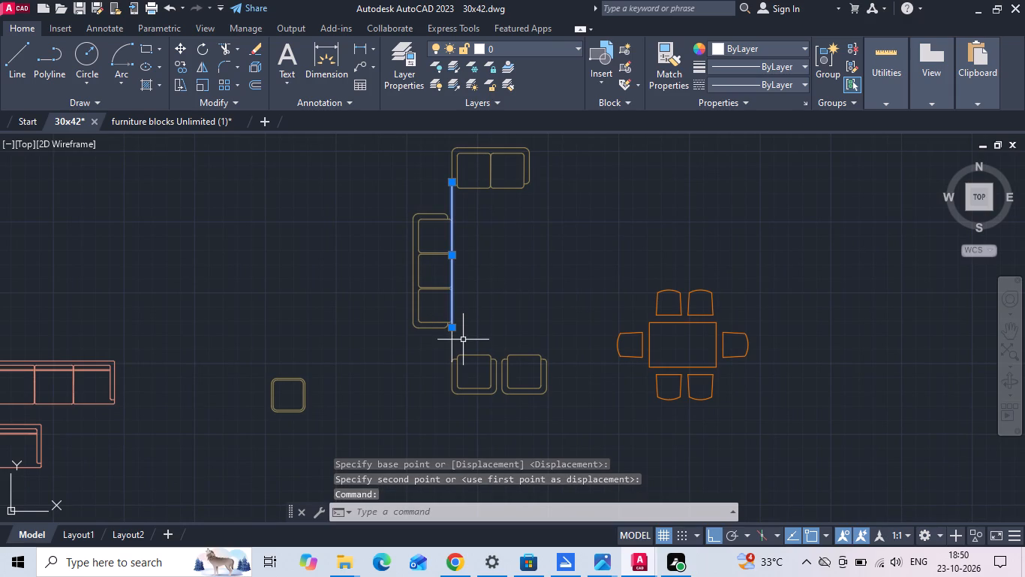
key("Delete")
left_click(450, 347)
key("Delete")
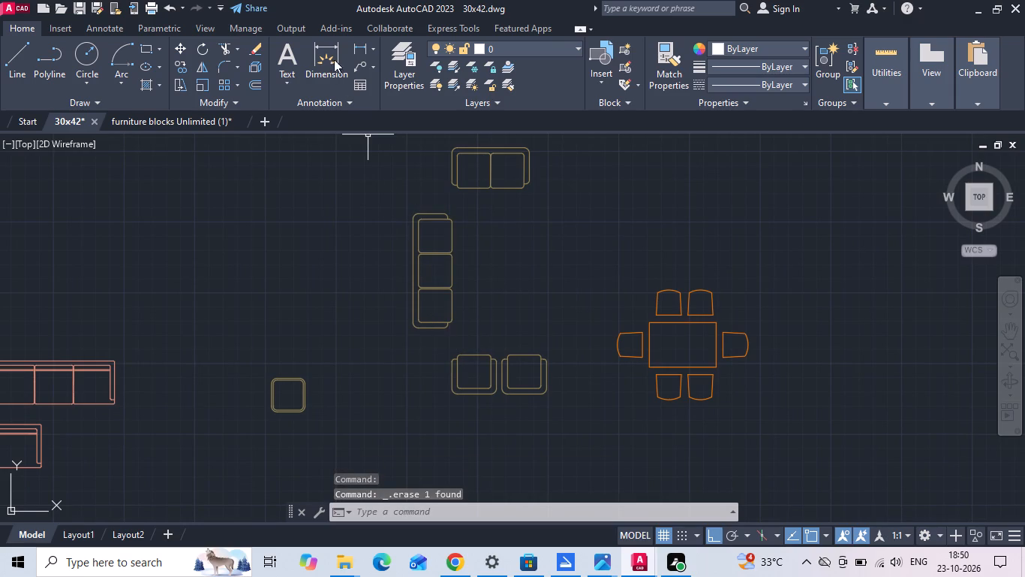
Draw a vertical line from the two-seat sofa's left armrest down to the level of the three-seat sofa's top edge.
type("l")
key("space")
scroll(455, 170, "up", 2)
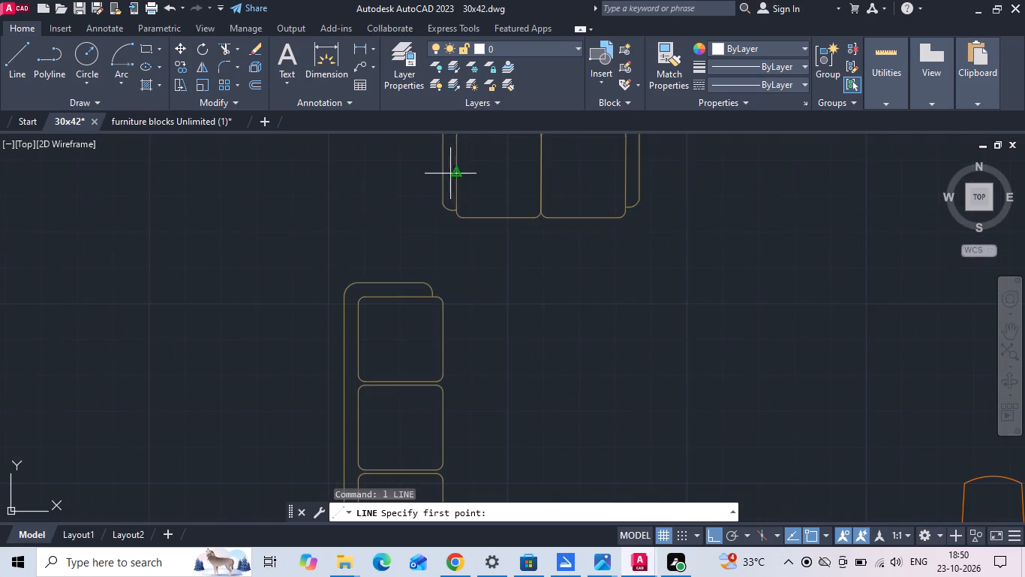
scroll(433, 219, "up", 2)
left_click(451, 183)
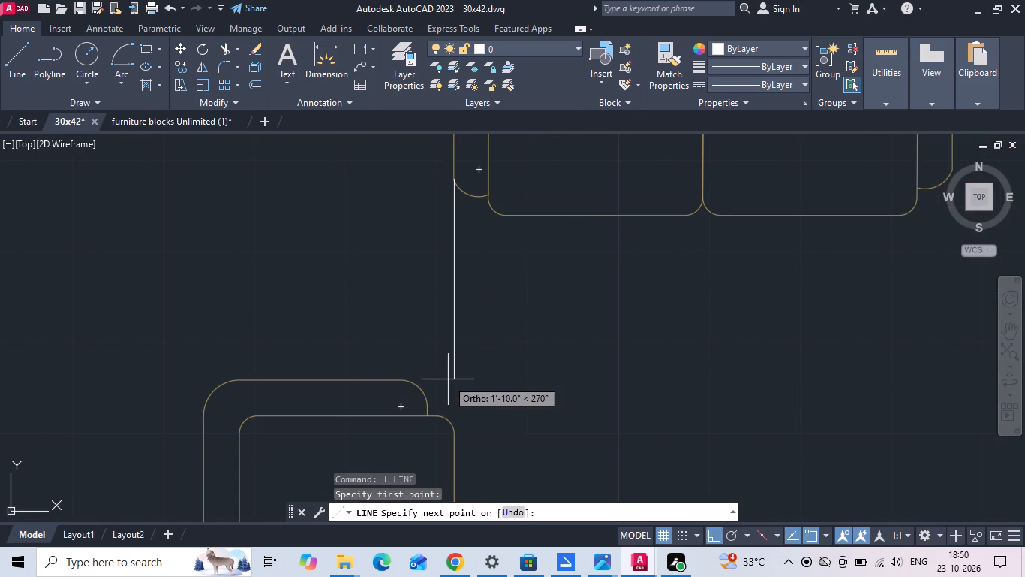
left_click(517, 376)
key("Escape")
Measure the vertical gap line between the two-seat and three-seat sofas with a linear dimension, without placing it.
left_click(354, 47)
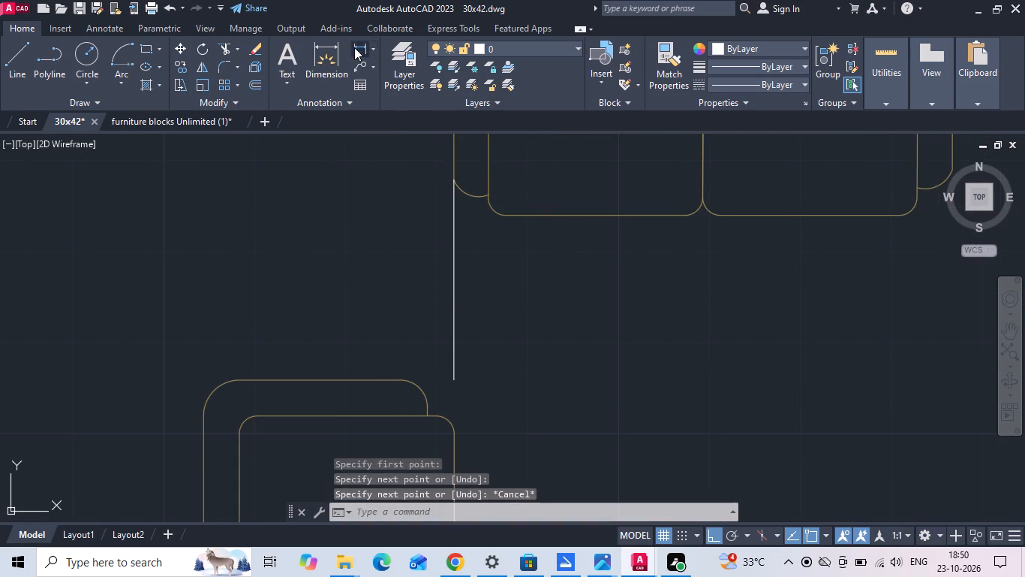
left_click(449, 177)
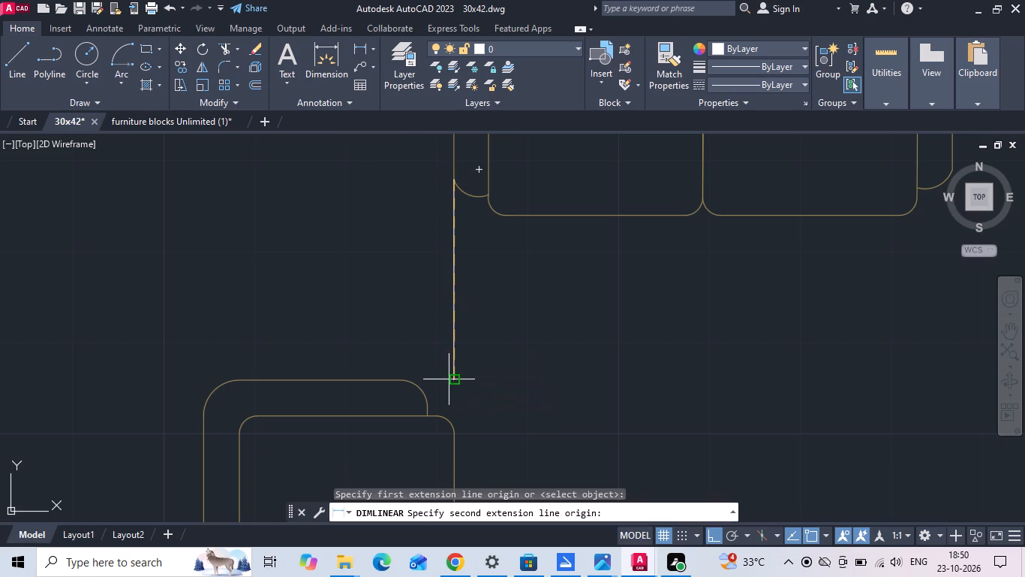
left_click(449, 379)
scroll(447, 370, "down", 4)
key("Escape")
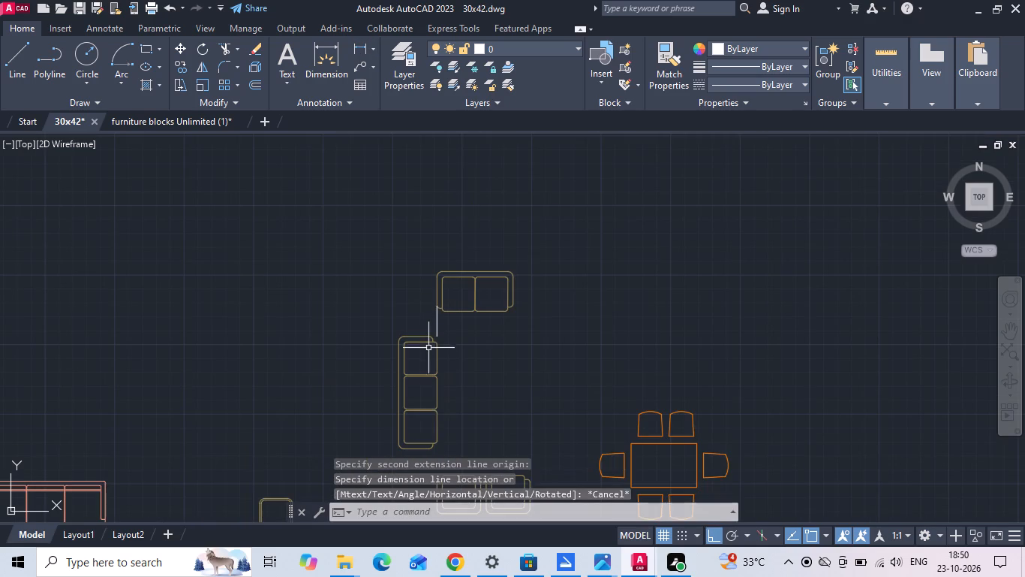
Draw a vertical line from the three-seat sofa's bottom edge down to the top level of the left single-seat sofa's armrest.
middle_click_drag(428, 352, 423, 262)
type("l")
key("space")
scroll(436, 449, "up", 2)
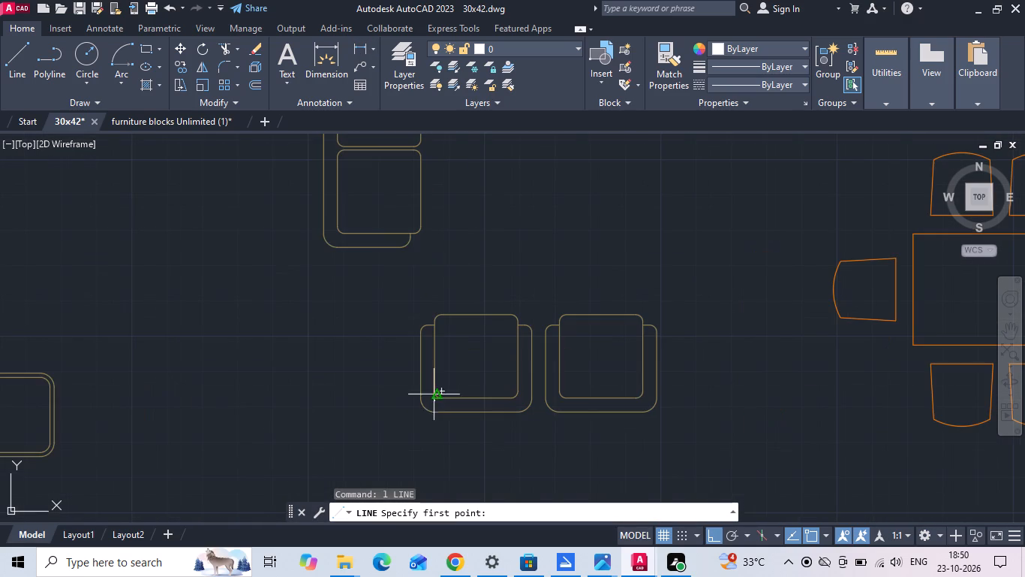
left_click_drag(402, 251, 402, 261)
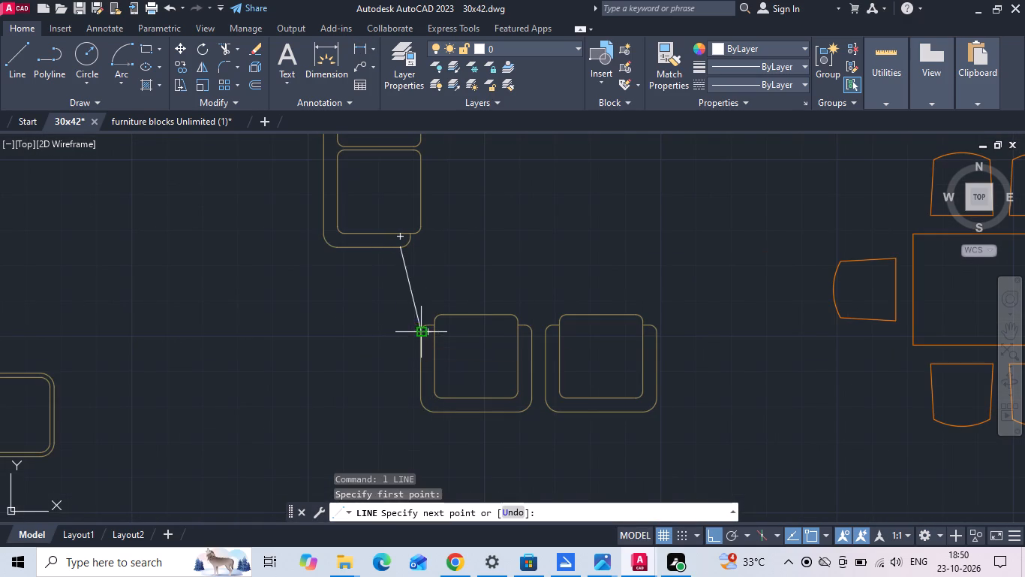
left_click(399, 324)
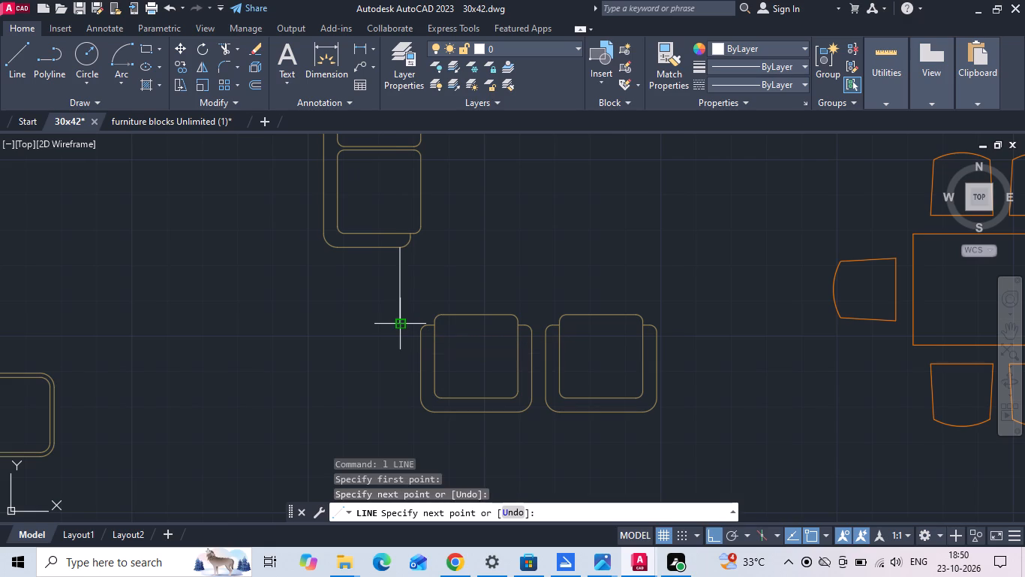
key("Escape")
Measure the vertical gap line below the three-seat sofa with a linear dimension, without placing it.
left_click(351, 47)
scroll(400, 276, "up", 1)
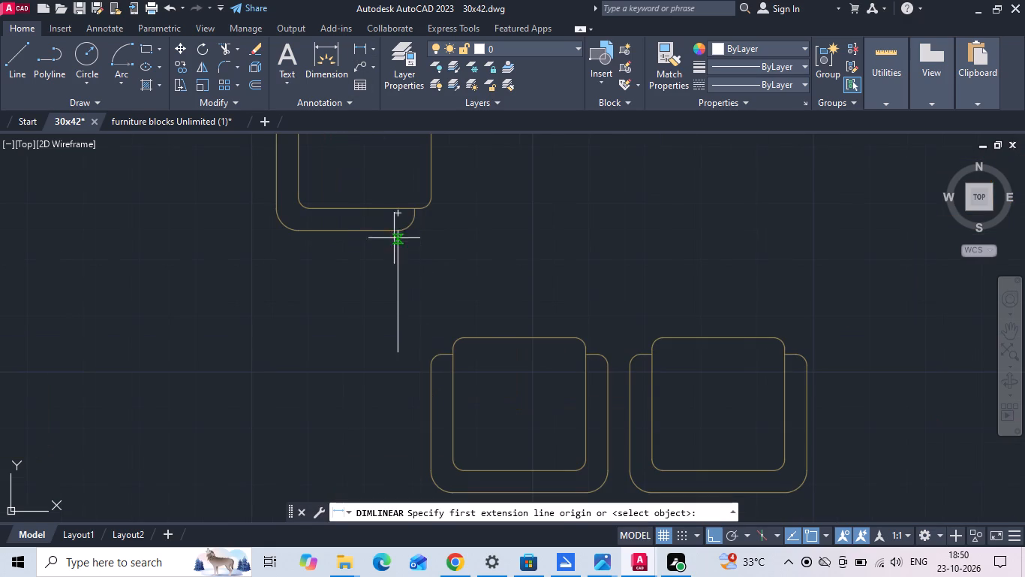
left_click_drag(394, 230, 395, 241)
left_click(397, 352)
scroll(397, 352, "down", 2)
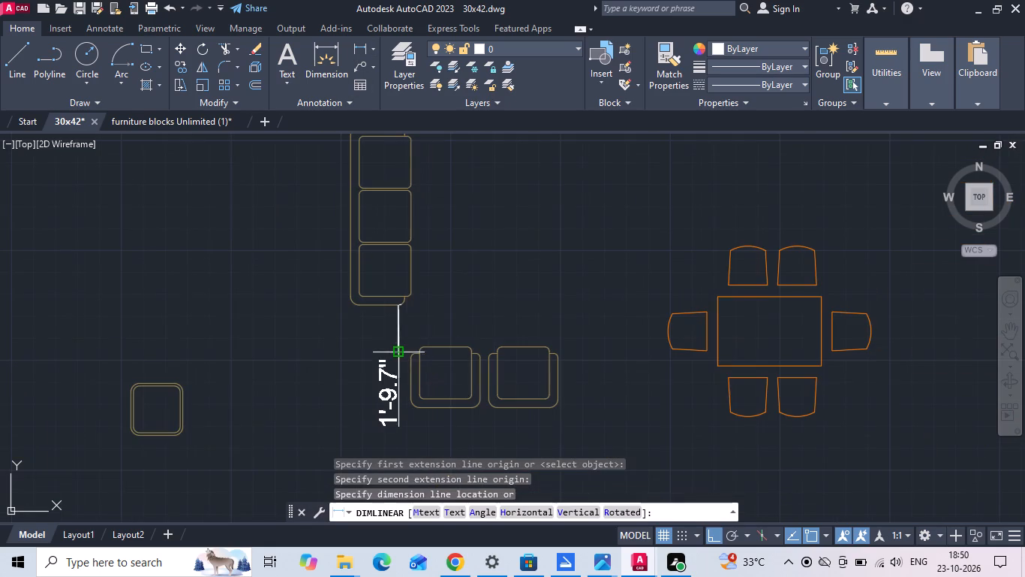
key("Escape")
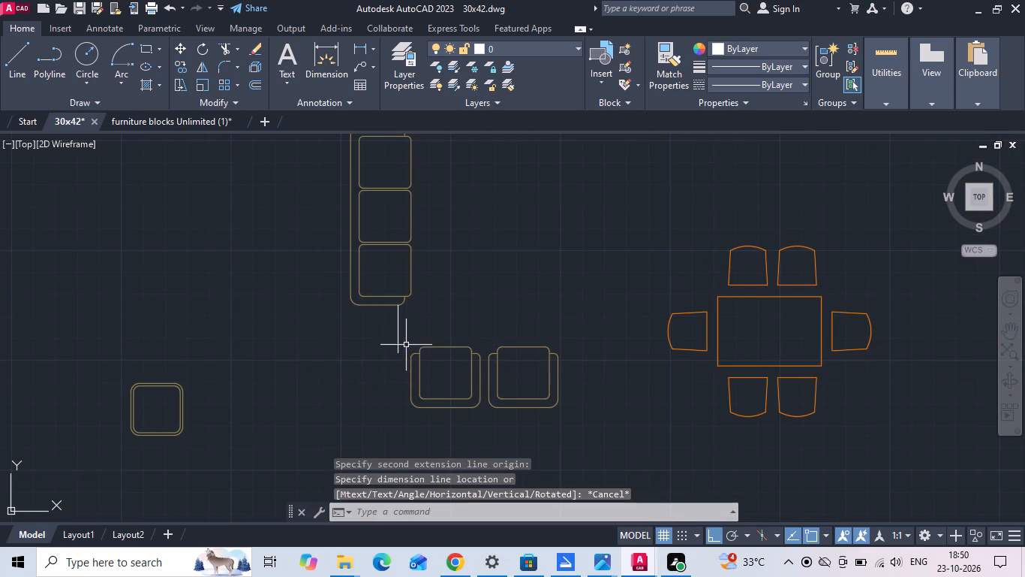
Move both single-seat sofas together straight down by 0.3.
left_click(410, 342)
left_click(612, 435)
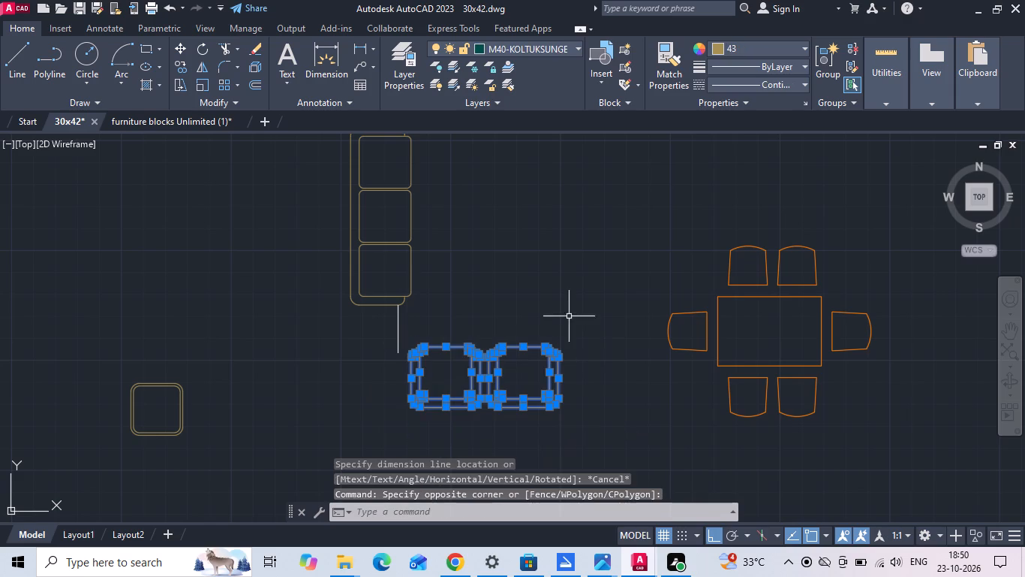
right_click(565, 306)
left_click(579, 296)
left_click_drag(582, 270, 587, 285)
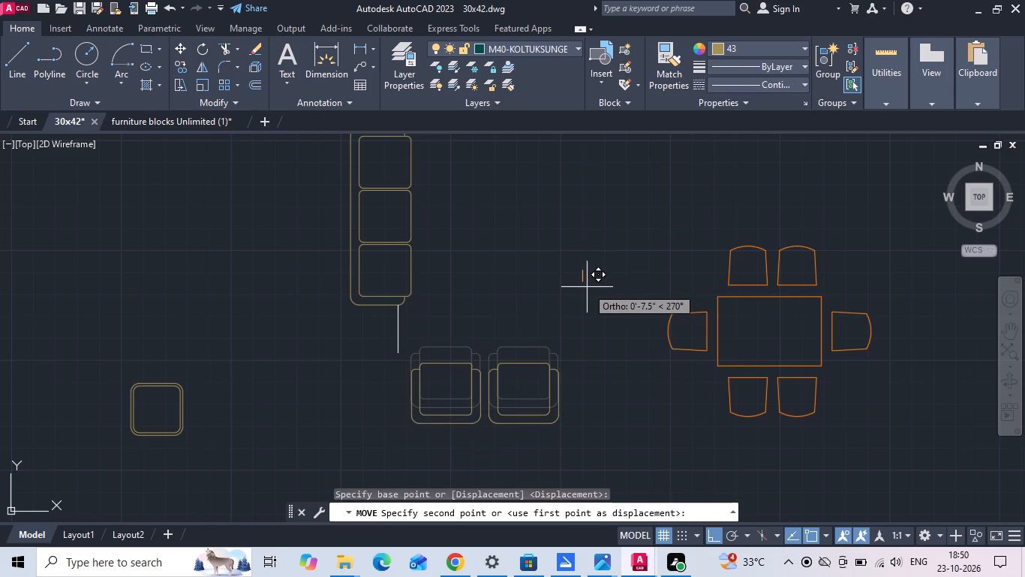
type(".3")
key("Return")
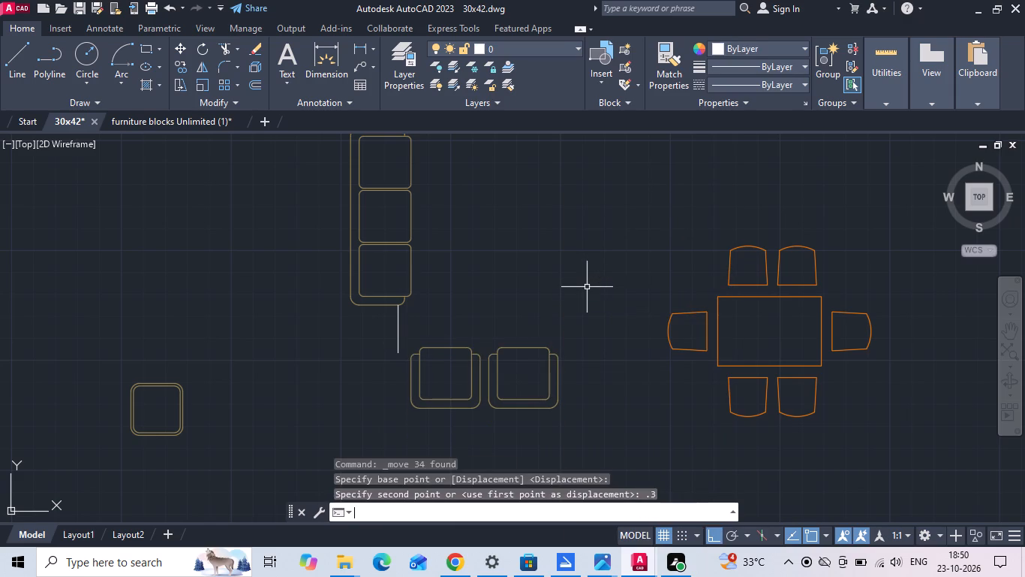
Erase the vertical gap line between the three-seat sofa and the single-seat sofas.
left_click_drag(430, 324, 401, 337)
left_click(381, 337)
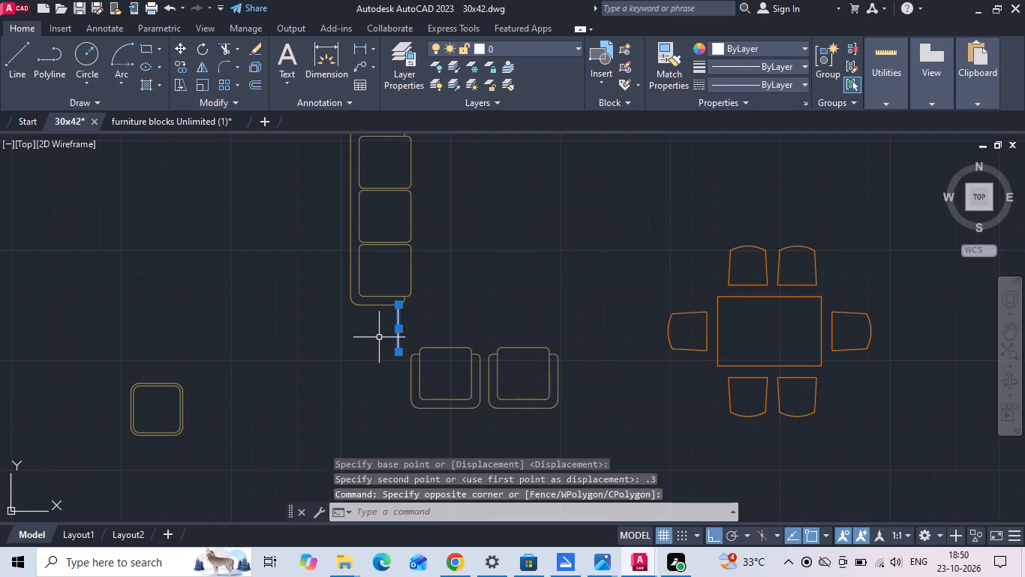
key("Delete")
Move the olive square side table horizontally about 8'-2" toward the single-seat sofas, placing it below the three-seat sofa.
middle_click_drag(306, 331, 379, 295)
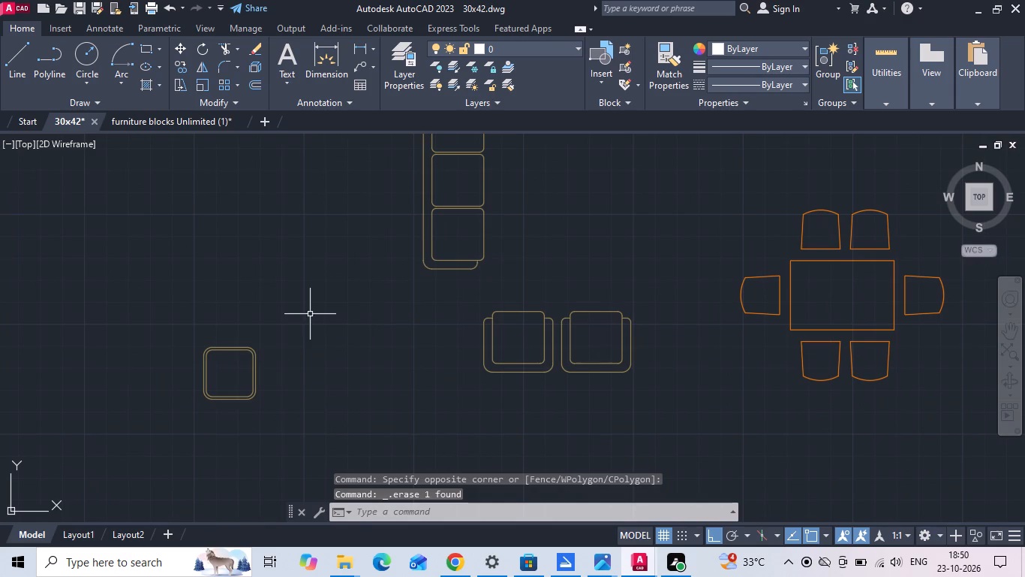
left_click_drag(299, 314, 275, 349)
left_click(101, 470)
right_click(129, 276)
left_click(178, 300)
scroll(267, 320, "up", 1)
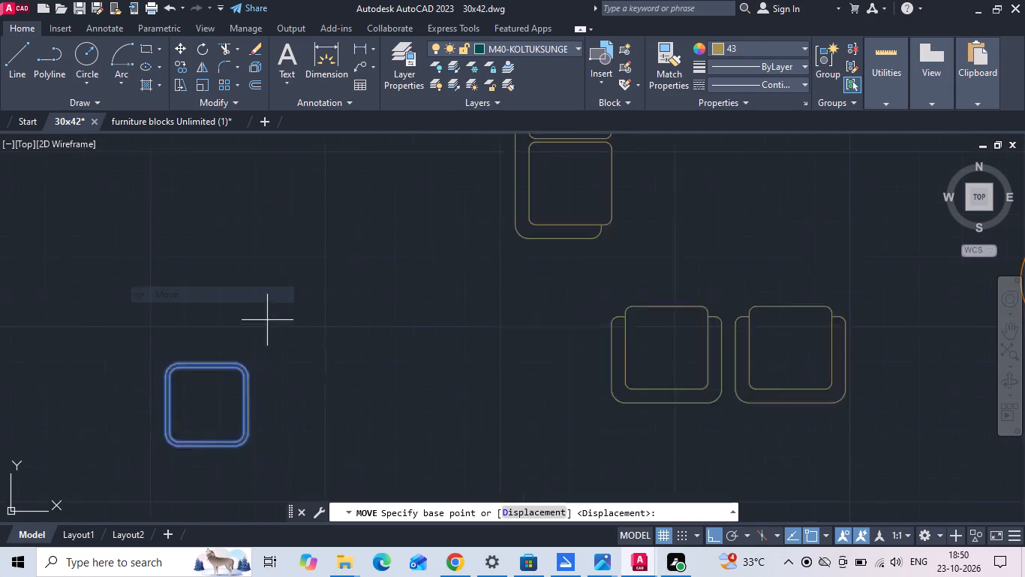
scroll(267, 320, "up", 1)
left_click(209, 386)
scroll(212, 385, "down", 1)
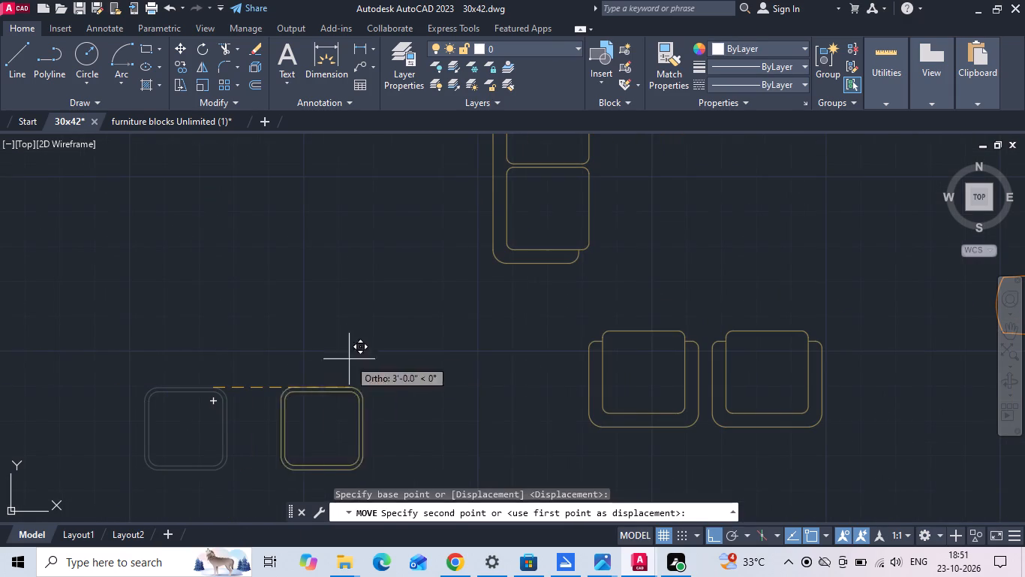
left_click(554, 298)
Draw a horizontal guide line leftward from the left single-seat sofa's front seat edge, past the side table.
middle_click_drag(501, 344, 500, 298)
key("l")
key("space")
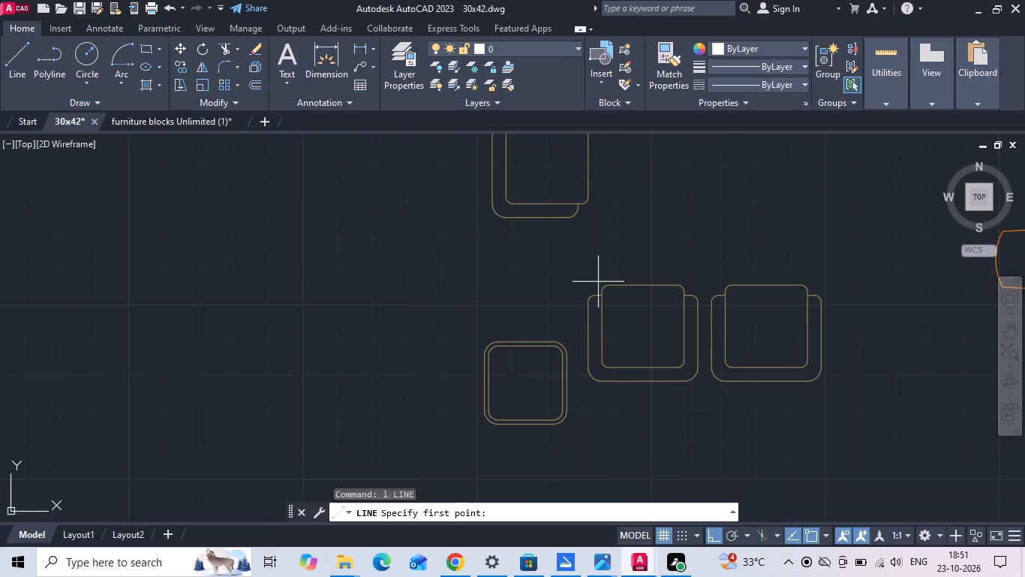
scroll(627, 277, "up", 1)
left_click(595, 288)
left_click(293, 289)
key("Escape")
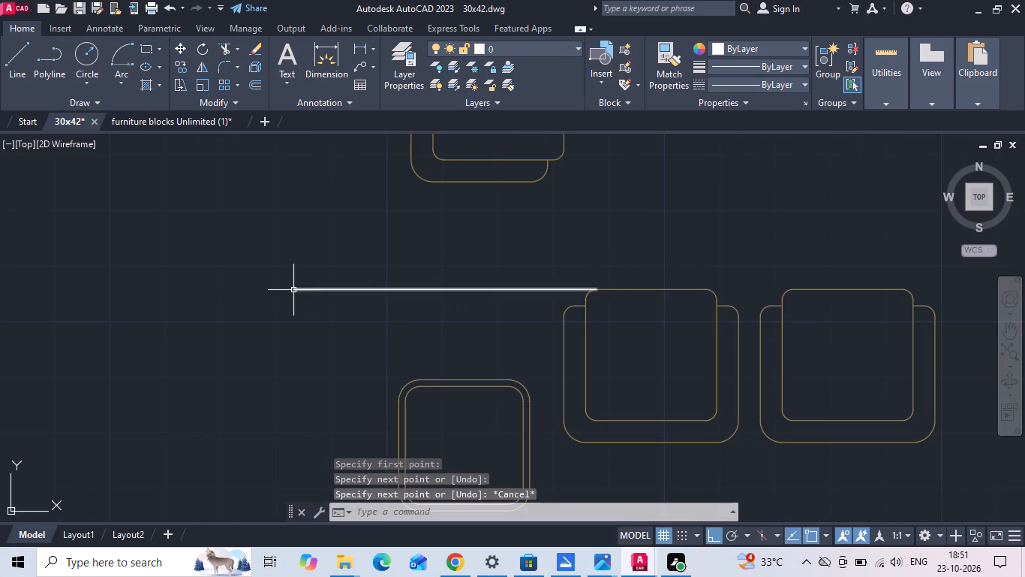
Draw a vertical guide line from the three-seat sofa's bottom edge down across the horizontal guide line.
key("l")
key("space")
left_click(534, 185)
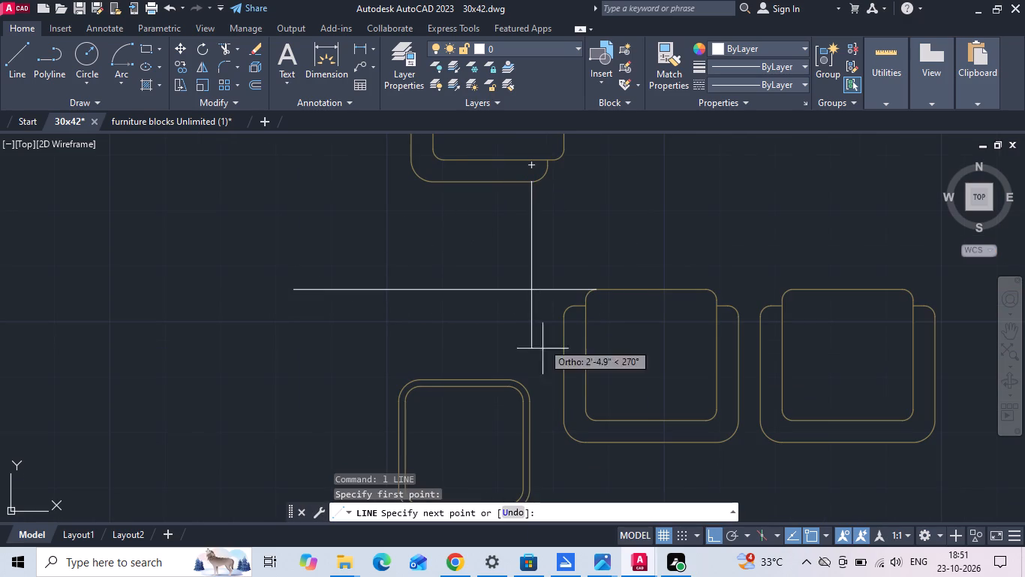
left_click(543, 388)
middle_click_drag(543, 376, 542, 316)
key("Escape")
Move the square side table so its inner outline's upper-right corner meets the intersection of the two guide lines.
left_click_drag(521, 282, 522, 331)
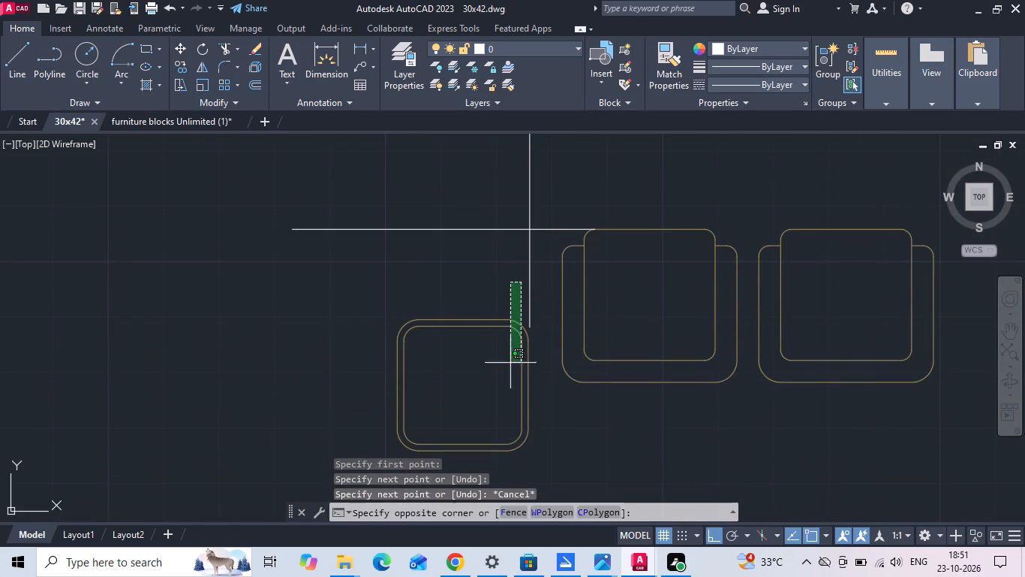
middle_click_drag(430, 440, 423, 391)
left_click(352, 406)
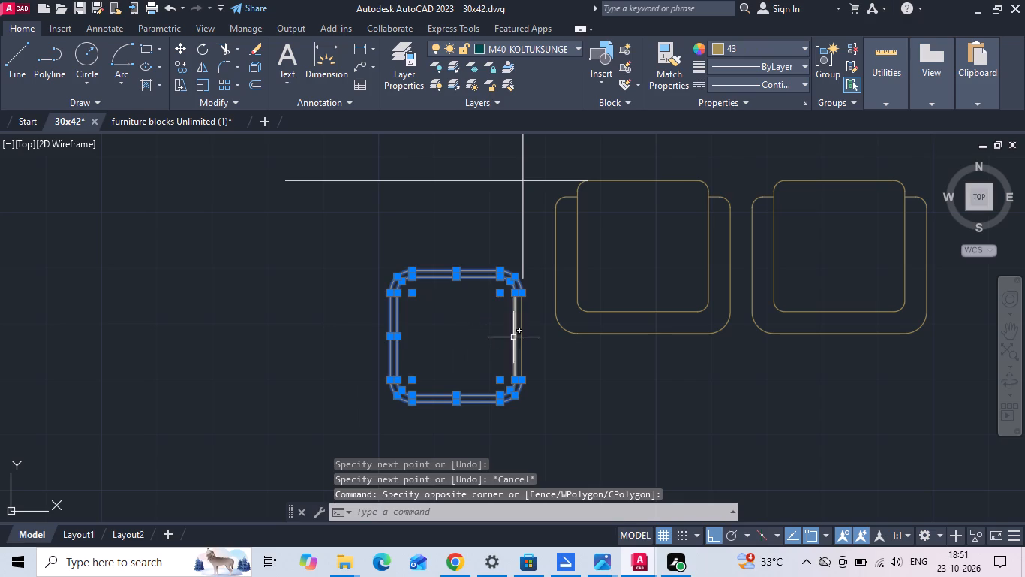
left_click_drag(528, 345, 525, 355)
left_click(478, 364)
right_click(475, 362)
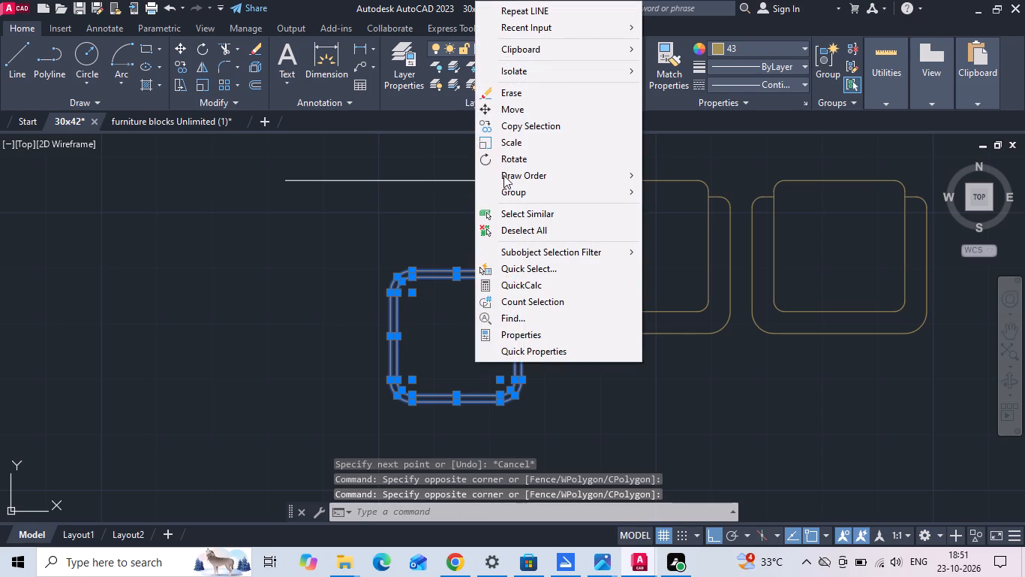
left_click(503, 113)
scroll(485, 253, "up", 1)
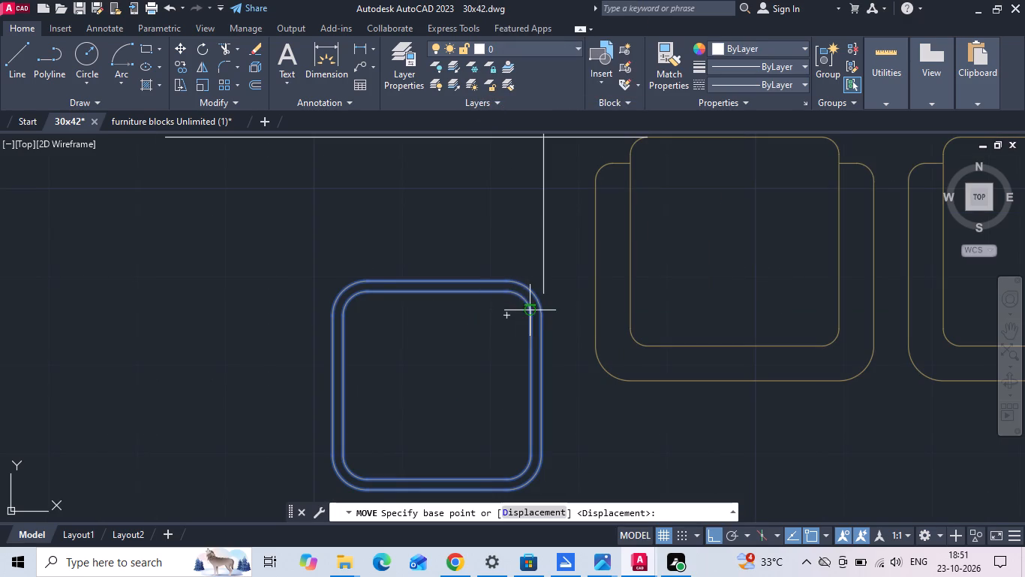
left_click(533, 295)
middle_click_drag(533, 277, 539, 368)
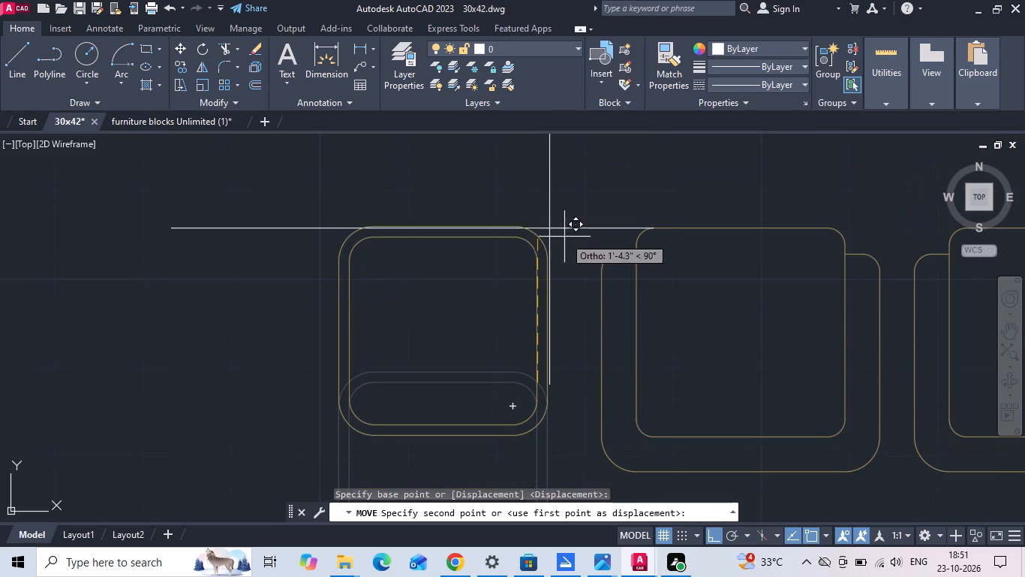
left_click(553, 227)
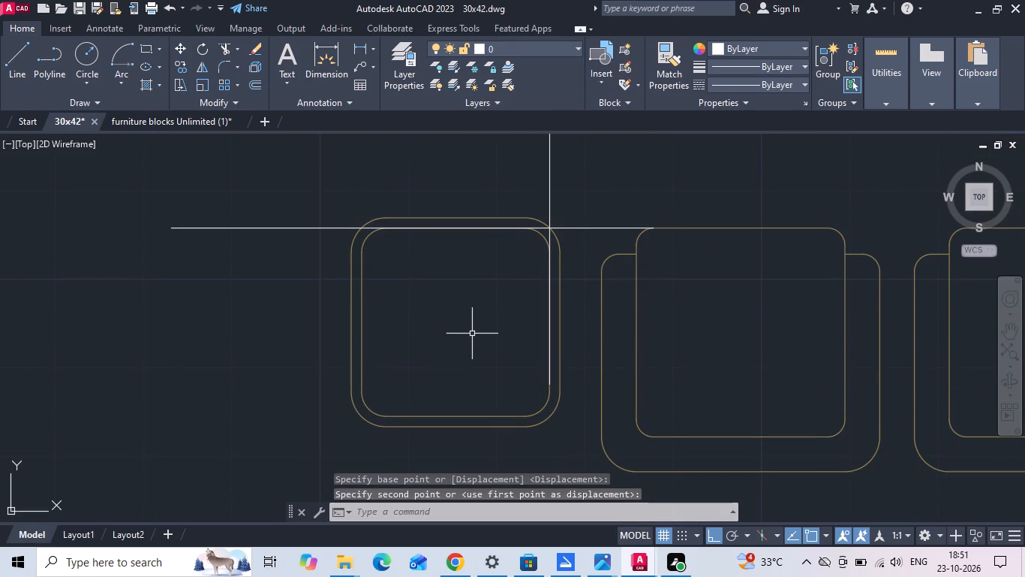
Move the square side table straight up about 9.3" toward the three-seat sofa.
left_click(339, 201)
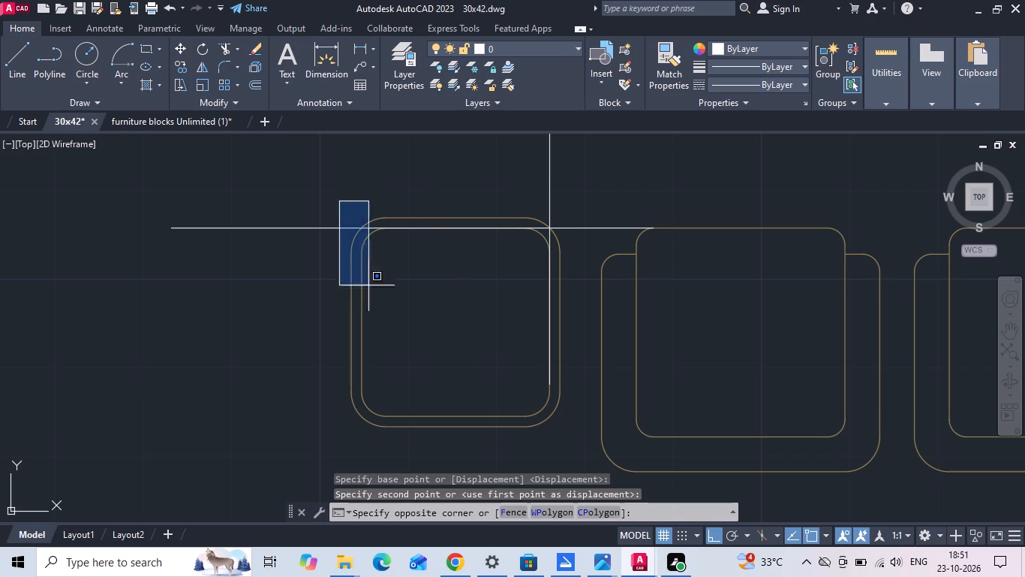
left_click(582, 464)
scroll(446, 443, "down", 2)
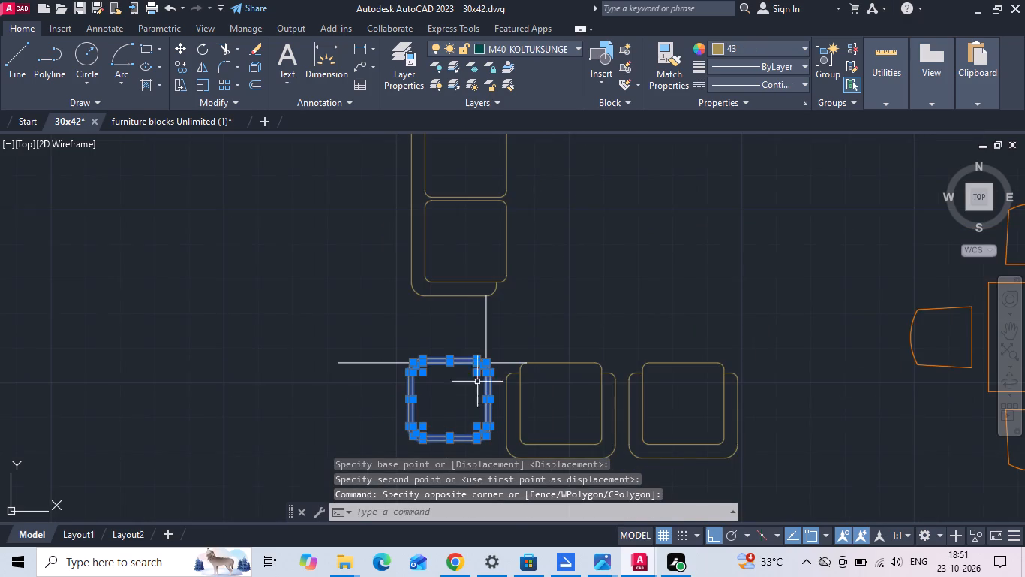
scroll(503, 346, "up", 2)
middle_click_drag(490, 347, 493, 269)
scroll(493, 264, "down", 2)
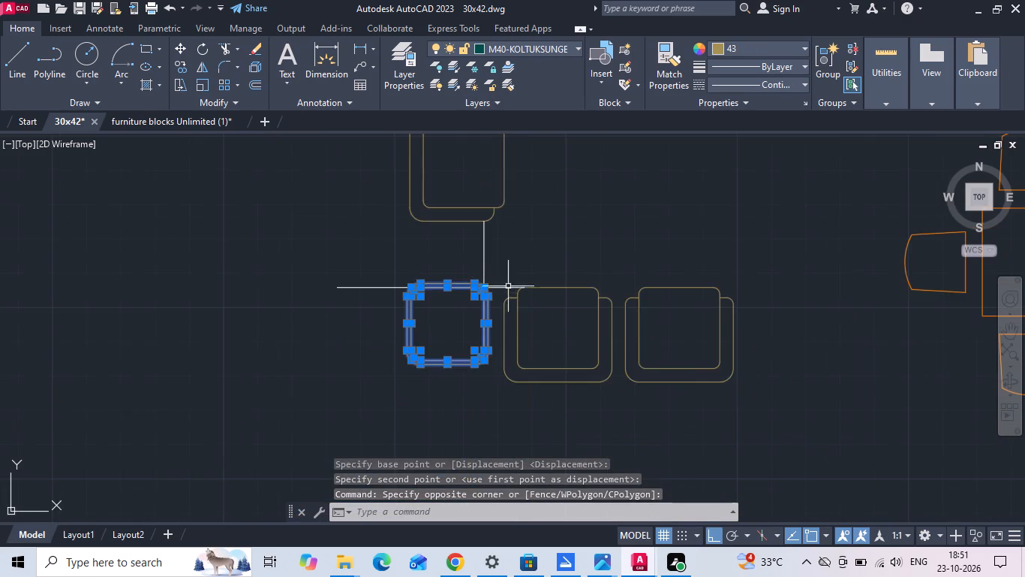
scroll(516, 292, "down", 4)
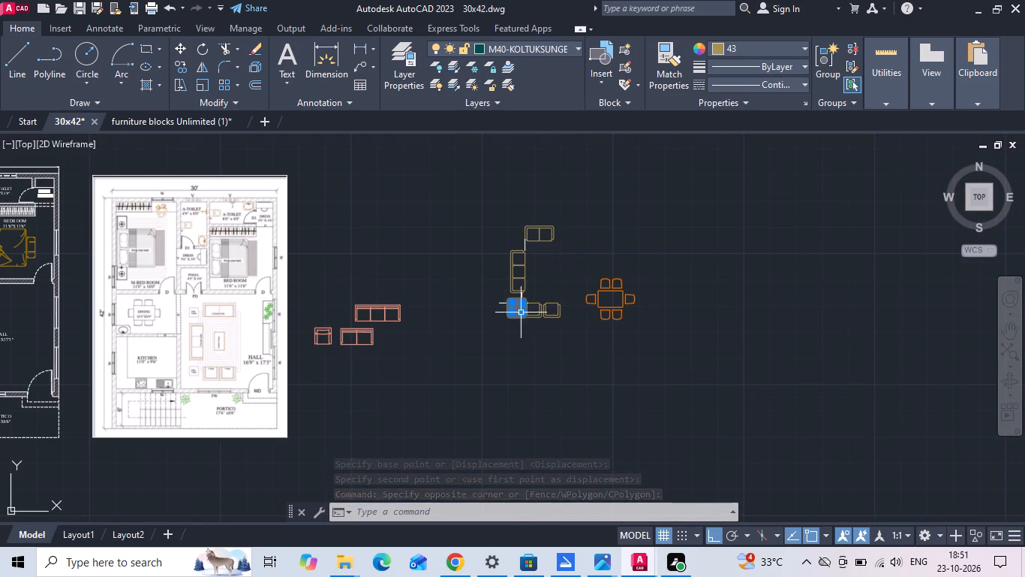
scroll(507, 314, "up", 1)
key("Escape")
scroll(512, 295, "up", 2)
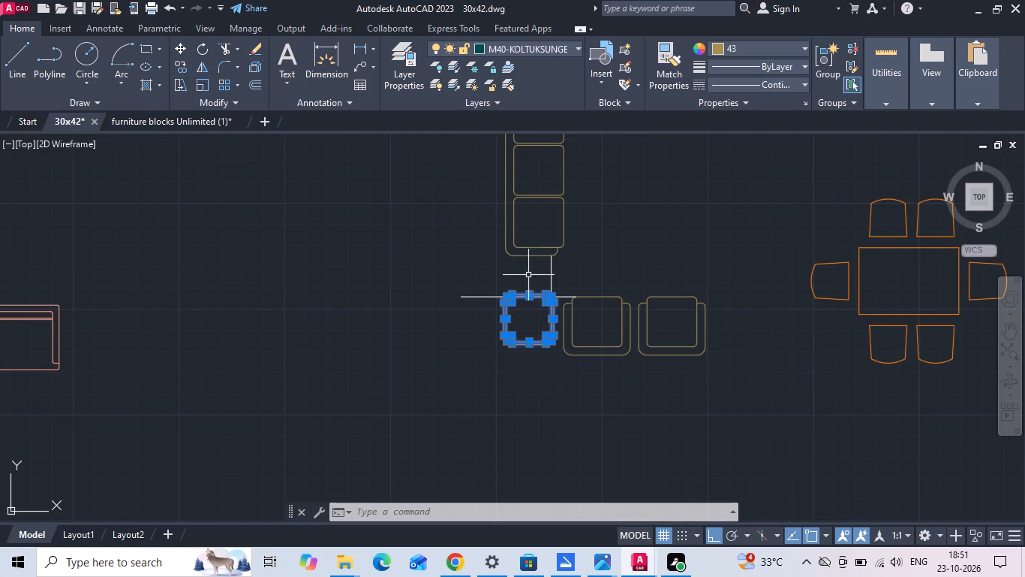
right_click(534, 270)
left_click(561, 290)
scroll(642, 250, "up", 1)
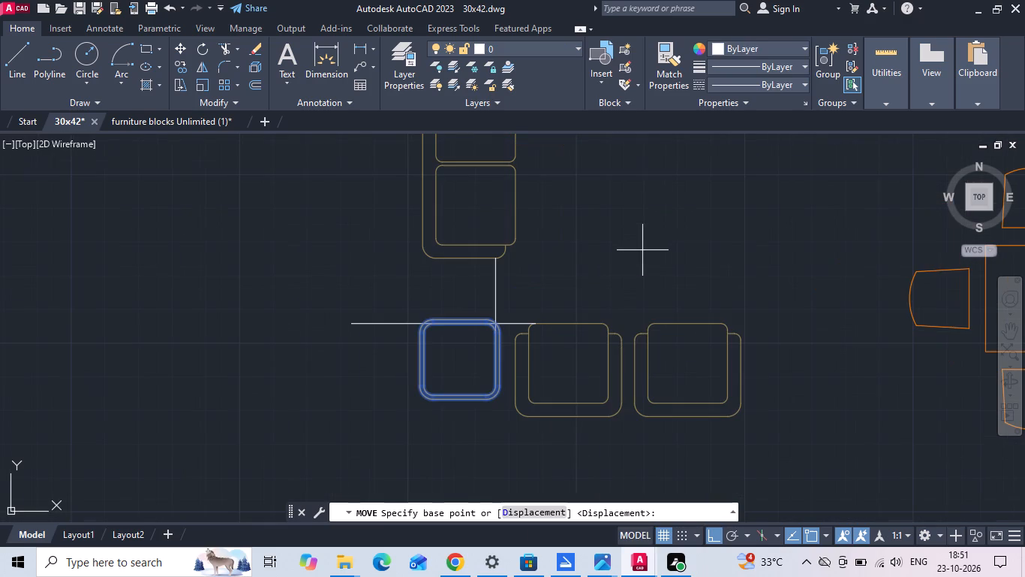
left_click(723, 261)
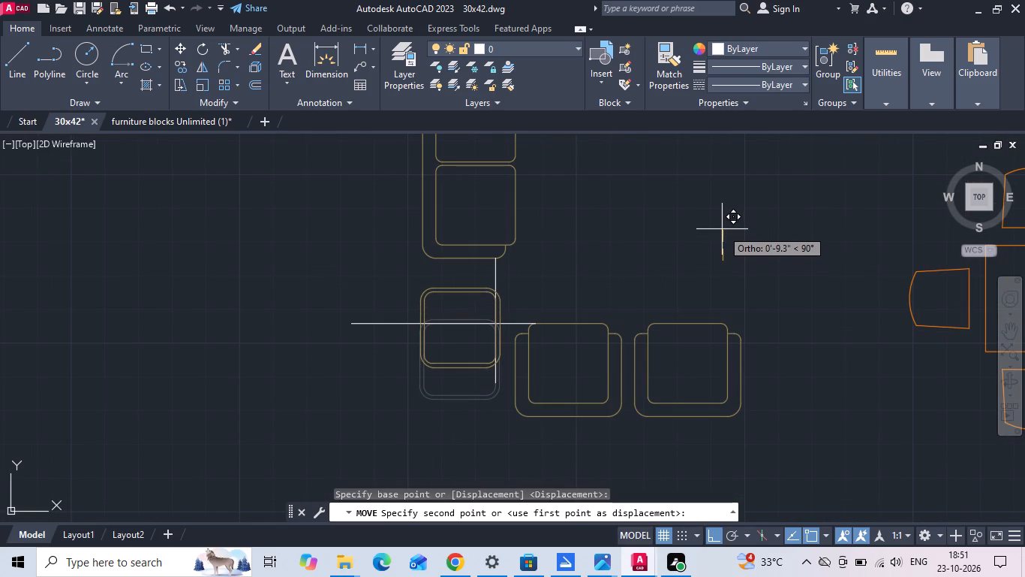
left_click(722, 229)
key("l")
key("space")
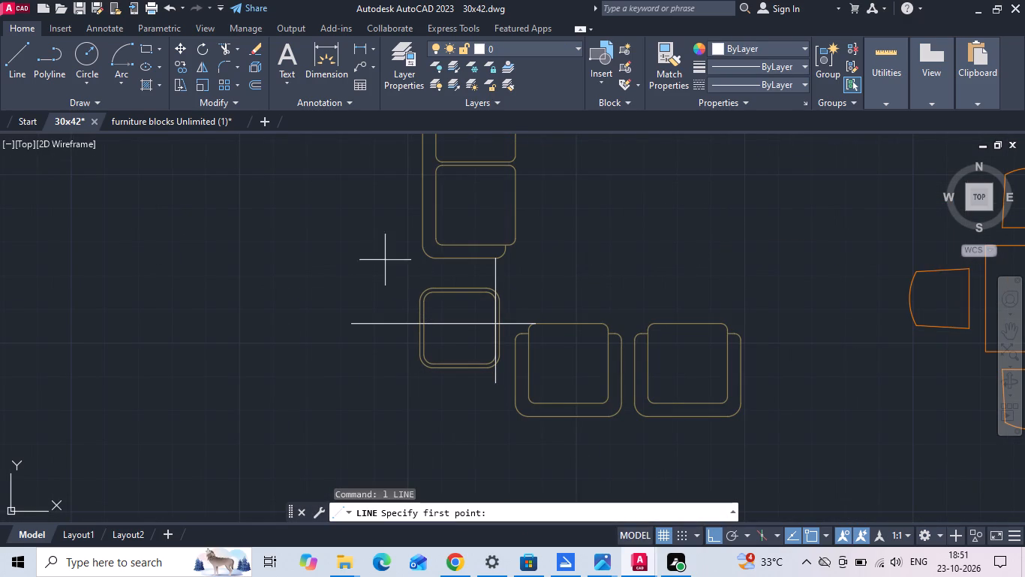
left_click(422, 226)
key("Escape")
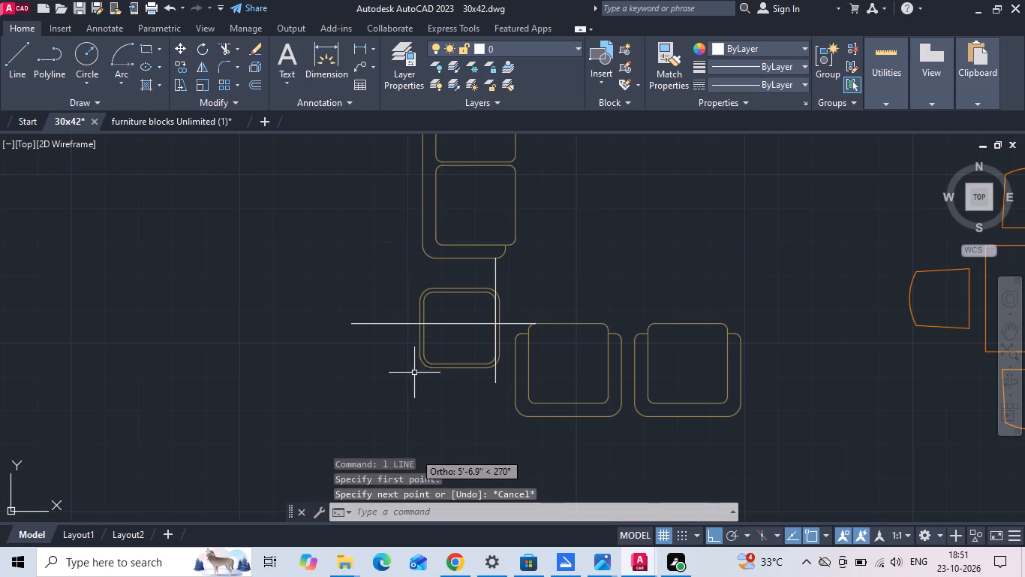
Move the square side table about 0.9" to the right, lining it up beneath the three-seat sofa's outer edge.
left_click_drag(403, 284, 407, 292)
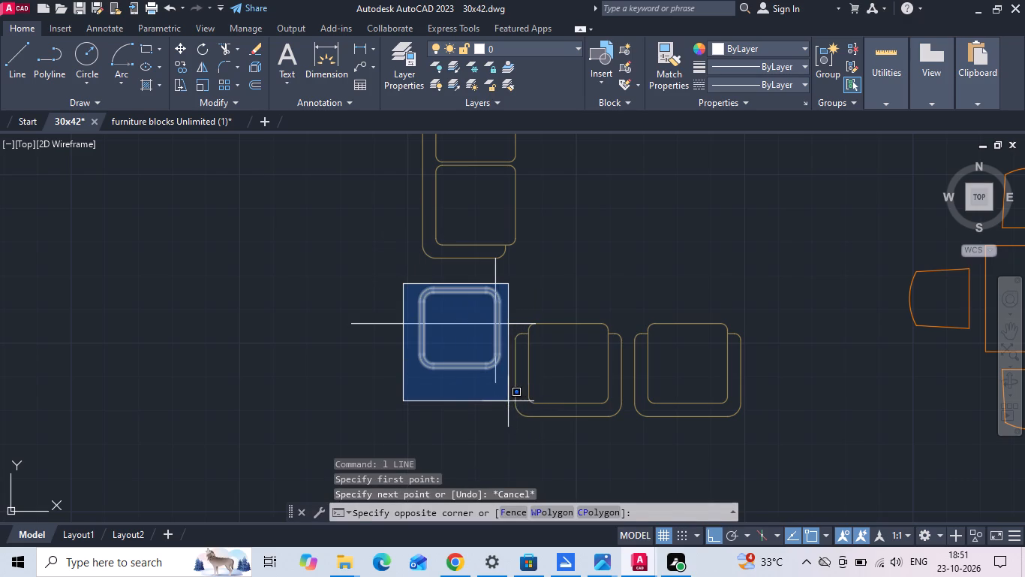
left_click(505, 401)
right_click(555, 261)
left_click(577, 292)
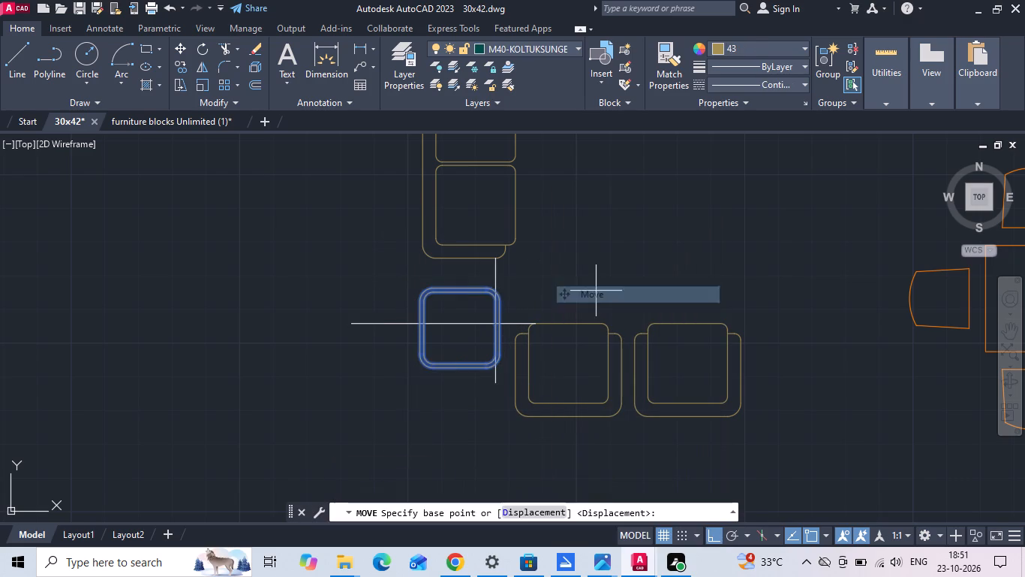
left_click(599, 290)
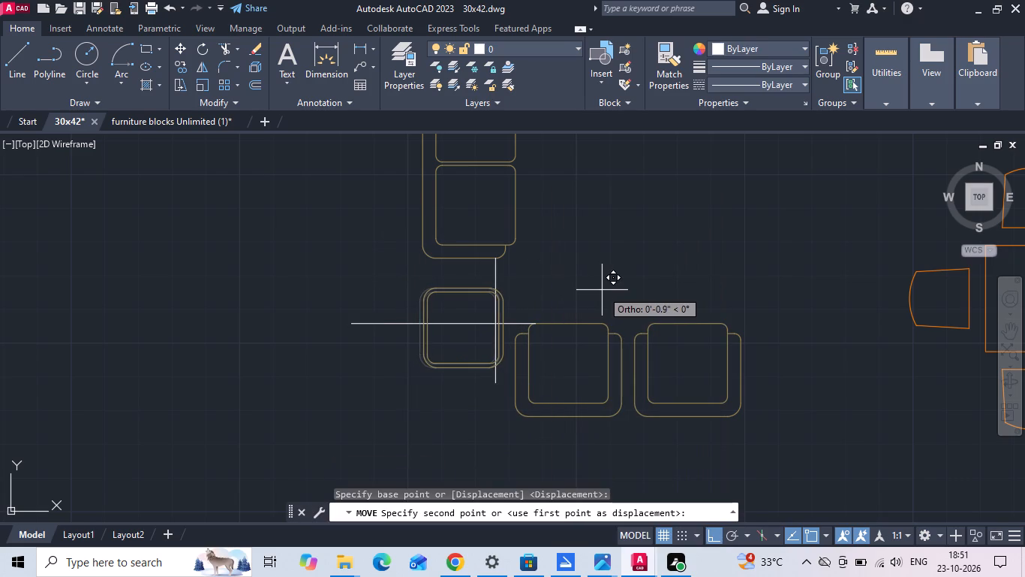
left_click(602, 290)
Erase the vertical guide line running from the three-seat sofa through the side table.
left_click_drag(536, 274, 521, 278)
left_click(438, 282)
key("Delete")
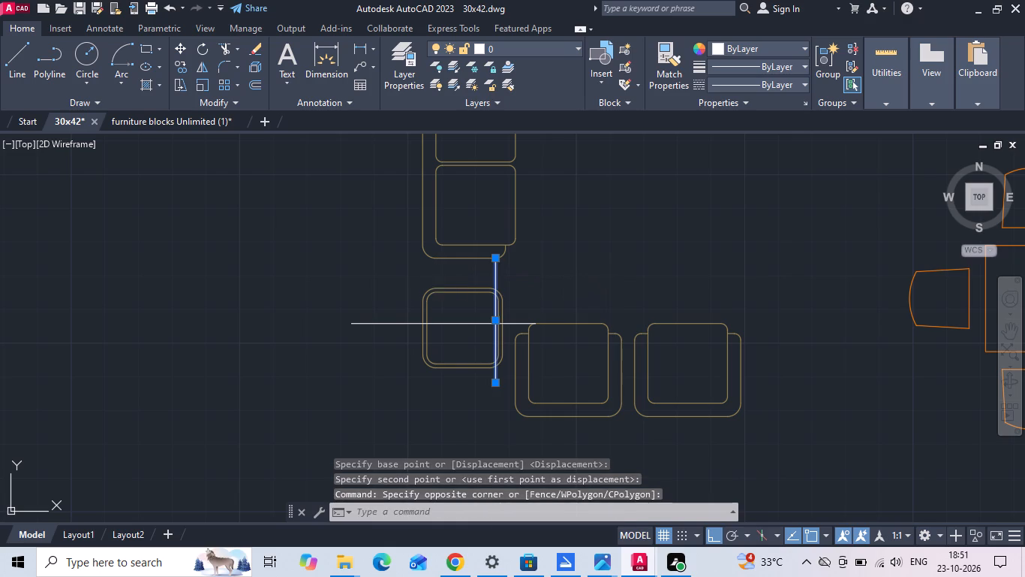
Erase the horizontal guide line across the side table and the short vertical guide line between the two-seat and three-seat sofas.
left_click_drag(380, 314, 367, 375)
left_click(367, 375)
key("Delete")
scroll(374, 390, "down", 2)
scroll(505, 411, "down", 1)
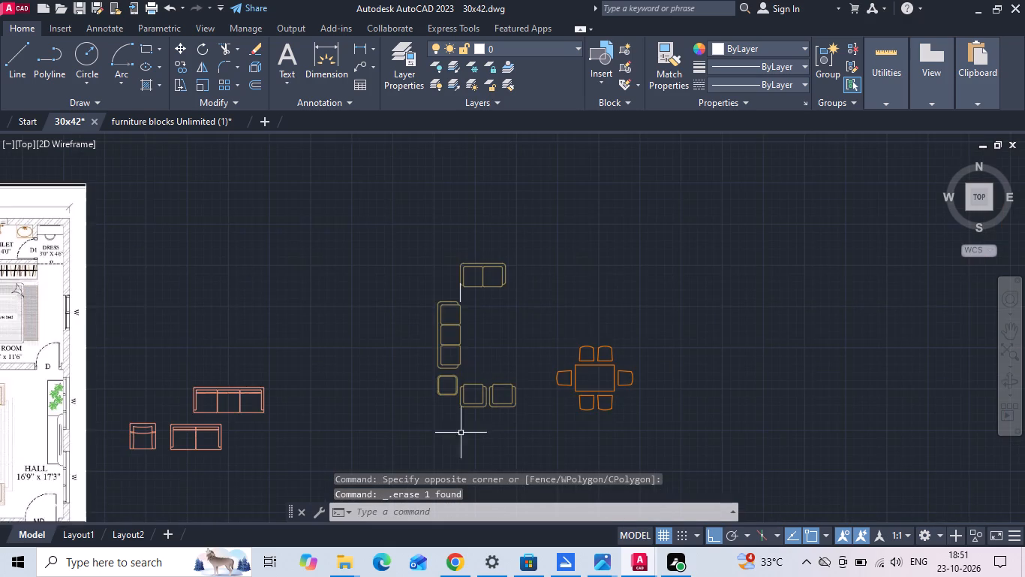
middle_click_drag(431, 444, 482, 376)
scroll(500, 232, "up", 2)
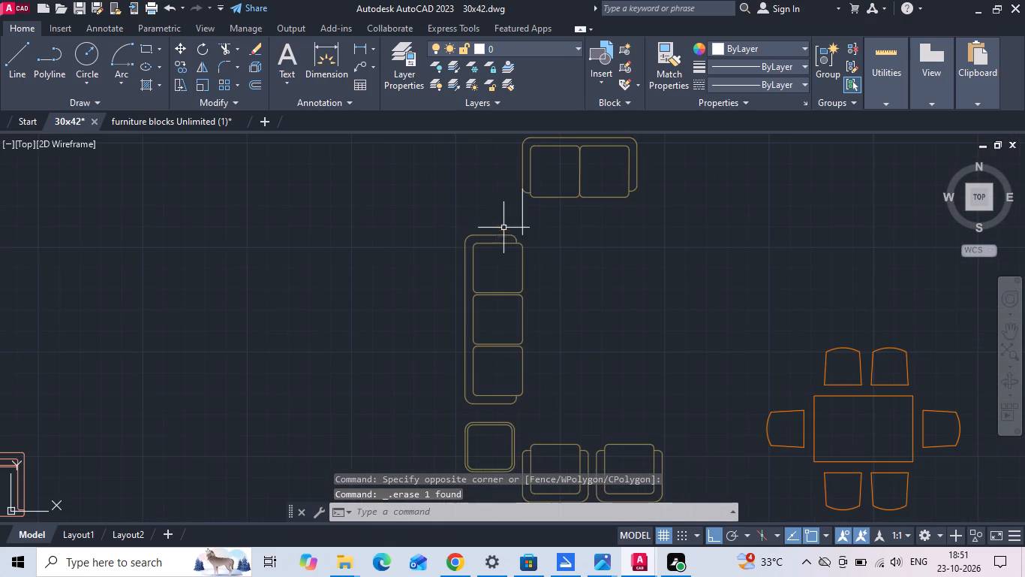
left_click(525, 215)
key("Delete")
Mirror the square side table about the horizontal centre line of the three-seat sofa, keeping the original.
scroll(456, 215, "down", 1)
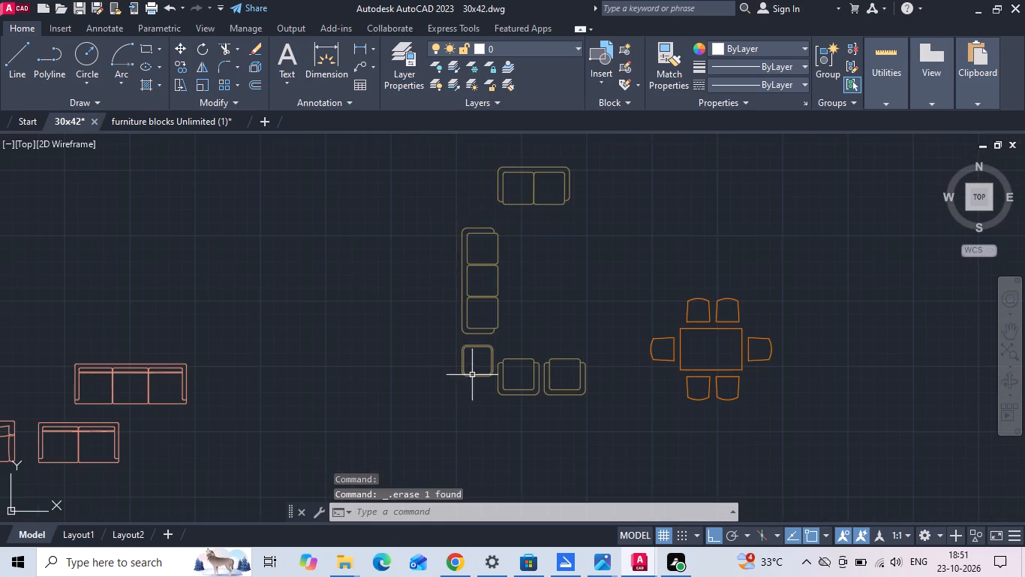
scroll(477, 379, "up", 1)
left_click_drag(503, 319, 497, 332)
left_click(371, 410)
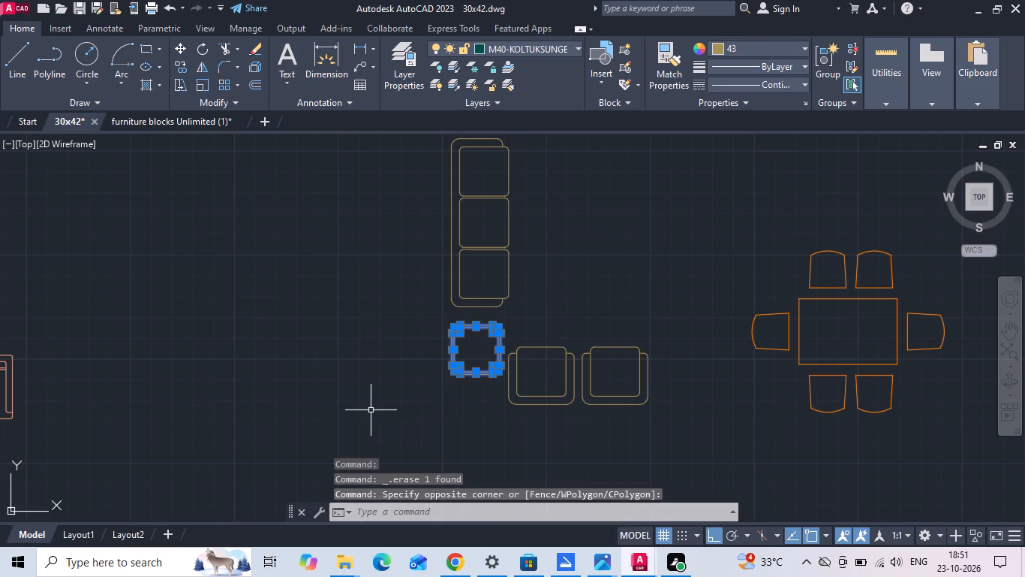
key("m")
key("i")
key("space")
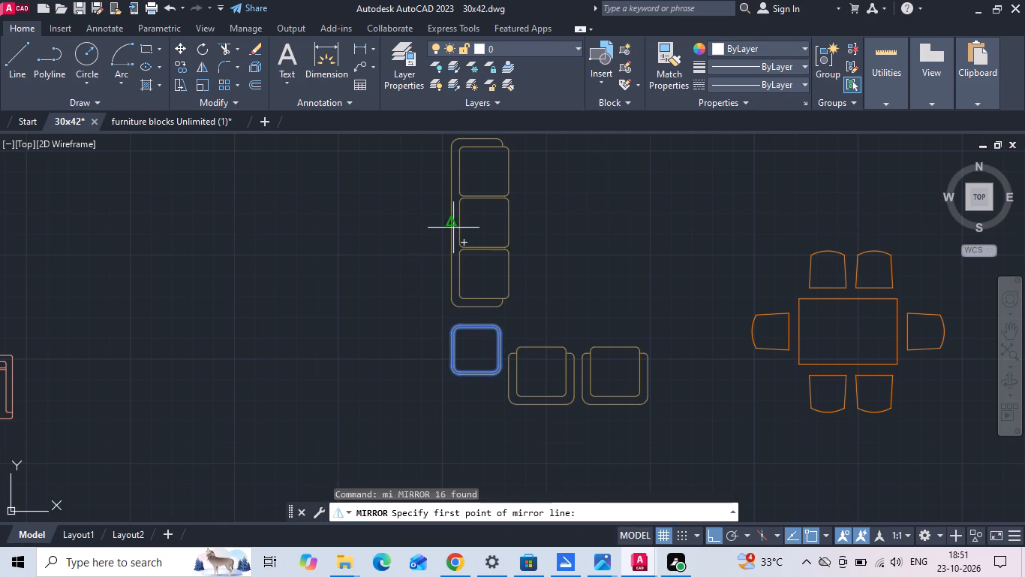
left_click(453, 226)
scroll(380, 407, "down", 1)
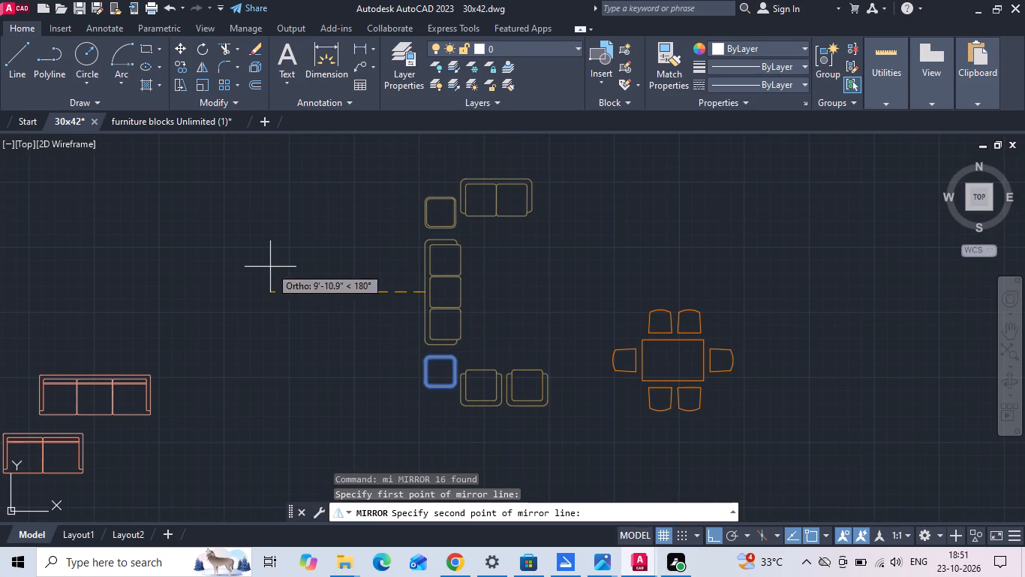
left_click(269, 267)
type("n")
key("space")
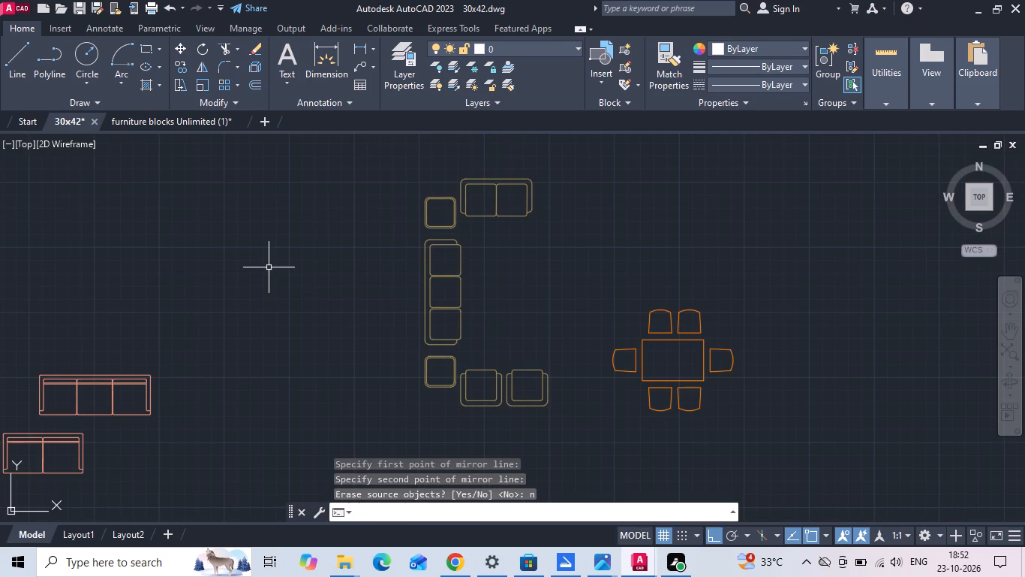
Move the two single-seat armchairs horizontally to the right, away from the lower side table.
middle_click_drag(269, 267, 362, 258)
scroll(484, 272, "down", 1)
scroll(570, 337, "up", 1)
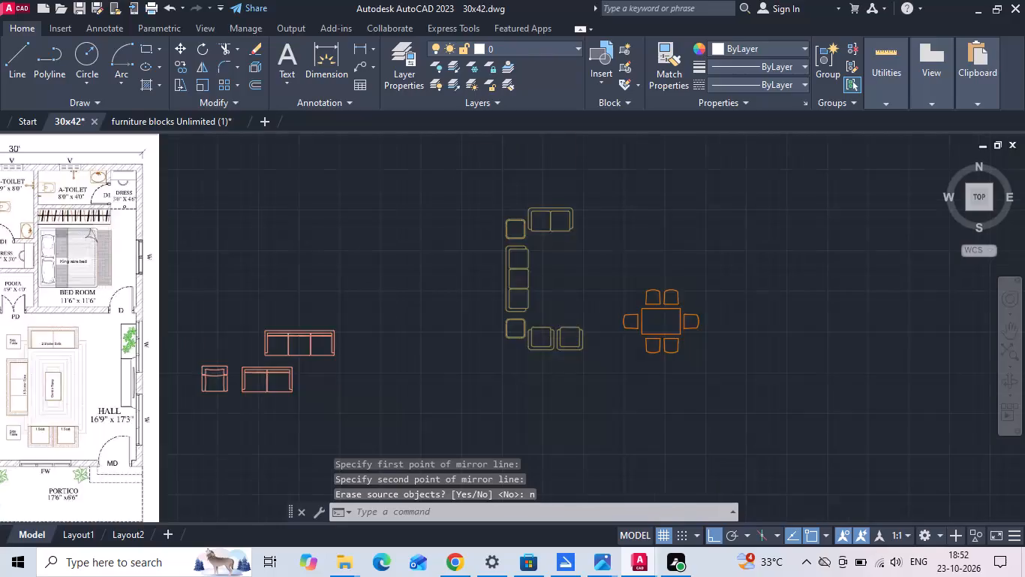
scroll(570, 337, "up", 1)
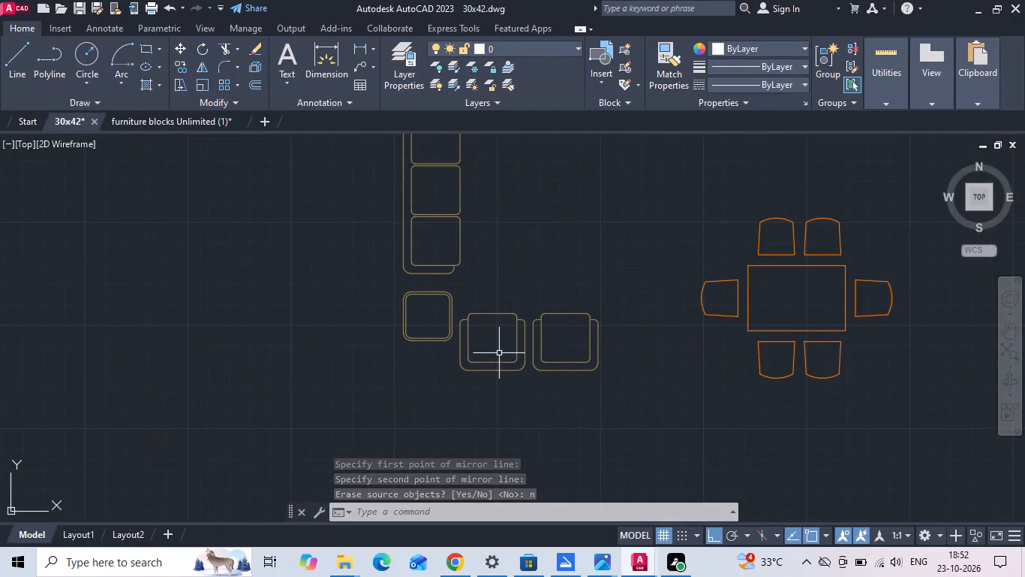
left_click(462, 298)
left_click(636, 417)
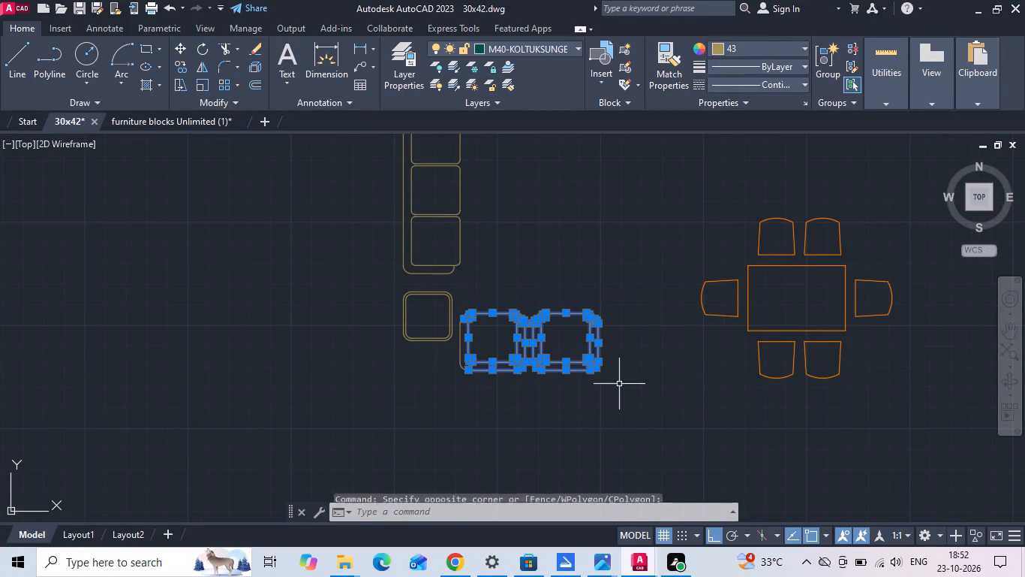
left_click_drag(635, 307, 618, 346)
left_click(455, 400)
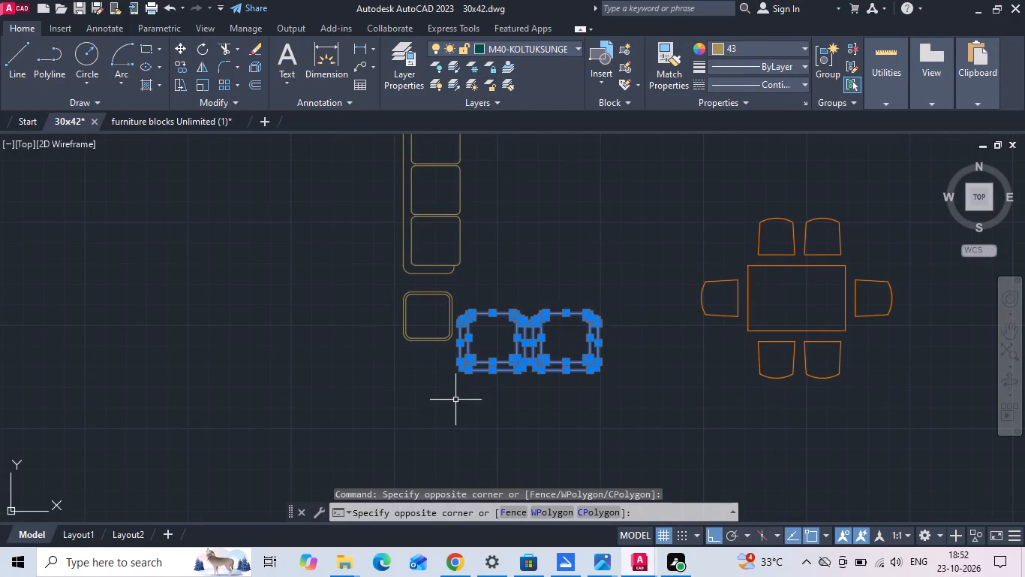
right_click(497, 281)
left_click(515, 299)
left_click_drag(535, 264, 573, 264)
left_click(576, 263)
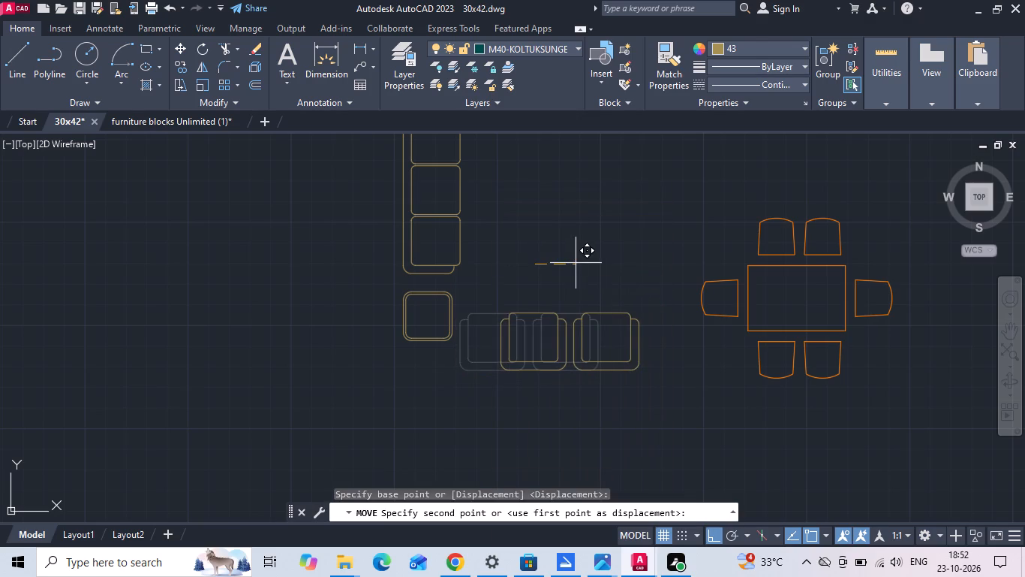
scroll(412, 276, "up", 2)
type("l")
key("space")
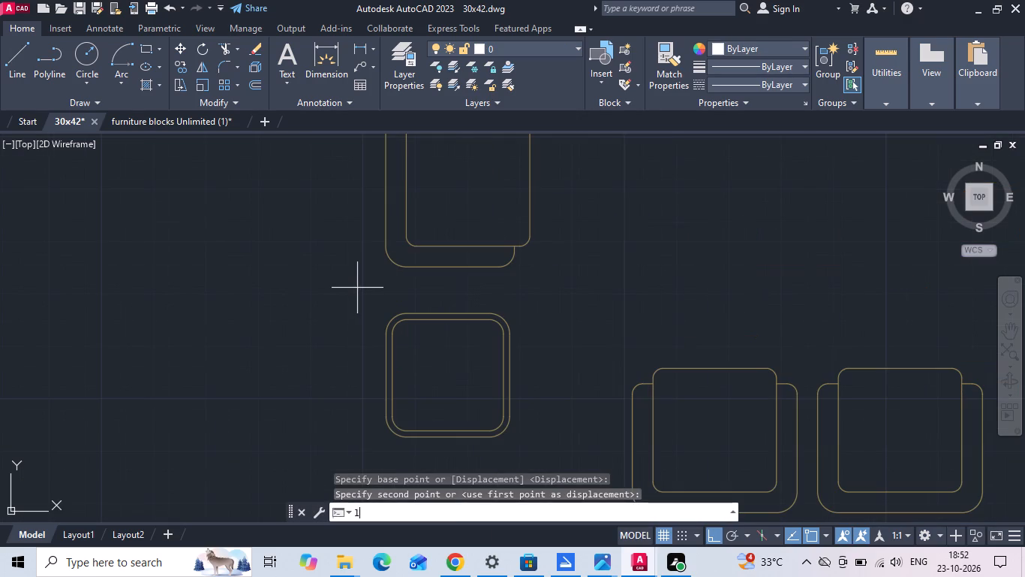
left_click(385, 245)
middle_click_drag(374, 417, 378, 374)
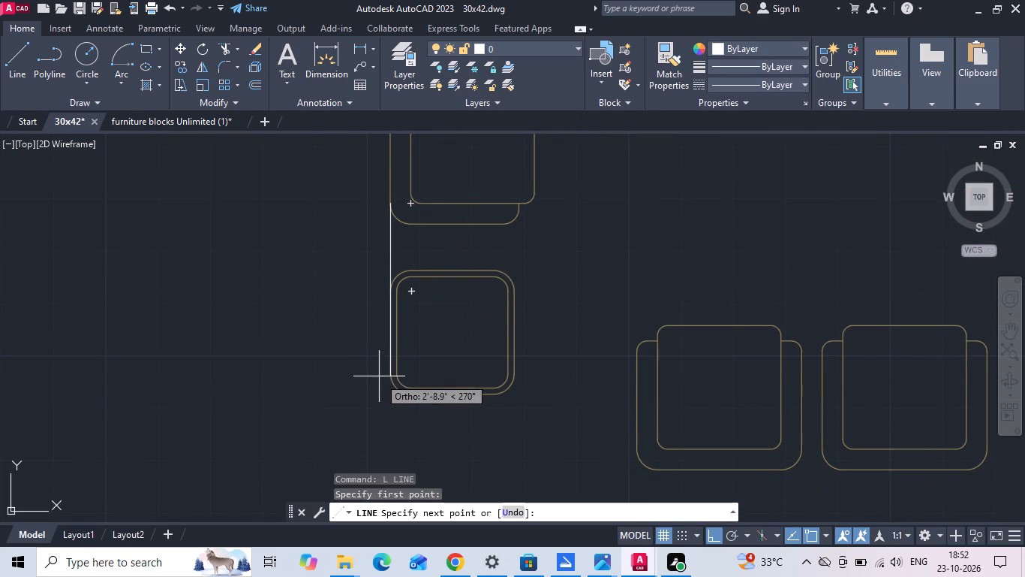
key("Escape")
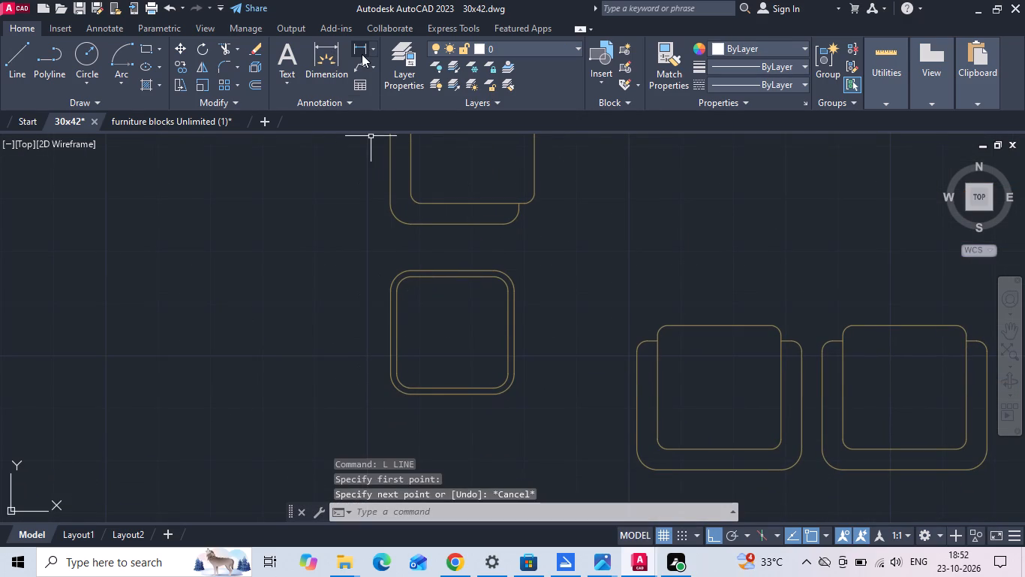
Measure the vertical gap between the three-seat sofa's lower edge and the lower side table's top edge with a linear dimension.
left_click(362, 50)
scroll(466, 267, "up", 1)
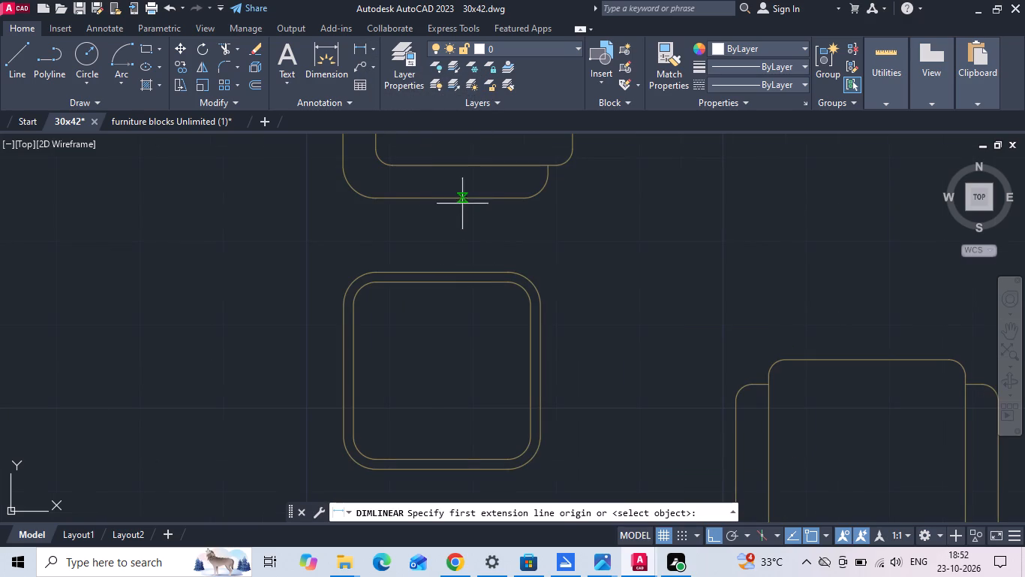
left_click(448, 200)
left_click(448, 274)
scroll(448, 274, "down", 1)
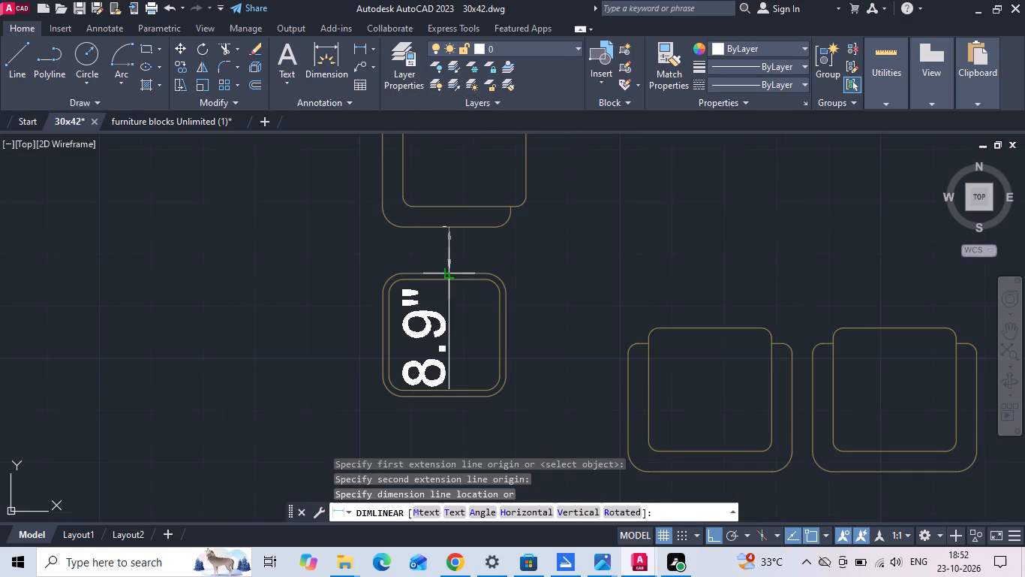
key("Escape")
Move the lower side table straight down 2.1", away from the three-seat sofa.
left_click_drag(363, 255, 389, 322)
left_click(555, 439)
right_click(533, 301)
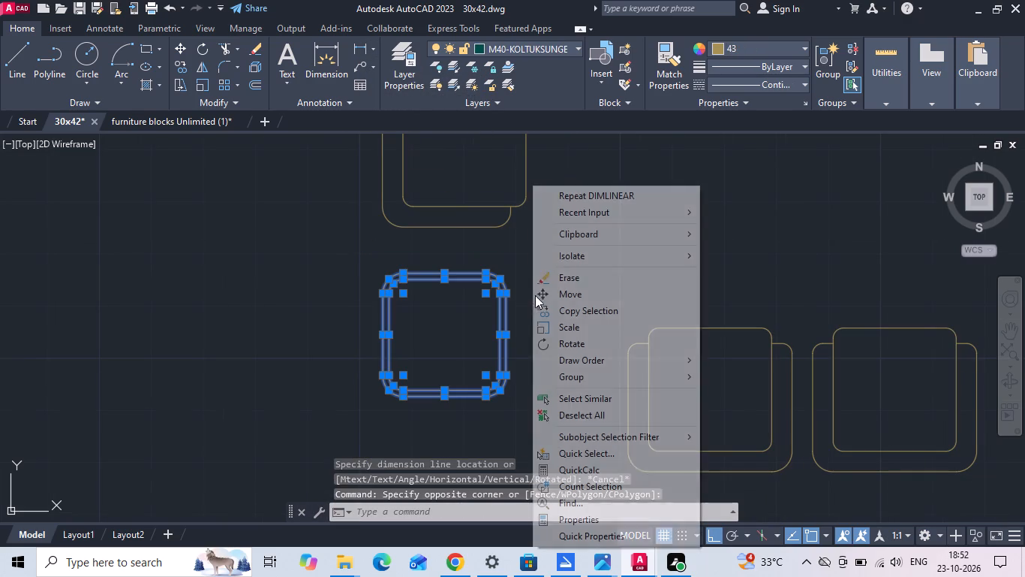
left_click(538, 293)
left_click_drag(545, 295, 554, 331)
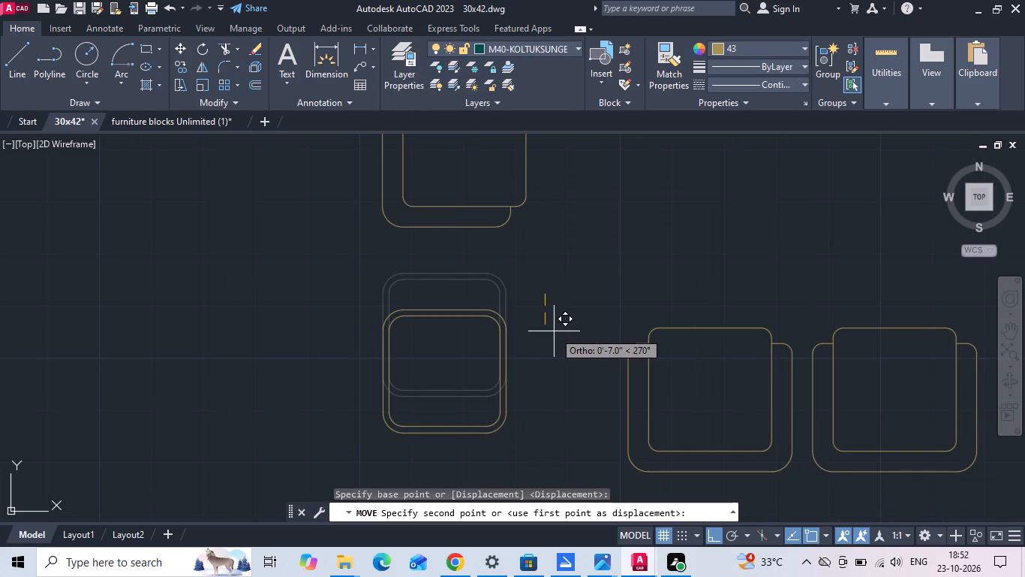
type("2.1")
key("Return")
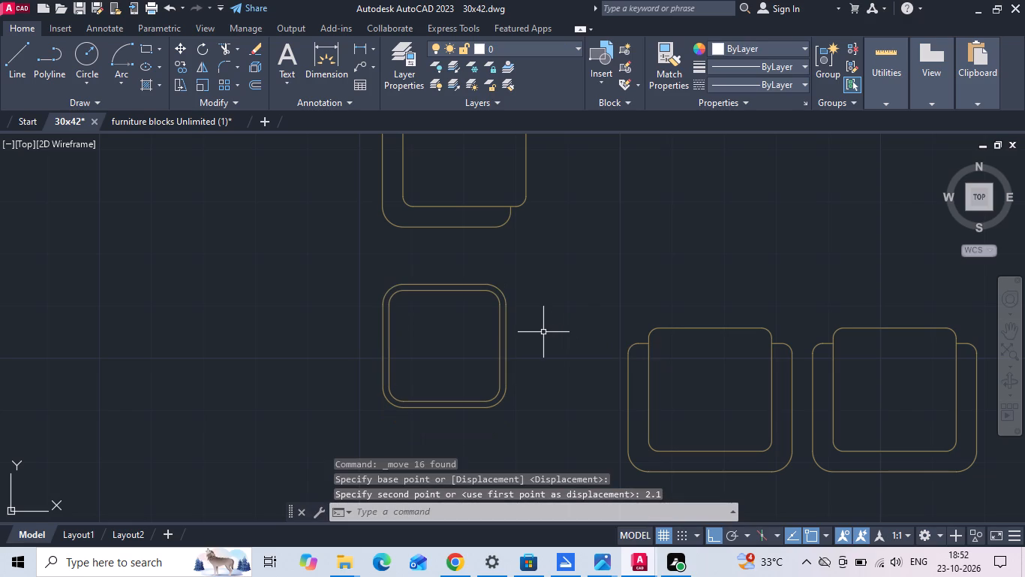
Draw a horizontal guide line from the lower side table's top edge to just past the two armchairs.
key("l")
key("space")
left_click_drag(483, 282, 556, 282)
scroll(812, 259, "down", 1)
middle_click_drag(806, 262, 796, 262)
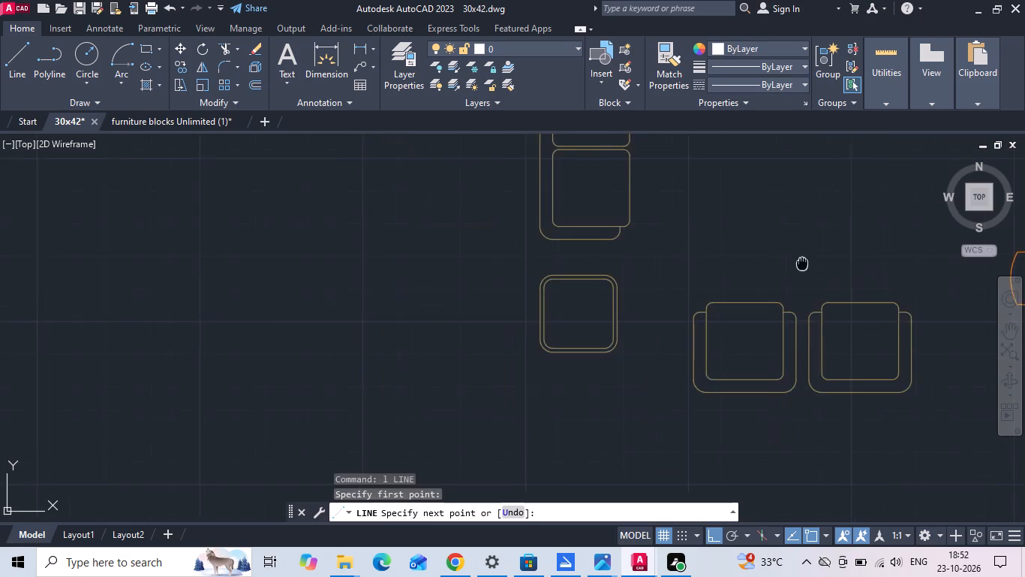
middle_click_drag(796, 262, 655, 262)
left_click(769, 261)
key("Escape")
Move the two armchairs straight up so their seat cushions' top edges meet the horizontal guide line.
left_click_drag(528, 287, 551, 322)
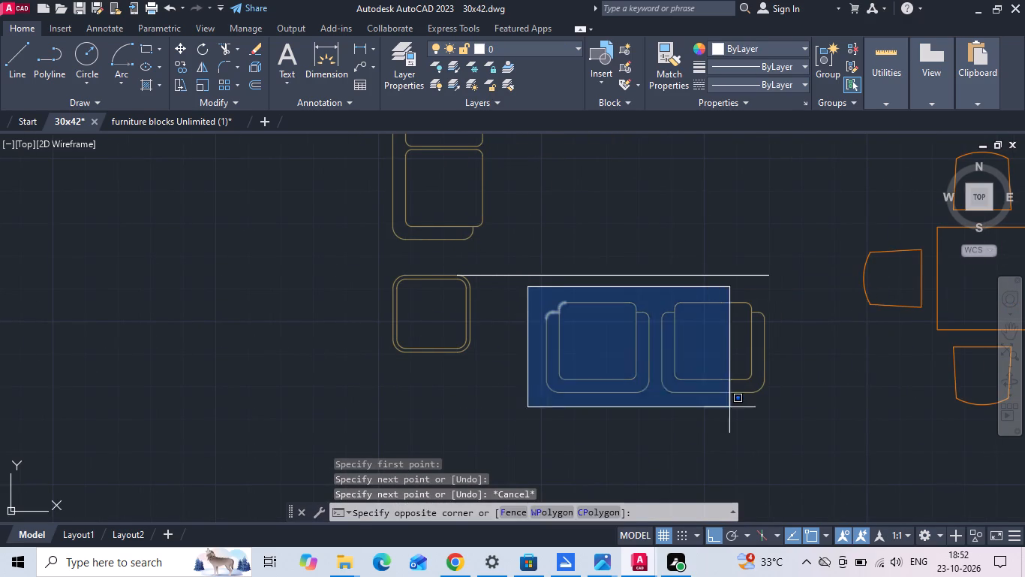
left_click(811, 446)
right_click(515, 176)
left_click(551, 285)
scroll(551, 293, "up", 3)
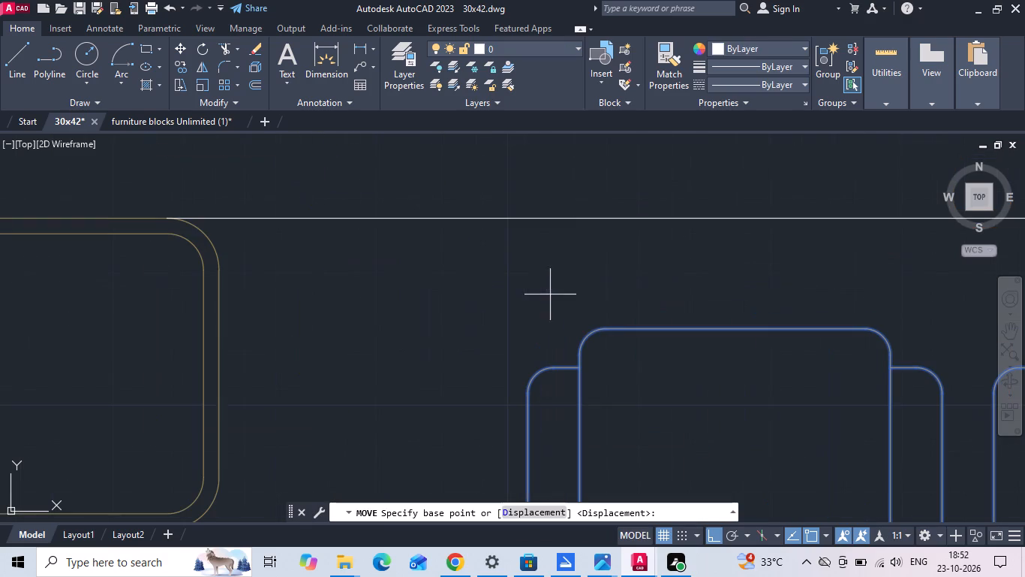
left_click(609, 329)
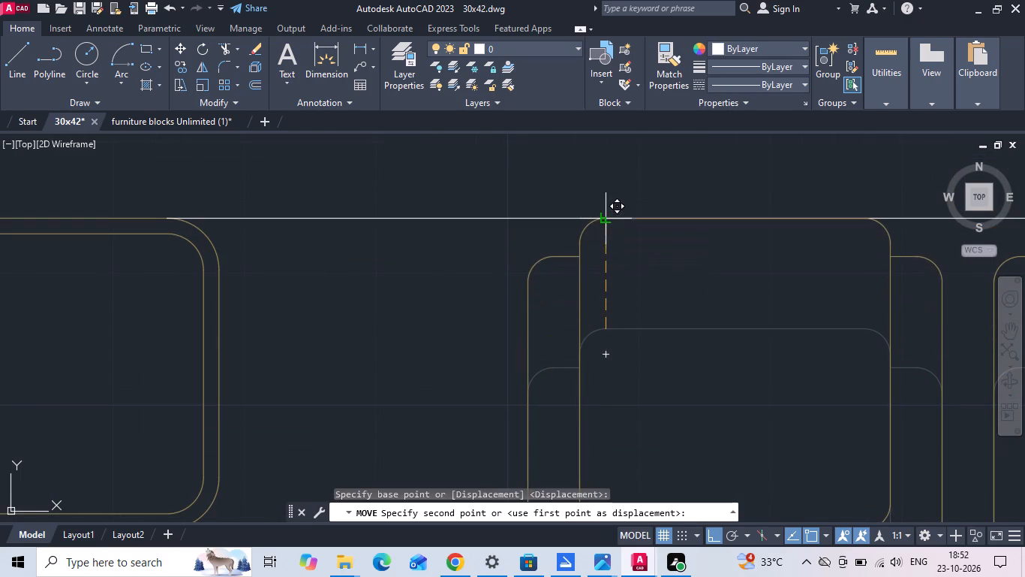
left_click(606, 219)
Move the two armchairs about 1'-4.3" to the left, toward the lower side table.
scroll(421, 286, "down", 2)
scroll(464, 233, "down", 1)
left_click_drag(434, 228, 476, 302)
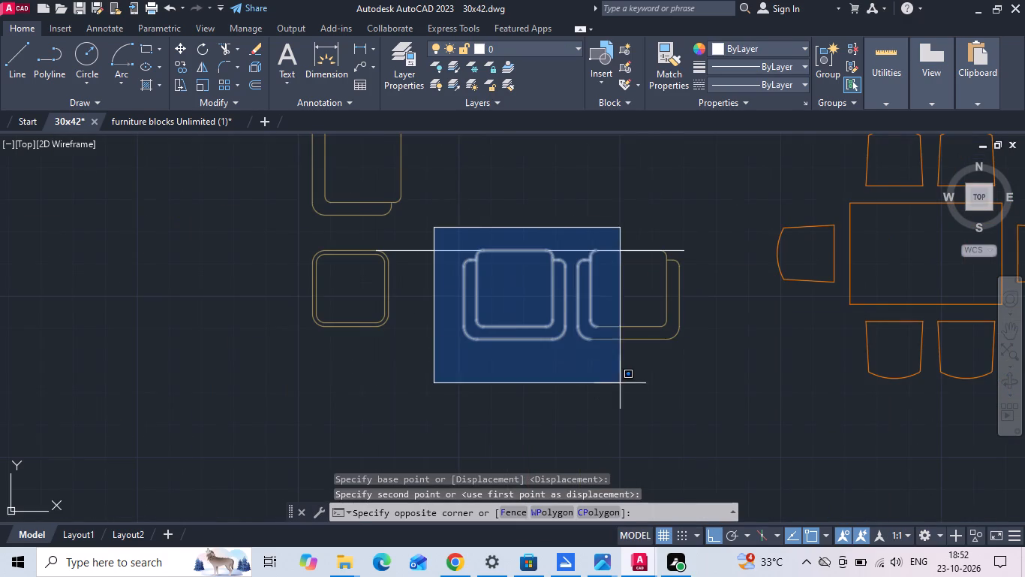
left_click(703, 379)
right_click(404, 219)
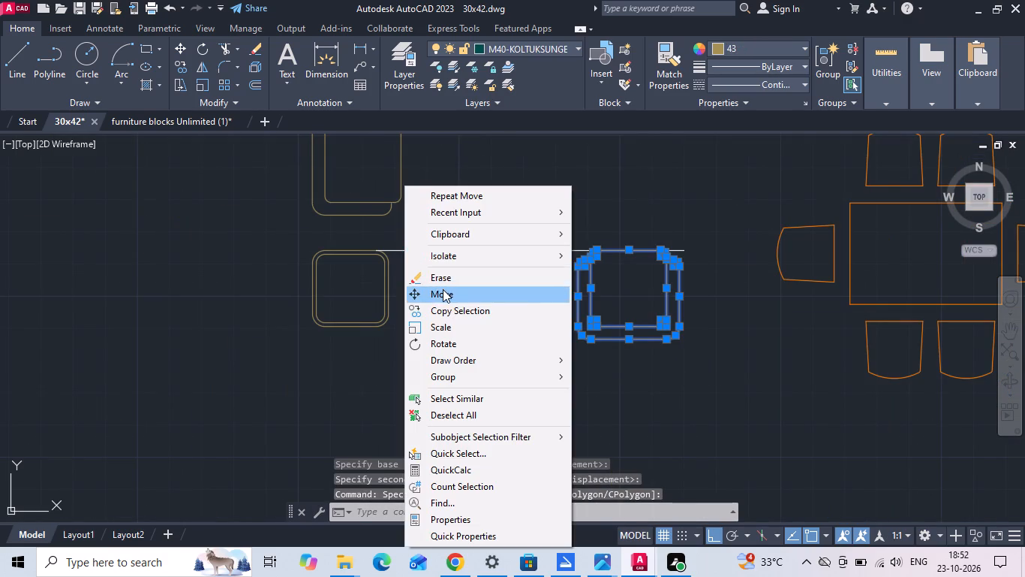
left_click(443, 290)
left_click(681, 195)
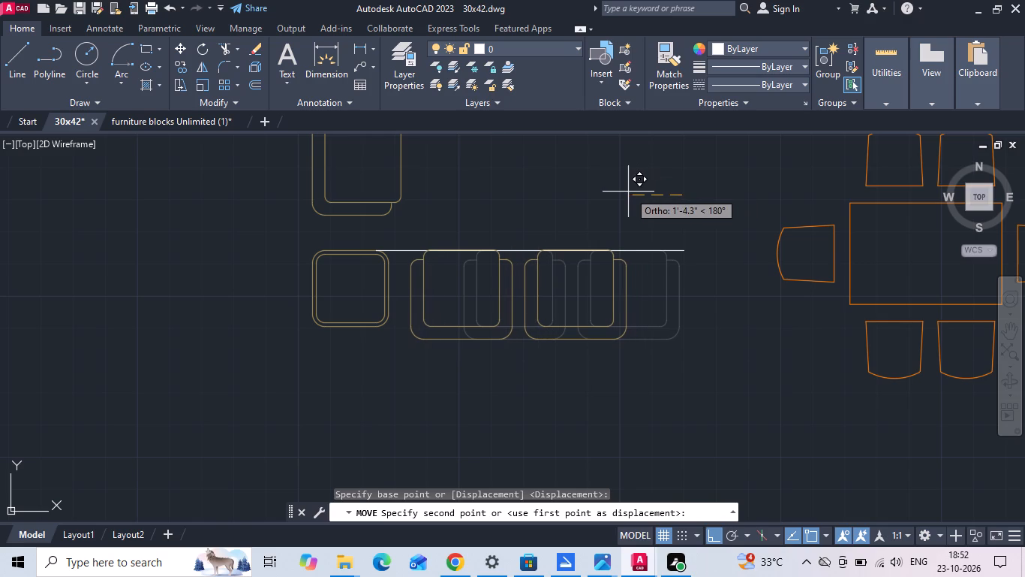
left_click(628, 192)
Erase the horizontal guide line along the top of the side table and armchairs.
left_click_drag(690, 234, 692, 244)
left_click(671, 276)
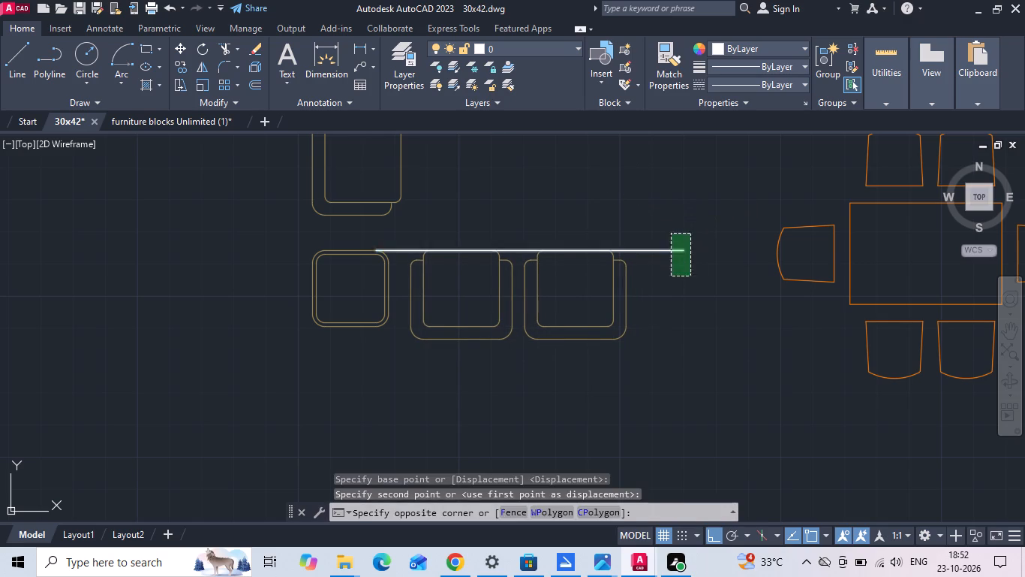
key("Delete")
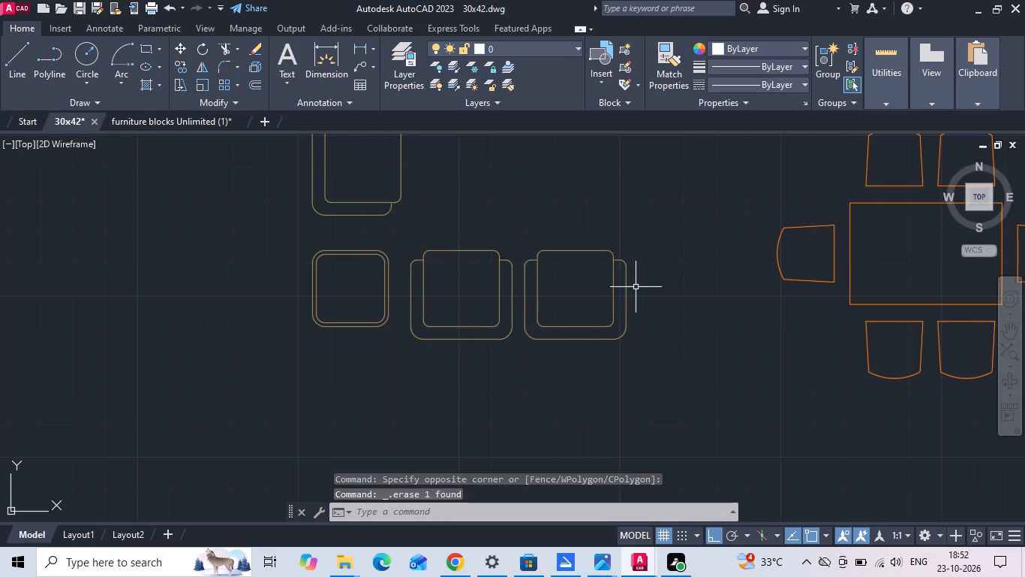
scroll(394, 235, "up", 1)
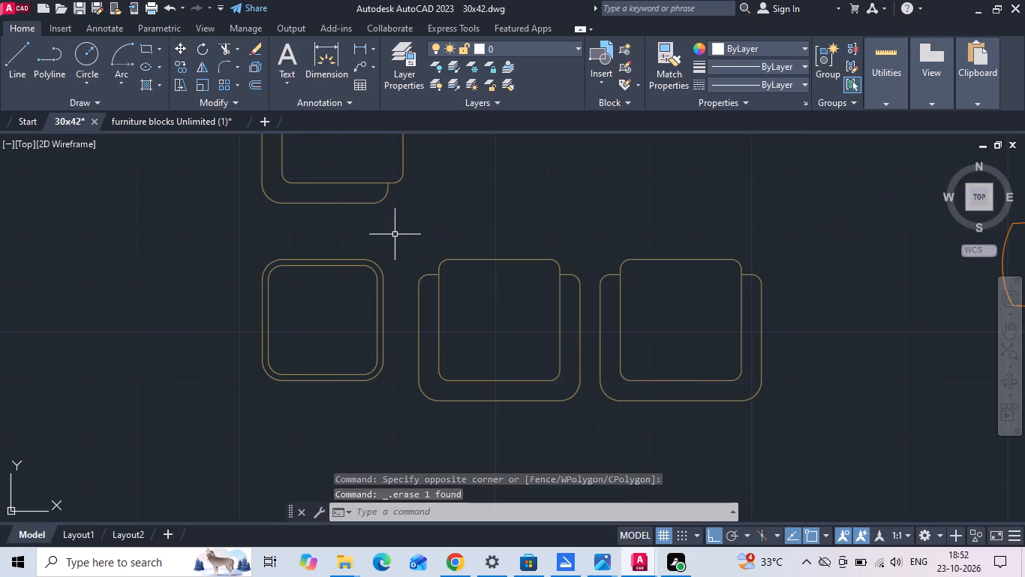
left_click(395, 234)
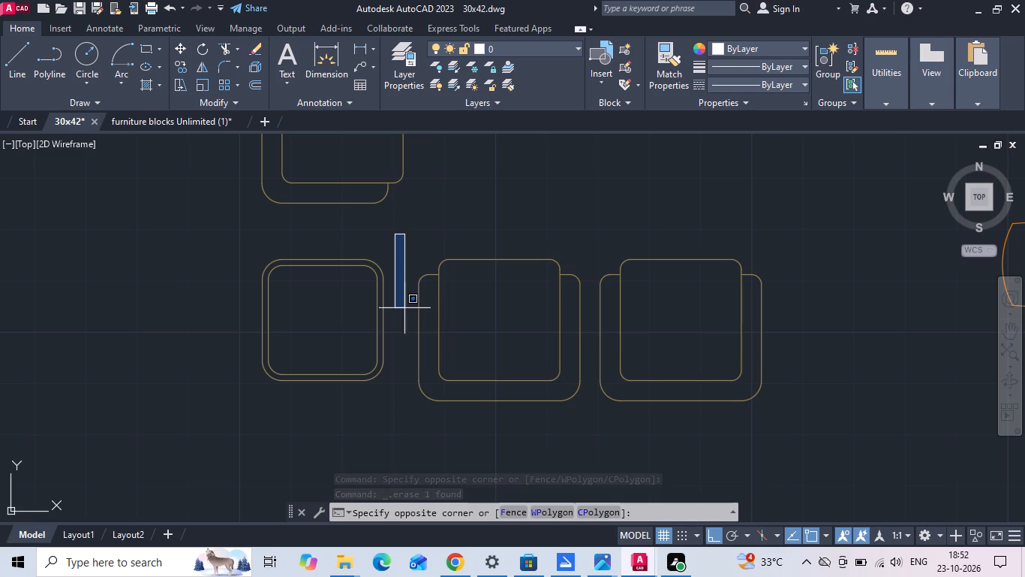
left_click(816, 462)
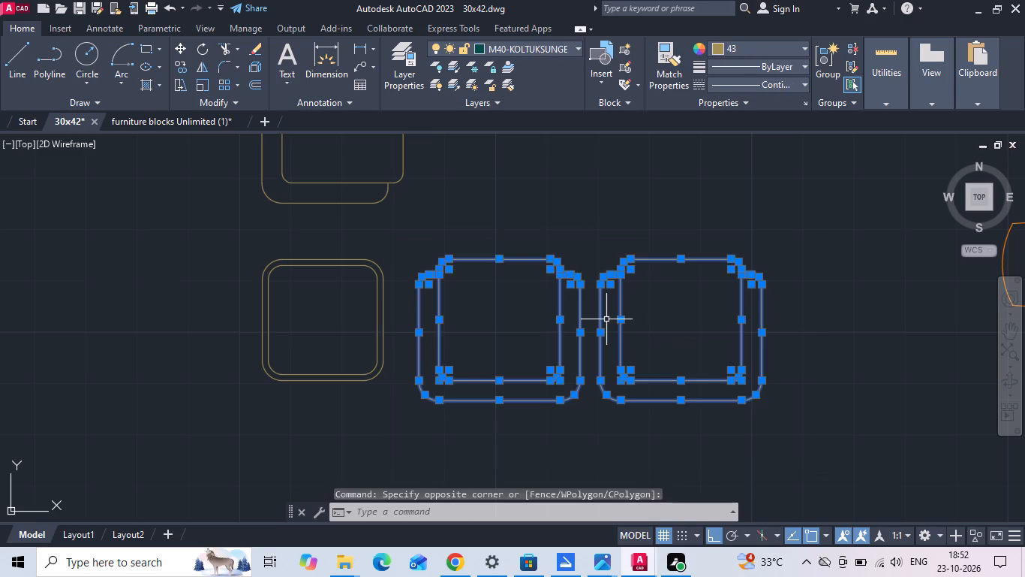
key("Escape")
Draw a horizontal guide line about 7'-8.7" long from the lower side table's bottom edge across both armchairs.
key("l")
key("space")
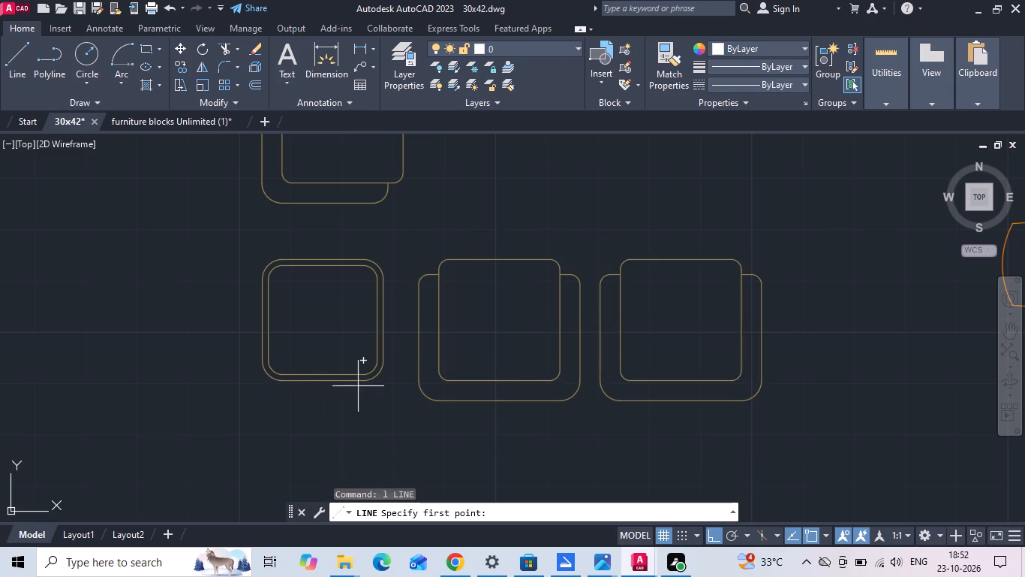
left_click(364, 386)
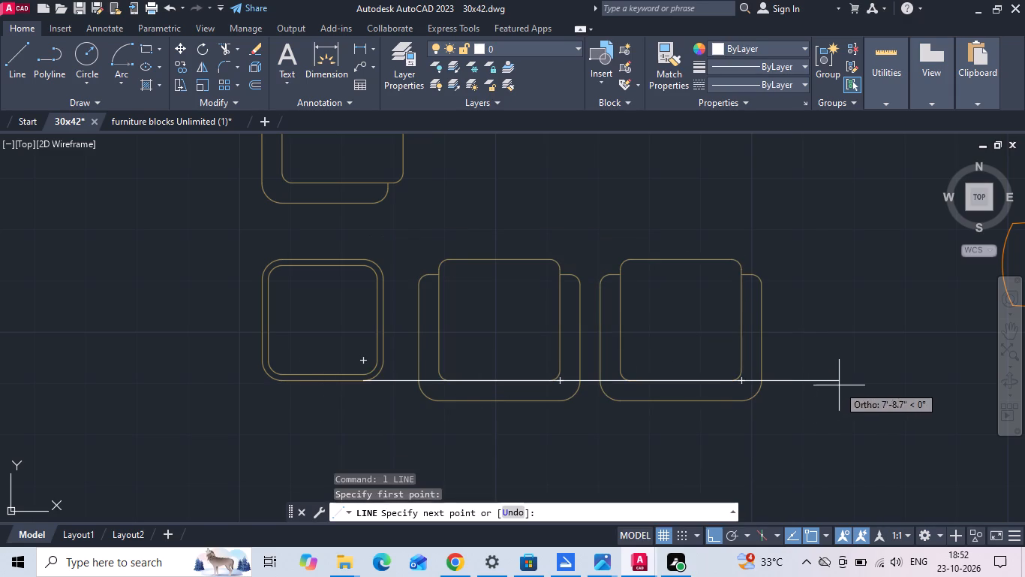
left_click(840, 384)
key("Escape")
Move the two armchairs straight up so the bottom edges of their backs meet the horizontal guide line.
left_click_drag(389, 246, 401, 260)
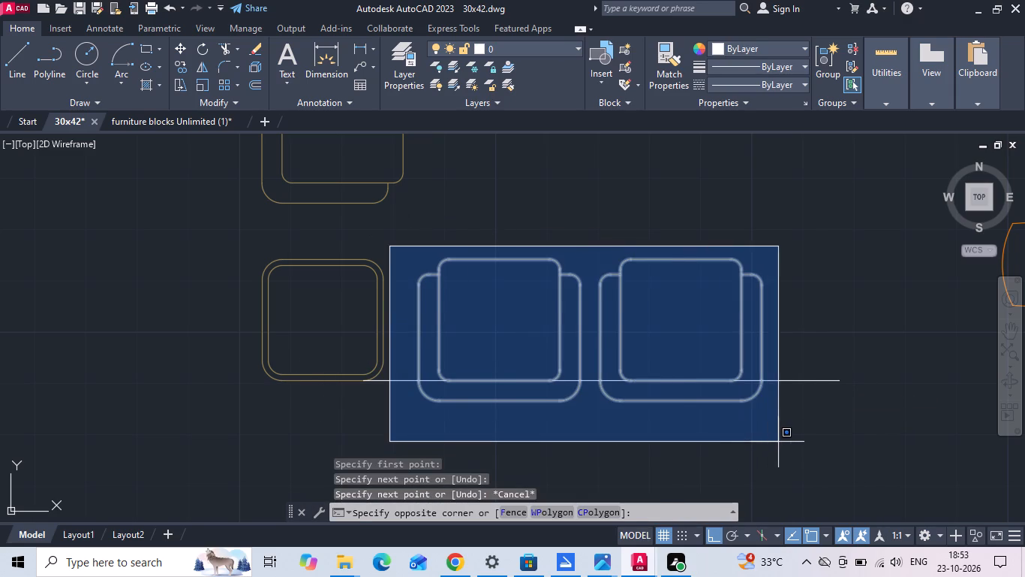
left_click(789, 442)
right_click(711, 244)
left_click(732, 294)
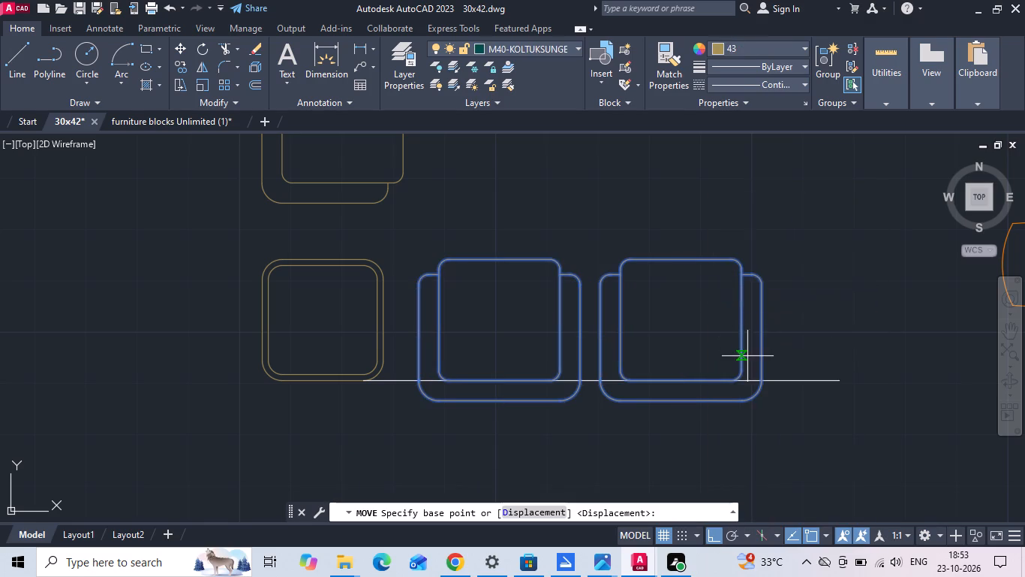
scroll(752, 359, "up", 1)
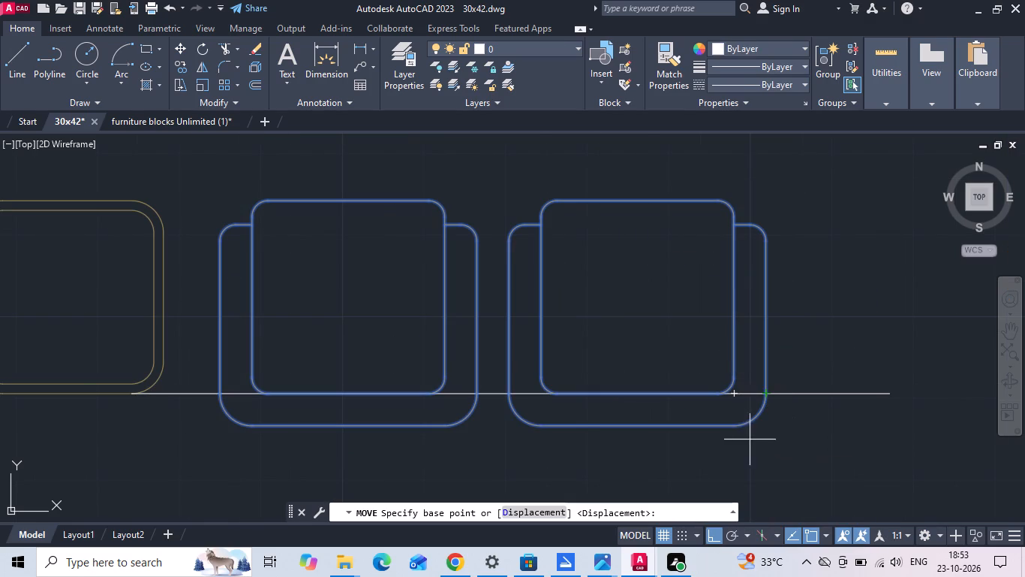
left_click(738, 429)
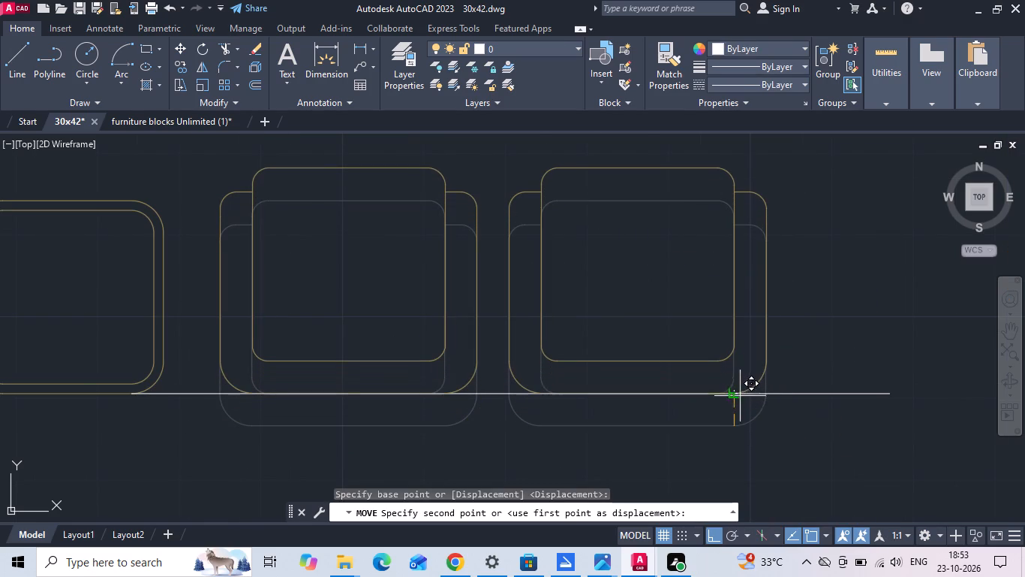
left_click(738, 391)
Erase the horizontal guide line along the bottom of the lower side table and armchairs.
left_click_drag(905, 331, 873, 392)
left_click(851, 420)
key("Delete")
Measure the vertical gap between the three-seat sofa's lower end and the lower side table.
scroll(539, 420, "down", 3)
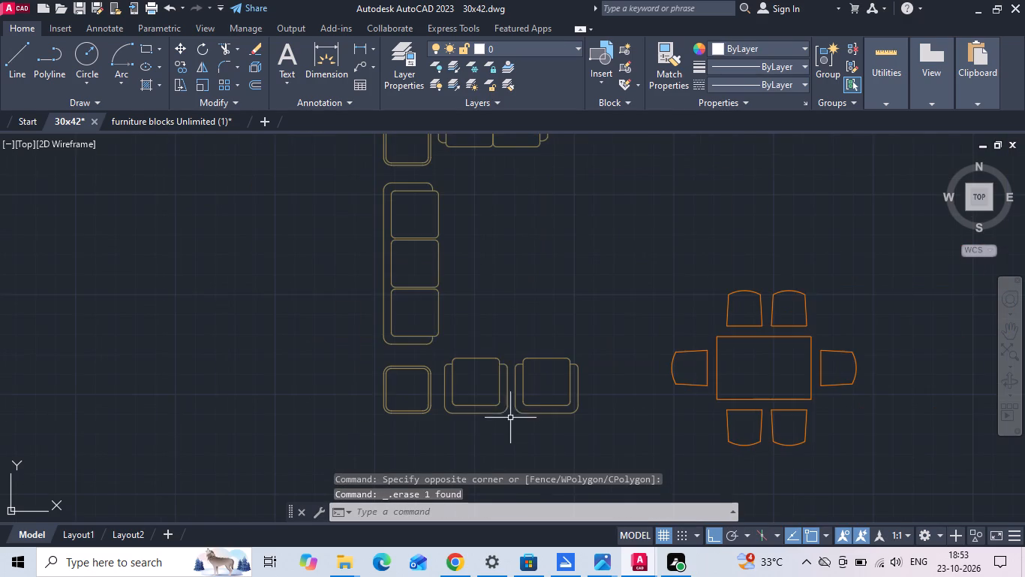
middle_click_drag(436, 311, 425, 255)
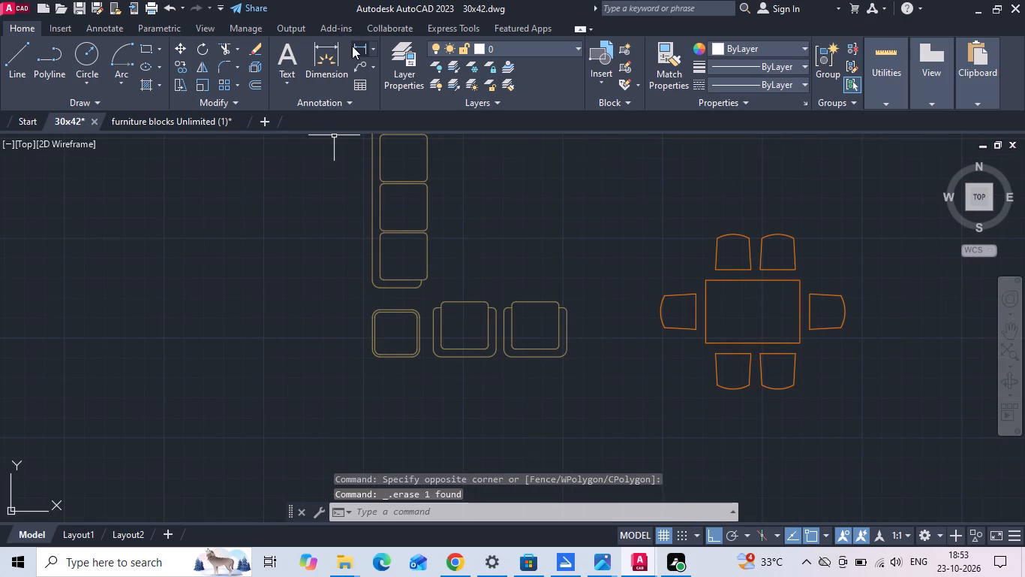
left_click(353, 47)
scroll(399, 315, "up", 1)
left_click(389, 272)
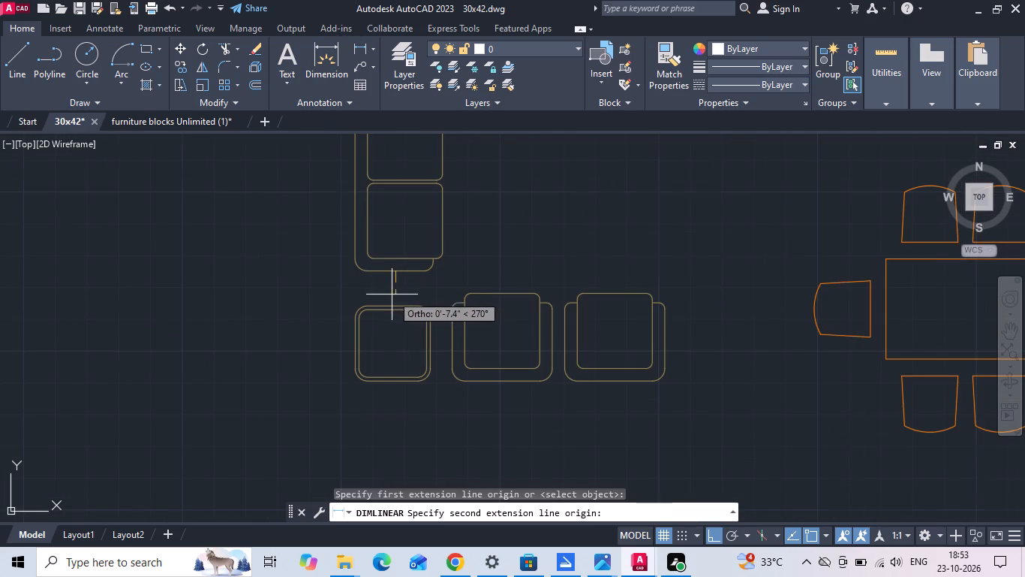
scroll(392, 295, "up", 2)
left_click(394, 319)
scroll(394, 319, "down", 2)
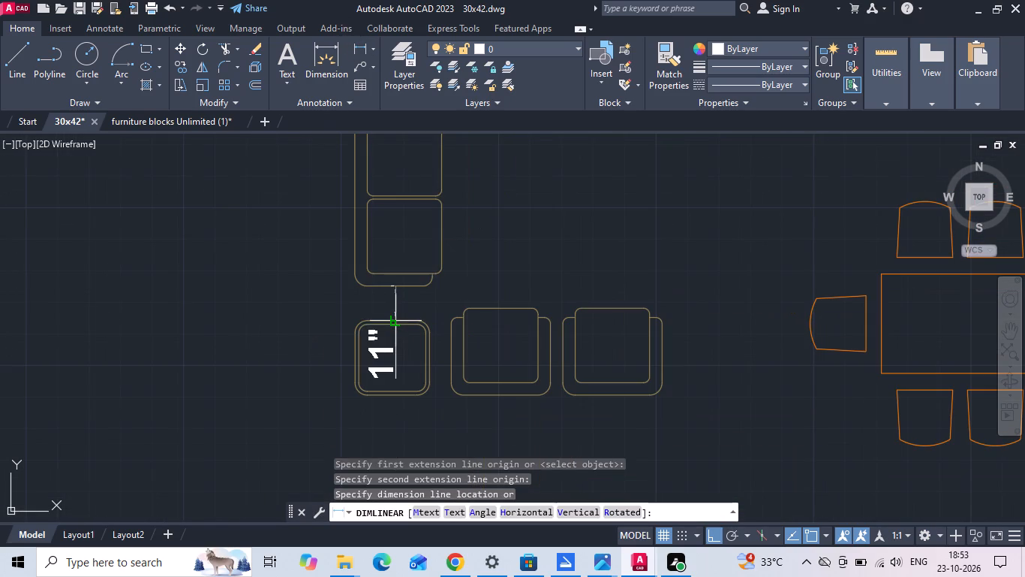
key("Escape")
Move the lower side table and both armchairs 1" straight down, away from the three-seat sofa.
left_click(325, 310)
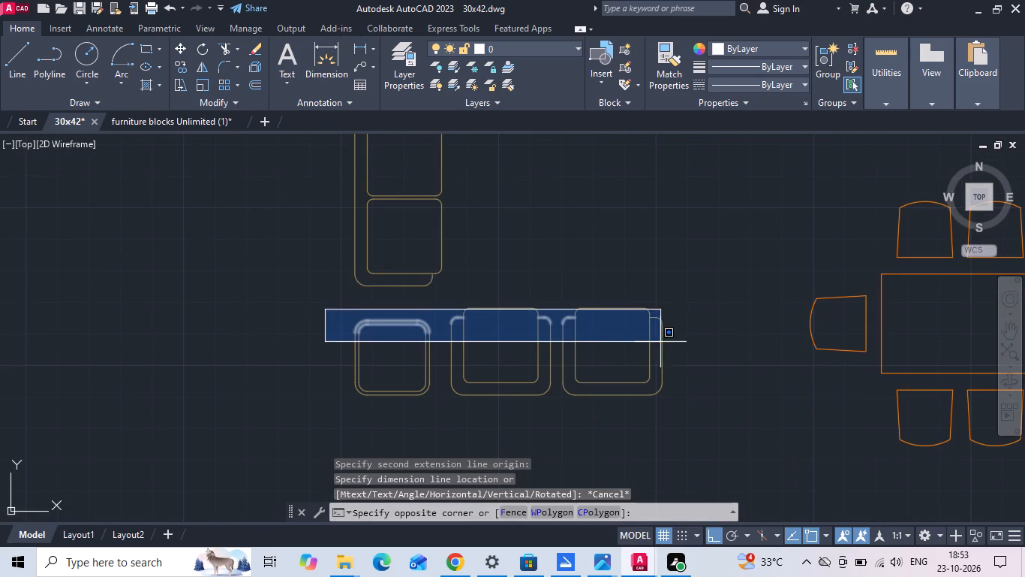
key("Escape")
left_click_drag(316, 296, 336, 321)
left_click(732, 458)
right_click(734, 458)
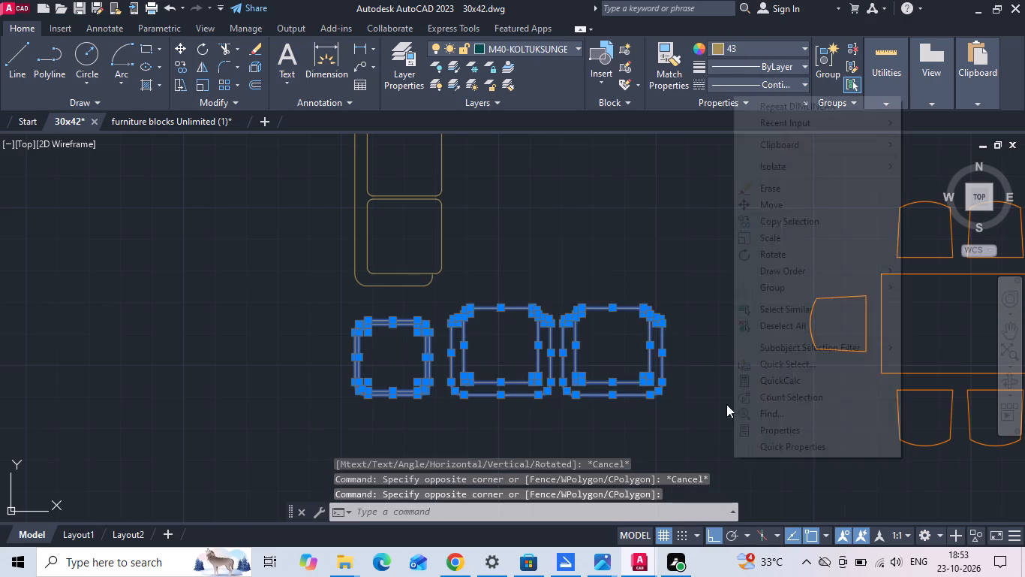
left_click(776, 208)
left_click_drag(691, 252, 693, 260)
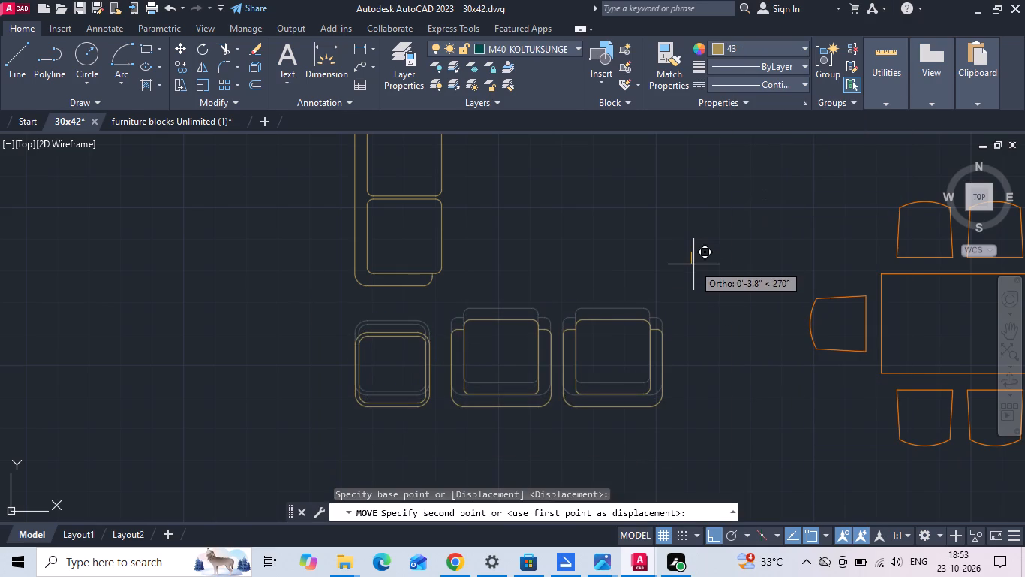
type("1")
key("space")
Erase the upper side table above the three-seat sofa.
scroll(527, 394, "down", 2)
scroll(458, 220, "up", 2)
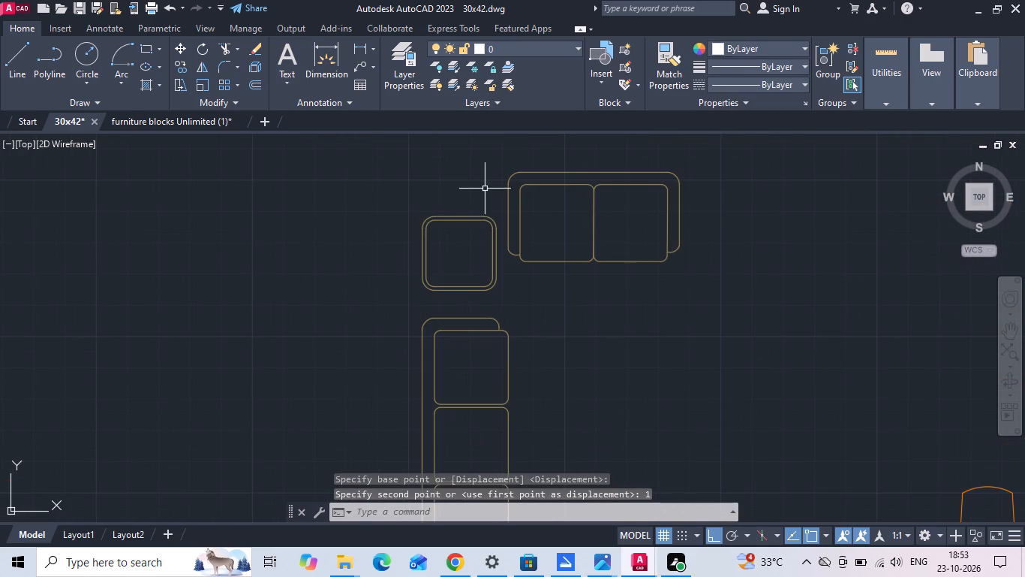
left_click_drag(497, 207, 497, 219)
left_click(377, 311)
key("Delete")
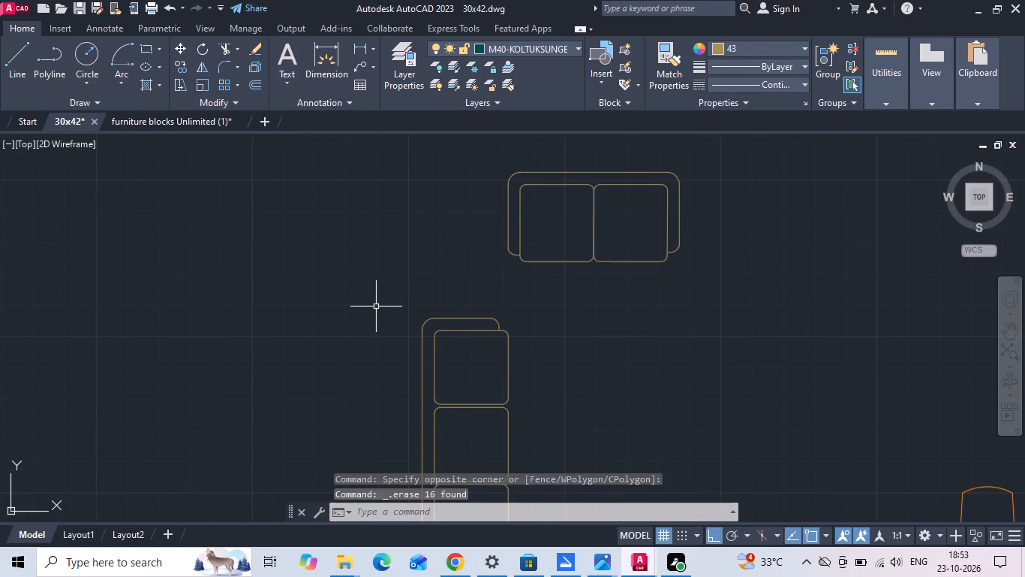
Move the two-seat sofa horizontally to the right, away from the three-seat sofa.
scroll(478, 190, "down", 2)
left_click_drag(482, 169, 491, 186)
left_click(604, 231)
right_click(604, 231)
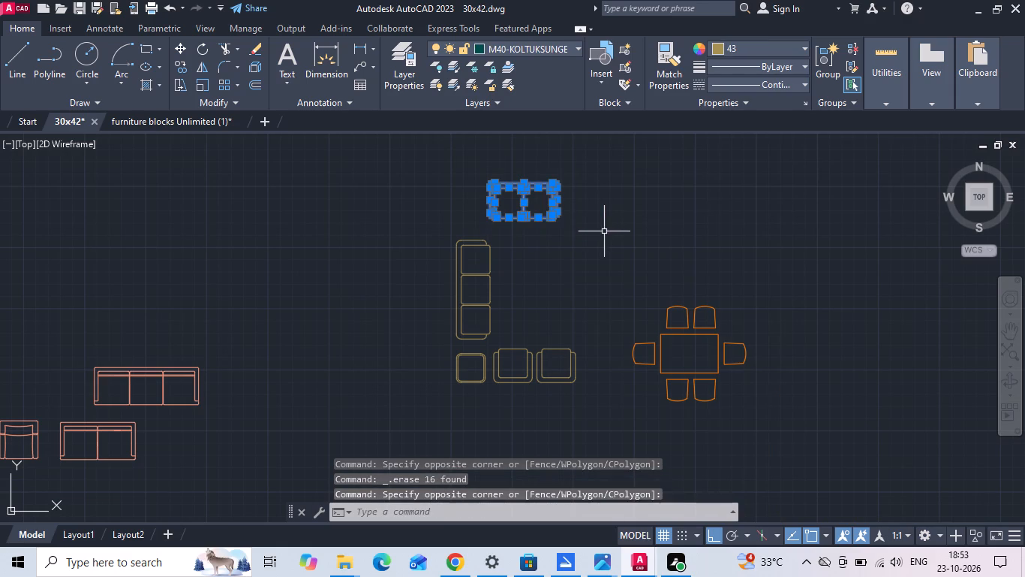
left_click(626, 289)
left_click_drag(636, 270, 665, 264)
left_click(666, 264)
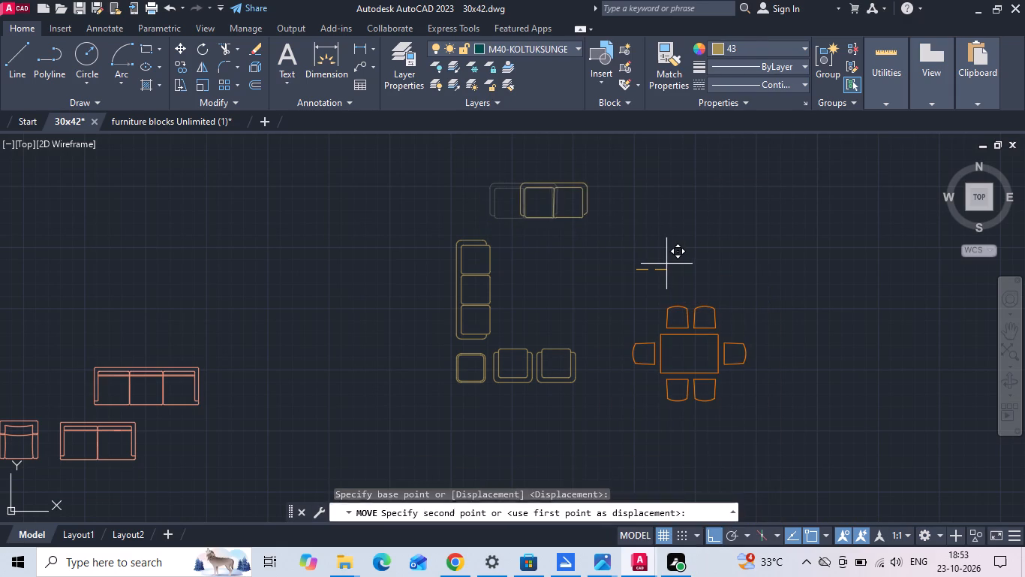
Mirror the lower side table to the upper end of the three-seat sofa about the sofa's horizontal midline, keeping the original.
scroll(516, 361, "up", 2)
left_click_drag(448, 336, 428, 360)
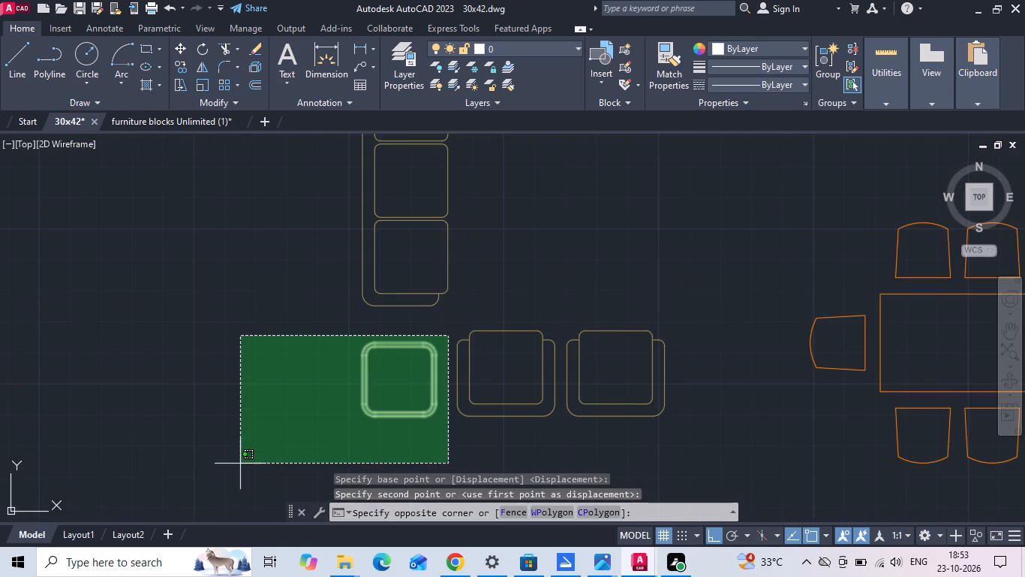
left_click(218, 459)
type("mi")
key("space")
scroll(244, 463, "down", 1)
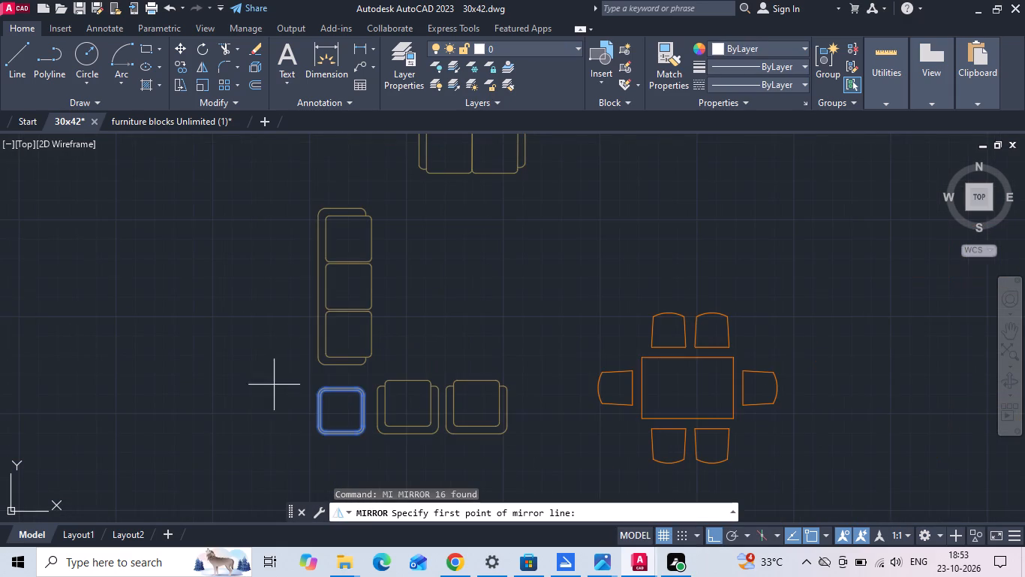
left_click(316, 284)
left_click(279, 309)
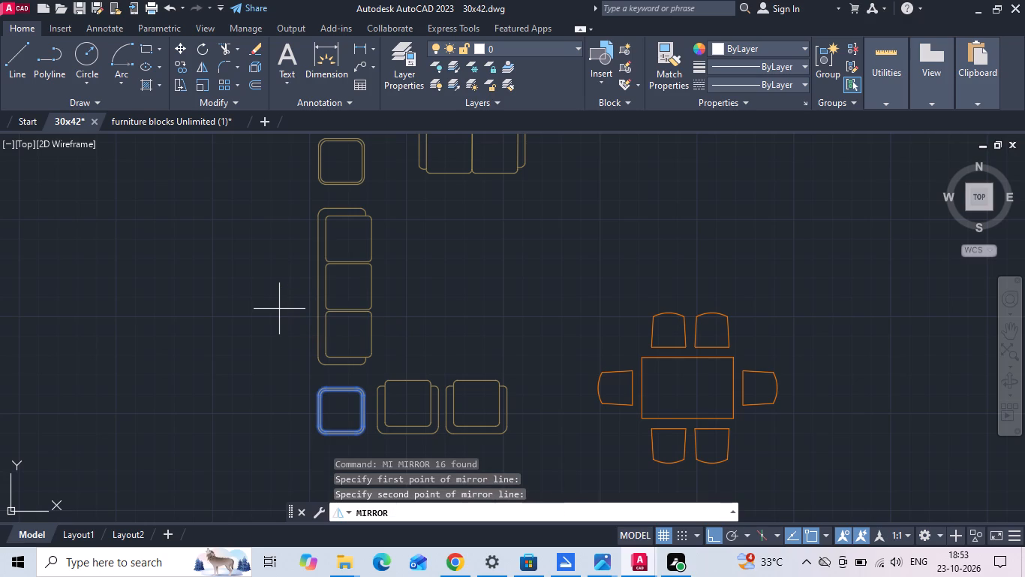
type("n")
key("space")
Draw a horizontal guide line from the upper side table's top edge across and past the two-seat sofa.
middle_click_drag(344, 277, 381, 361)
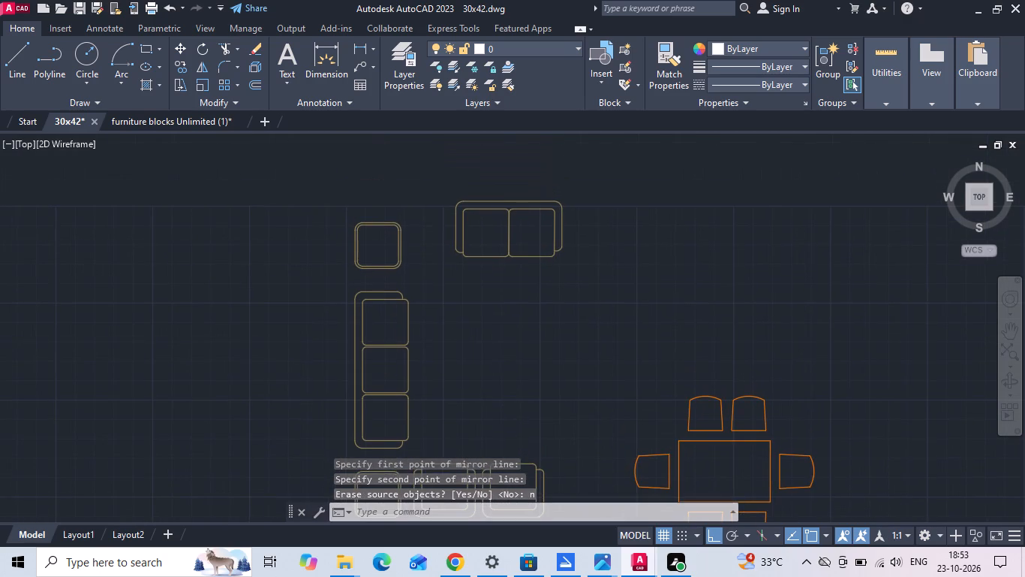
key("l")
key("space")
scroll(420, 197, "up", 2)
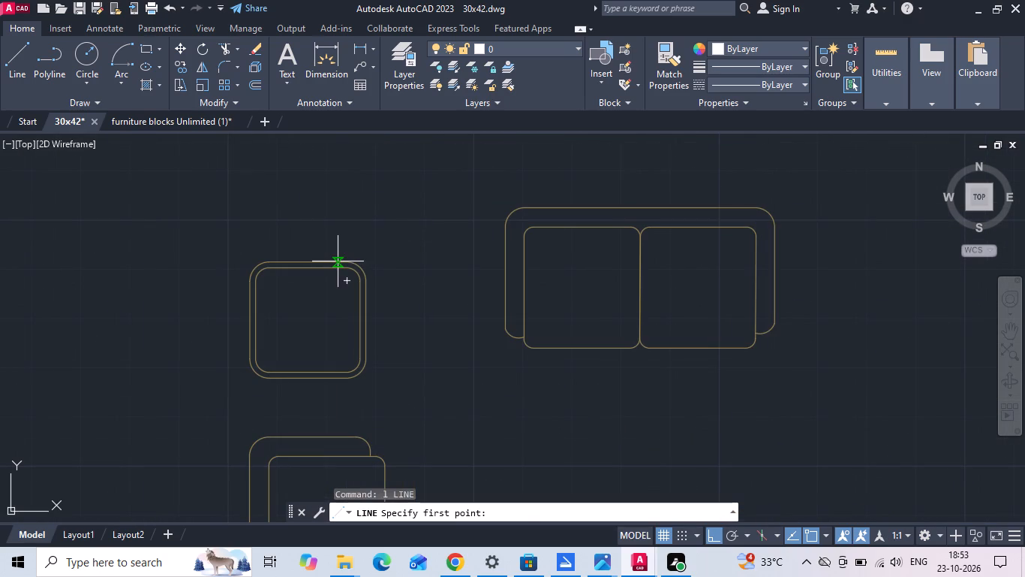
left_click_drag(338, 261, 415, 276)
left_click(922, 291)
key("Escape")
Move the two-seat sofa straight down so its back's top edge meets the horizontal guide line.
left_click_drag(475, 201, 493, 221)
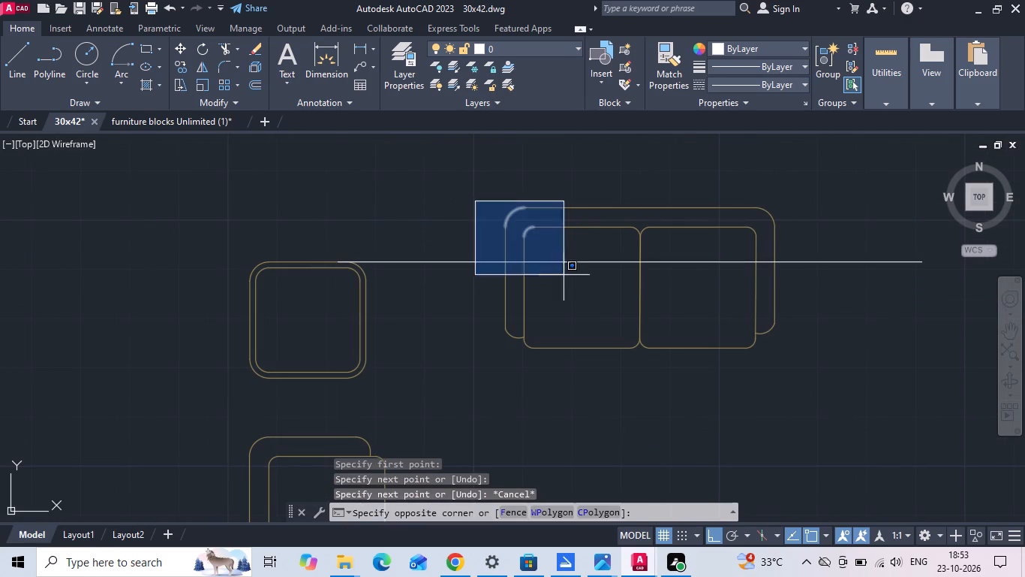
left_click(834, 440)
right_click(518, 195)
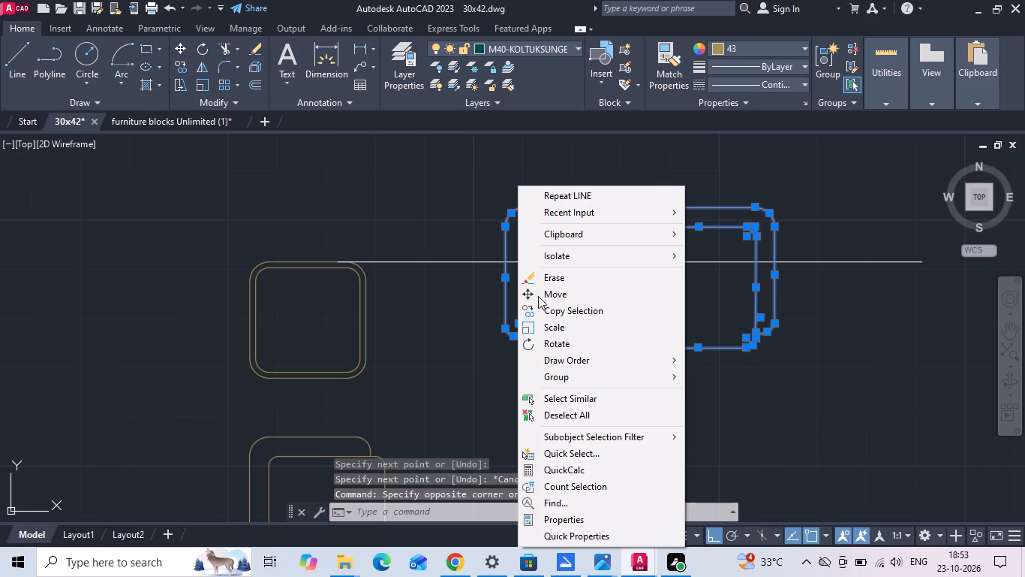
left_click(538, 291)
scroll(520, 228, "up", 1)
left_click(523, 196)
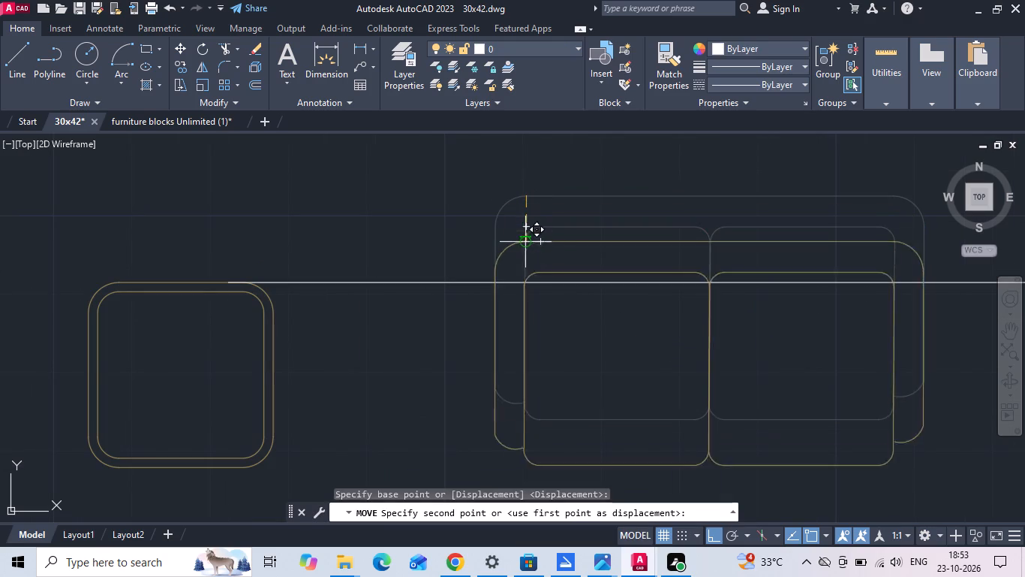
left_click(525, 279)
Erase the horizontal guide line along the top of the upper side table and two-seat sofa.
scroll(500, 222, "down", 2)
left_click_drag(488, 227, 481, 264)
left_click(469, 301)
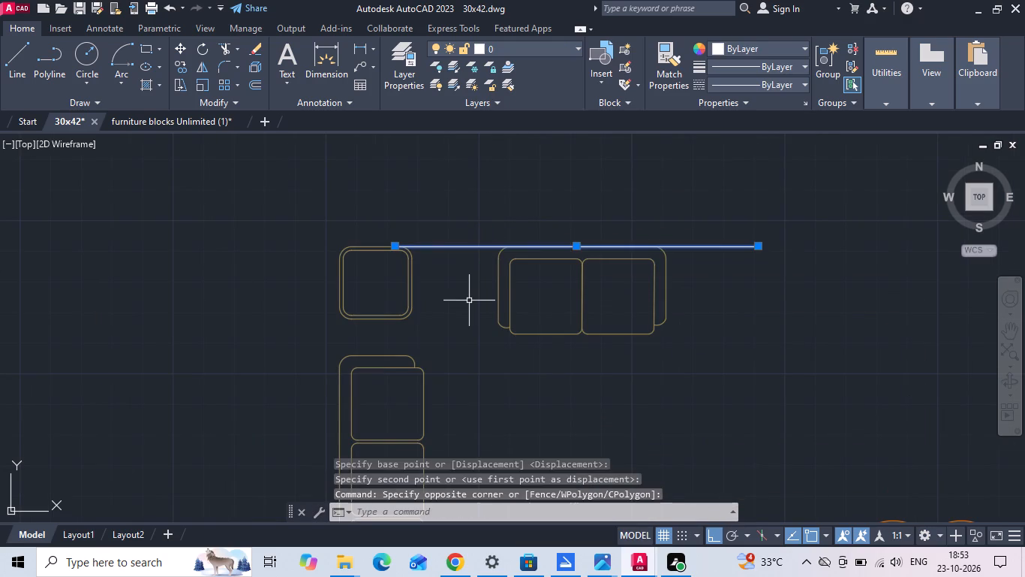
key("Delete")
Draw a vertical guide line from the right armchair's outer edge up to the two-seat sofa's top edge.
scroll(485, 187, "down", 2)
key("l")
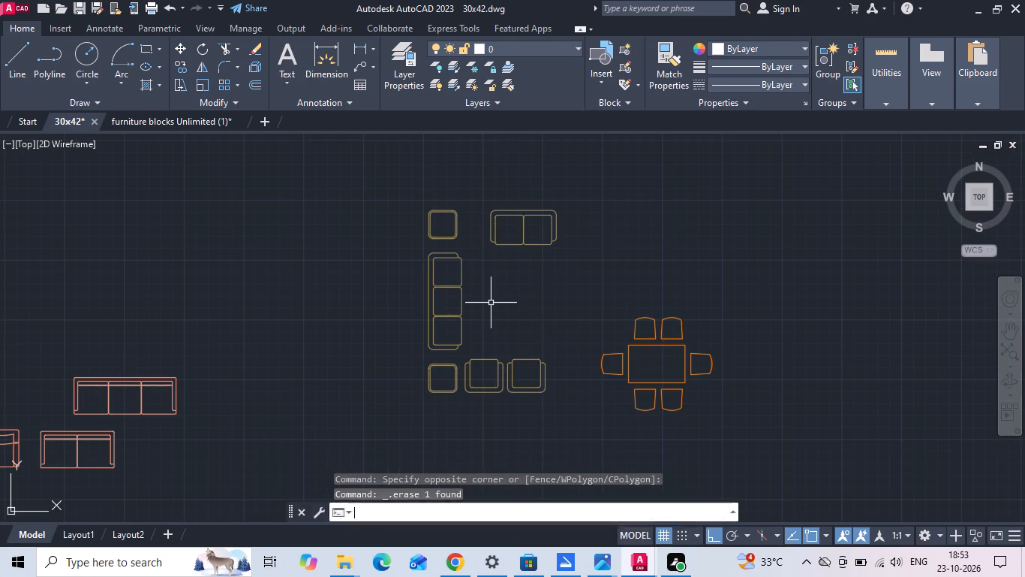
key("space")
scroll(549, 336, "up", 1)
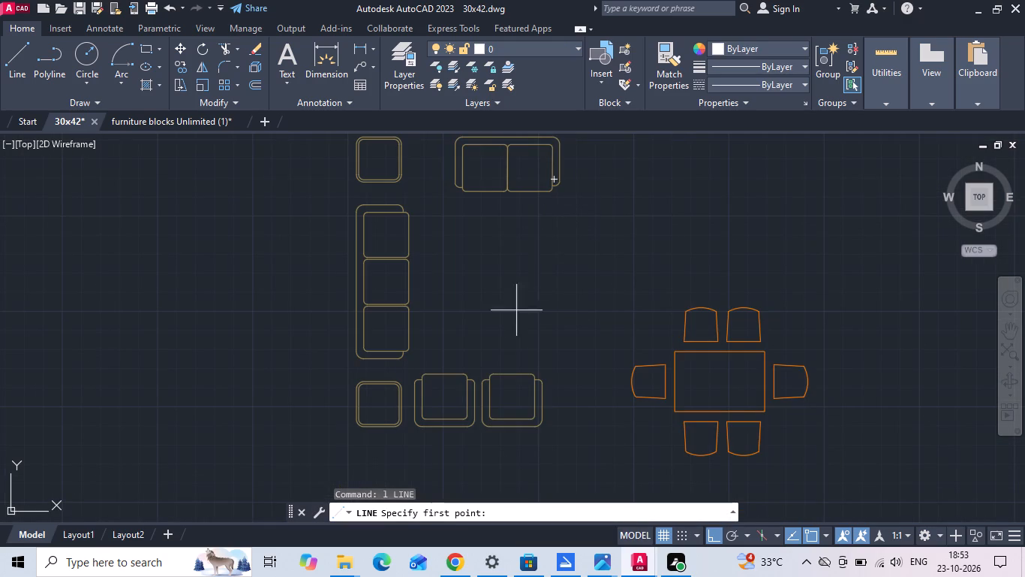
left_click_drag(544, 386, 548, 361)
middle_click_drag(576, 166, 579, 231)
scroll(563, 226, "up", 2)
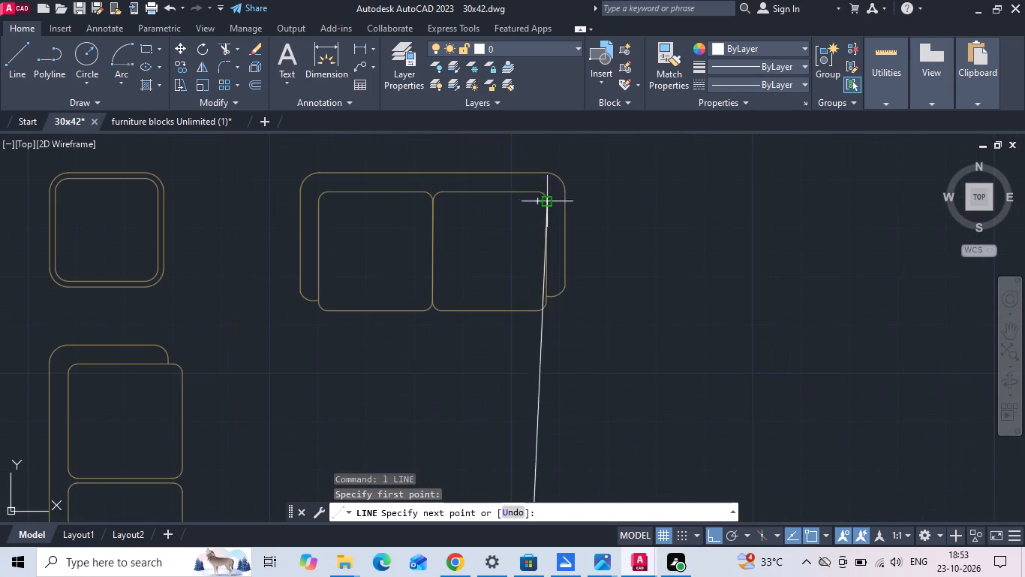
left_click(523, 177)
key("Escape")
Move the two-seat sofa left so the right end of its straight top edge meets the vertical guide line.
left_click_drag(251, 160, 267, 173)
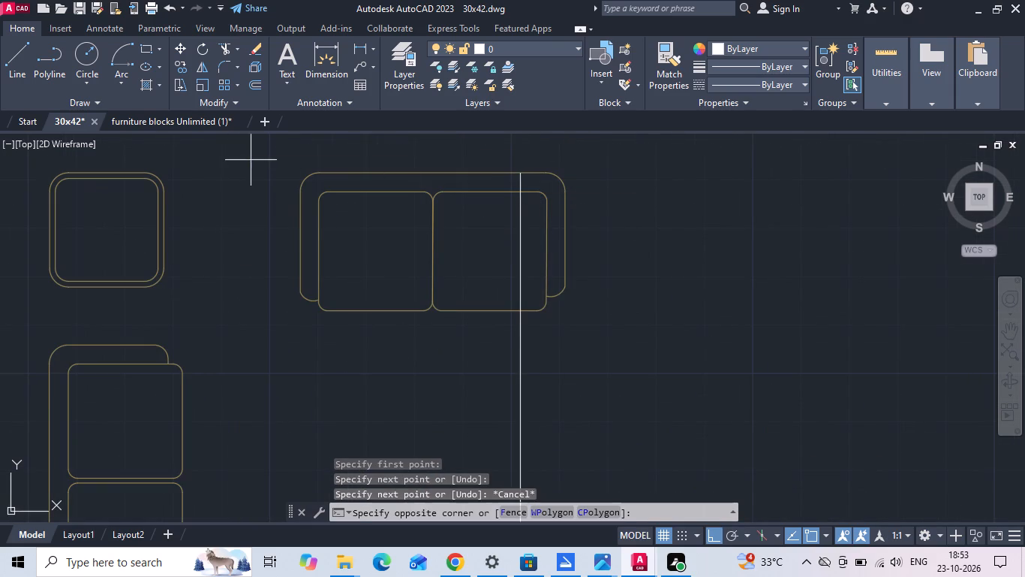
left_click(627, 364)
right_click(616, 334)
left_click(636, 290)
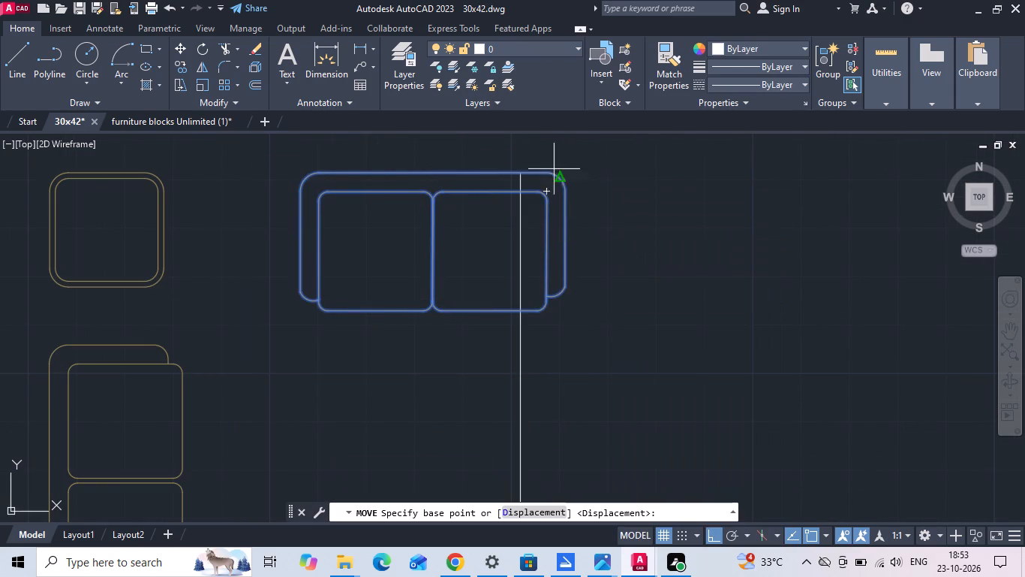
scroll(544, 165, "up", 2)
left_click(550, 187)
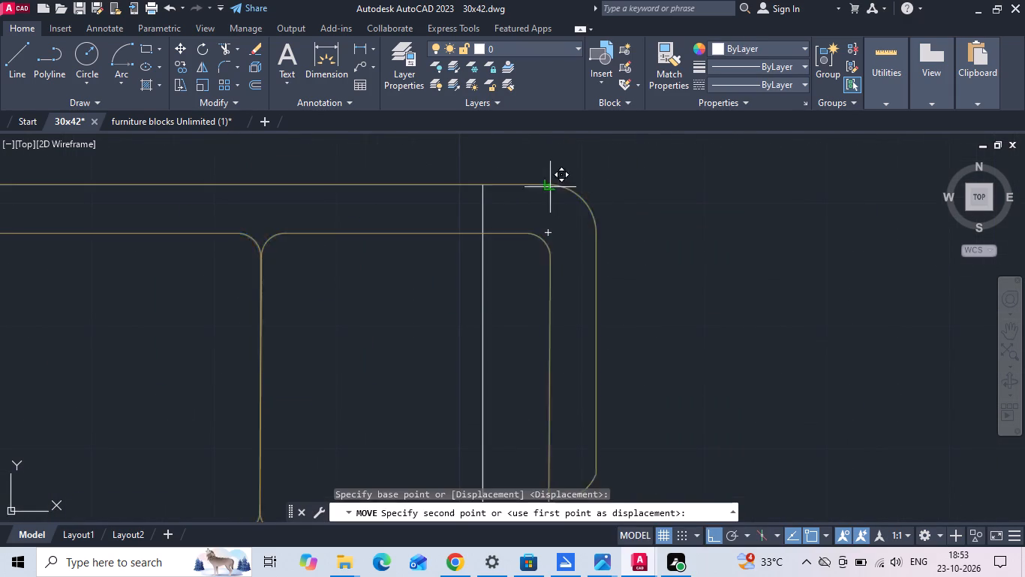
left_click(483, 187)
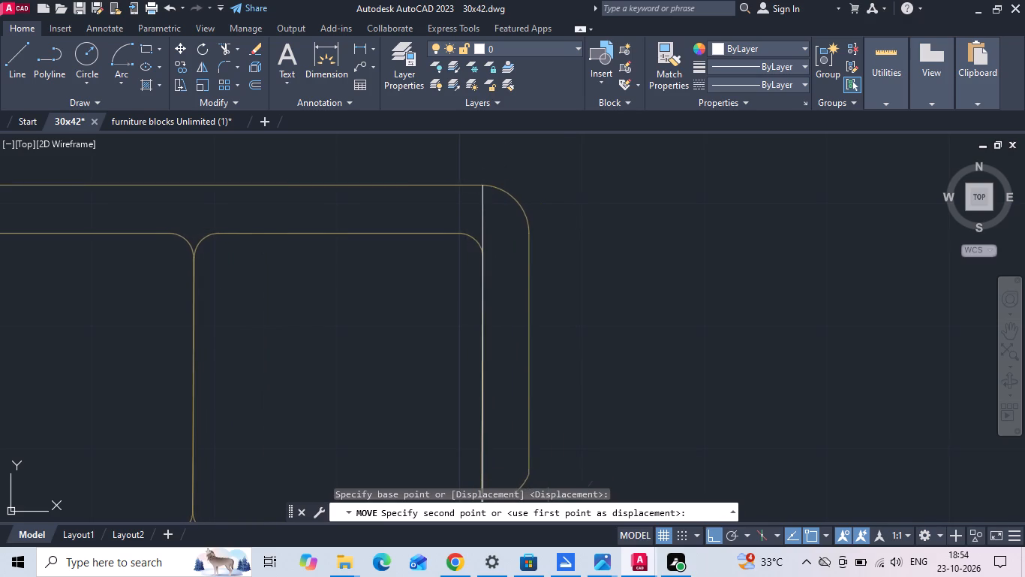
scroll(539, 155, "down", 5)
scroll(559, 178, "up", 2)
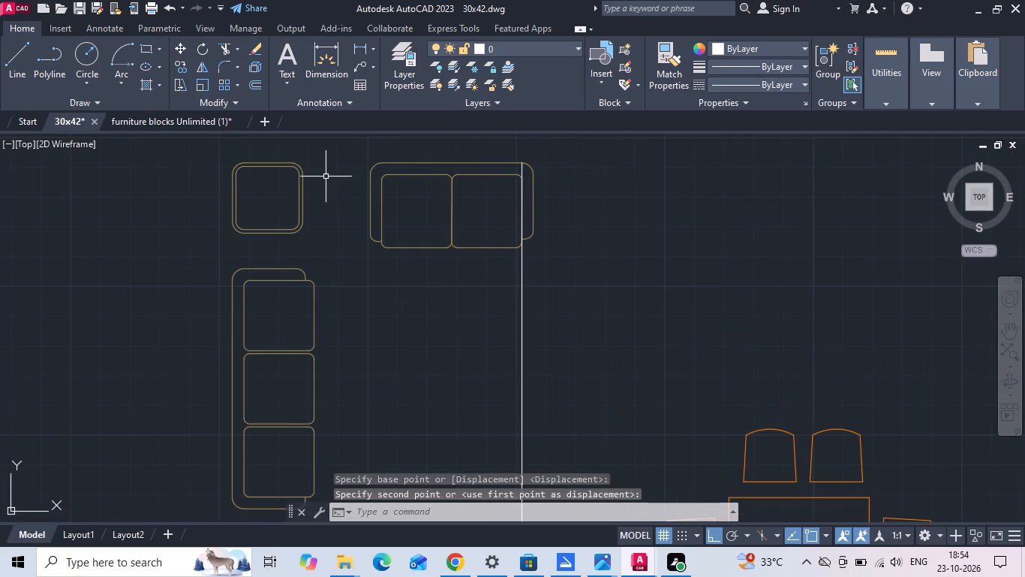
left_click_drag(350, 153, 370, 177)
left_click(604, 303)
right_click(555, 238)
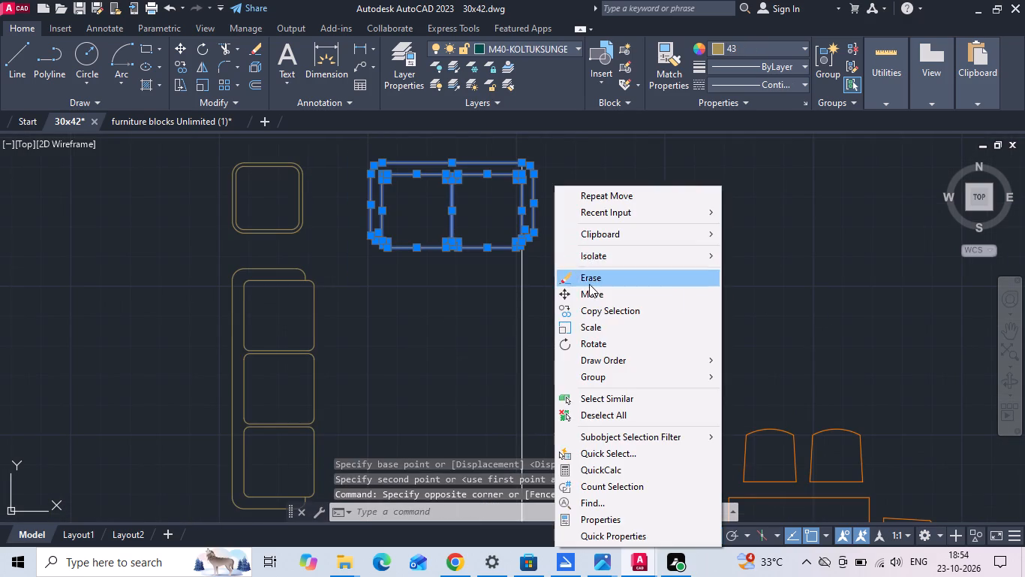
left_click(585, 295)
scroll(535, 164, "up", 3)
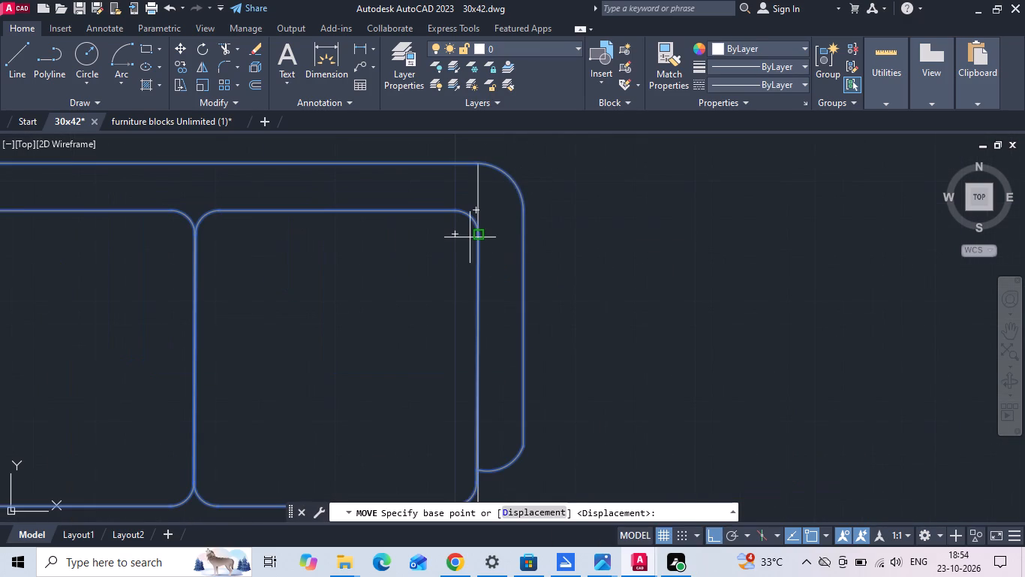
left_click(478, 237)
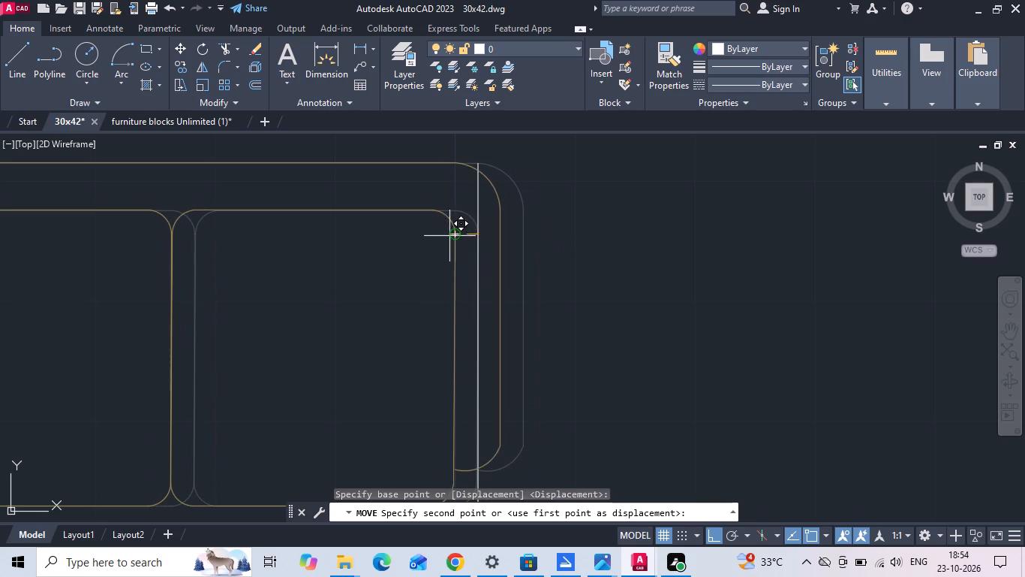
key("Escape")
Move the two-seat sofa horizontally left so its right arm's outer edge meets the vertical guide line.
scroll(567, 198, "down", 2)
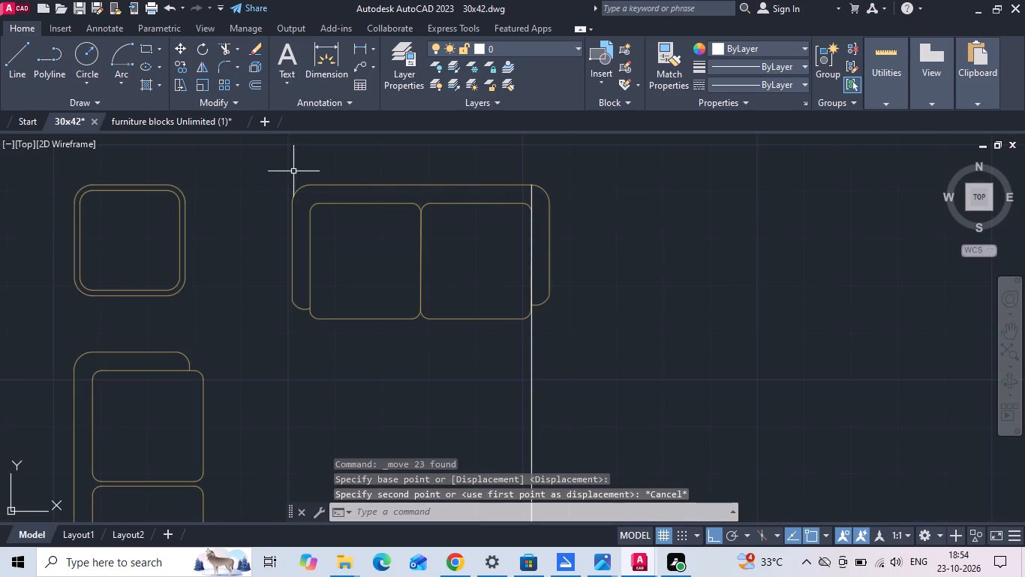
left_click_drag(278, 176, 287, 192)
left_click(651, 398)
right_click(582, 258)
left_click(623, 295)
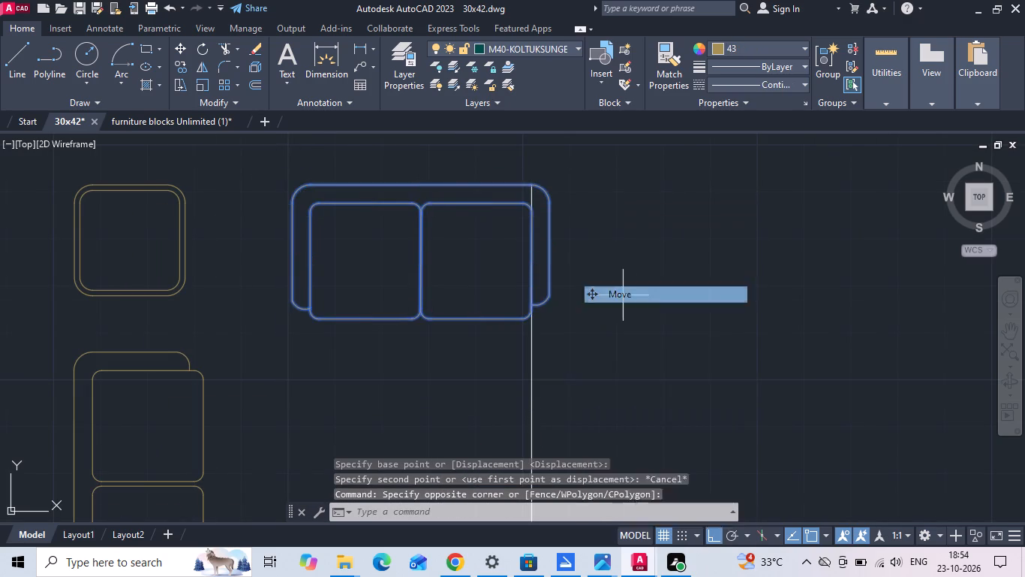
scroll(574, 208, "up", 2)
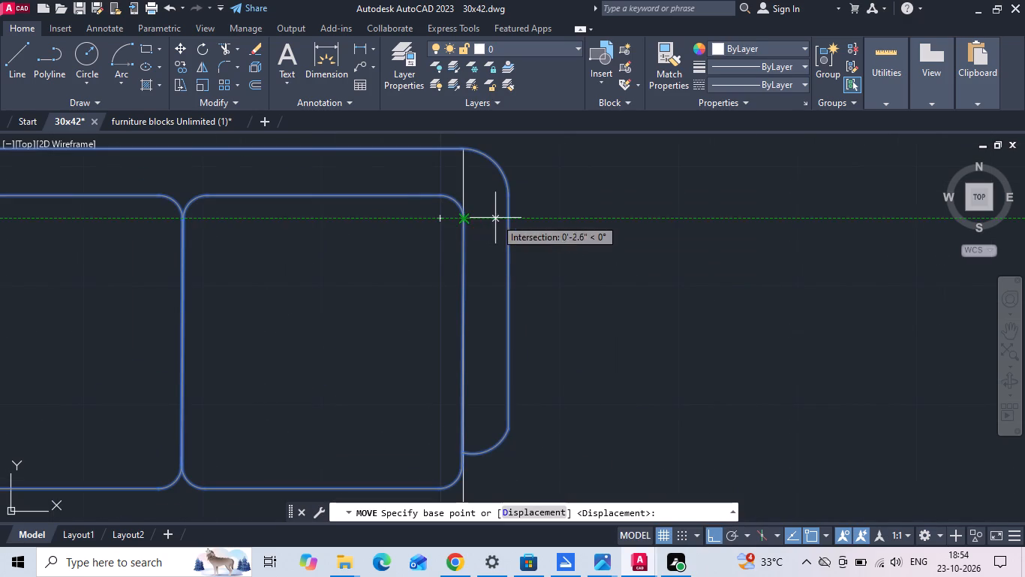
left_click(508, 218)
left_click(466, 218)
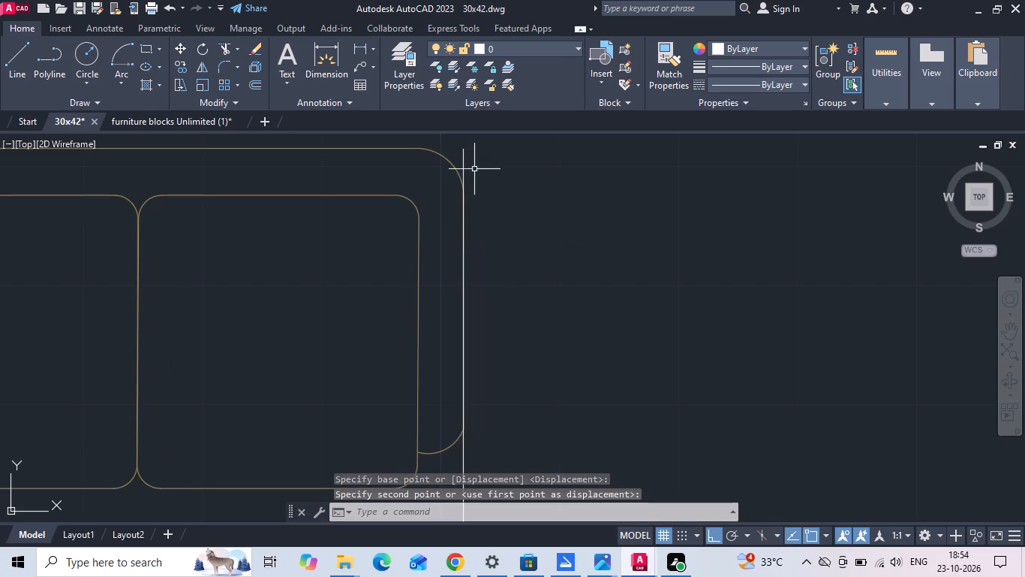
Erase the vertical guide line along the two-seat sofa's right arm.
left_click(464, 158)
key("Delete")
Erase the spare orange six-chair dining set beside the olive seating group.
scroll(658, 308, "down", 5)
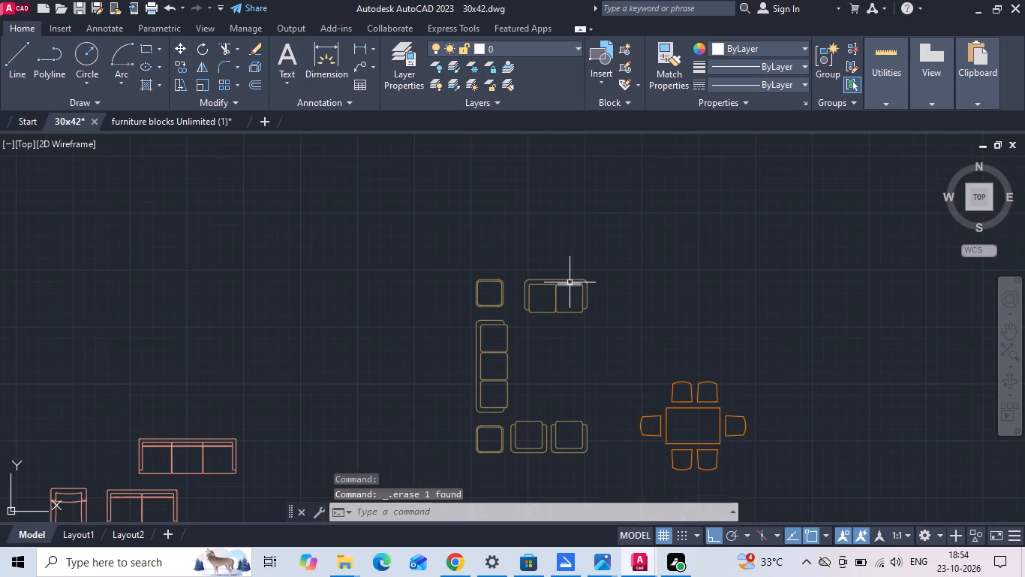
middle_click_drag(600, 347, 593, 292)
scroll(685, 310, "down", 2)
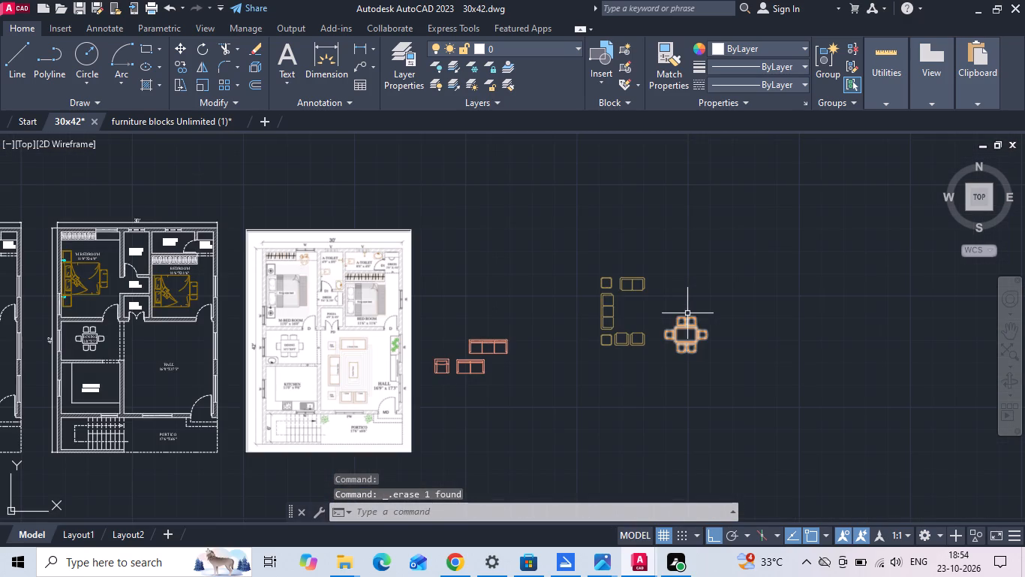
left_click(689, 319)
key("Delete")
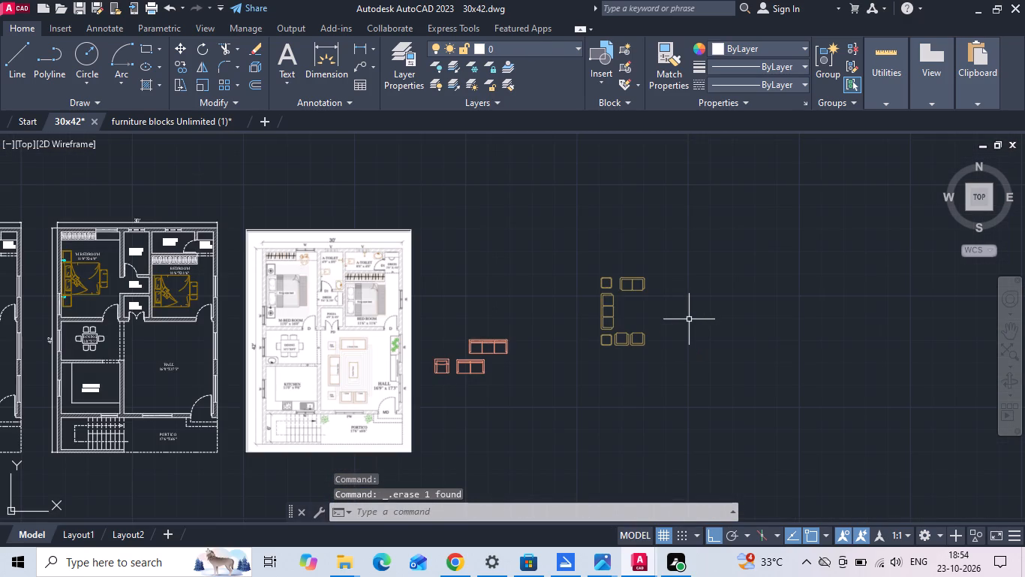
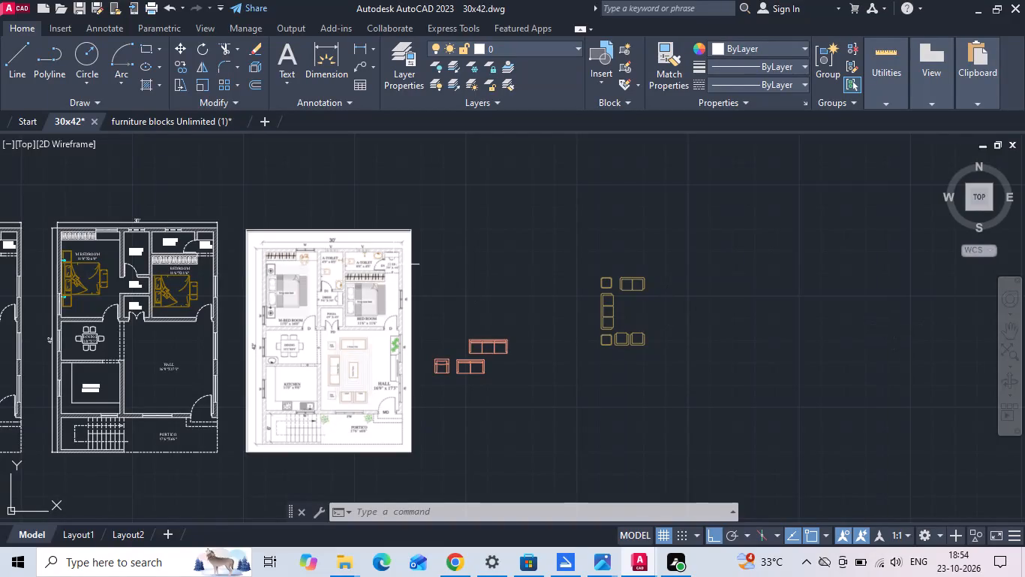
Copy two dark-red rectangular table blocks, one above the other, from the furniture blocks Unlimited (1) drawing to the clipboard.
scroll(686, 319, "up", 1)
scroll(684, 317, "down", 1)
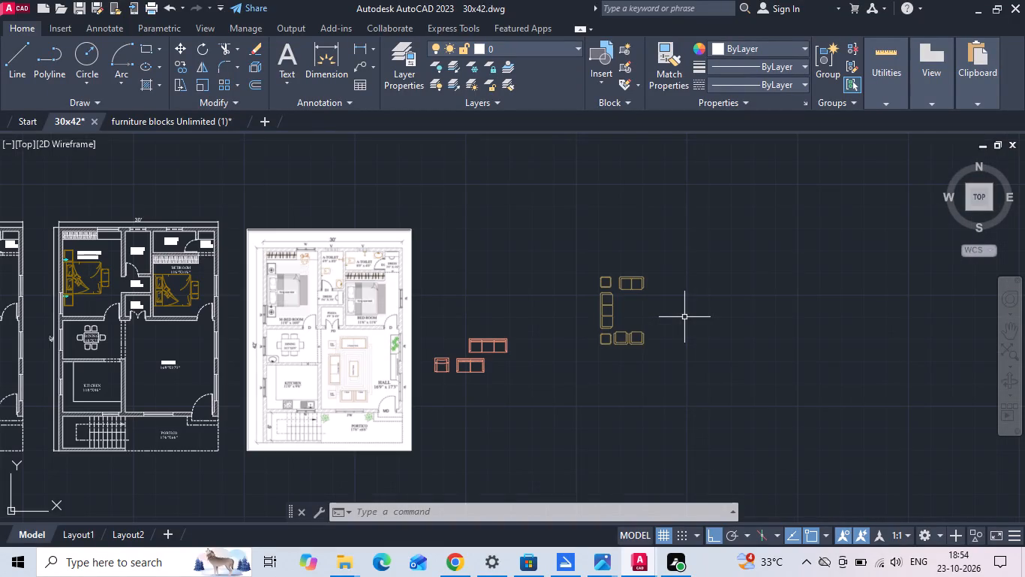
scroll(675, 313, "up", 1)
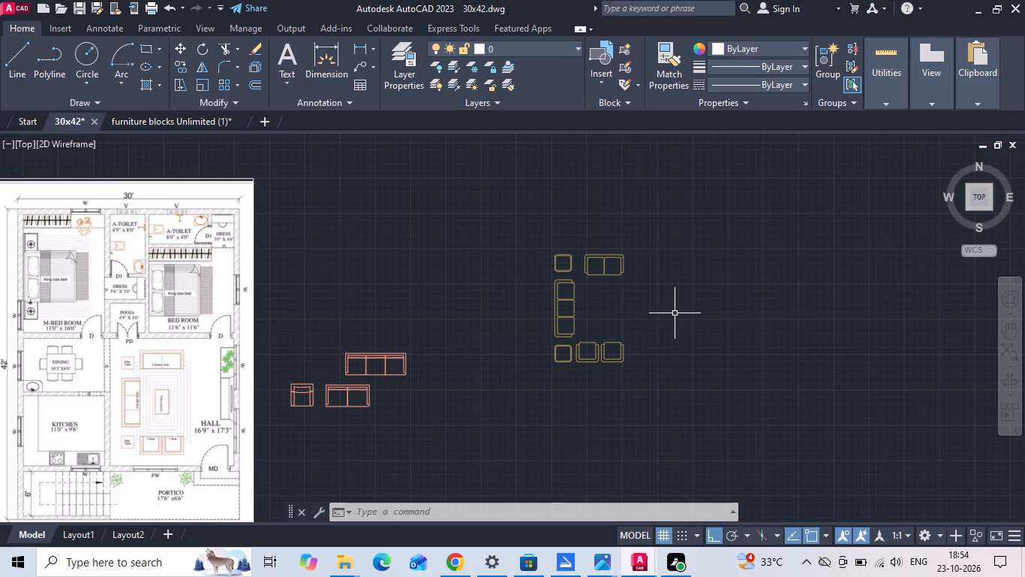
left_click(132, 121)
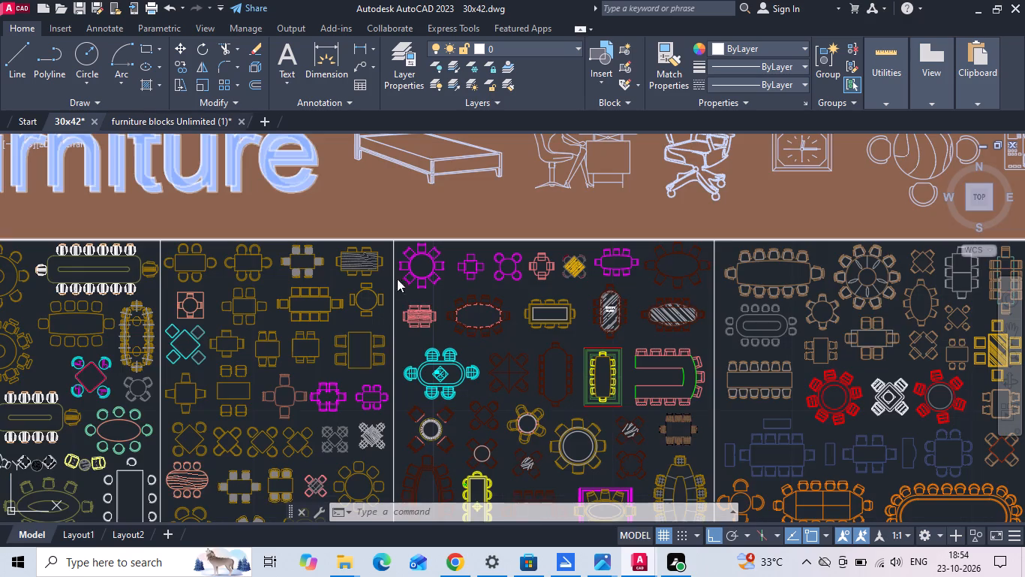
scroll(404, 290, "down", 1)
middle_click_drag(331, 410, 440, 238)
scroll(442, 235, "down", 2)
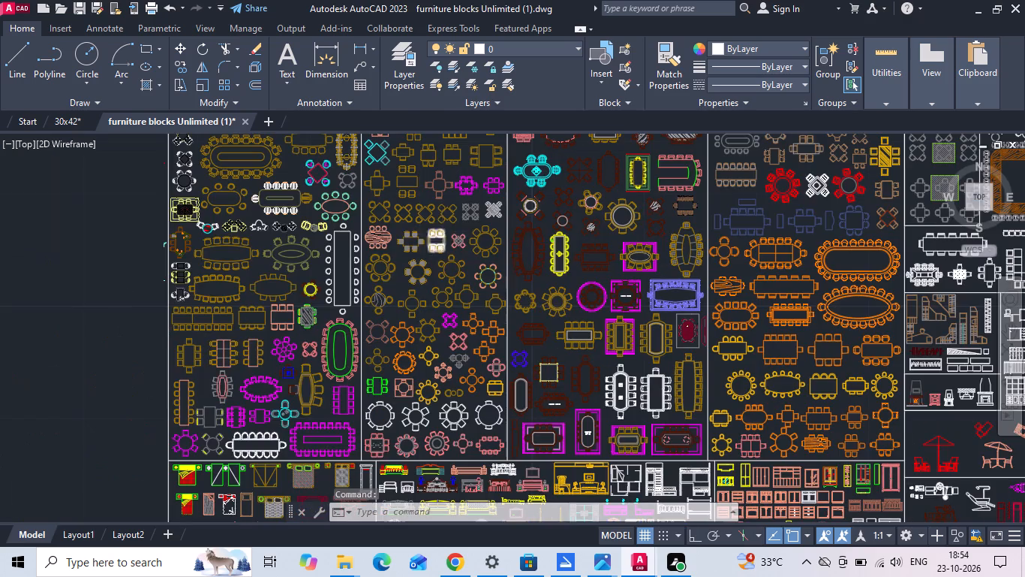
scroll(360, 483, "up", 1)
middle_click_drag(360, 482, 362, 233)
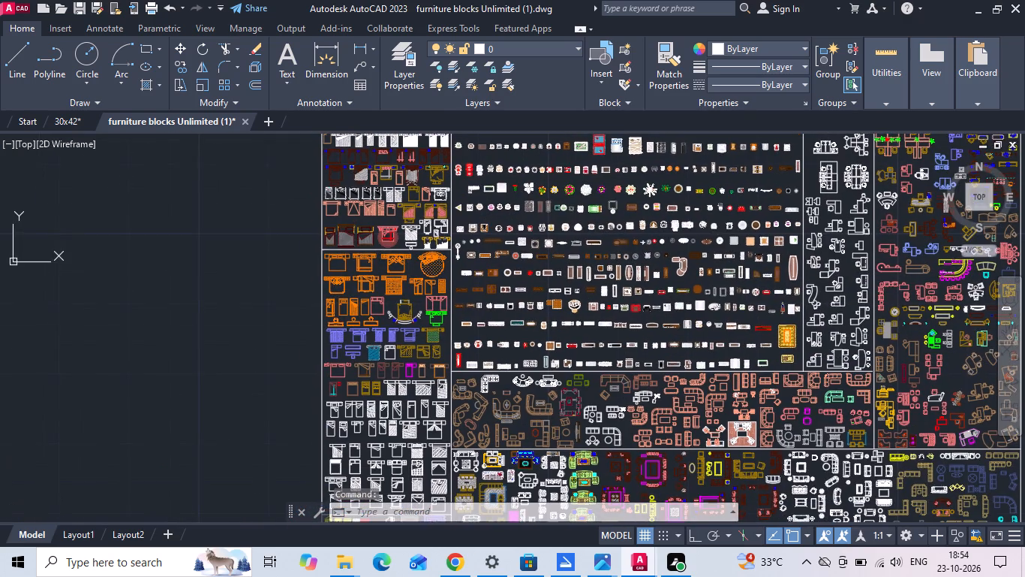
middle_click_drag(390, 388, 384, 201)
scroll(354, 380, "up", 3)
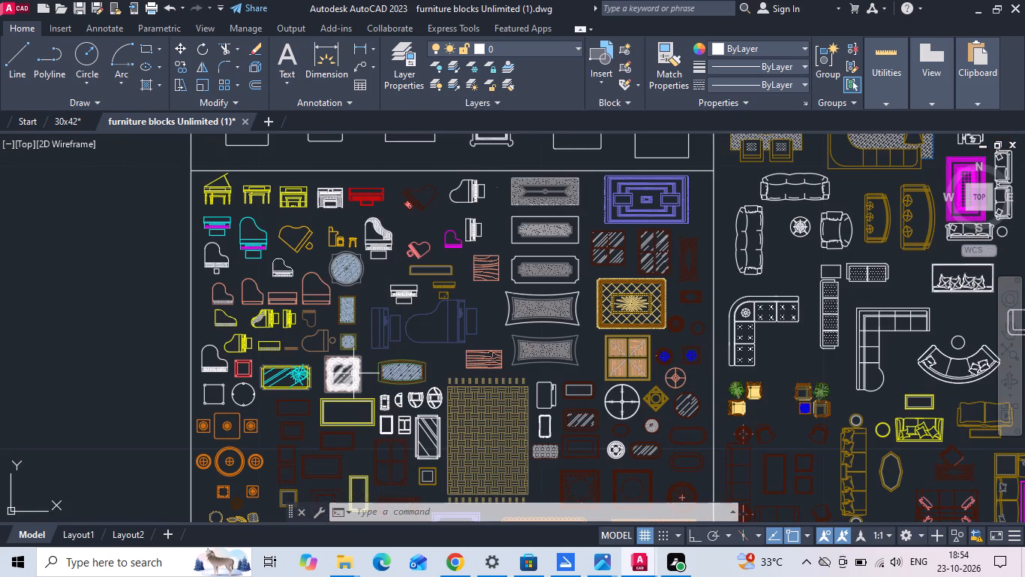
middle_click_drag(337, 418, 326, 382)
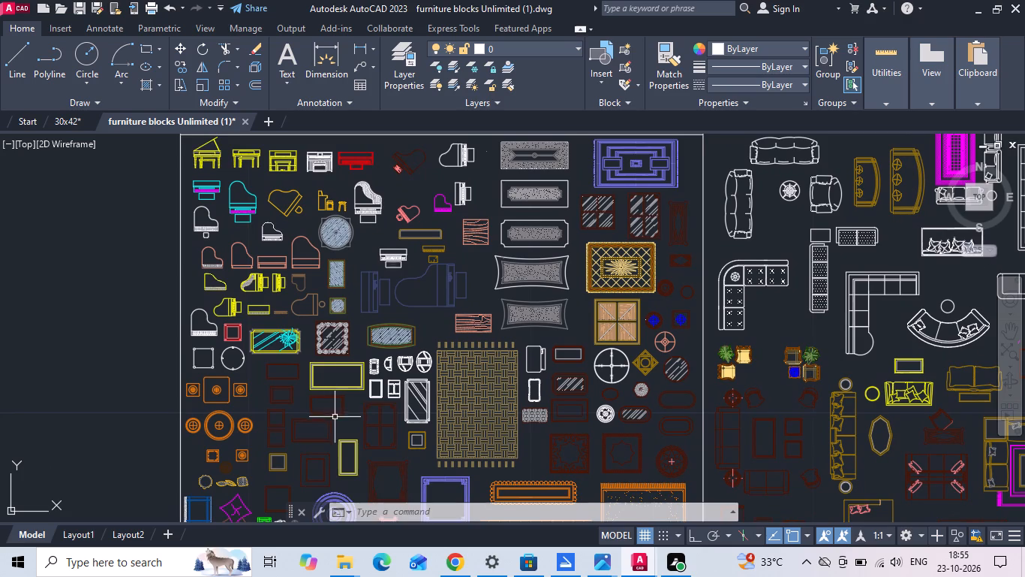
middle_click_drag(329, 412, 325, 377)
scroll(328, 394, "up", 2)
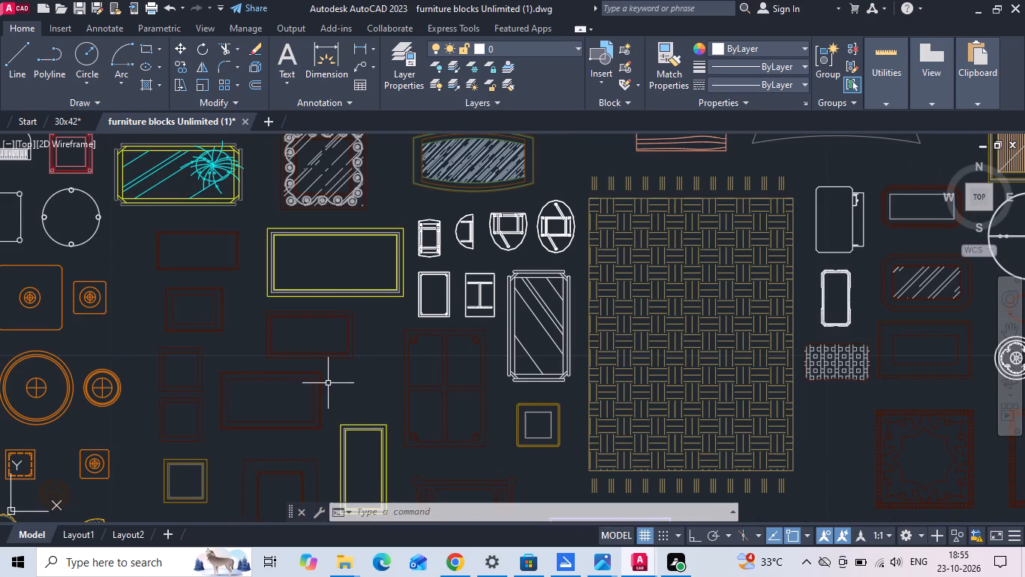
middle_click_drag(326, 391, 355, 294)
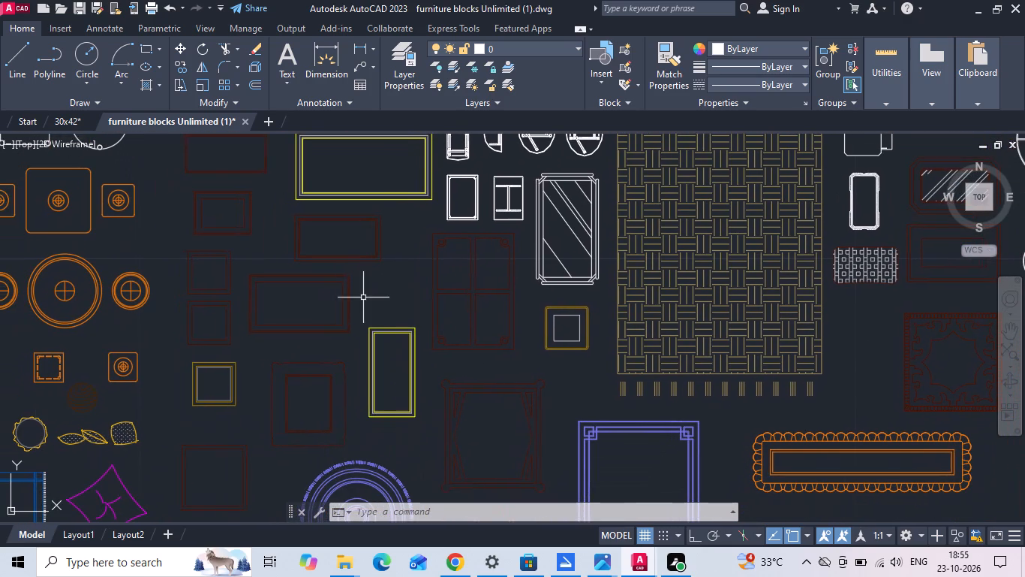
left_click(364, 300)
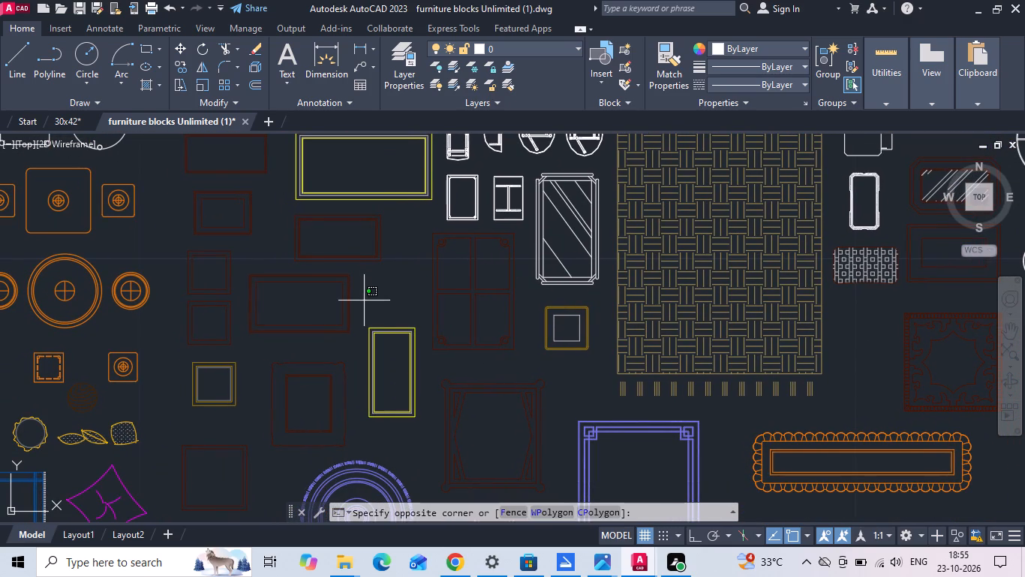
left_click(364, 301)
left_click(304, 299)
left_click(301, 244)
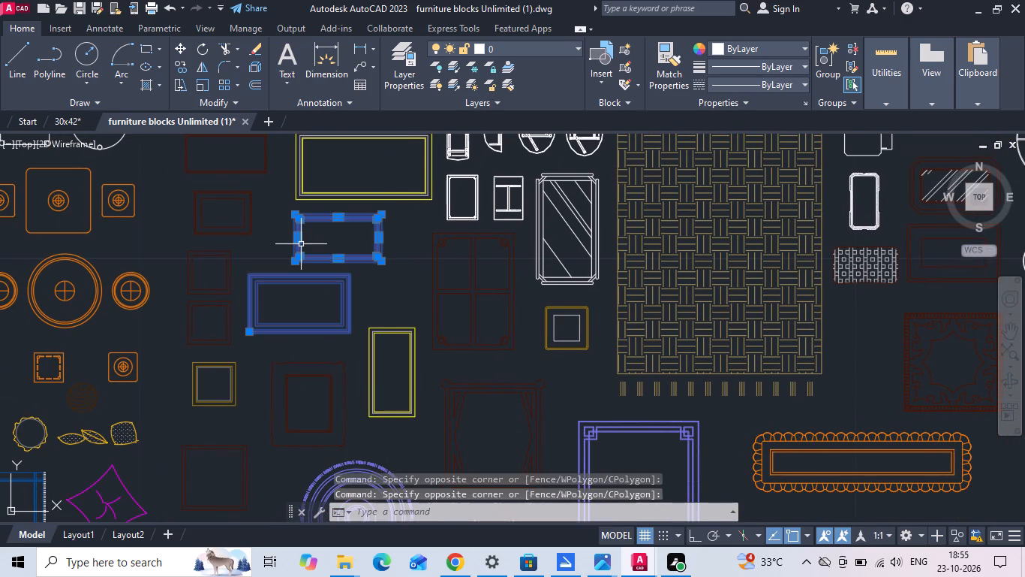
key("ctrl+c")
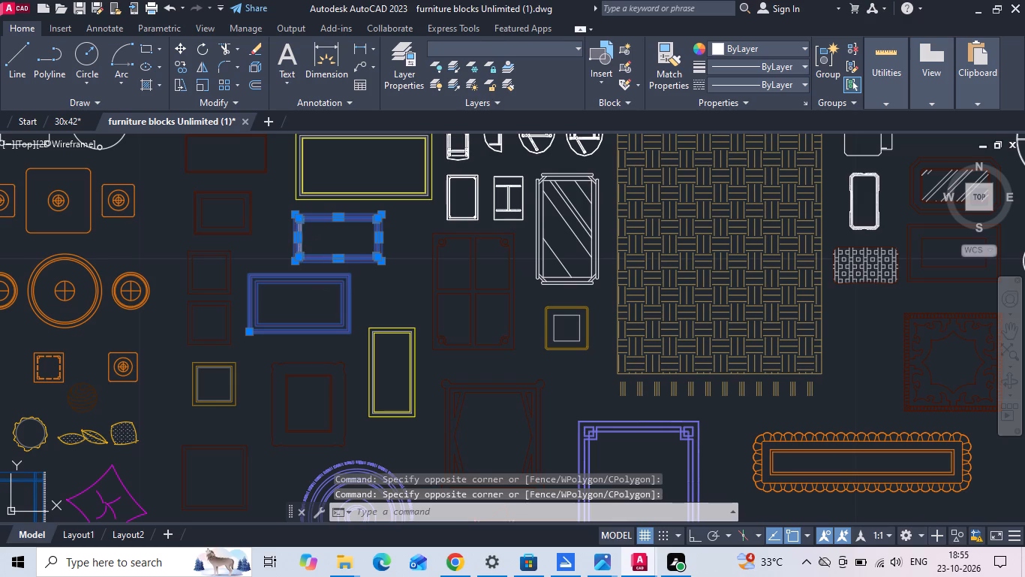
Paste the two copied tables into the 30x42 drawing, inside the yellow sofa arrangement.
left_click(74, 122)
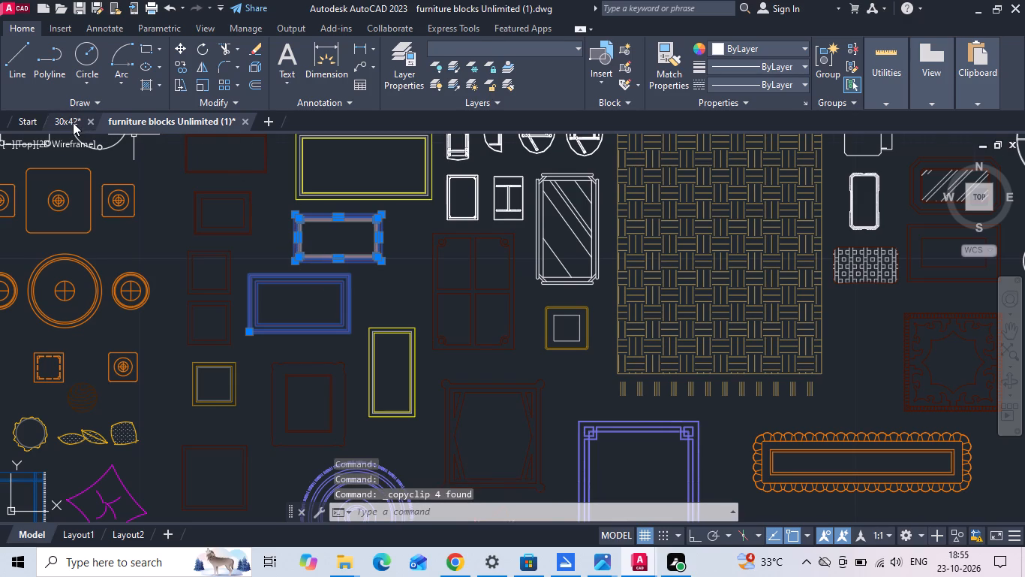
key("ctrl+v")
scroll(626, 316, "up", 2)
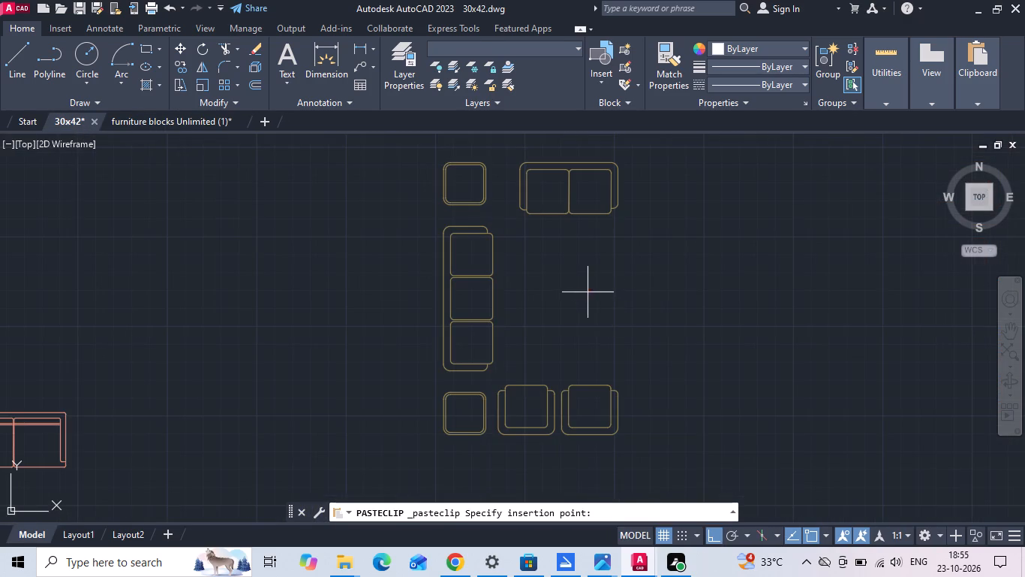
left_click(587, 292)
Scale the two pasted tables by a factor of 39.3701 from the insertion point.
left_click_drag(560, 260, 564, 268)
left_click(621, 328)
right_click(621, 328)
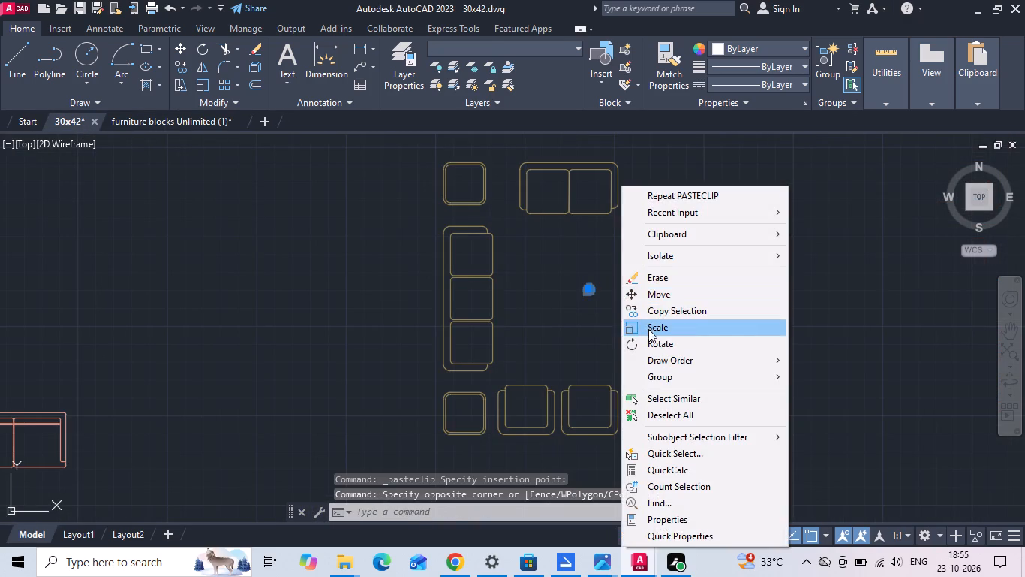
left_click(648, 329)
left_click_drag(586, 292, 588, 301)
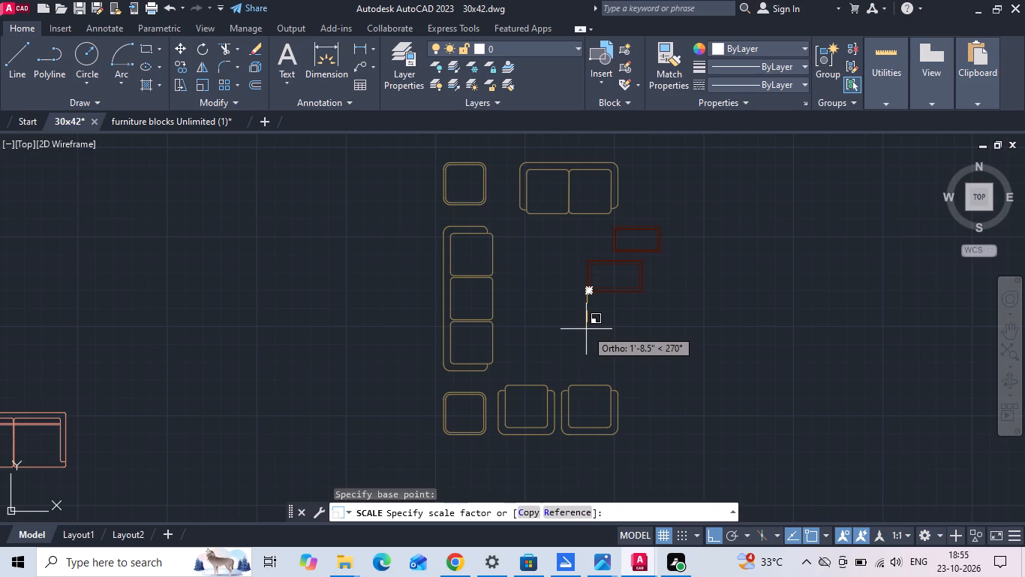
type("39.3701")
key("Return")
Look through the table and rug blocks in the furniture blocks Unlimited (1) drawing for other options.
scroll(628, 318, "down", 1)
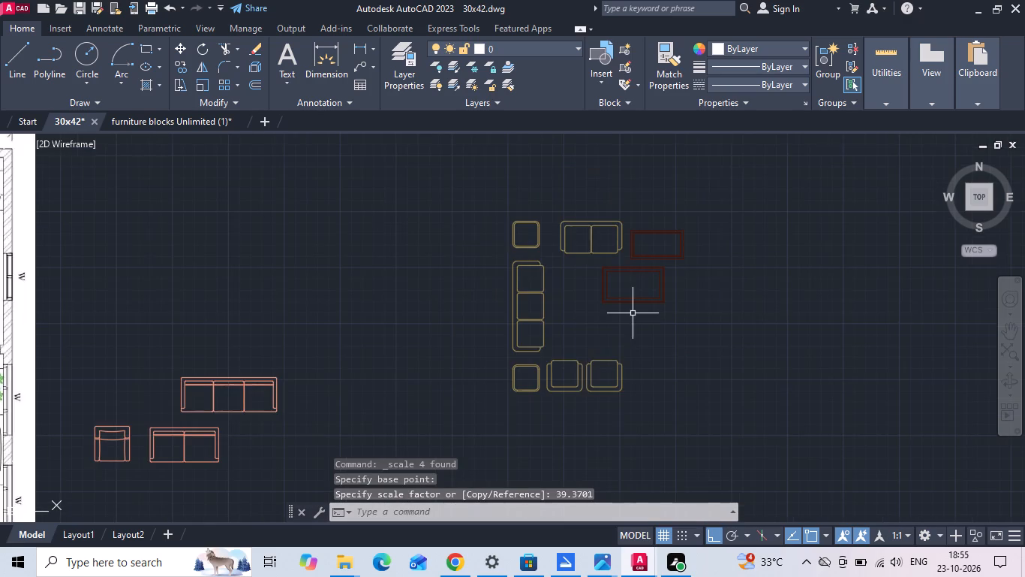
middle_click_drag(604, 313, 668, 301)
scroll(669, 301, "down", 1)
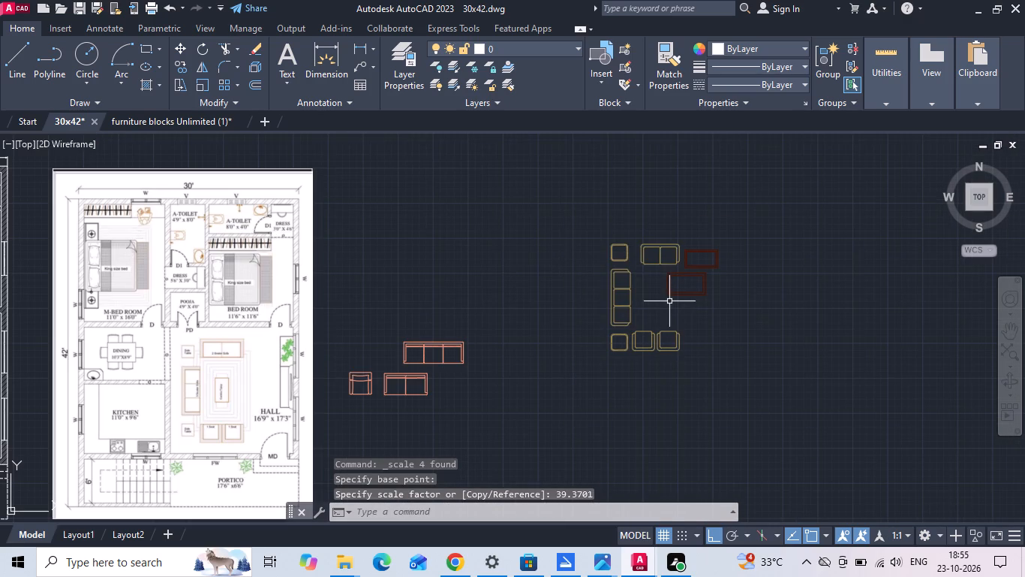
left_click(216, 119)
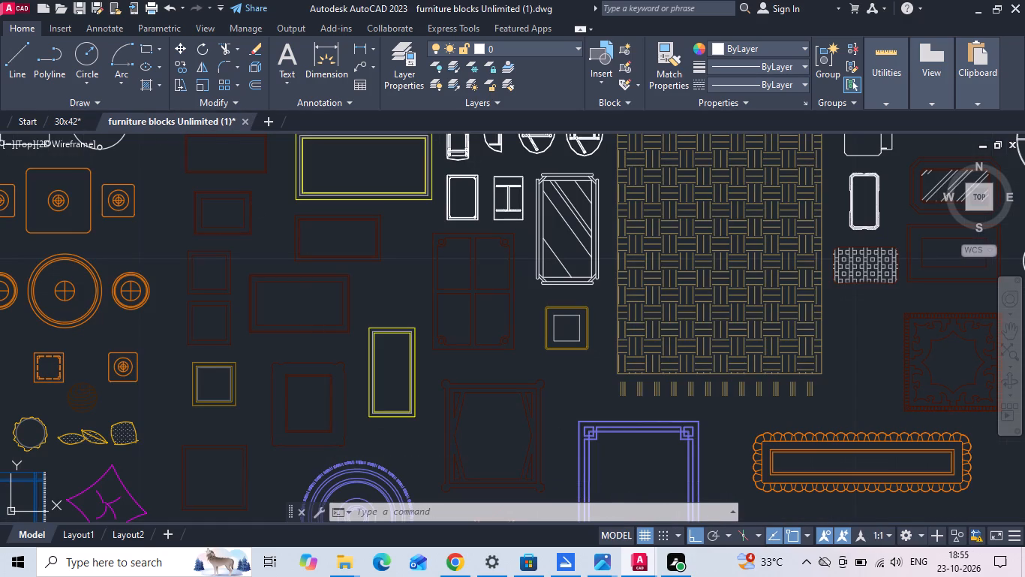
scroll(368, 348, "down", 1)
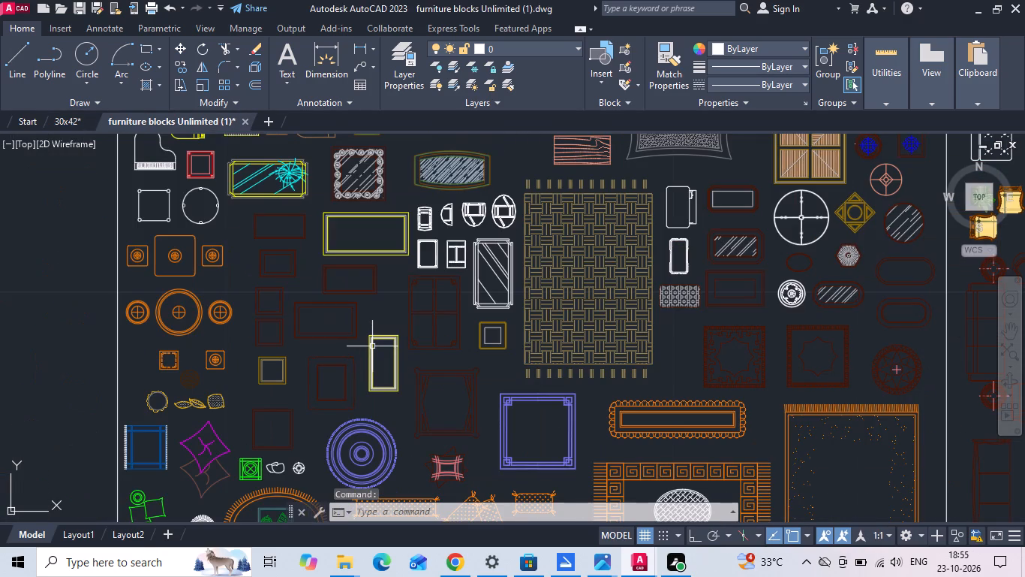
middle_click_drag(375, 358, 364, 285)
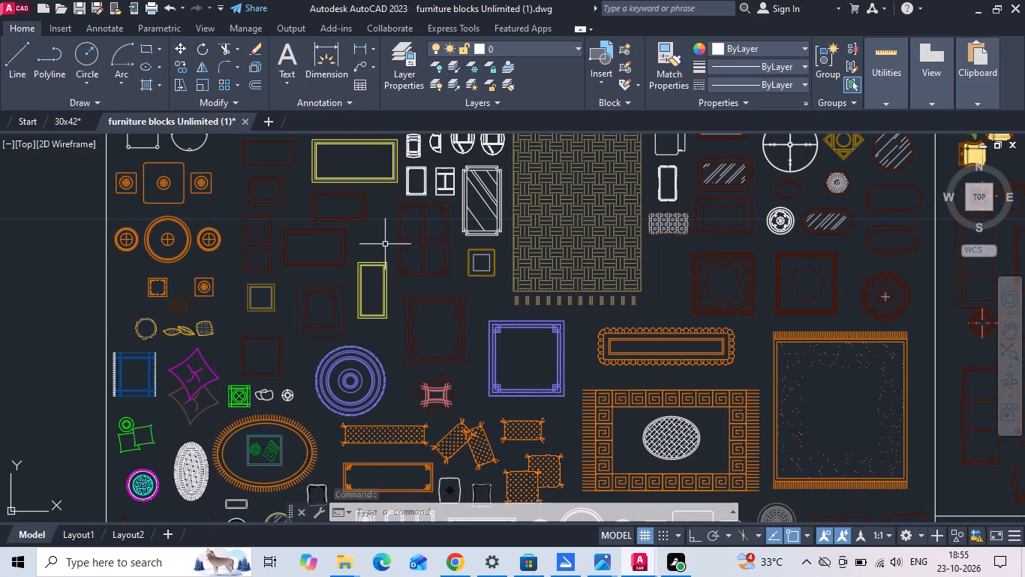
middle_click_drag(383, 317, 368, 241)
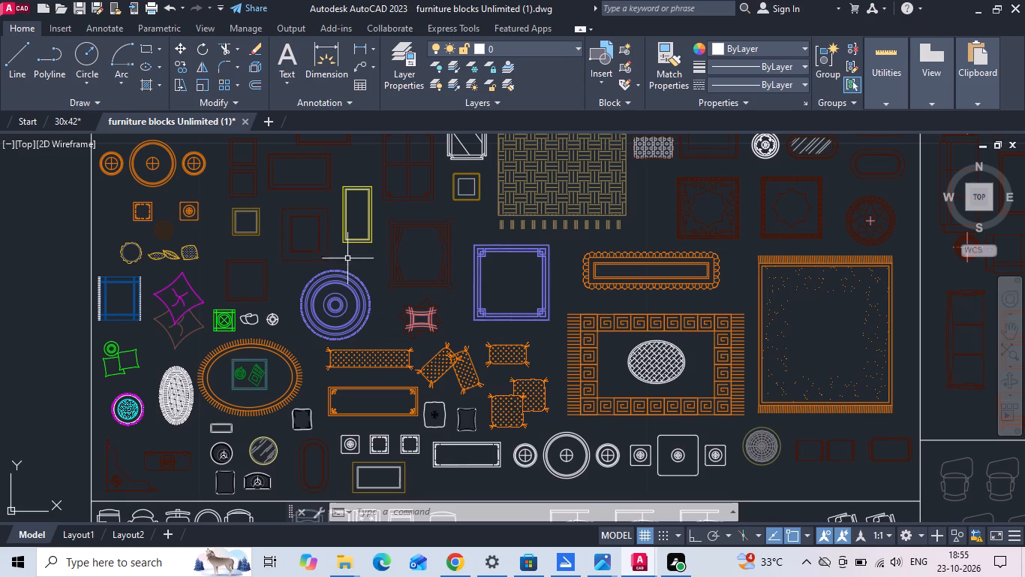
Return to the 30x42 drawing and erase the larger, lower of the two pasted tables.
left_click(70, 119)
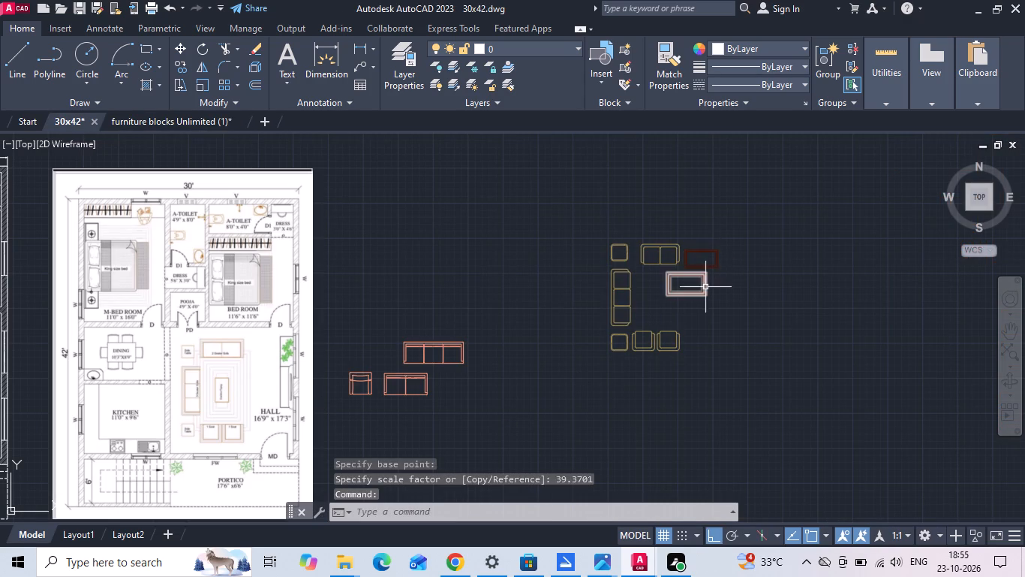
scroll(701, 281, "up", 2)
left_click_drag(723, 289, 706, 290)
left_click(663, 288)
key("Delete")
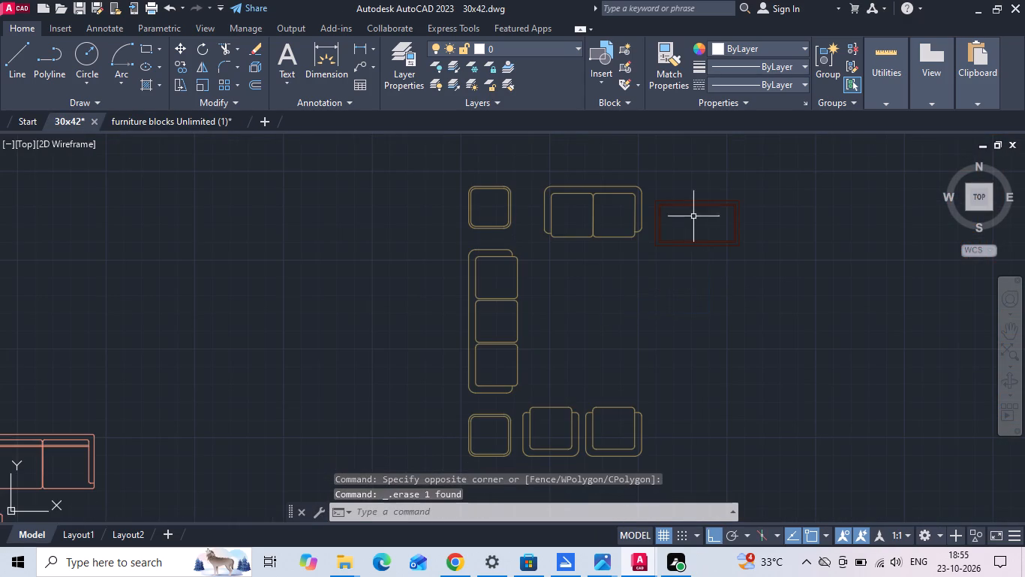
Rotate the remaining rectangular table by 270° so that its long side runs vertically.
left_click_drag(702, 189, 701, 199)
left_click(685, 250)
right_click(685, 250)
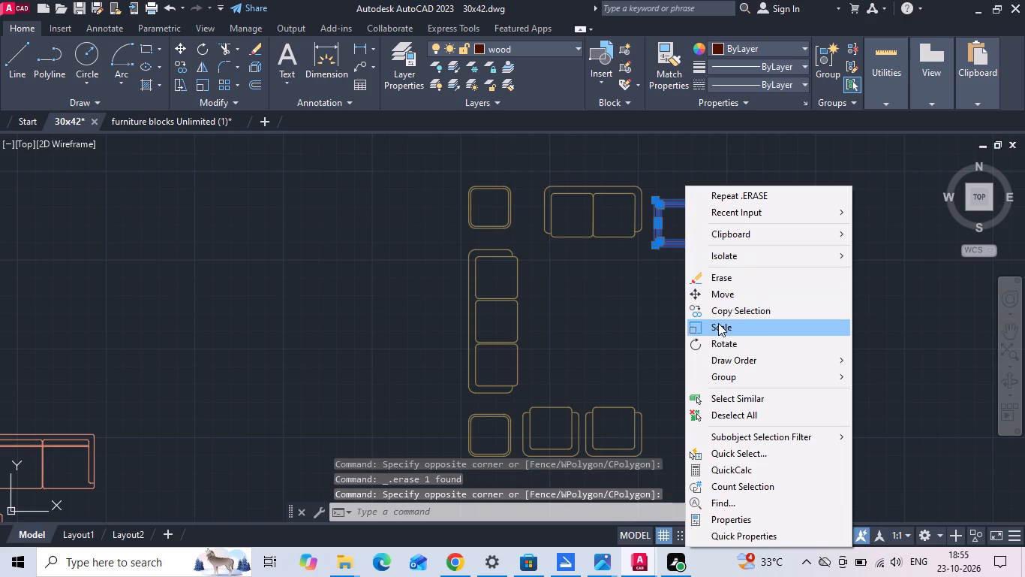
left_click(719, 338)
left_click(705, 272)
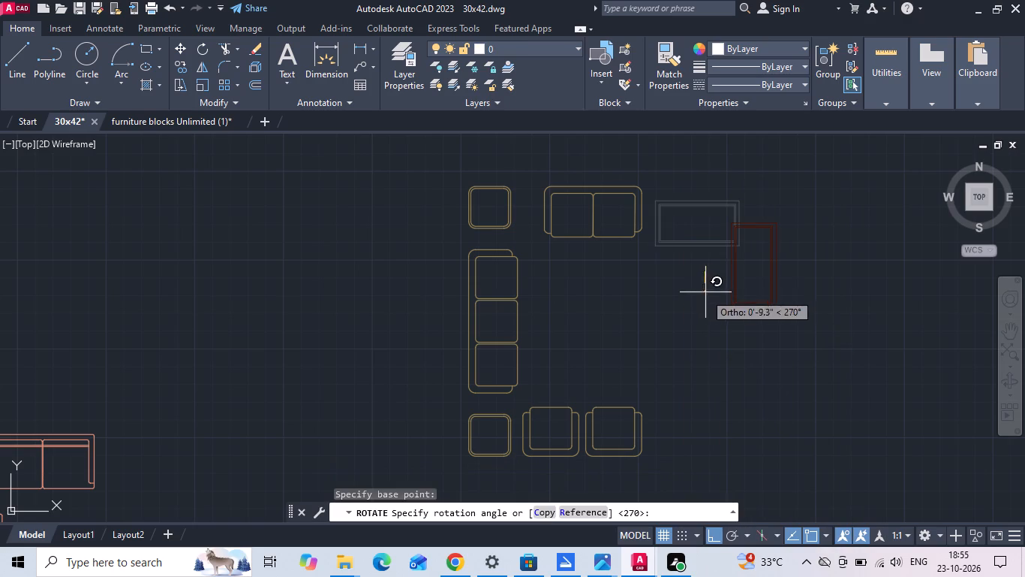
left_click(702, 307)
Move the rotated table horizontally into the sofa arrangement, beneath the two-seat sofa.
left_click_drag(700, 334, 710, 325)
left_click(798, 182)
right_click(795, 186)
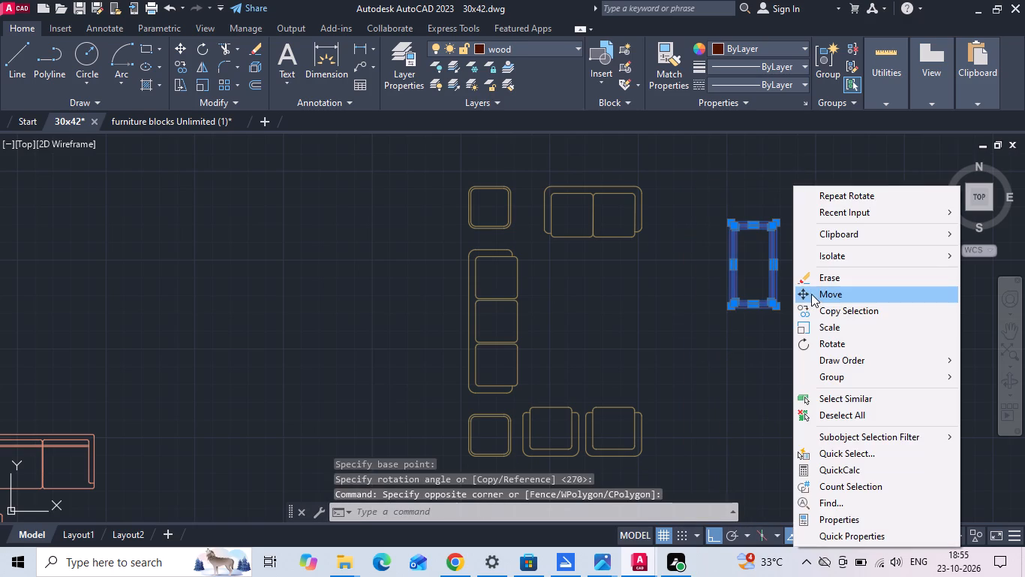
left_click(813, 295)
left_click(729, 270)
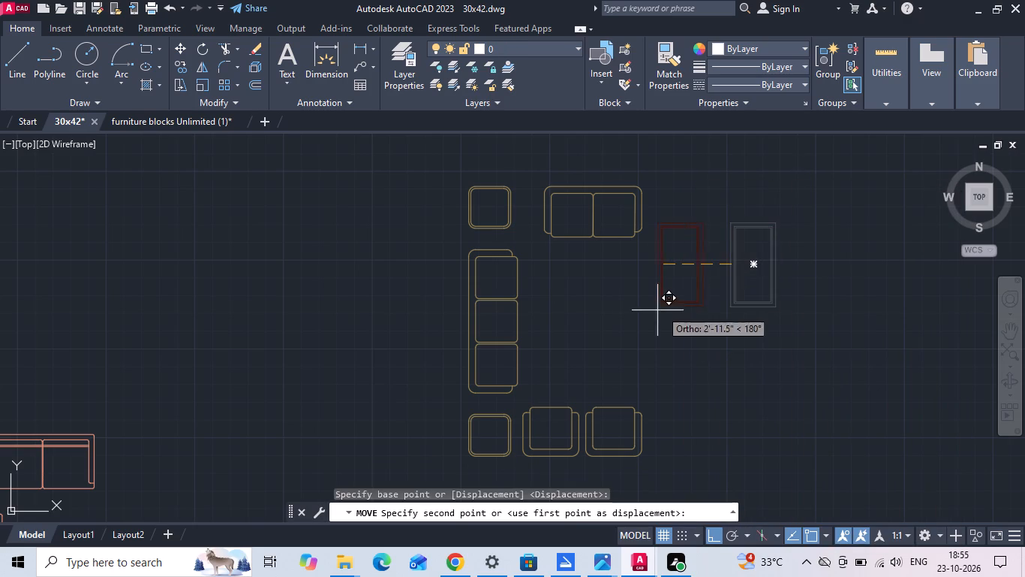
left_click(564, 337)
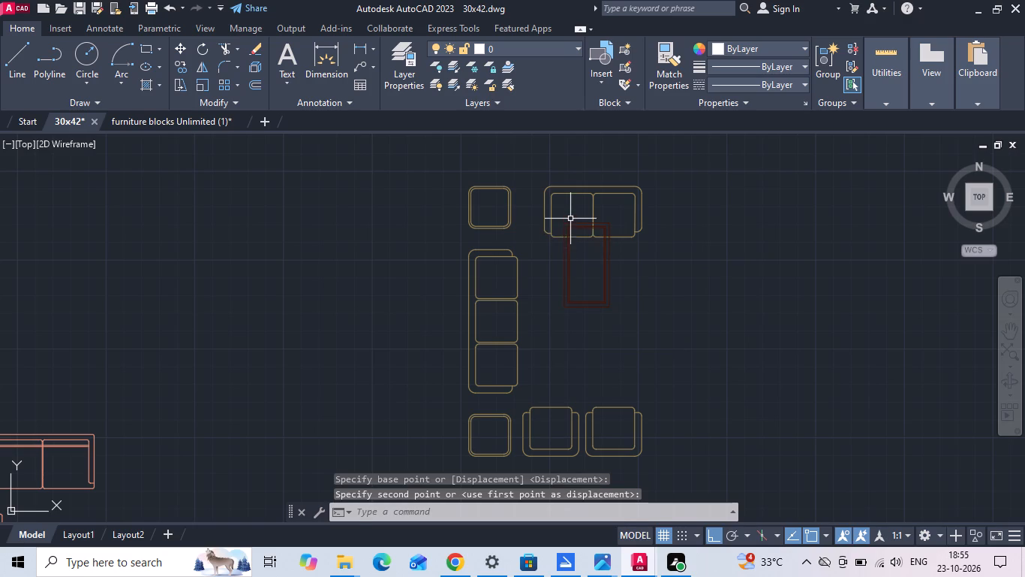
Move the table straight down until its centre is level with the midpoint of the three-seat sofa.
left_click(574, 216)
scroll(570, 220, "up", 2)
left_click(563, 239)
right_click(563, 240)
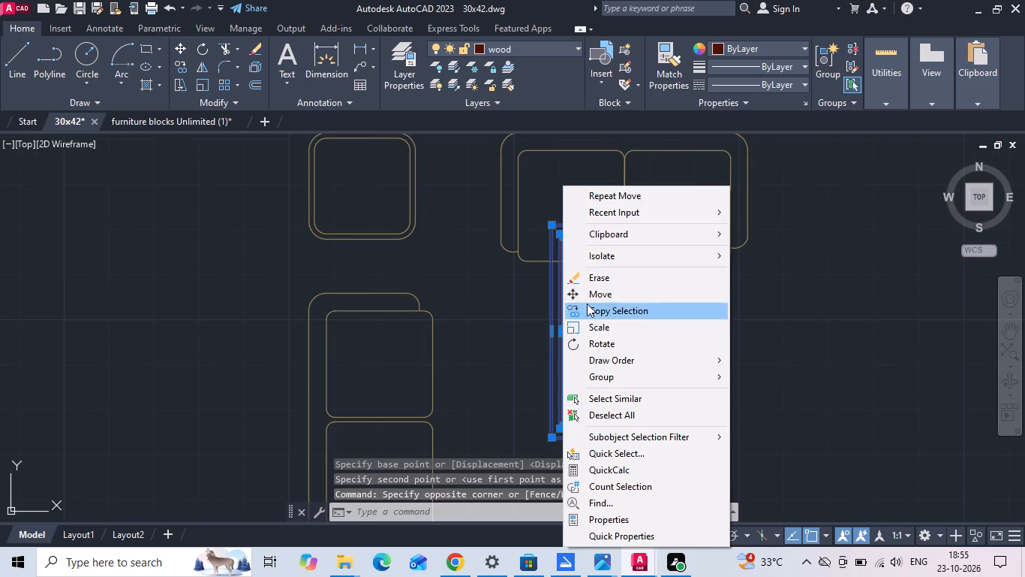
left_click(588, 296)
scroll(578, 250, "down", 2)
left_click_drag(587, 282, 587, 296)
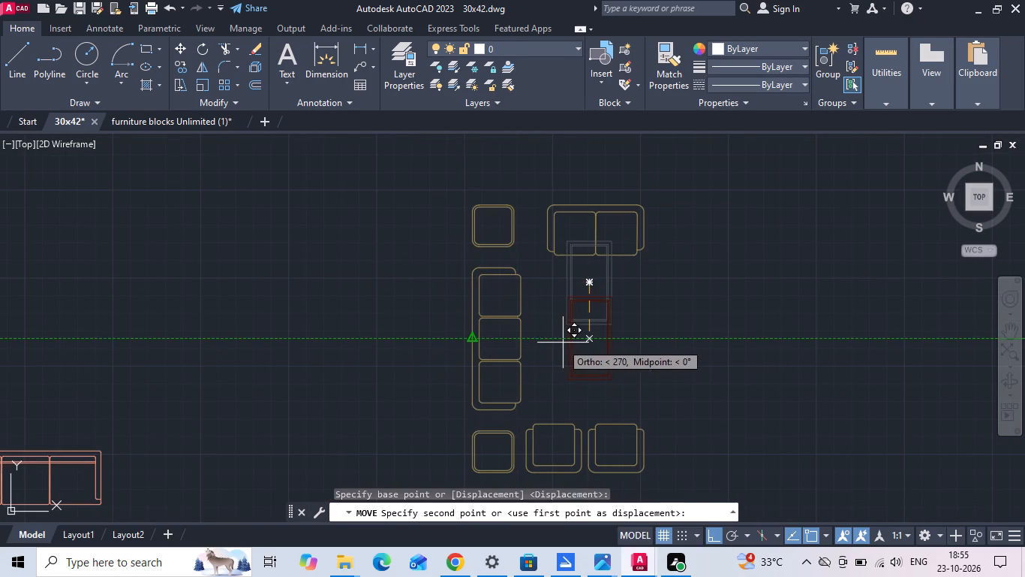
left_click(563, 343)
Save the 30x42 drawing.
key("ctrl+s")
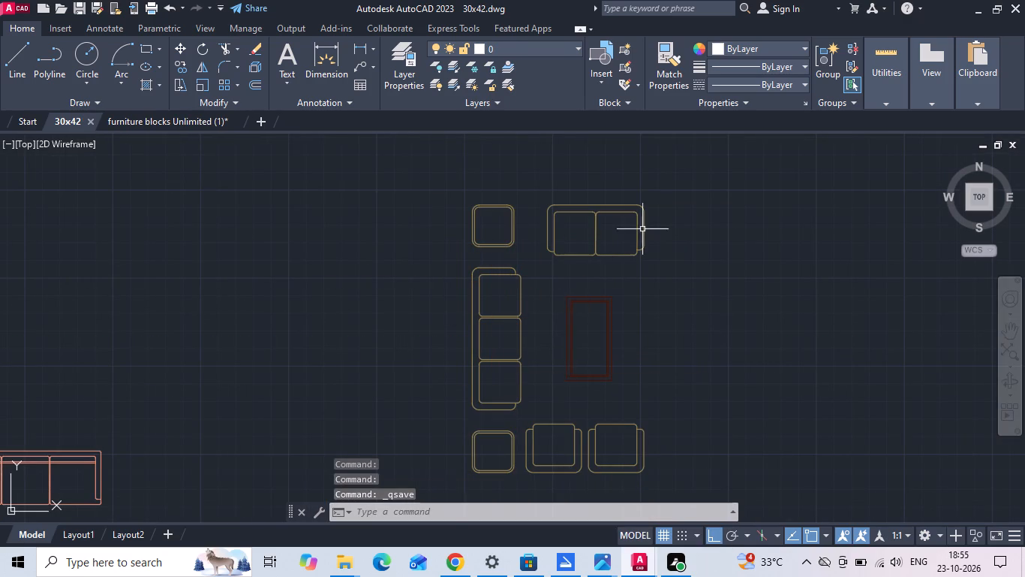
Copy the complete sofa set with tables from its three-seat sofa's back midpoint into the hall of the house plan.
scroll(644, 227, "down", 3)
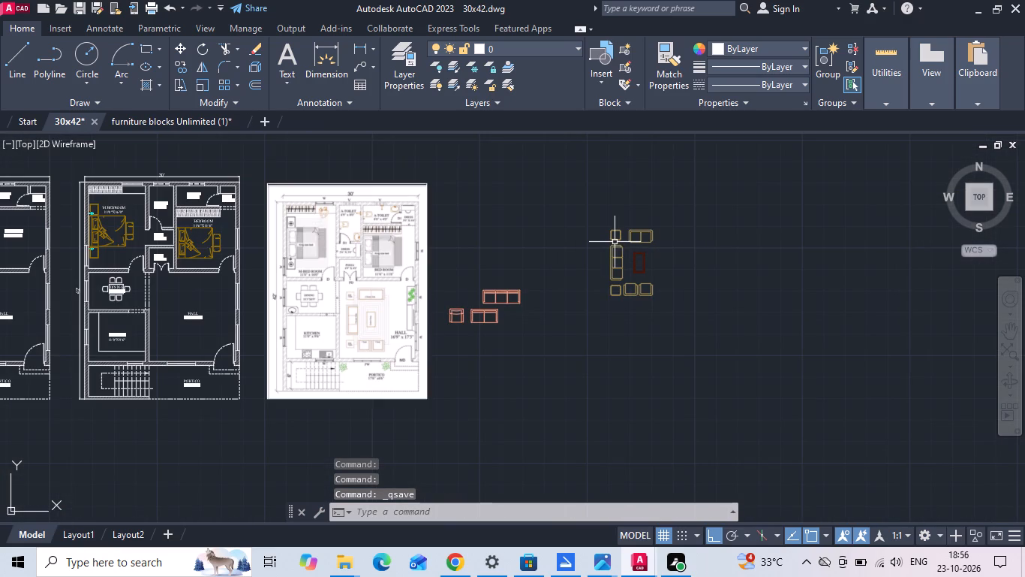
scroll(615, 236, "up", 1)
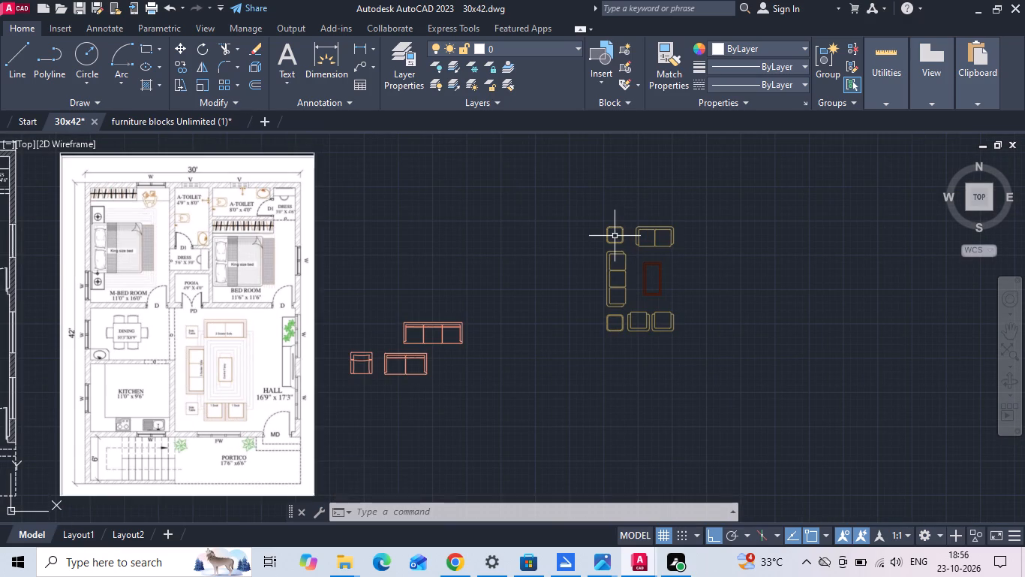
left_click(598, 210)
left_click(703, 360)
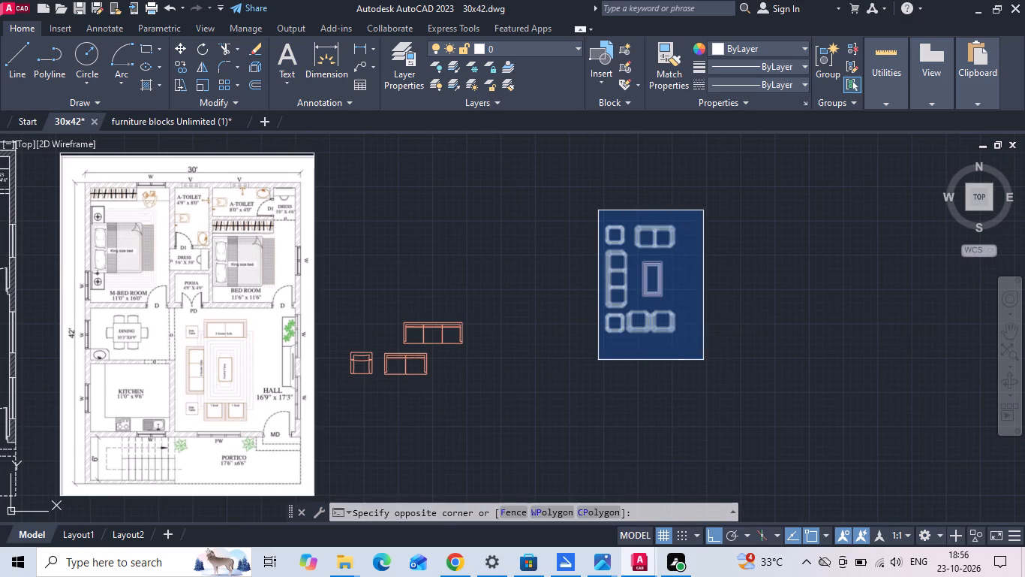
right_click(704, 360)
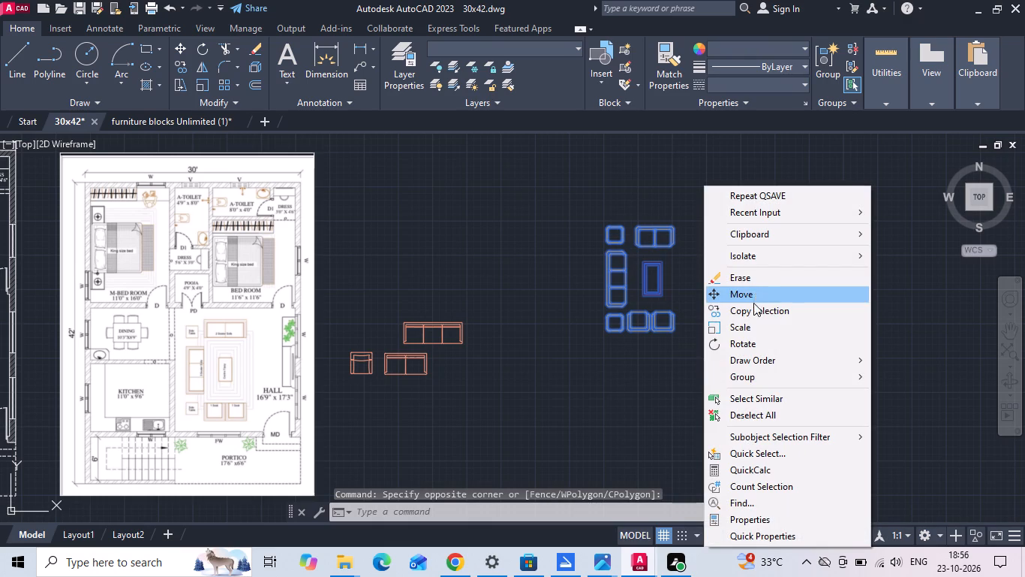
left_click(753, 304)
scroll(652, 282, "up", 2)
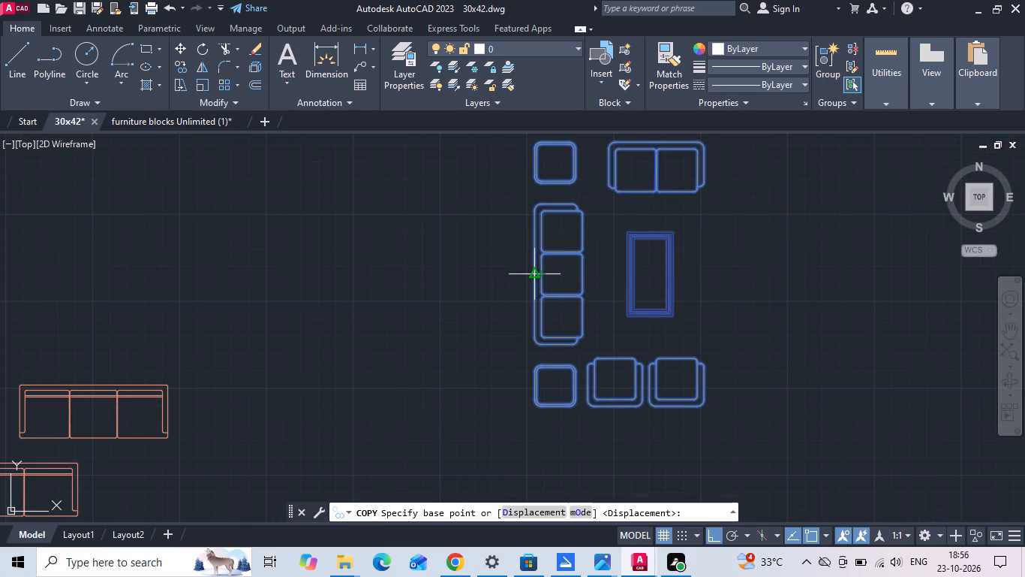
left_click(533, 275)
scroll(704, 270, "down", 3)
middle_click_drag(249, 340, 290, 346)
key("F8")
scroll(275, 340, "up", 2)
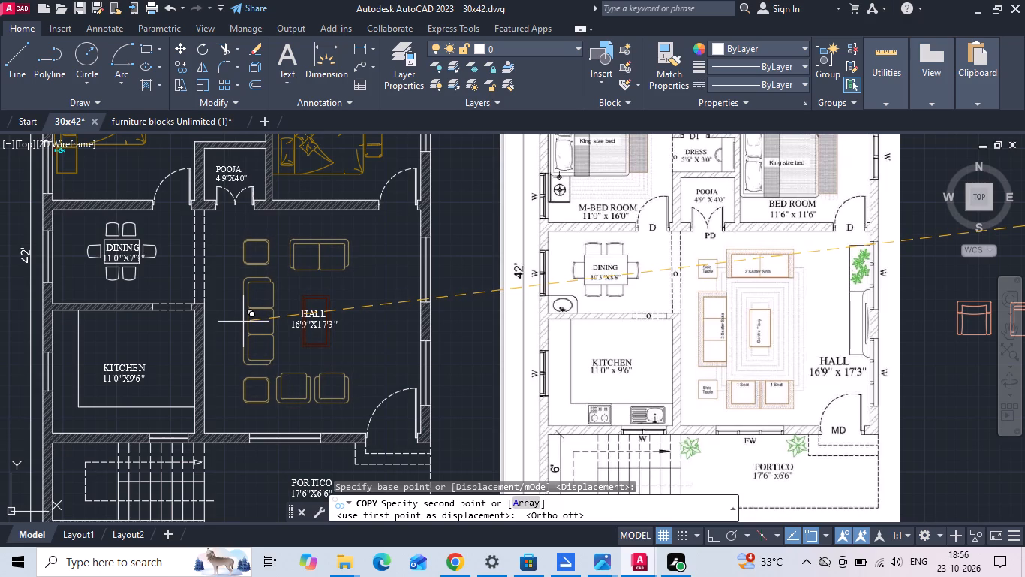
left_click(243, 322)
Save the 30x42 drawing.
key("ctrl+s")
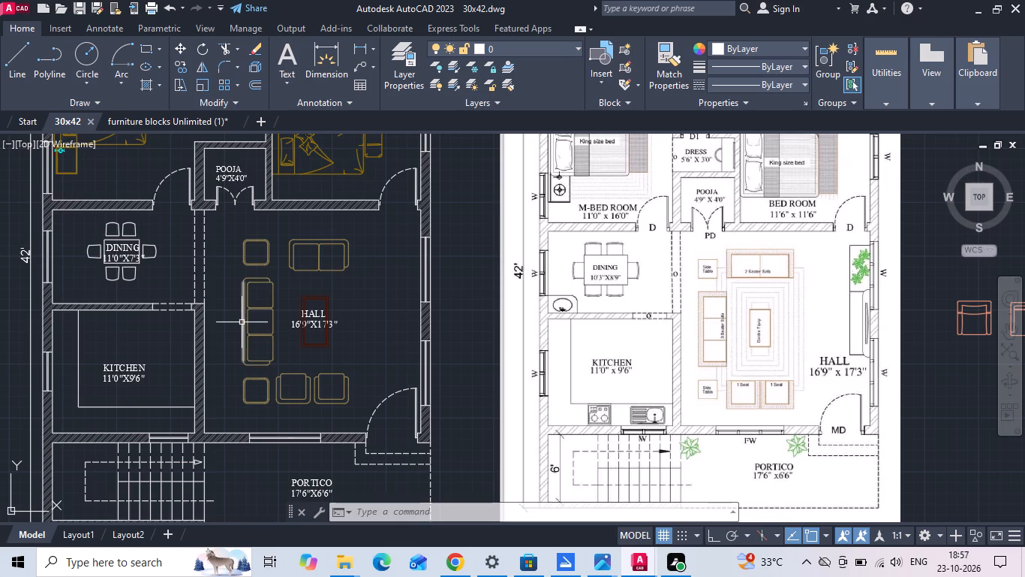
Find the round chair with a curved backrest in the furniture blocks drawing and copy it to the clipboard.
left_click(173, 119)
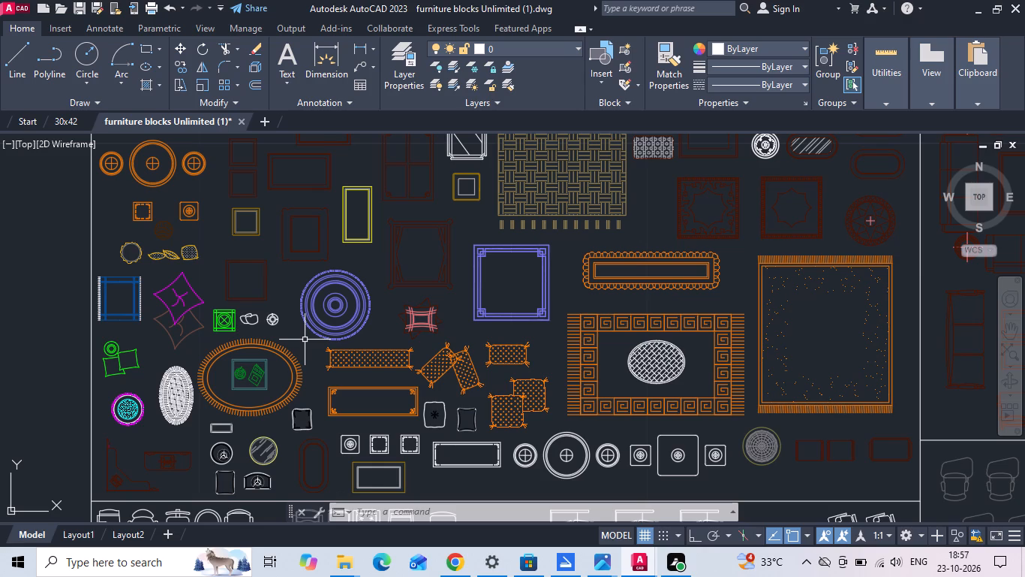
scroll(305, 338, "down", 2)
middle_click_drag(405, 478, 488, 295)
scroll(444, 345, "up", 1)
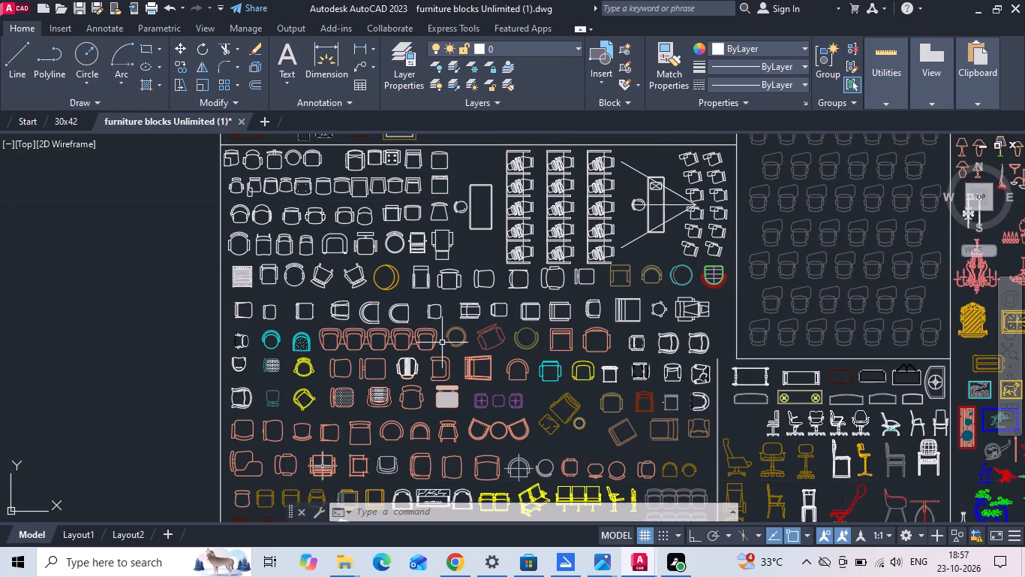
middle_click_drag(416, 375, 419, 313)
middle_click_drag(427, 426, 409, 285)
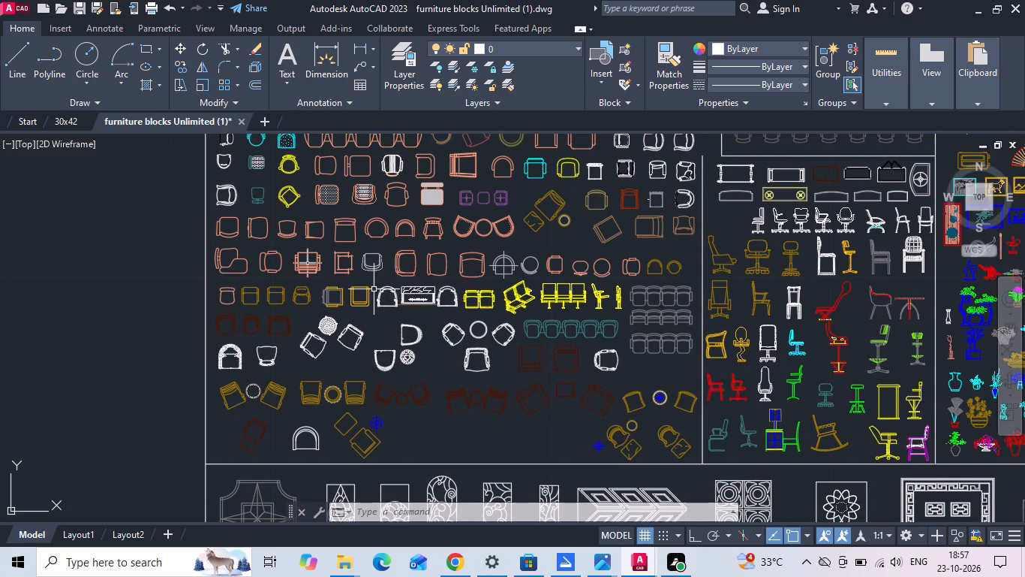
scroll(667, 271, "up", 4)
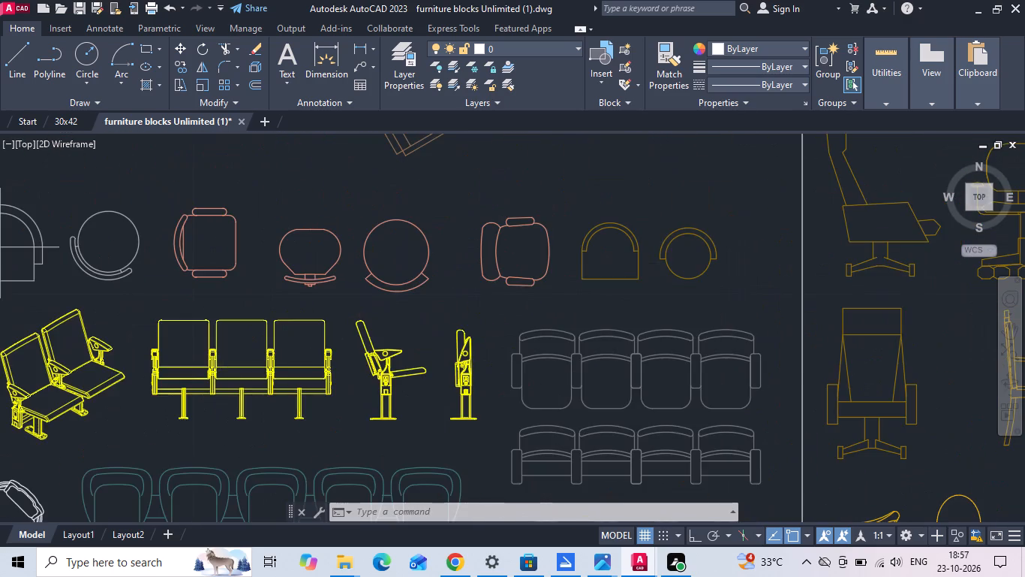
left_click_drag(714, 214, 713, 222)
scroll(576, 267, "down", 2)
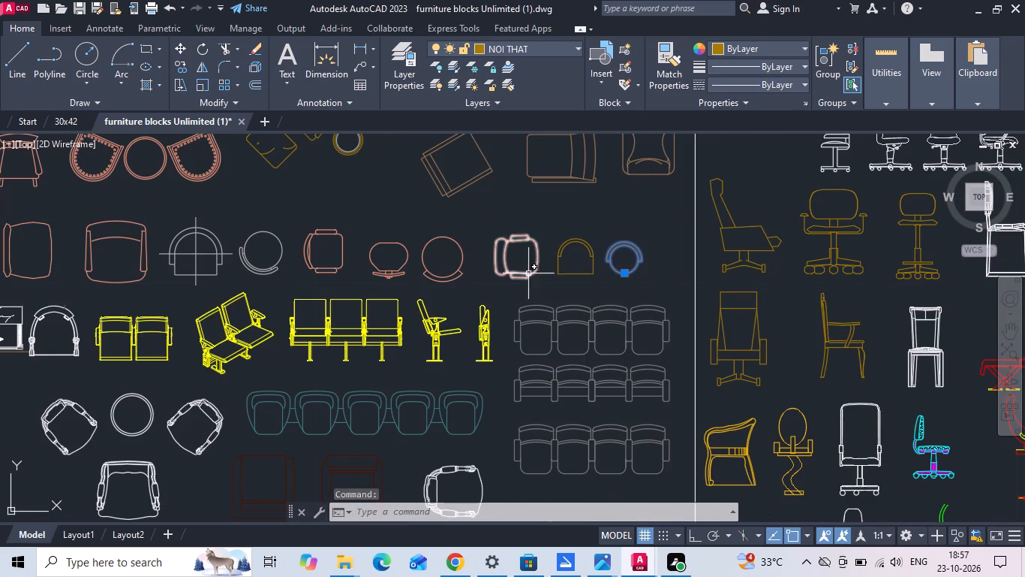
key("ctrl+c")
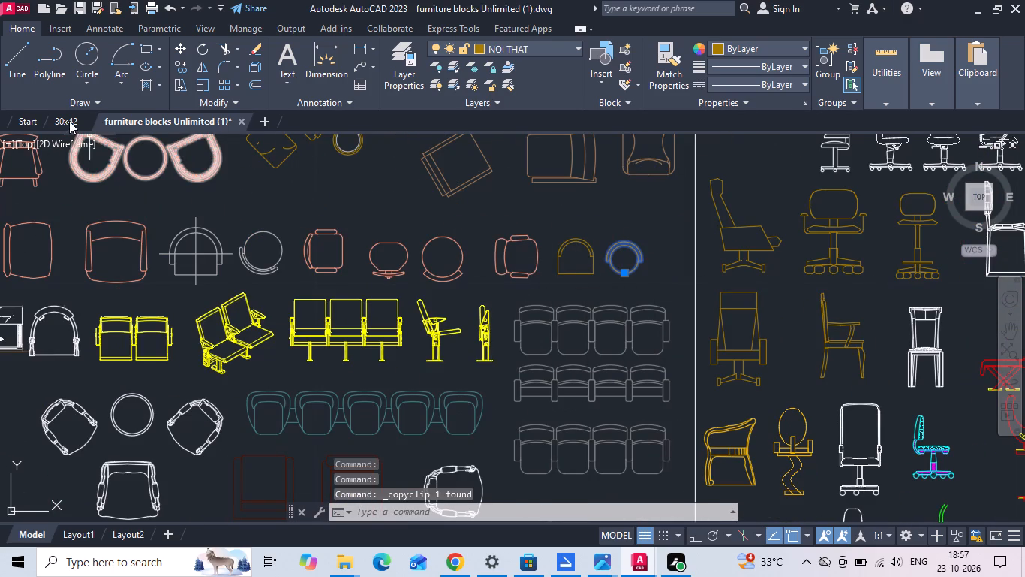
Paste the round chair into the 30x42 drawing, beside the DRESS room label.
left_click(69, 121)
key("ctrl+v")
middle_click_drag(238, 242, 266, 370)
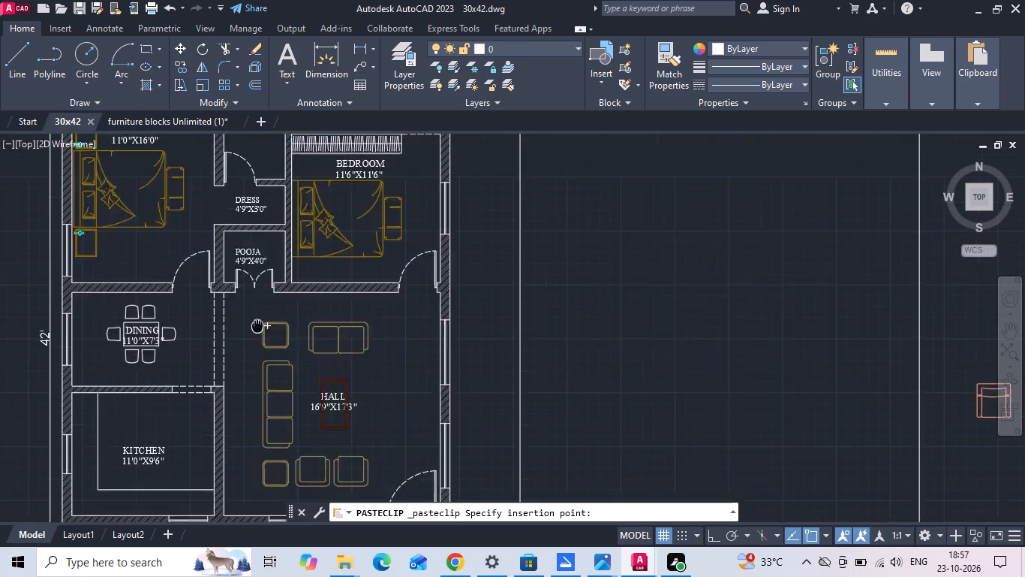
middle_click_drag(266, 370, 274, 408)
scroll(282, 298, "up", 3)
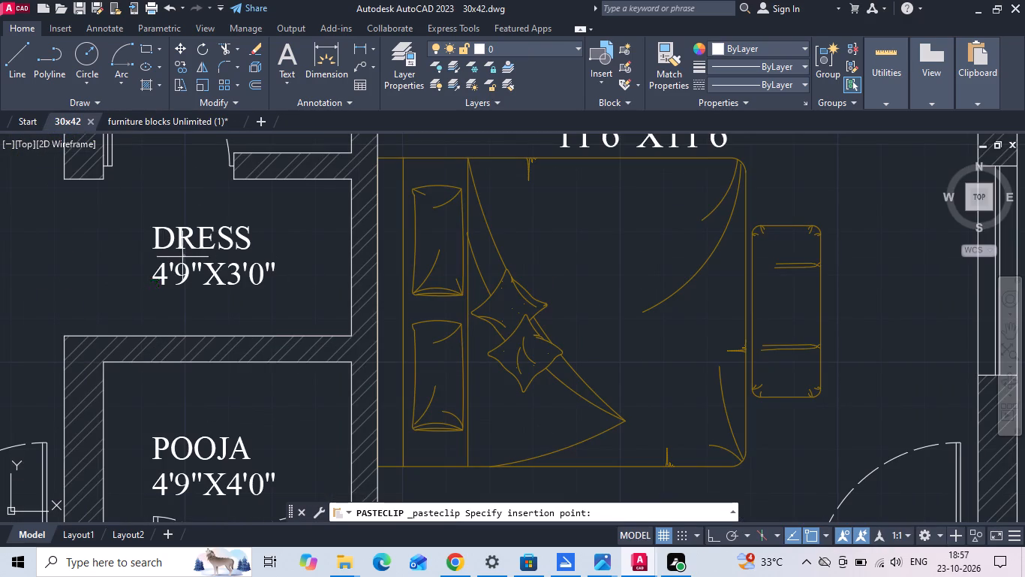
left_click(121, 257)
Scale the pasted chair by a factor of 39.3701.
scroll(112, 264, "up", 1)
left_click_drag(107, 239, 128, 270)
left_click(131, 278)
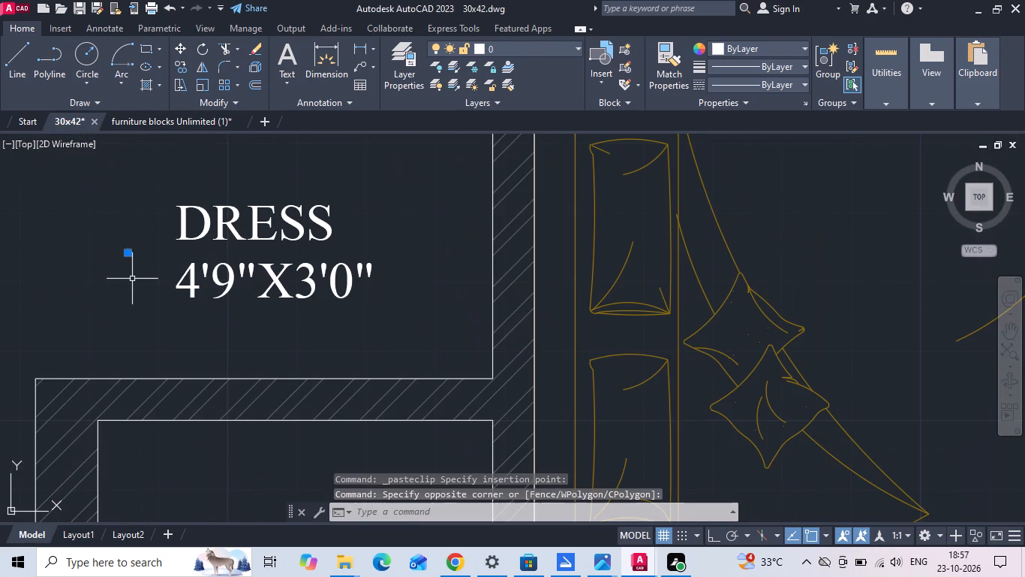
right_click(132, 279)
left_click(156, 301)
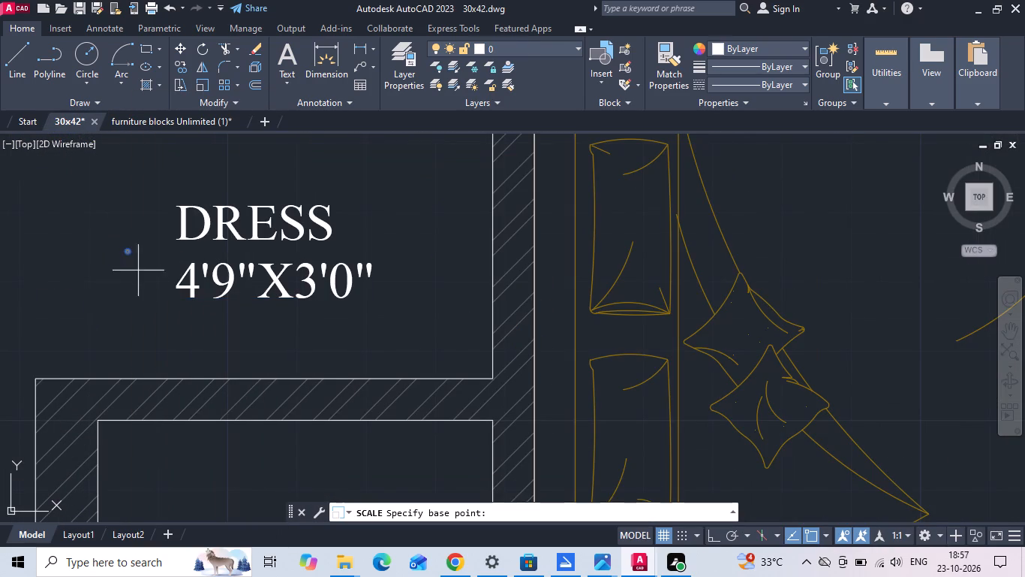
left_click_drag(130, 254, 131, 262)
type("39.3701")
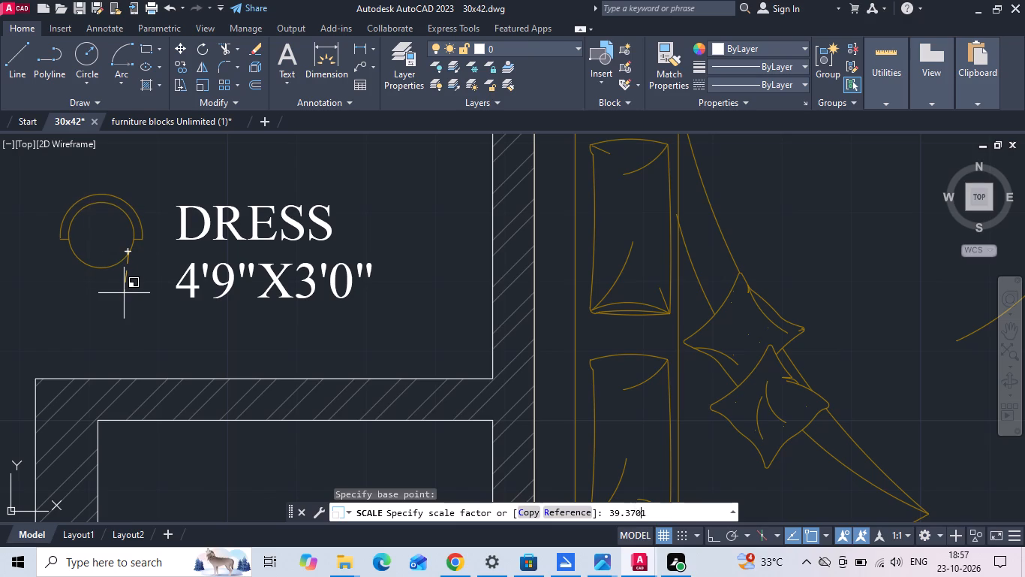
key("Return")
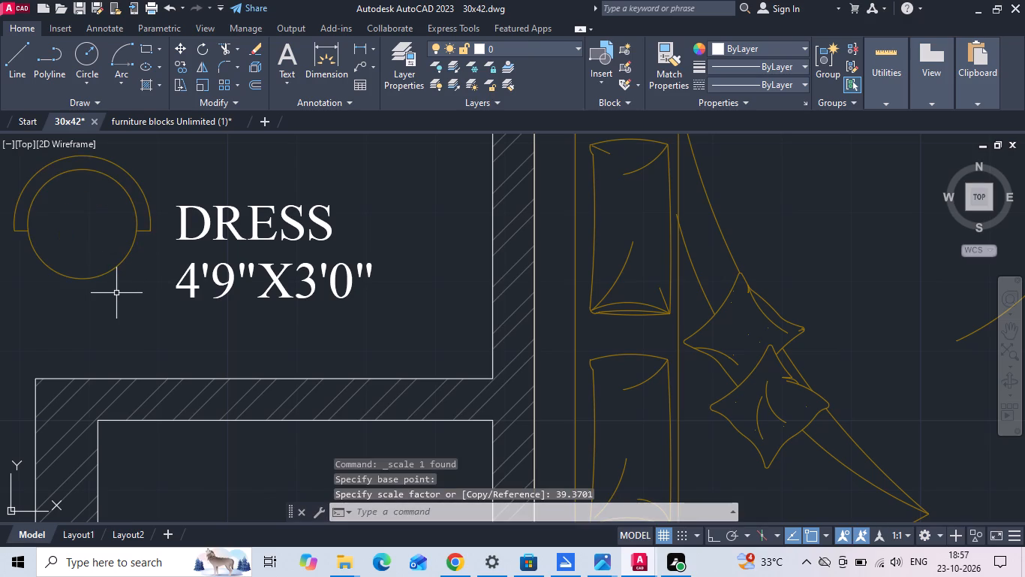
Offset the dress room's east wall line 18 inches into the room to form the dressing counter edge.
type("o 1")
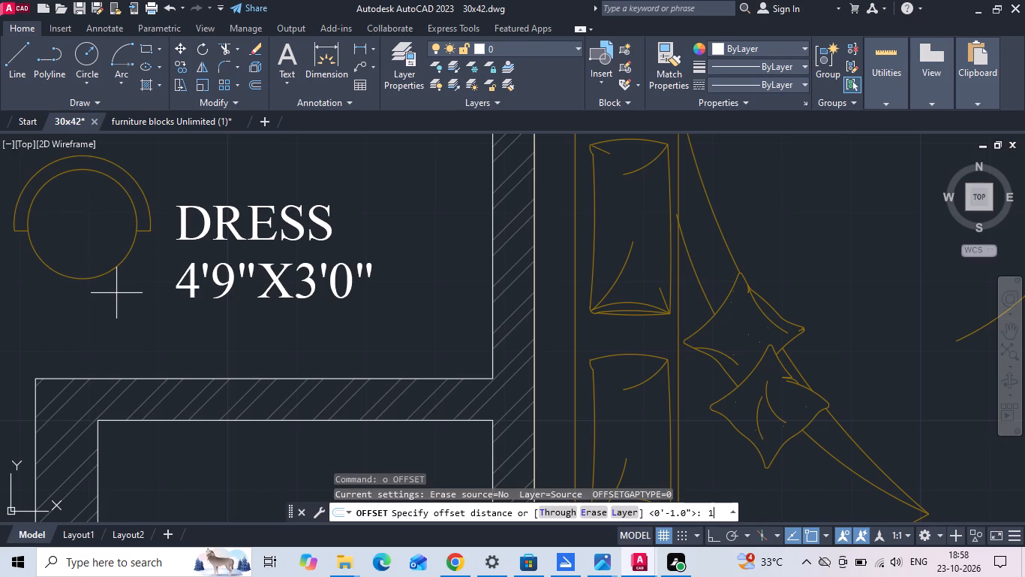
type("8")
key("space")
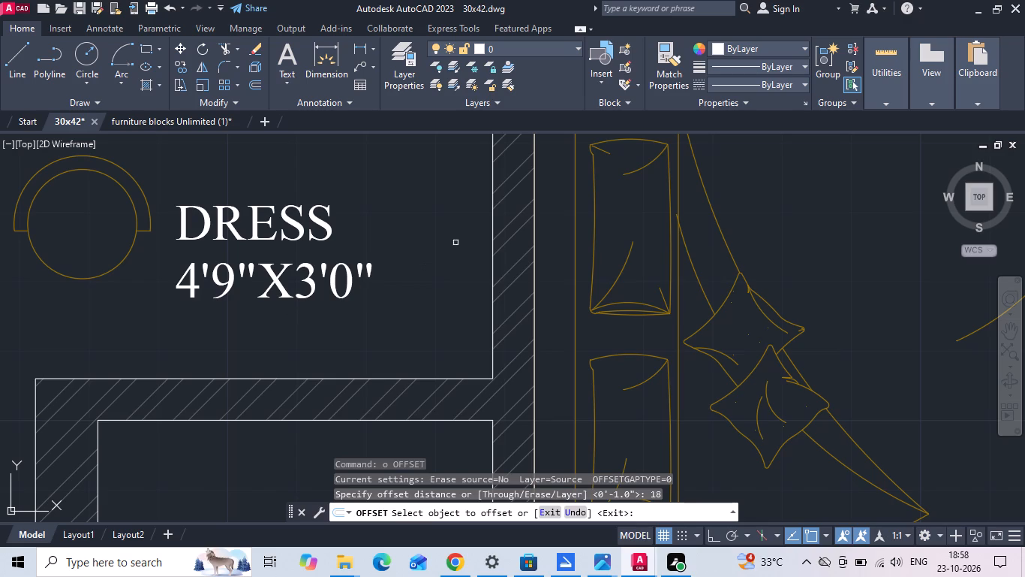
left_click(493, 220)
left_click(476, 234)
scroll(475, 246, "down", 1)
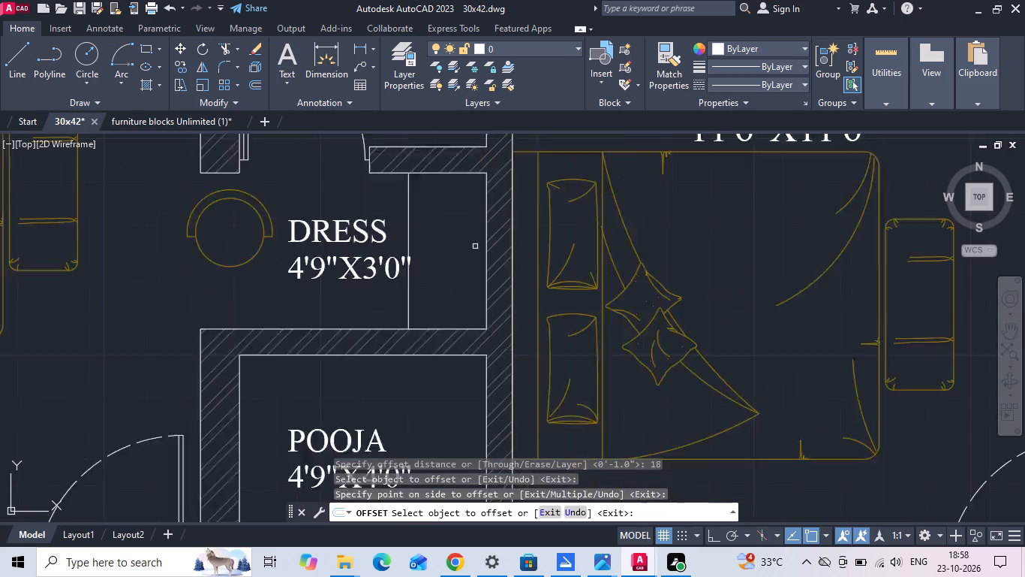
scroll(475, 247, "down", 1)
key("Escape")
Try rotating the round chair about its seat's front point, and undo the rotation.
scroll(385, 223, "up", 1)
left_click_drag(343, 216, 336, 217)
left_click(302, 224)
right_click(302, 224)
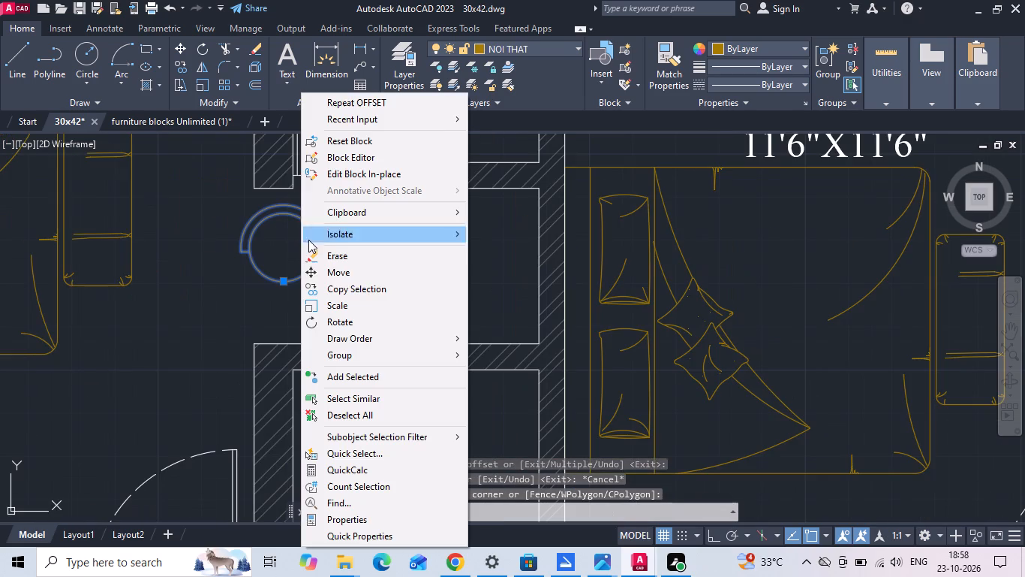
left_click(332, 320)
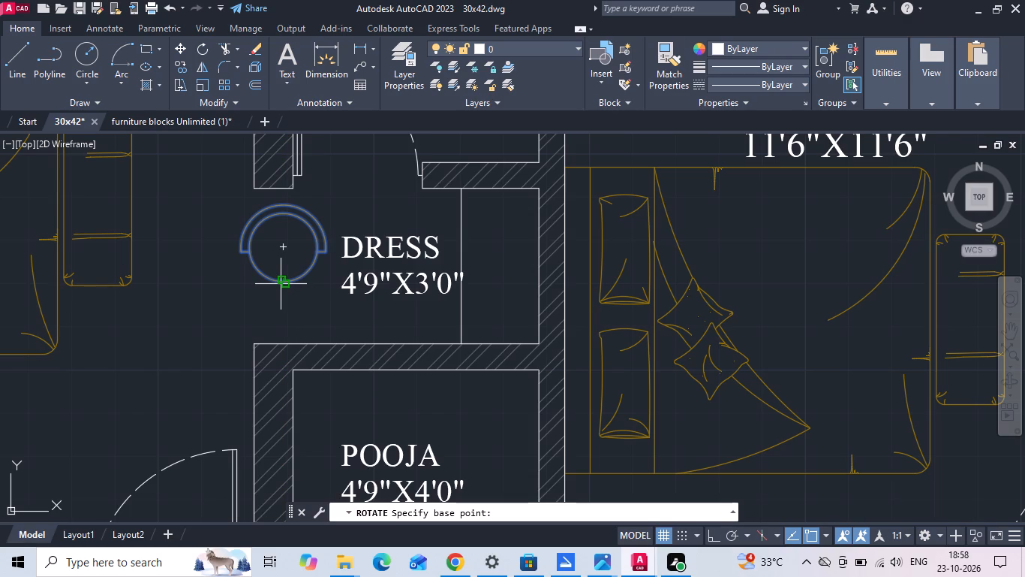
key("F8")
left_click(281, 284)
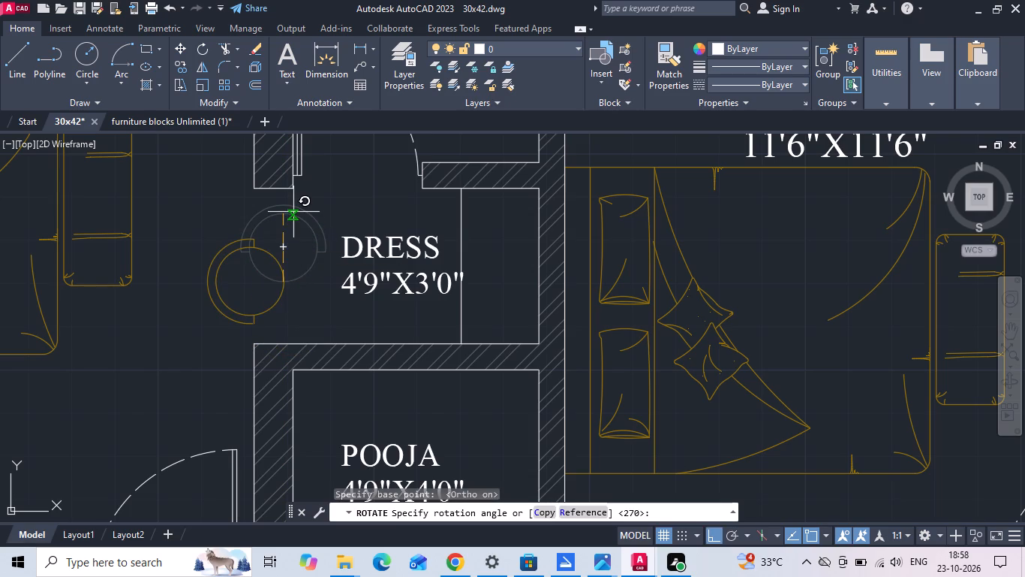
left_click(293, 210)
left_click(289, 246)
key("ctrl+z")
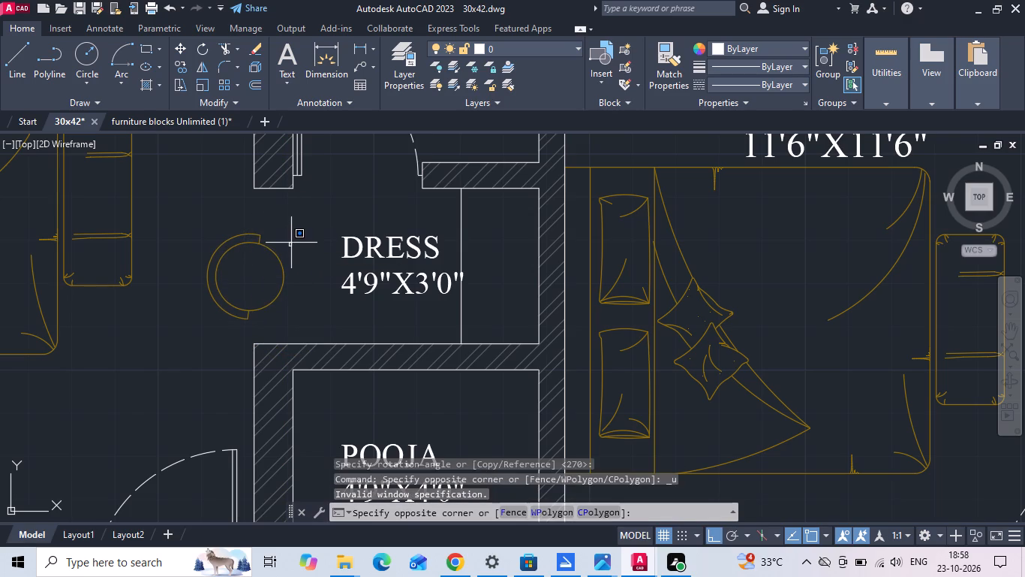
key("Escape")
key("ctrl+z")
Rotate the round chair a quarter turn counter-clockwise about its seat's front point so its open side faces the counter.
left_click(303, 224)
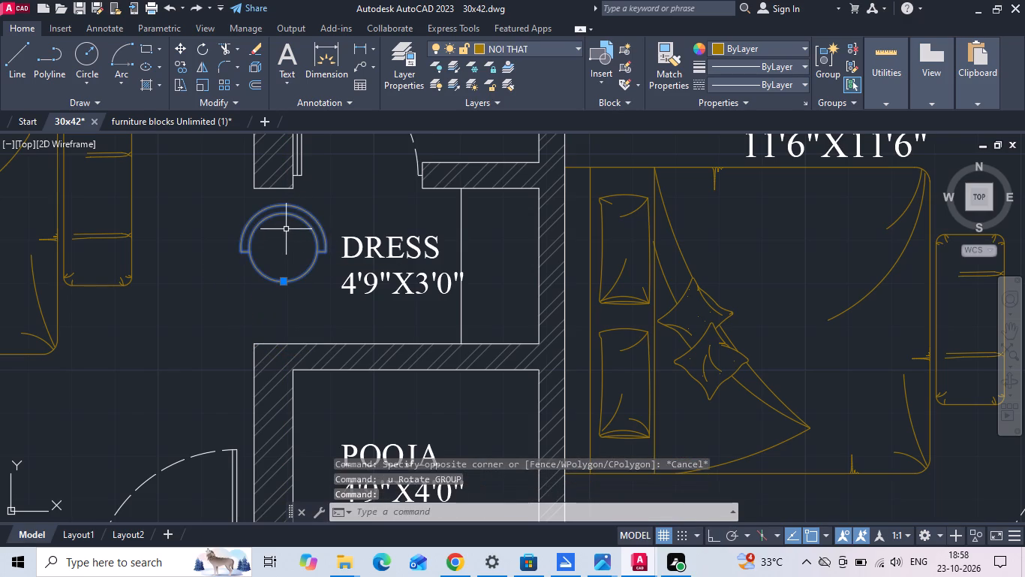
key("F8")
right_click(286, 229)
left_click(311, 315)
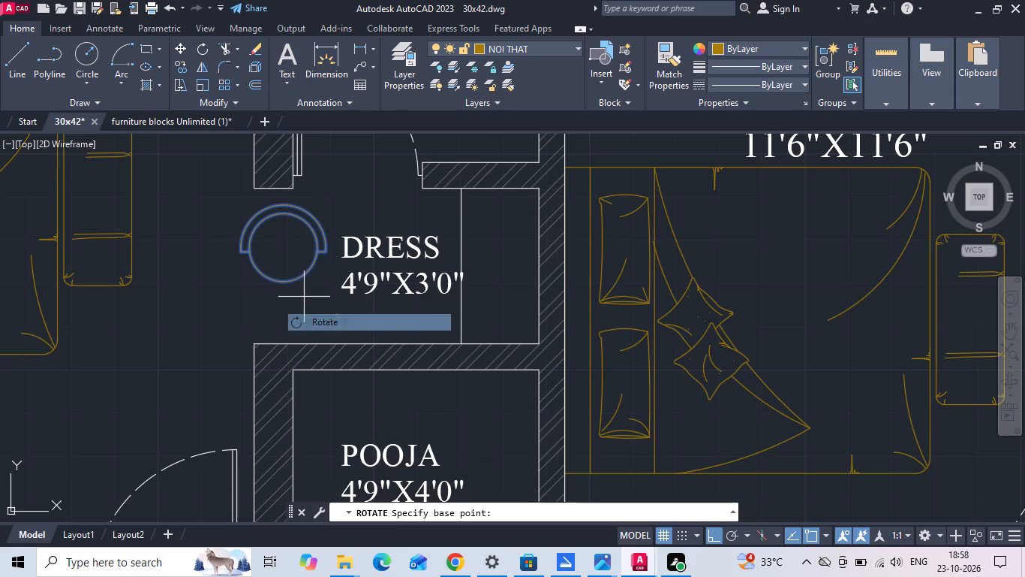
left_click(287, 283)
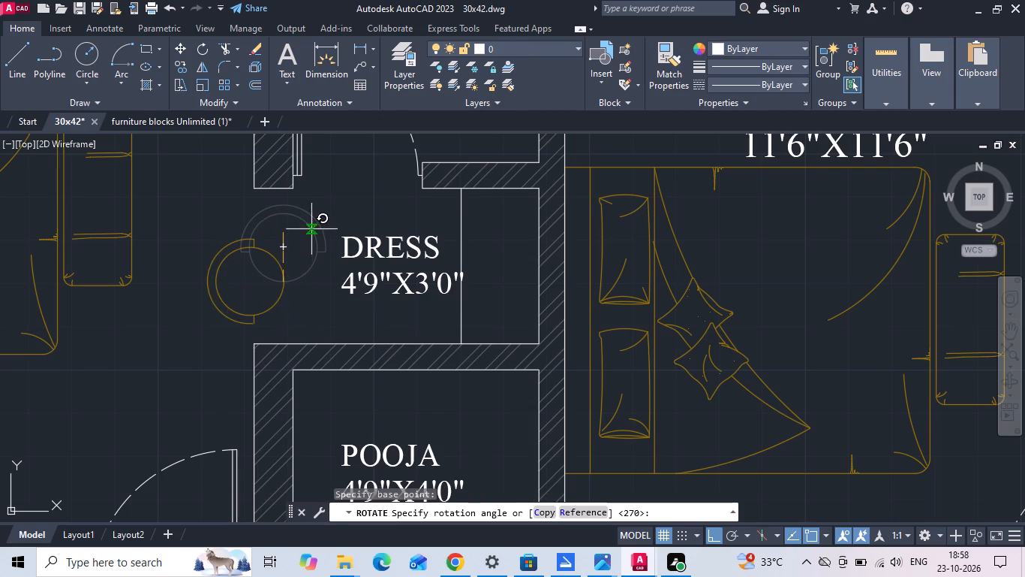
scroll(311, 204, "up", 1)
left_click(311, 203)
Move the round chair horizontally until its seat's front point meets the dressing counter line.
left_click_drag(288, 267, 248, 292)
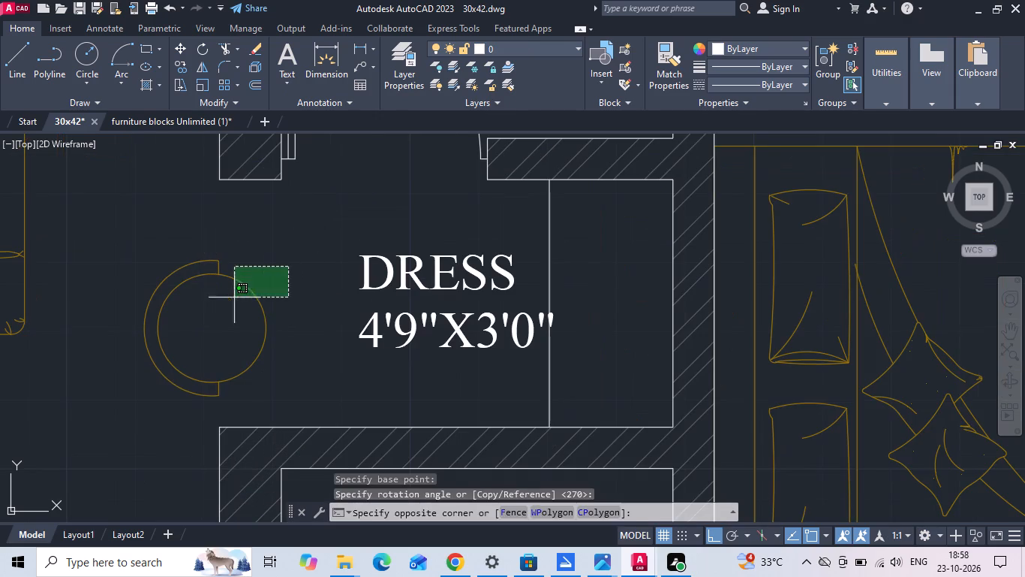
left_click(224, 303)
right_click(222, 304)
left_click(238, 274)
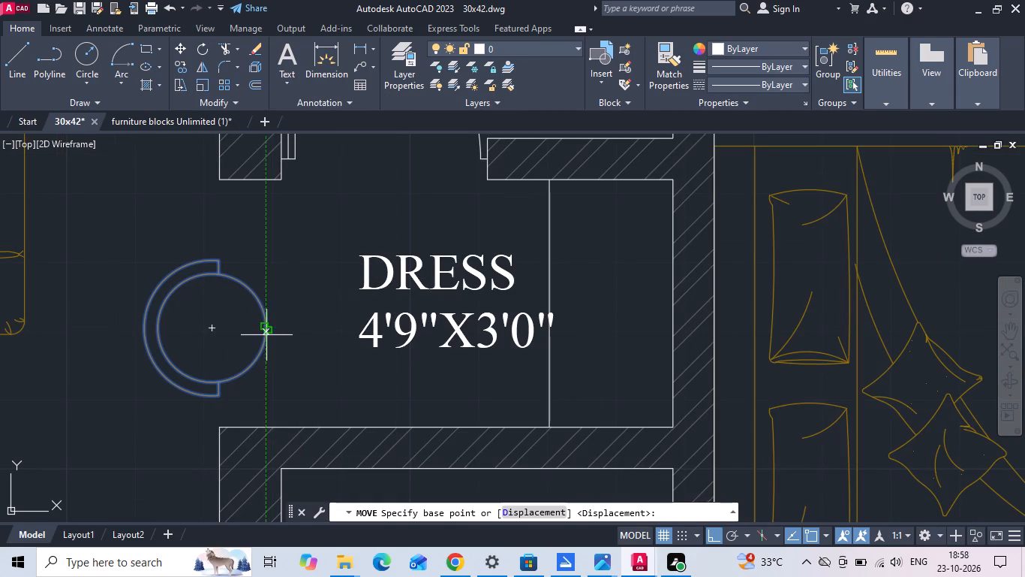
left_click(266, 329)
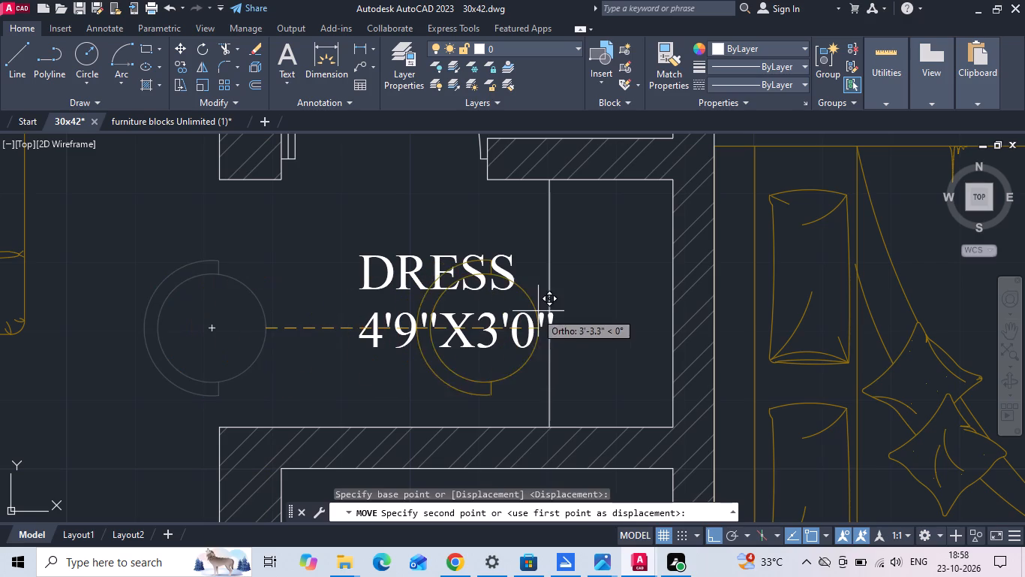
left_click(548, 301)
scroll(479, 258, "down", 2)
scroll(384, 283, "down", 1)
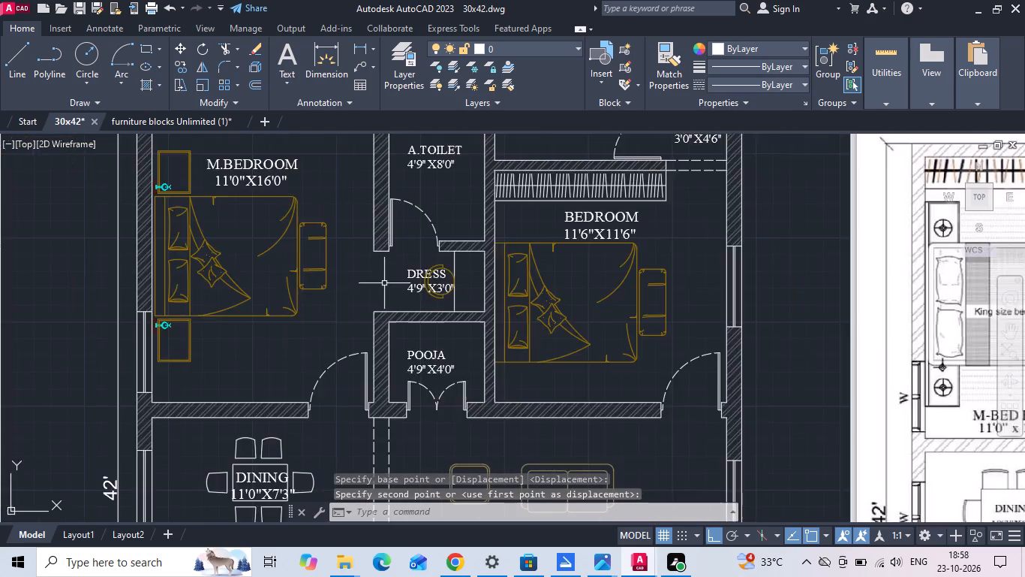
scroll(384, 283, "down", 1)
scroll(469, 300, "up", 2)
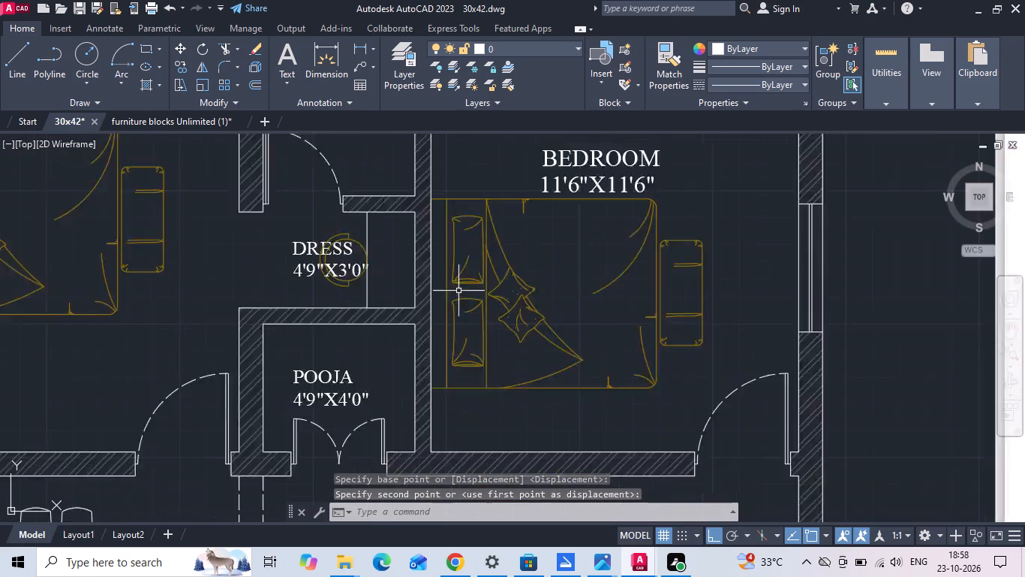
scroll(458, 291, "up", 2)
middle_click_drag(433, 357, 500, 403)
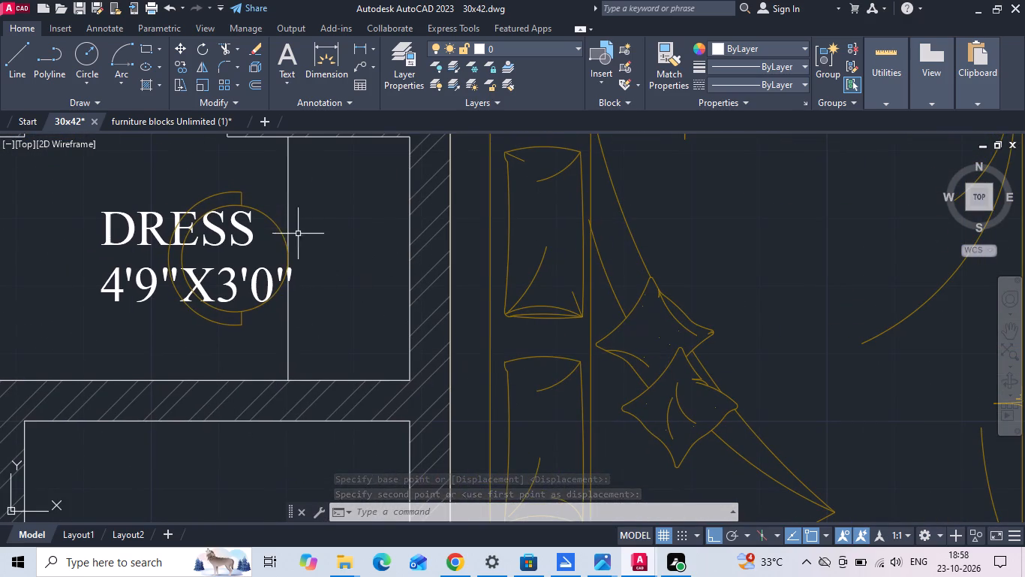
Move the round chair in the 4'9"x3'0" dress horizontally so the ends of its curved back meet the counter line.
left_click(284, 224)
left_click(269, 219)
right_click(269, 219)
left_click(290, 271)
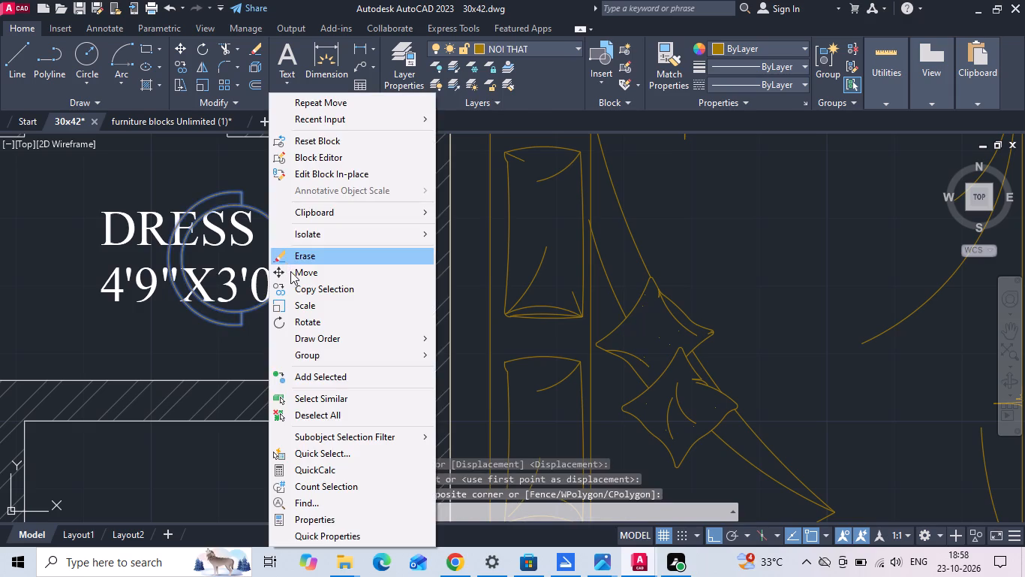
scroll(215, 185, "up", 2)
left_click(282, 203)
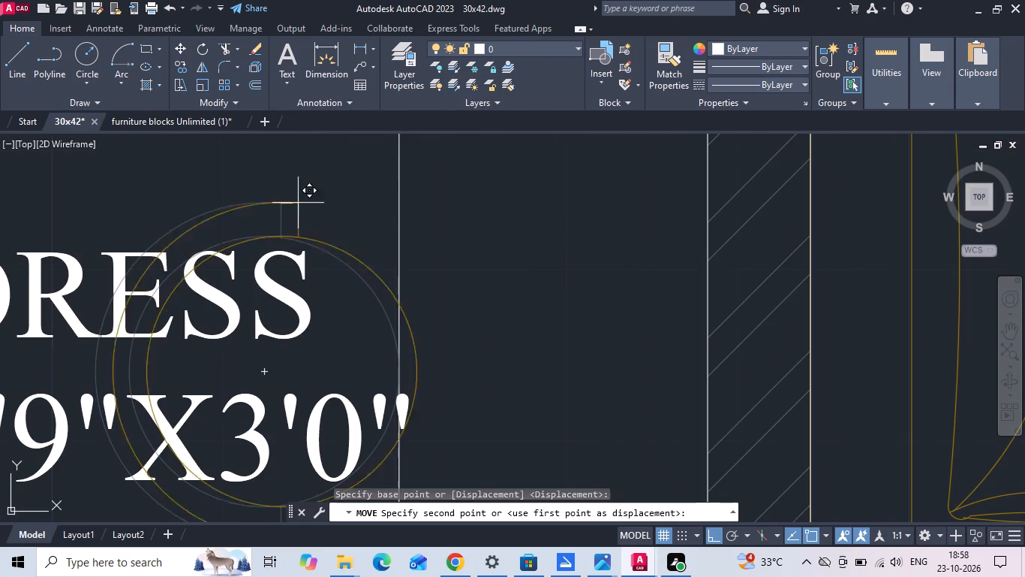
left_click(401, 207)
scroll(518, 191, "down", 3)
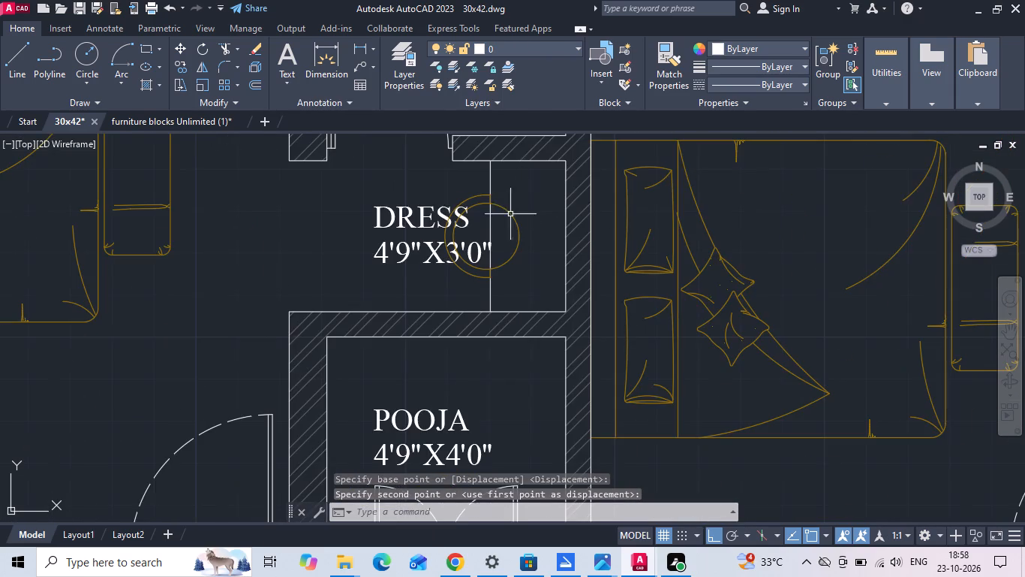
Copy the round chair from the 4'9"x3'0" dress onto the counter line of the 3'0"x4'6" dress.
scroll(493, 236, "down", 2)
scroll(495, 229, "up", 3)
left_click(495, 216)
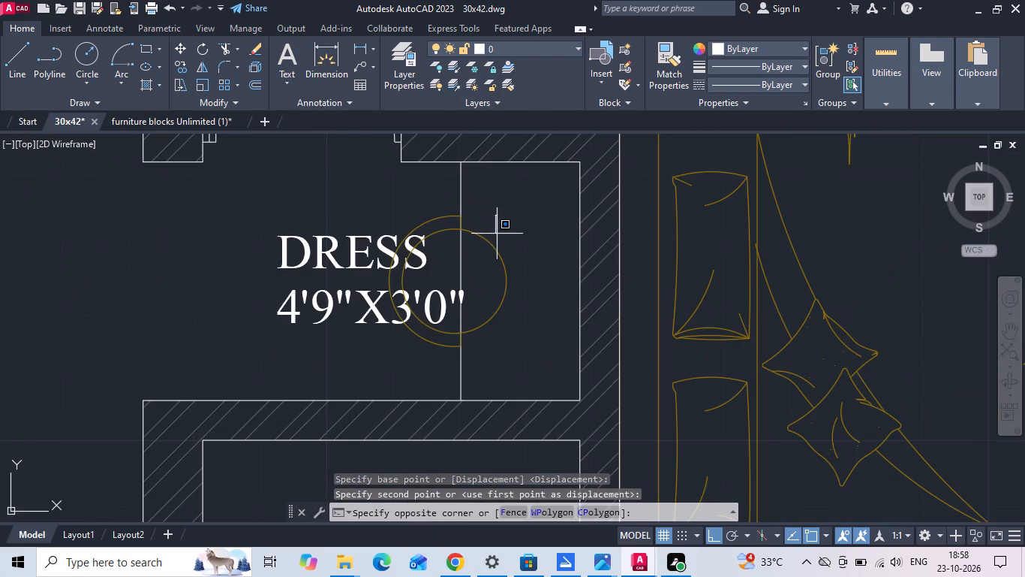
left_click(495, 237)
left_click(477, 239)
left_click(482, 219)
left_click(481, 222)
left_click(479, 235)
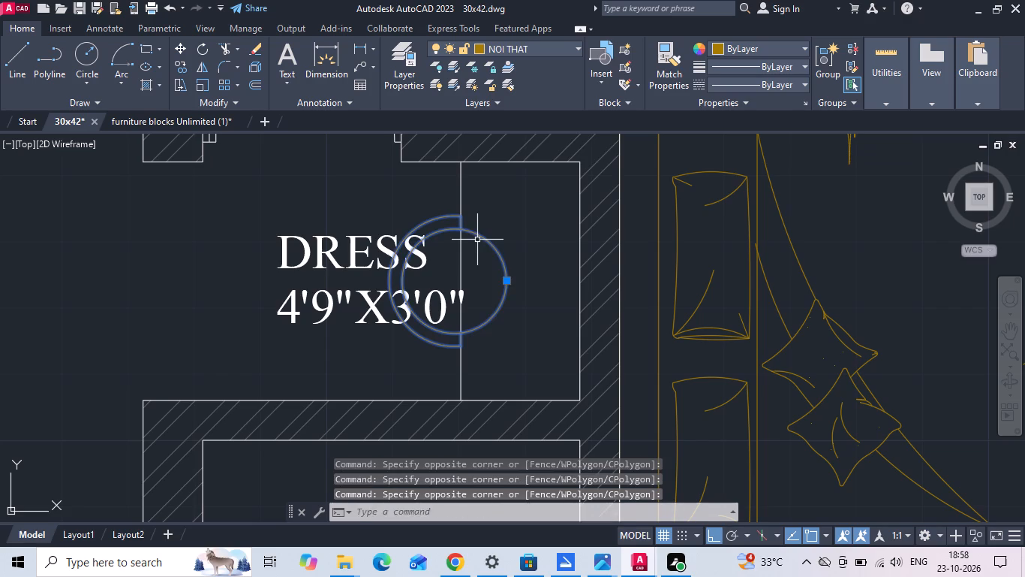
left_click(477, 240)
right_click(477, 240)
left_click(495, 290)
left_click(472, 273)
scroll(347, 284, "down", 4)
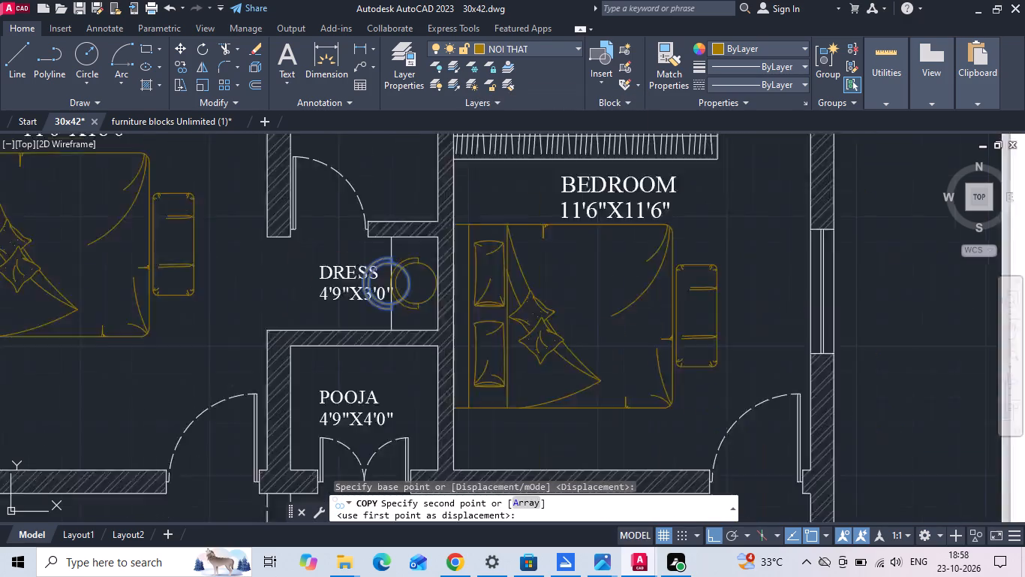
scroll(507, 237, "up", 1)
key("F8")
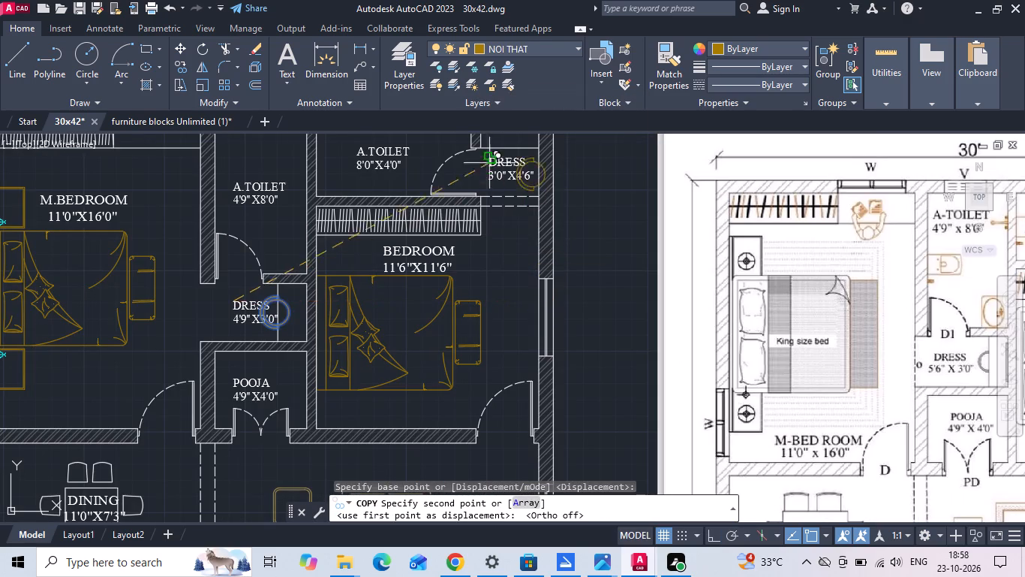
middle_click_drag(470, 190, 377, 327)
scroll(376, 330, "up", 2)
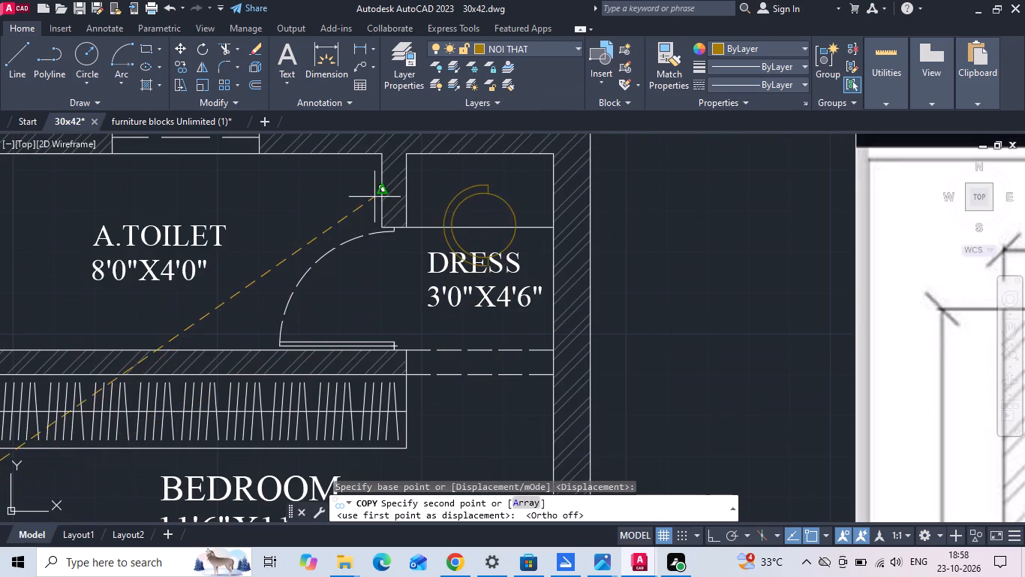
left_click(375, 195)
key("Escape")
Rotate the copied chair 90° counter-clockwise about its seat's front point so its open side faces the counter.
scroll(509, 197, "up", 2)
left_click(509, 192)
right_click(498, 174)
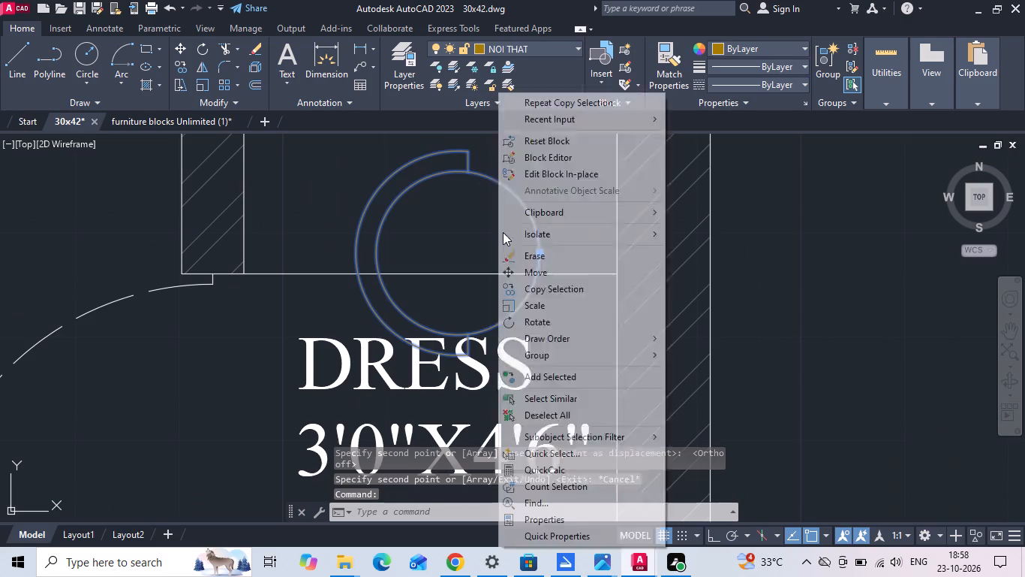
left_click(525, 318)
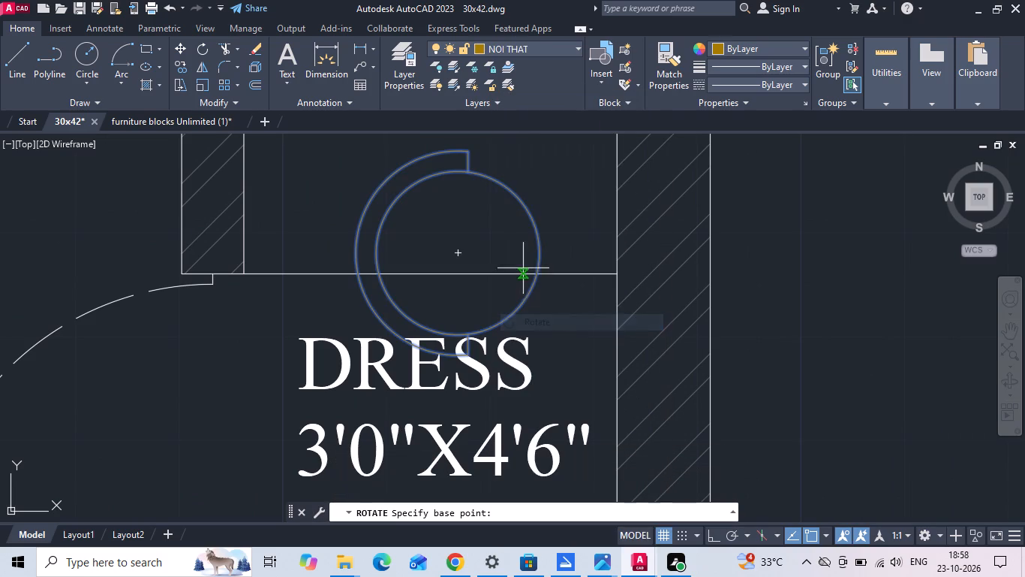
key("F8")
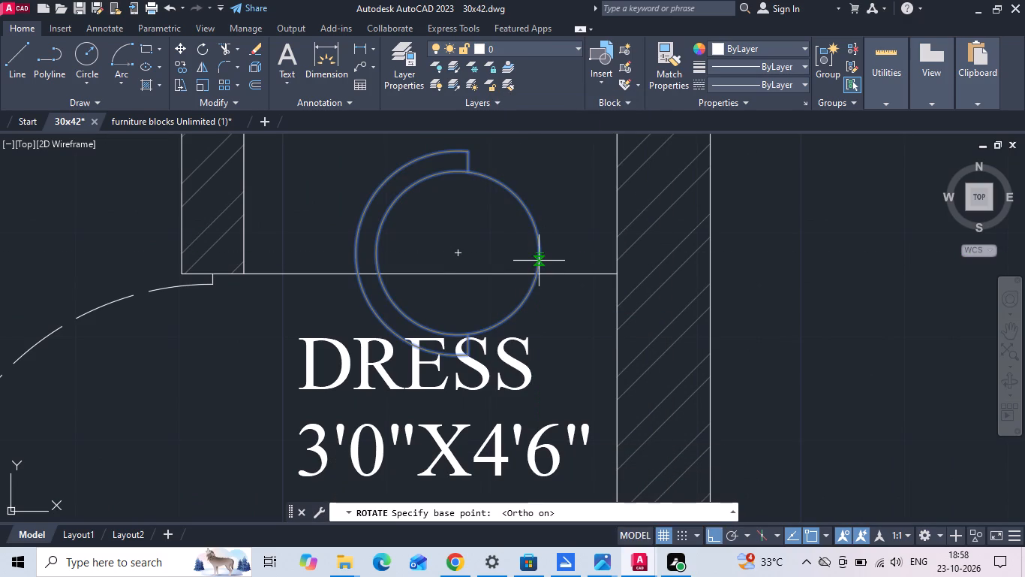
left_click(538, 255)
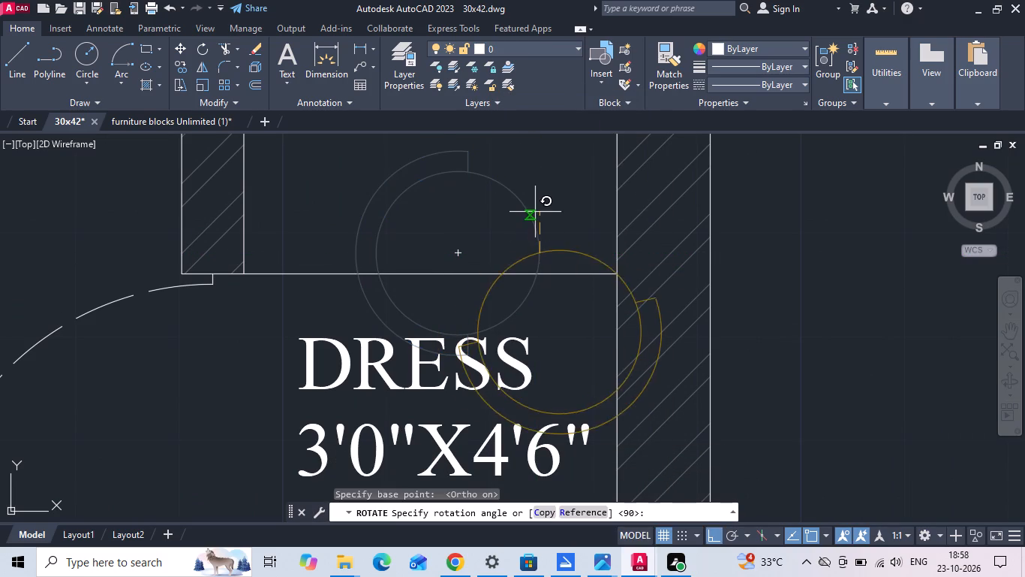
scroll(532, 174, "up", 1)
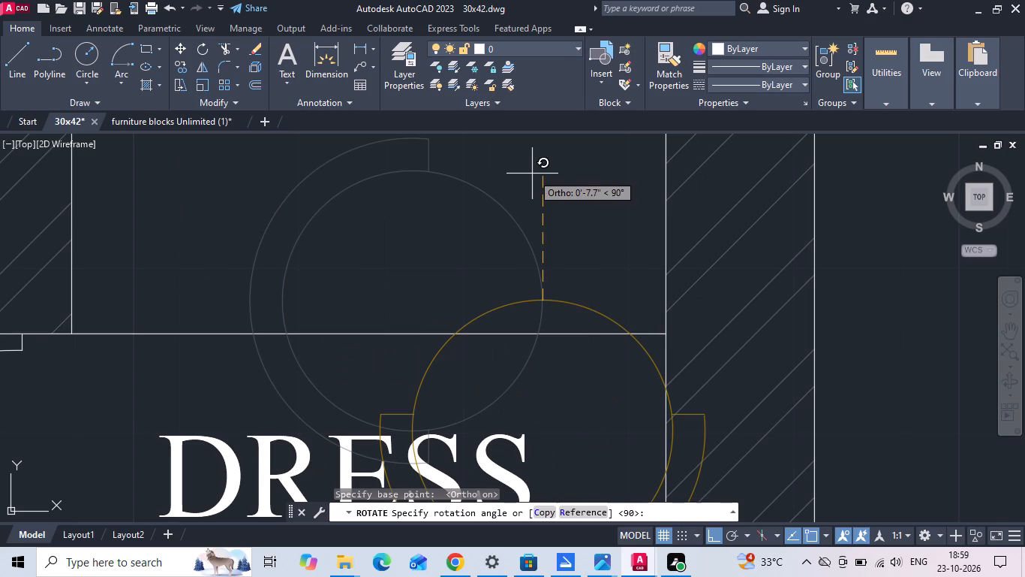
left_click(532, 174)
Move the copied chair so its seat's front point meets the midpoint of the 3'0"x4'6" dress's north wall line.
left_click(540, 307)
left_click(516, 269)
right_click(516, 269)
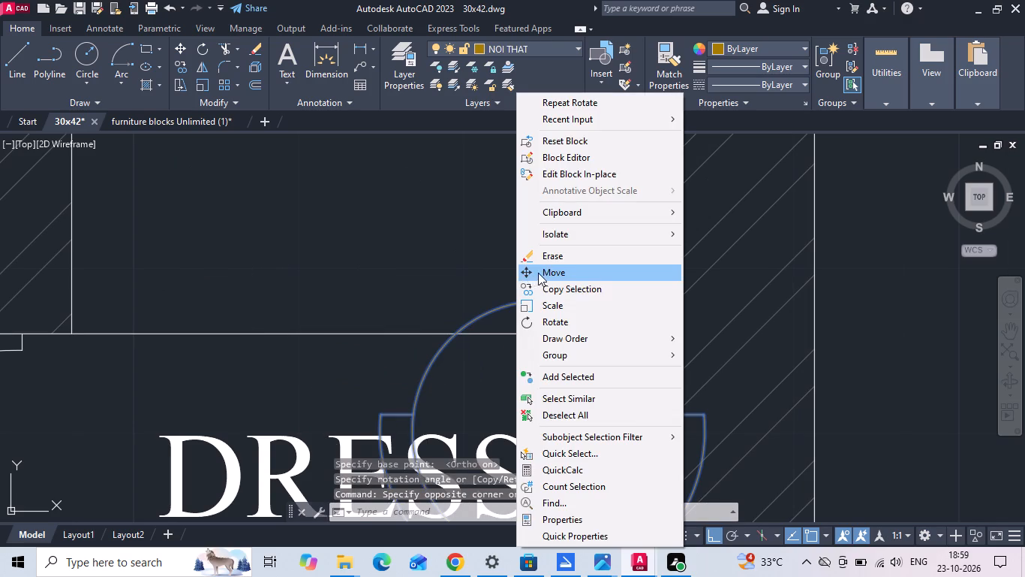
left_click(538, 273)
left_click(543, 298)
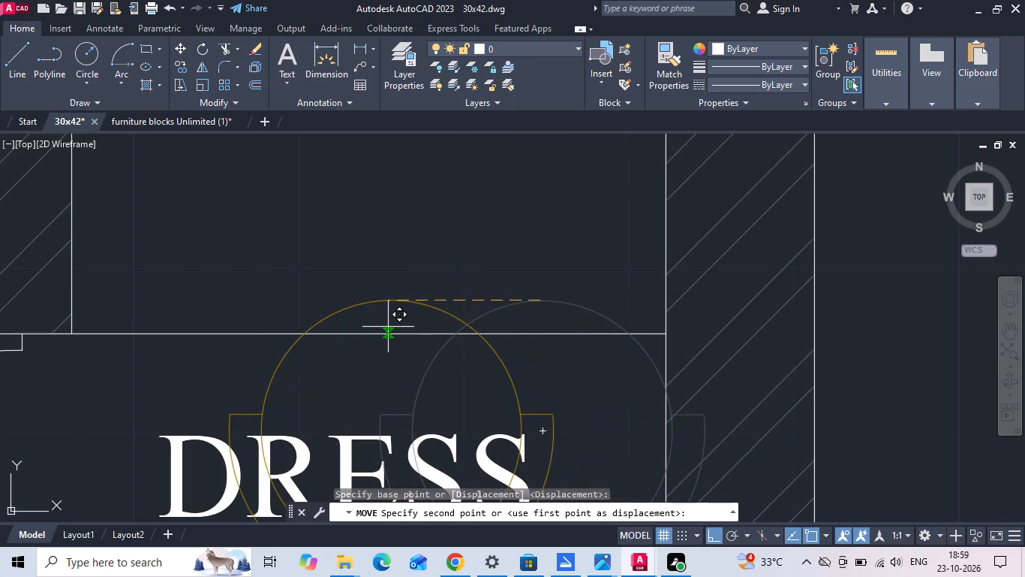
scroll(413, 331, "down", 1)
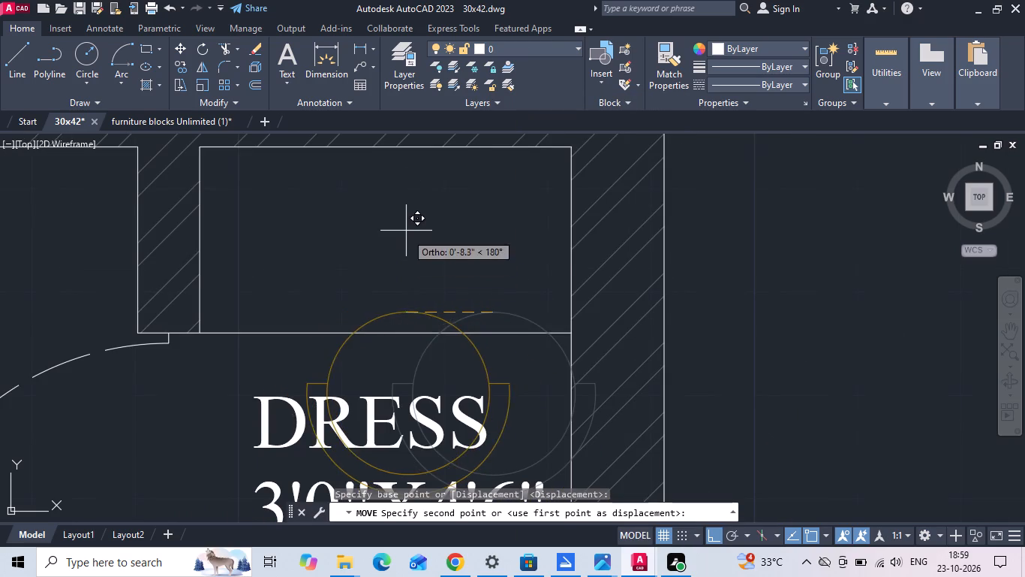
left_click(389, 143)
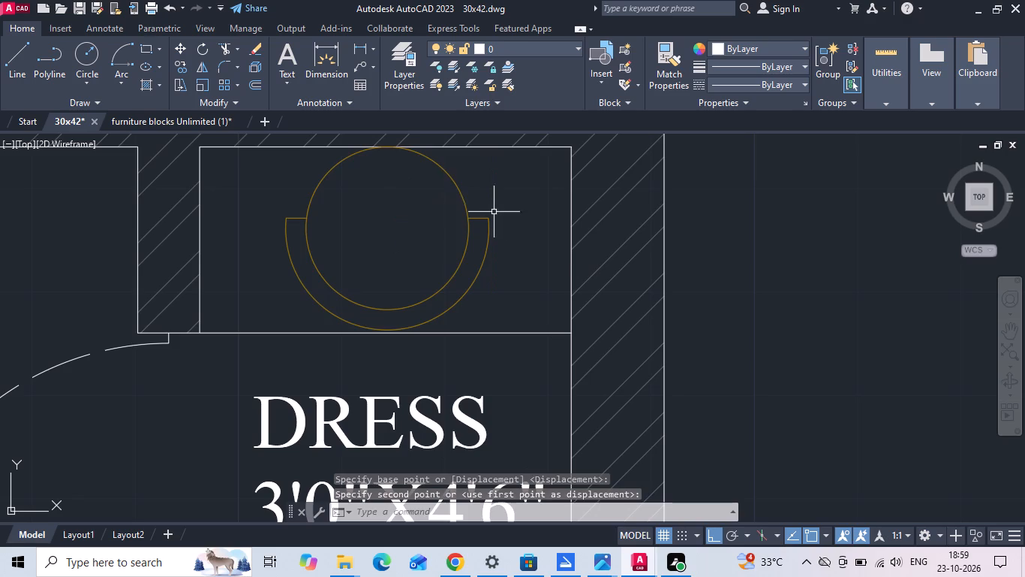
Move the copied chair straight down until the ends of its curved back lie on the counter line.
left_click_drag(508, 213, 482, 220)
left_click(427, 235)
right_click(427, 235)
left_click(453, 270)
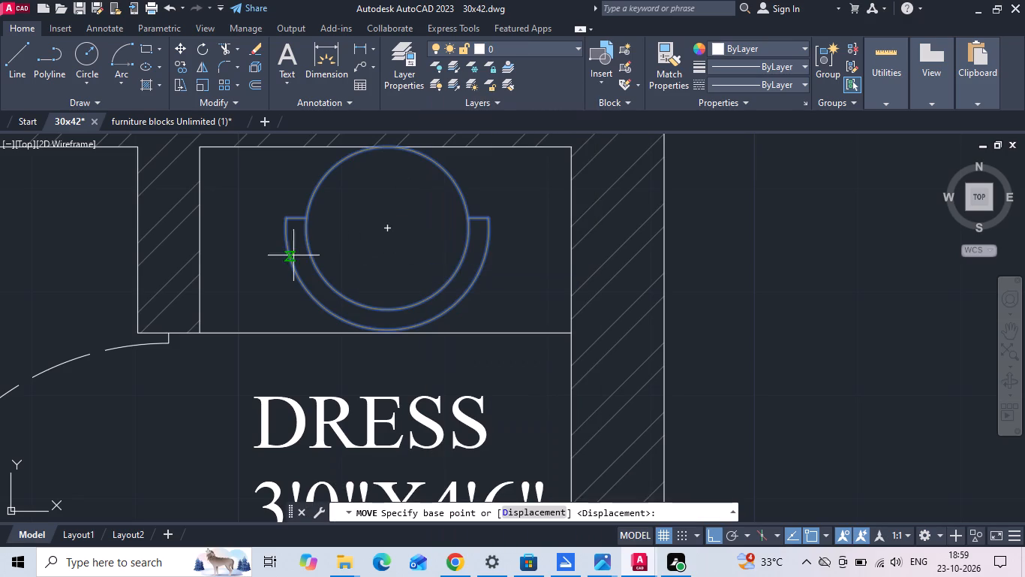
left_click(289, 215)
left_click(289, 332)
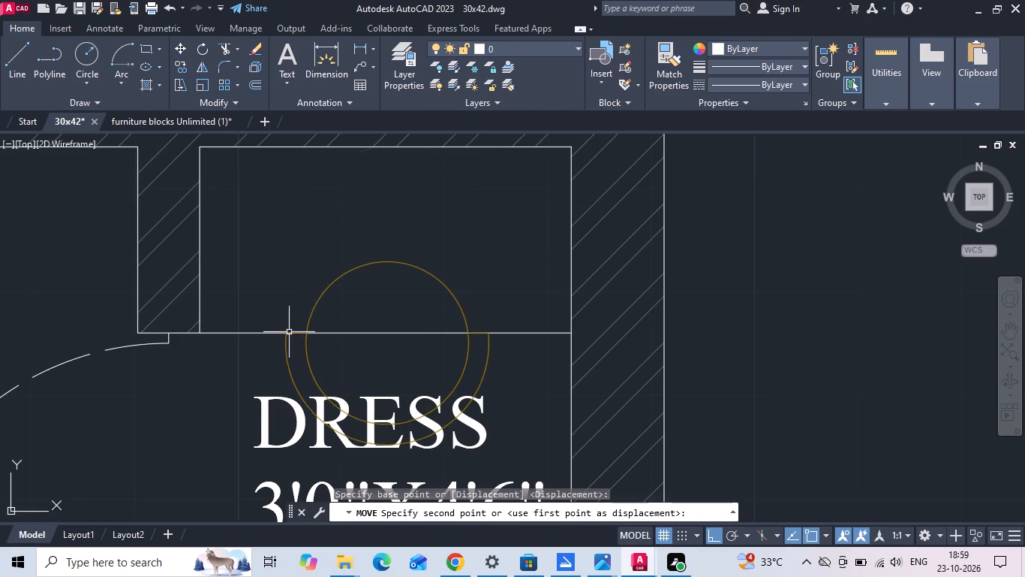
Move the 3'0"x4'6" DRESS label slightly down, away from the counter chair.
scroll(519, 231, "down", 3)
left_click(512, 300)
right_click(511, 300)
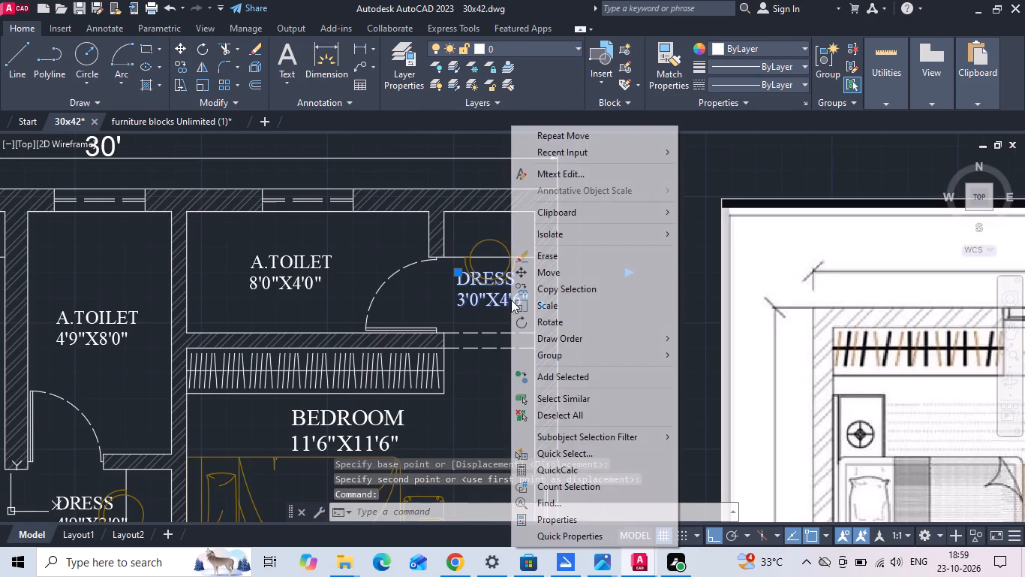
left_click(564, 275)
left_click(610, 290)
left_click(612, 301)
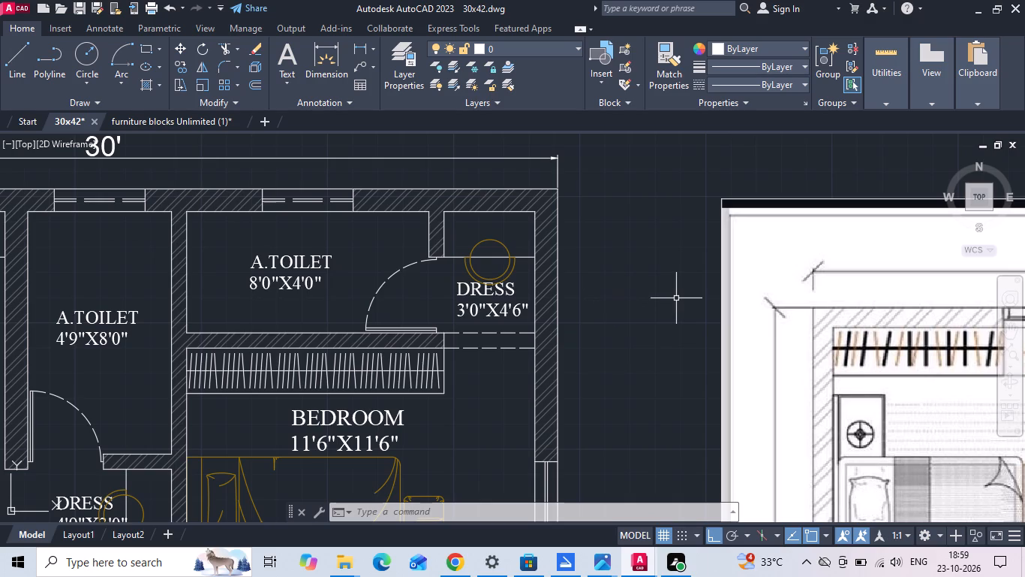
Move the 4'9"x3'0" DRESS label a little west, away from the counter chair.
scroll(632, 276, "down", 2)
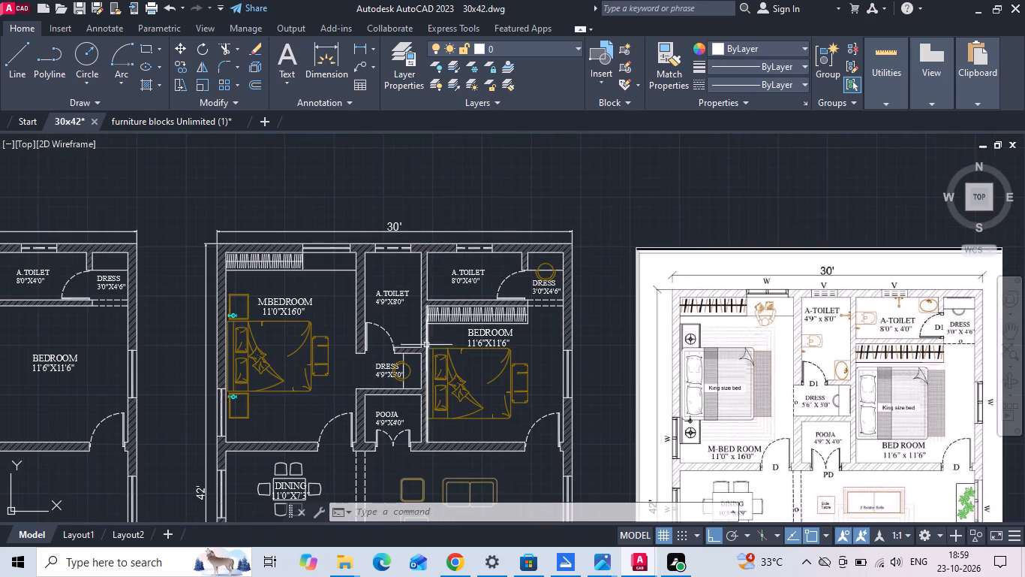
middle_click_drag(422, 343, 421, 258)
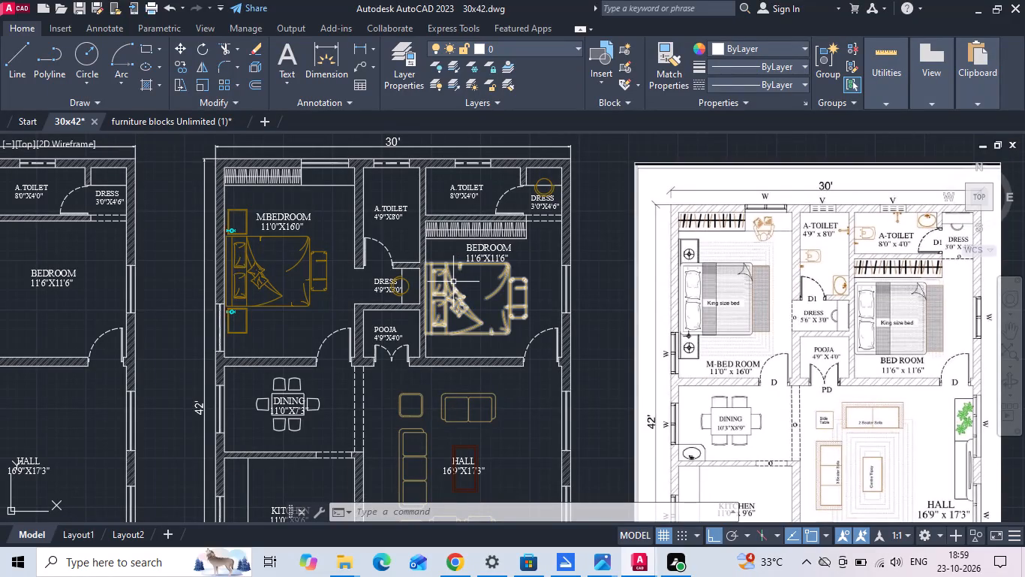
scroll(373, 292, "up", 2)
left_click(381, 270)
right_click(381, 270)
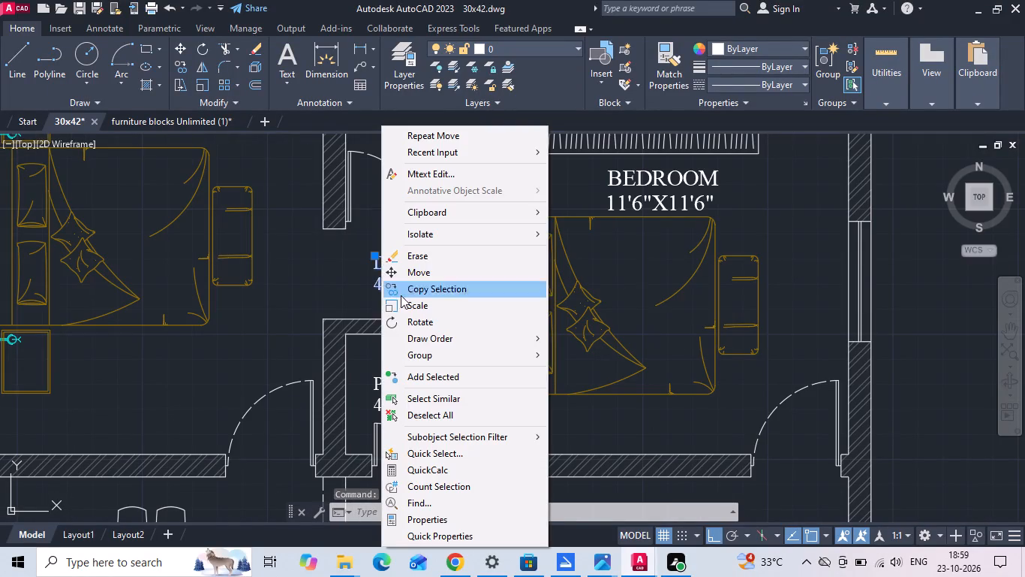
left_click(415, 277)
scroll(665, 292, "up", 1)
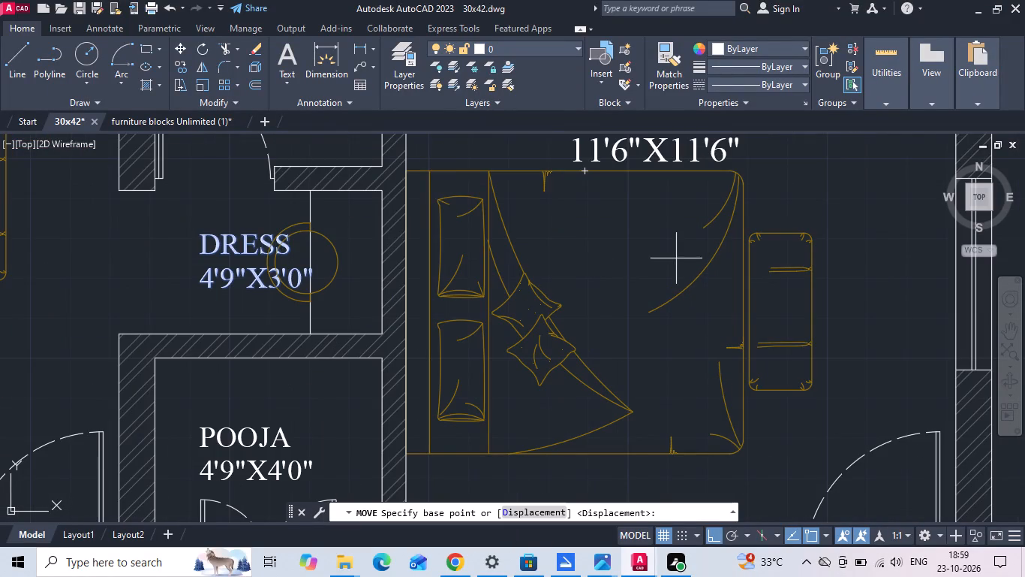
left_click(676, 258)
left_click(642, 252)
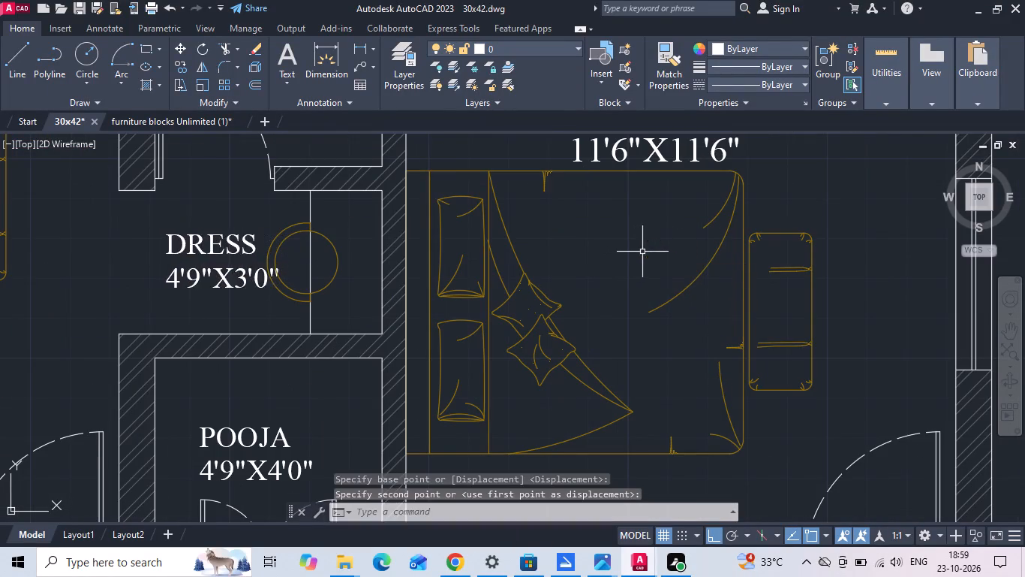
Save the 30x42 drawing with the hall and dress furniture in place.
scroll(688, 219, "down", 2)
middle_click_drag(531, 352, 503, 200)
scroll(500, 210, "down", 1)
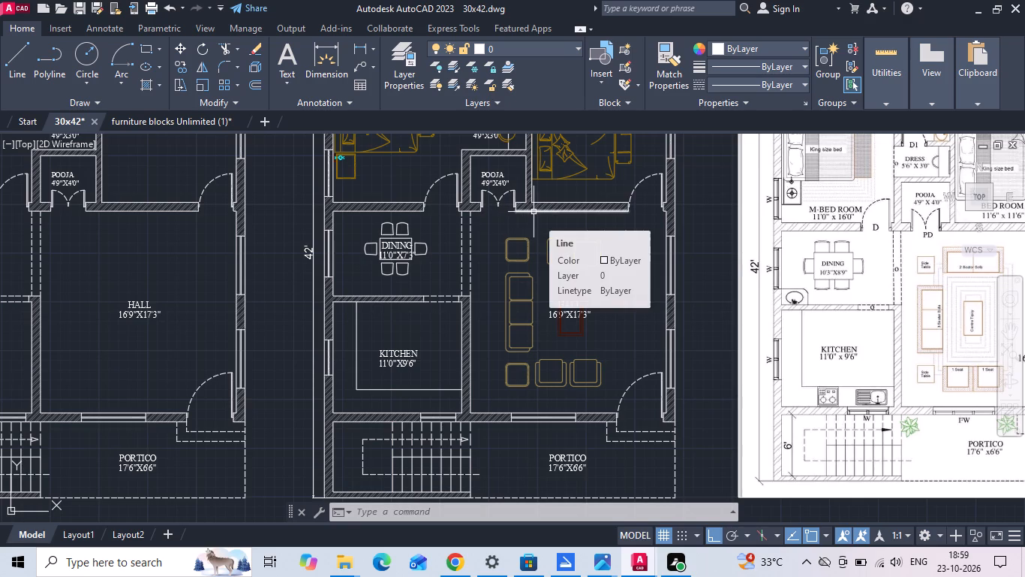
key("ctrl+s")
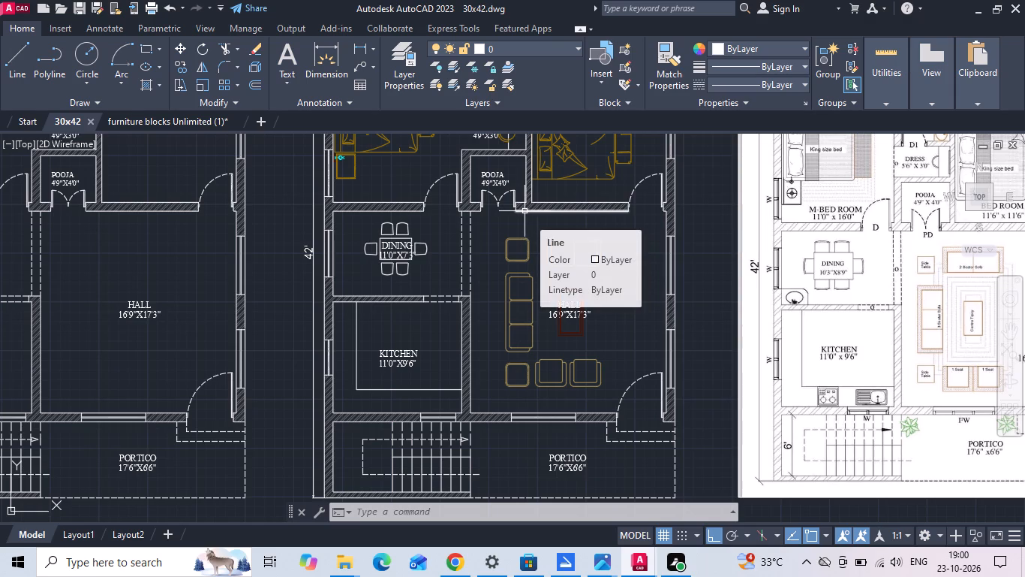
Open the recent drawing Plumbing_library.dwg as the source of sanitary blocks.
scroll(362, 288, "up", 1)
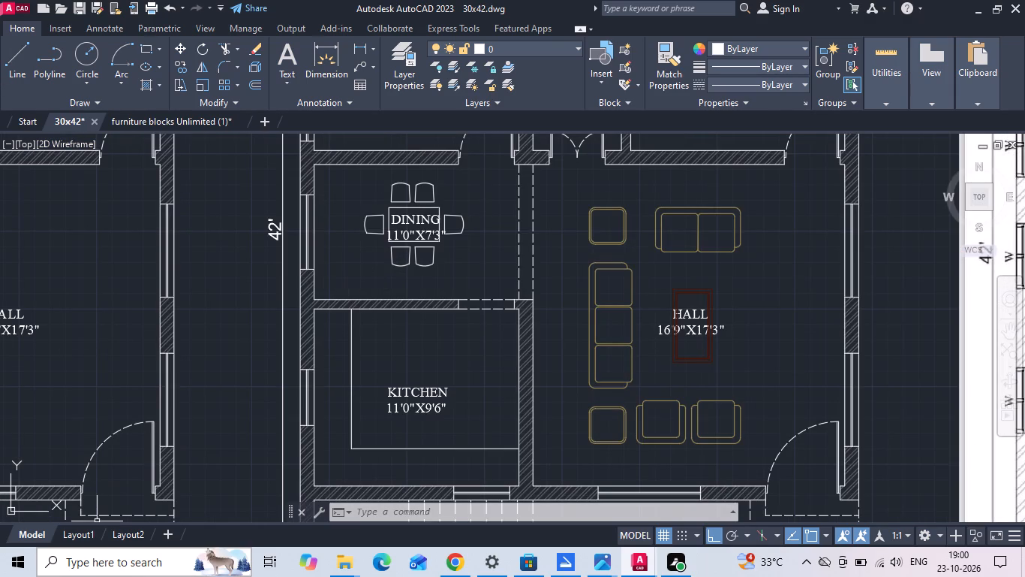
left_click(14, 4)
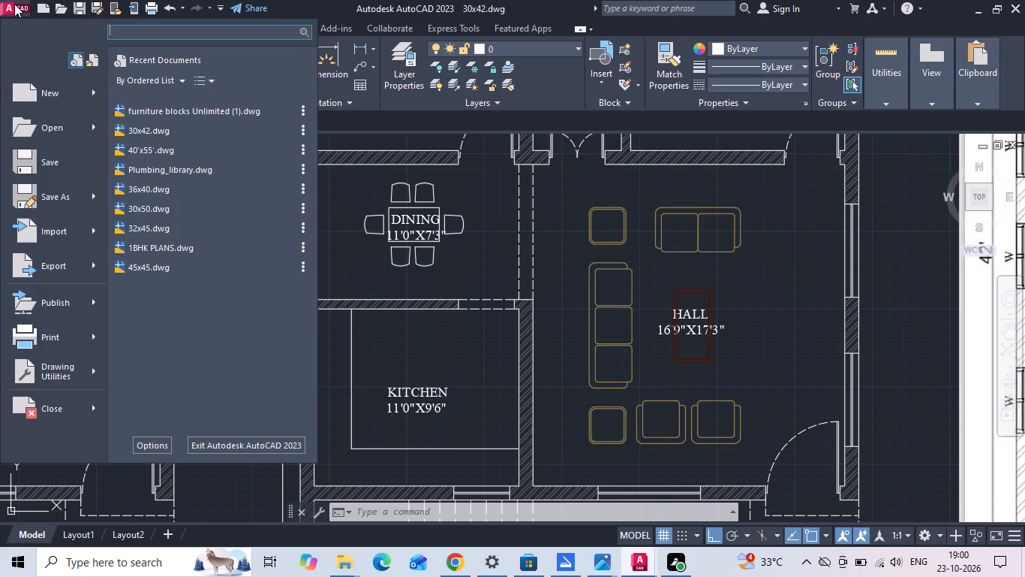
left_click(143, 176)
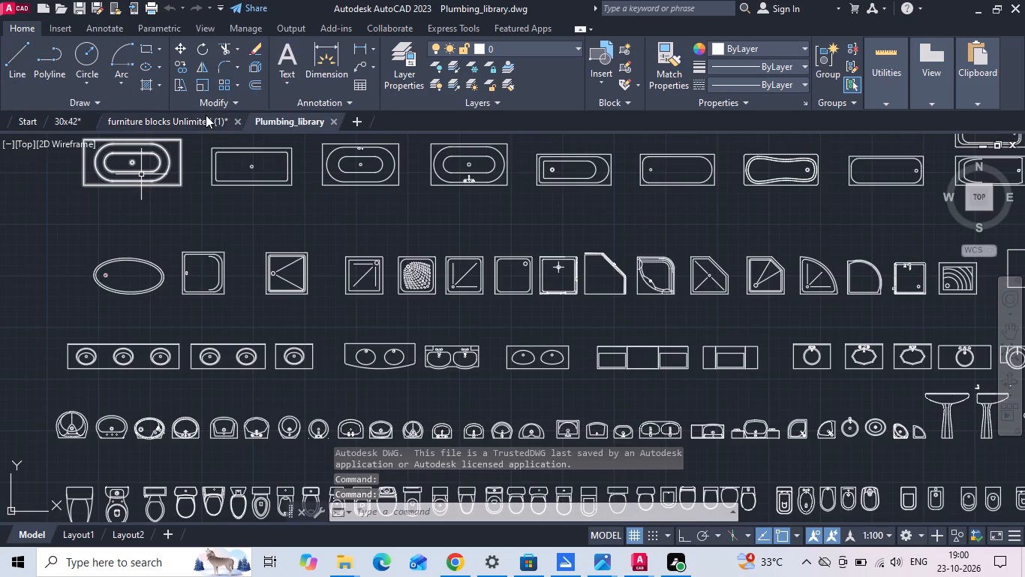
Compare the toilet fixtures in the 30x42 reference image with the WC blocks in the plumbing library.
left_click(57, 119)
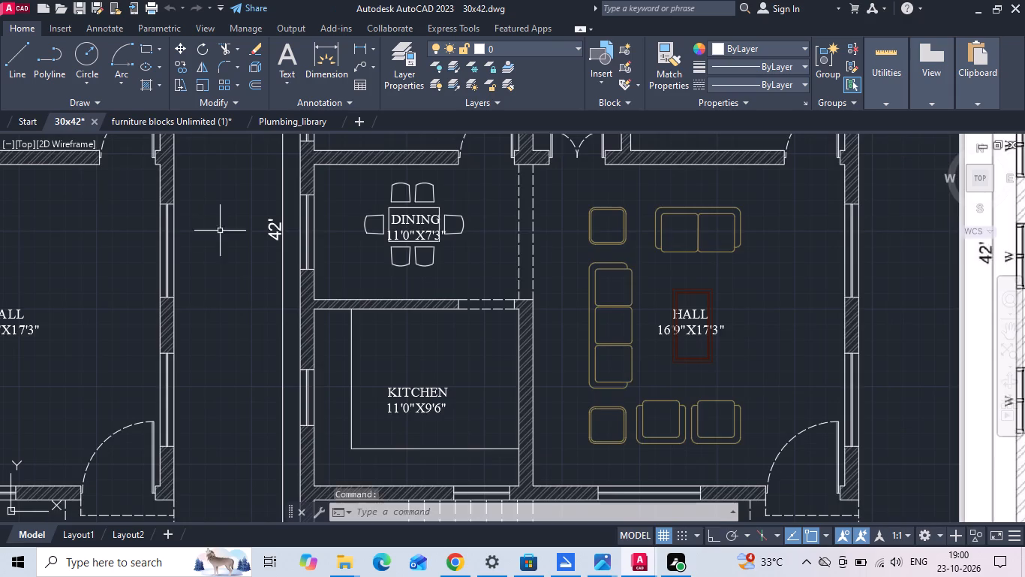
scroll(452, 322, "down", 3)
scroll(682, 246, "up", 3)
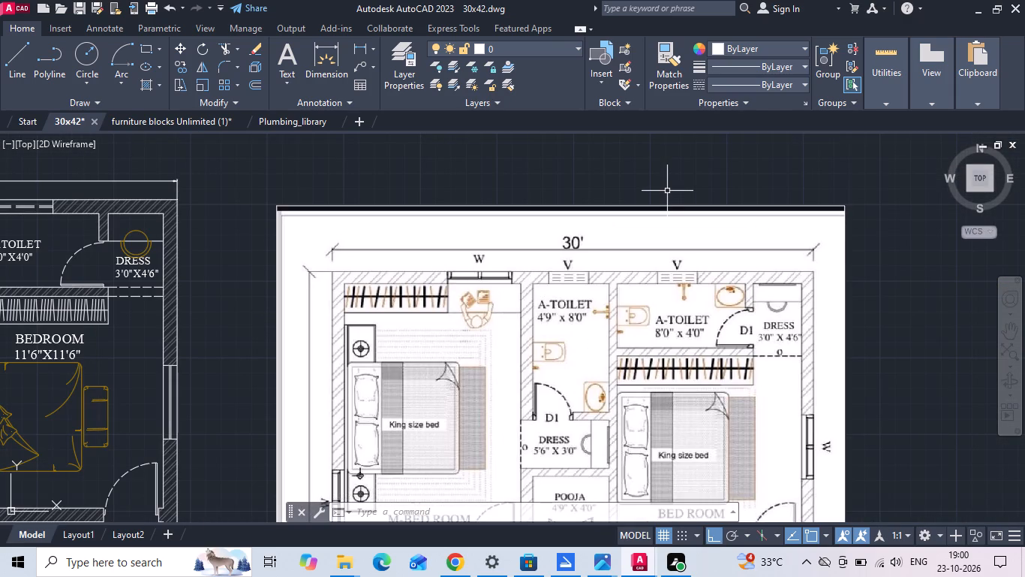
left_click(271, 125)
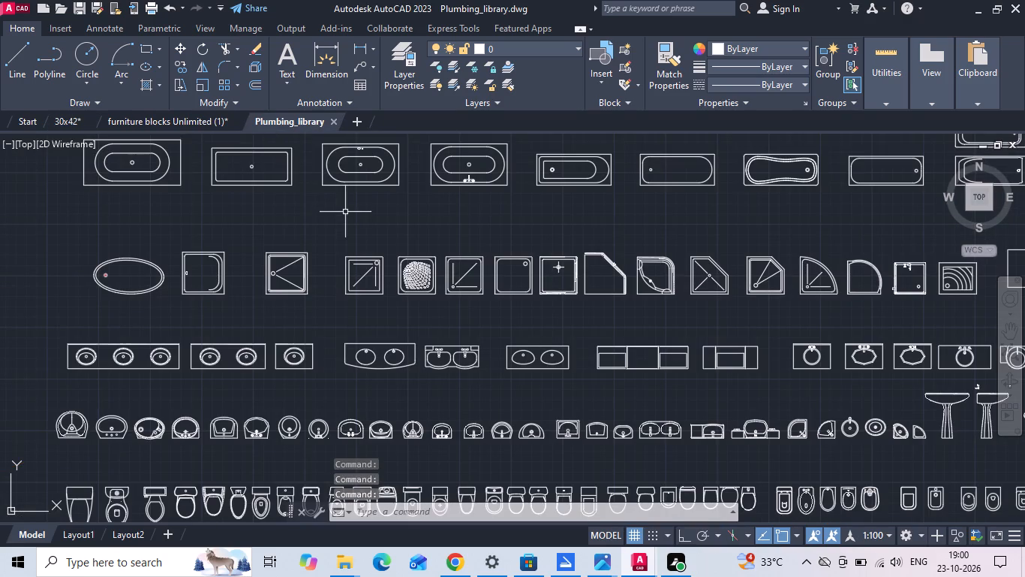
middle_click_drag(529, 414, 374, 268)
scroll(852, 360, "up", 1)
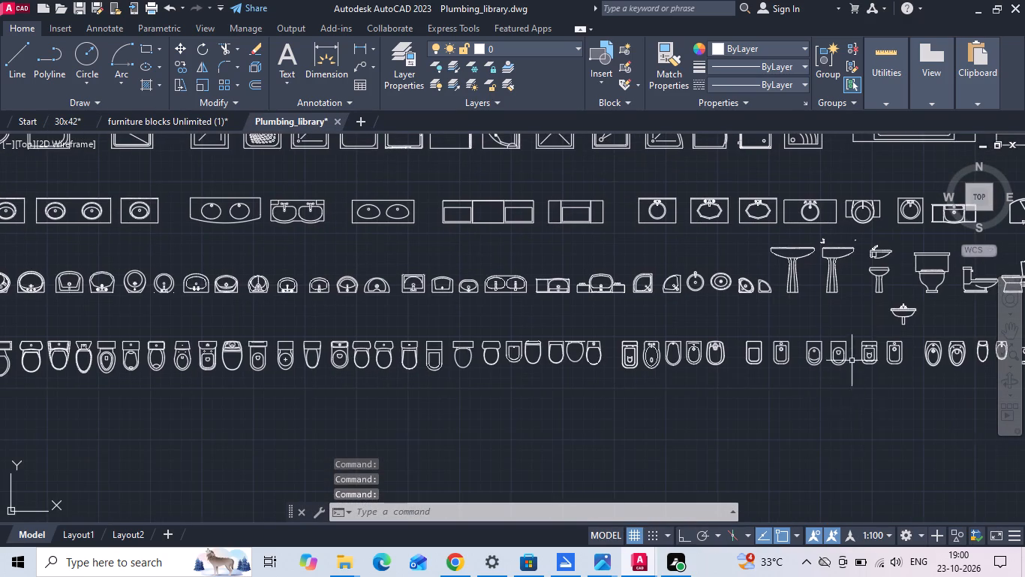
scroll(851, 358, "up", 2)
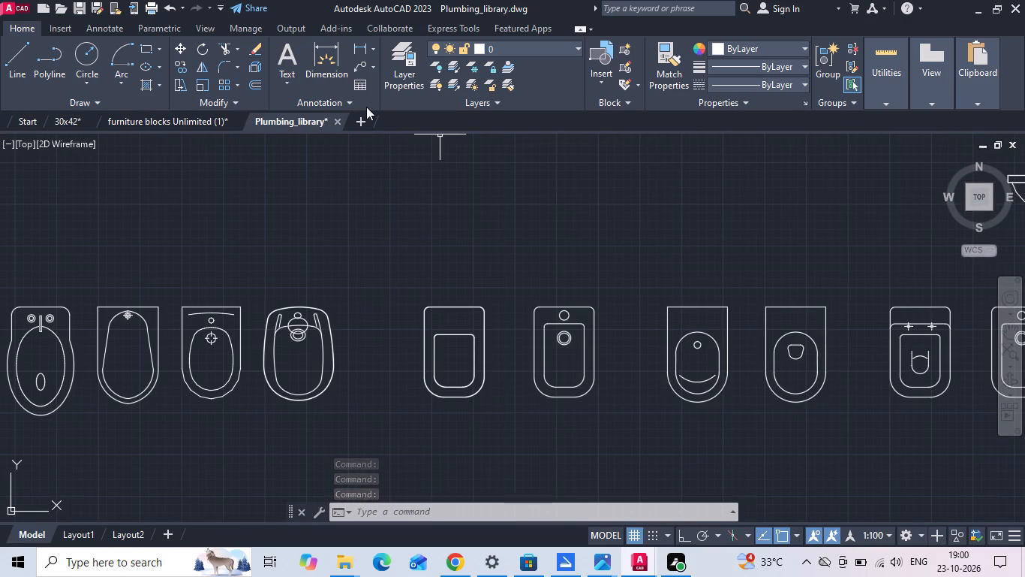
left_click(70, 119)
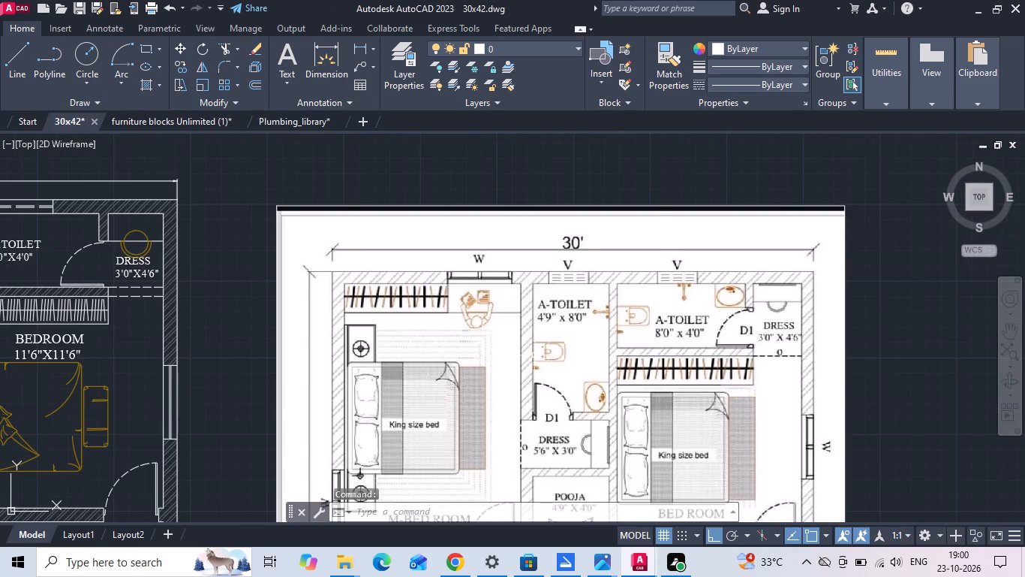
scroll(546, 378, "up", 2)
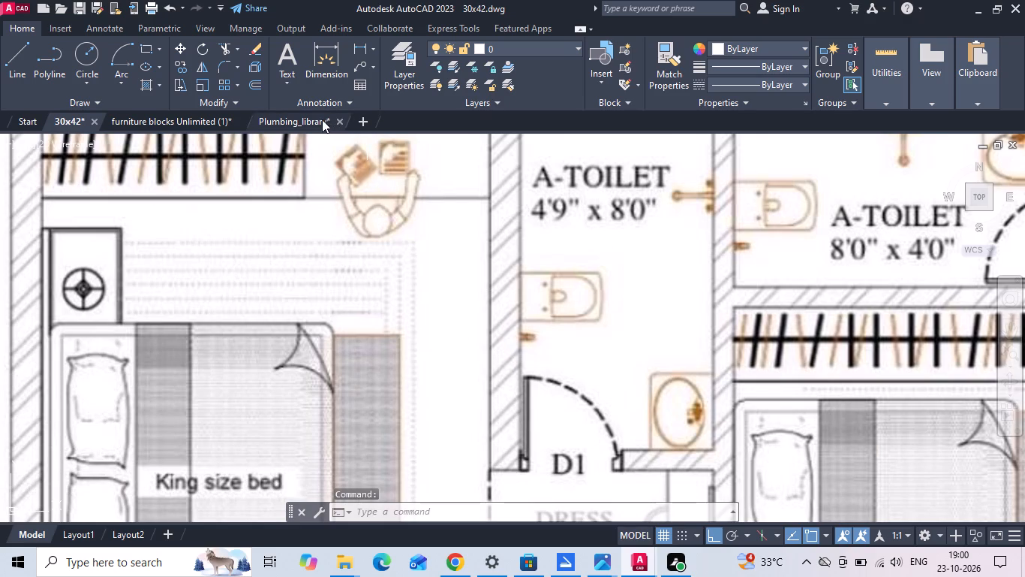
left_click(320, 119)
scroll(353, 255, "down", 1)
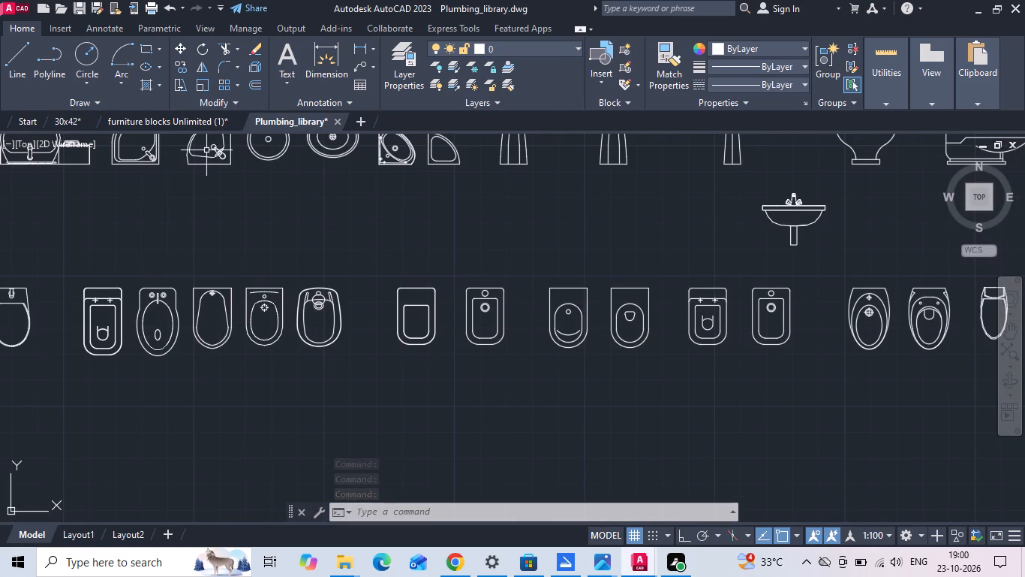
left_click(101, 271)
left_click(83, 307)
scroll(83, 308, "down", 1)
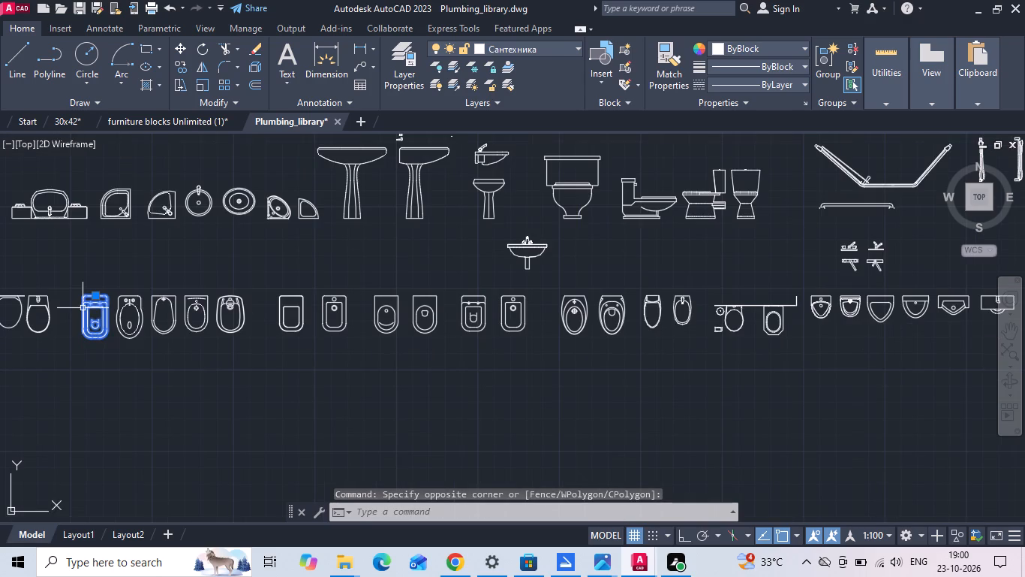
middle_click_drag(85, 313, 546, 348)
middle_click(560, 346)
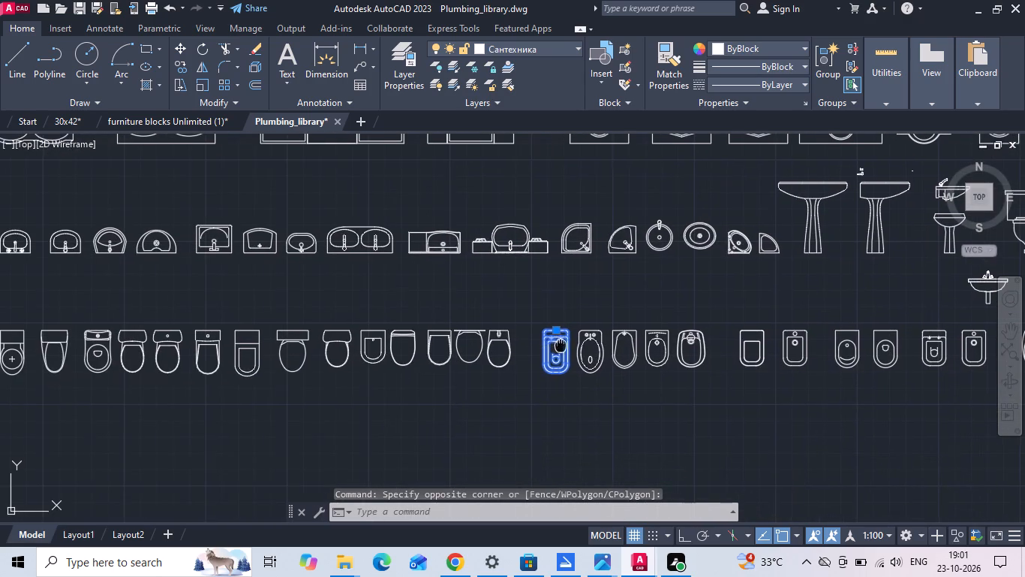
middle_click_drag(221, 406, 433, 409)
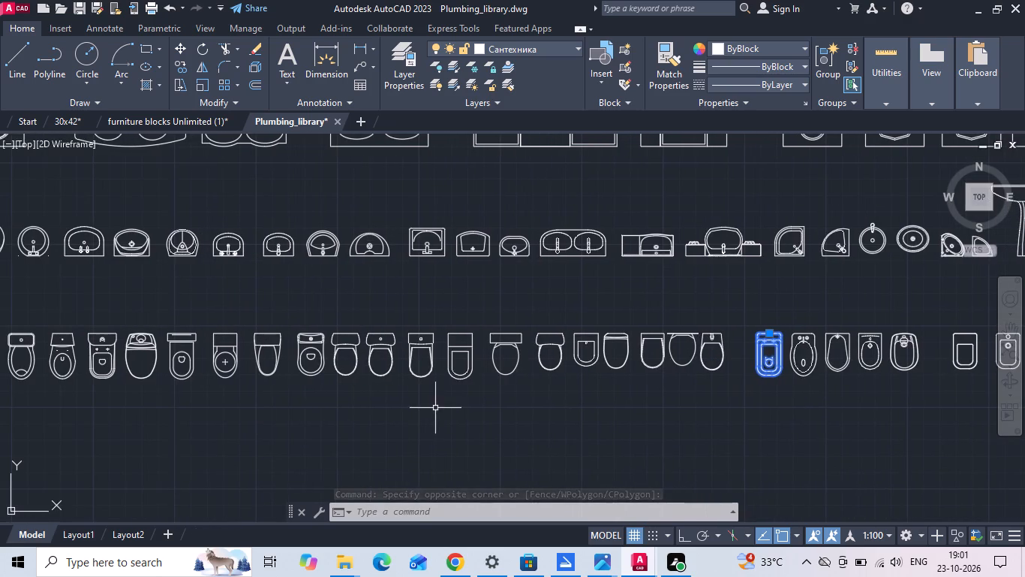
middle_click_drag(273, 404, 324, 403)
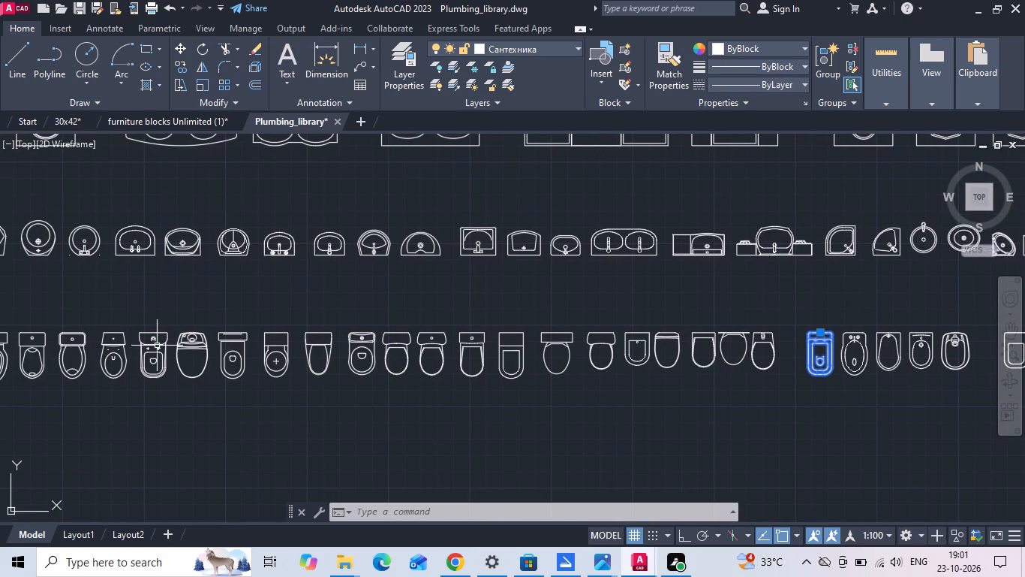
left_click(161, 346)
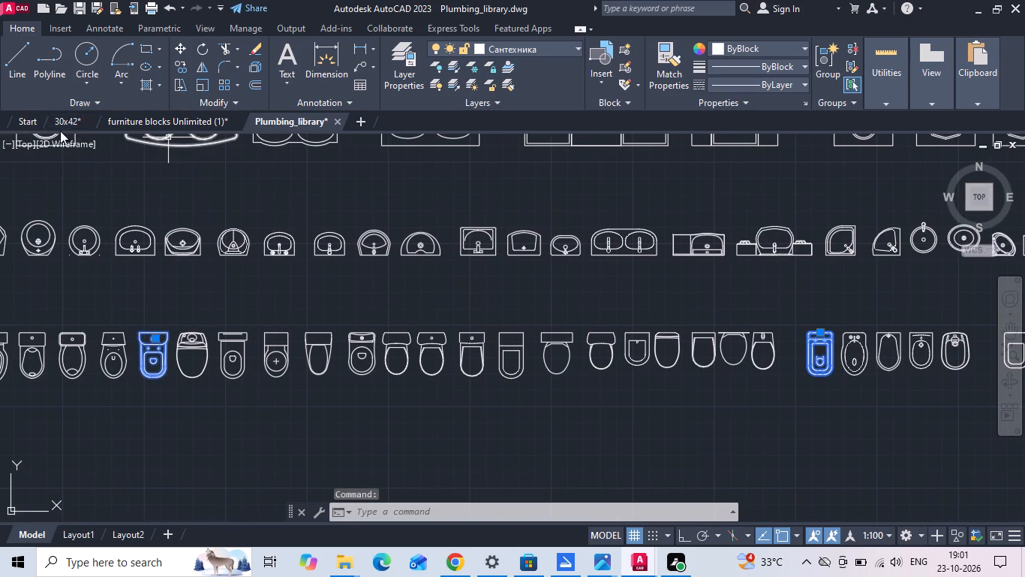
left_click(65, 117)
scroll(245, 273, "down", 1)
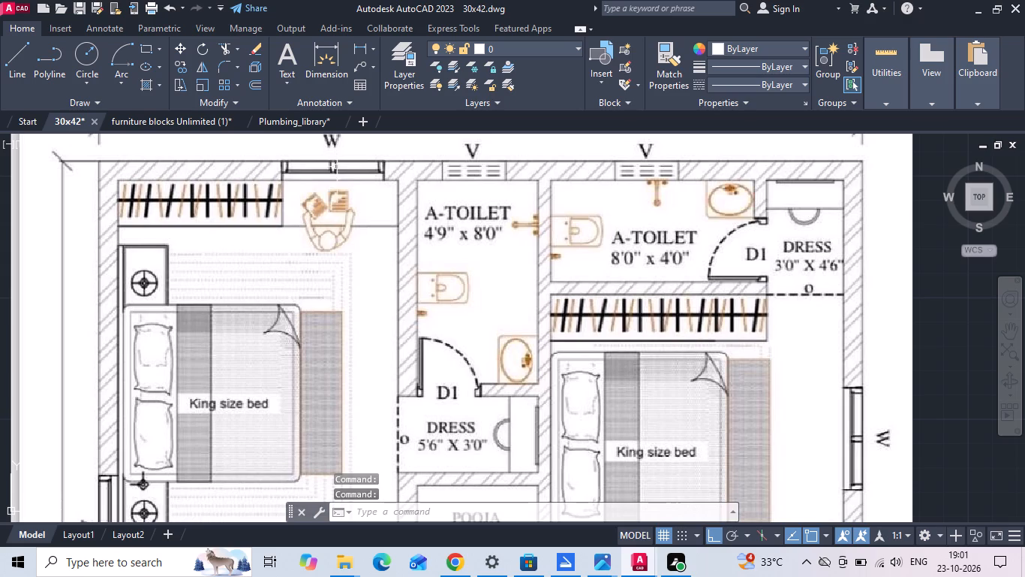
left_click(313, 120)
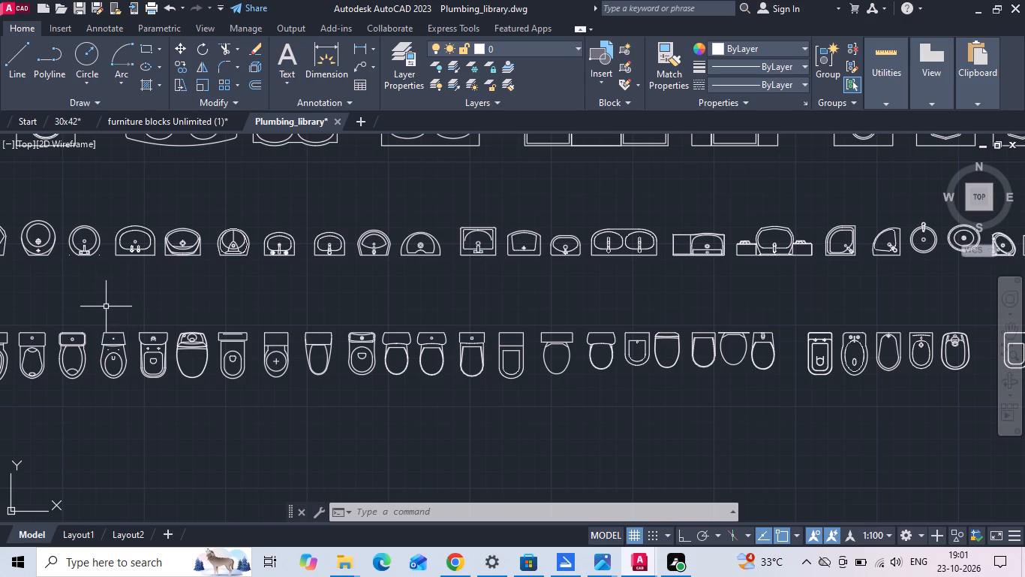
Select three library fixtures: a WC with a narrow rectangular cistern, a small oval washbasin, and a round basin in a square counter.
middle_click_drag(155, 313, 361, 301)
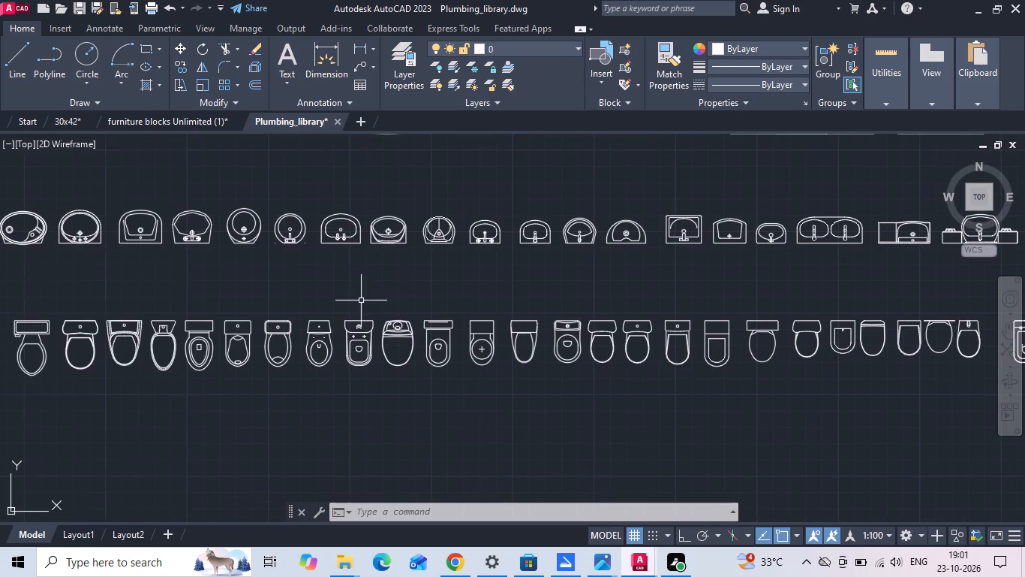
left_click(441, 300)
left_click(432, 367)
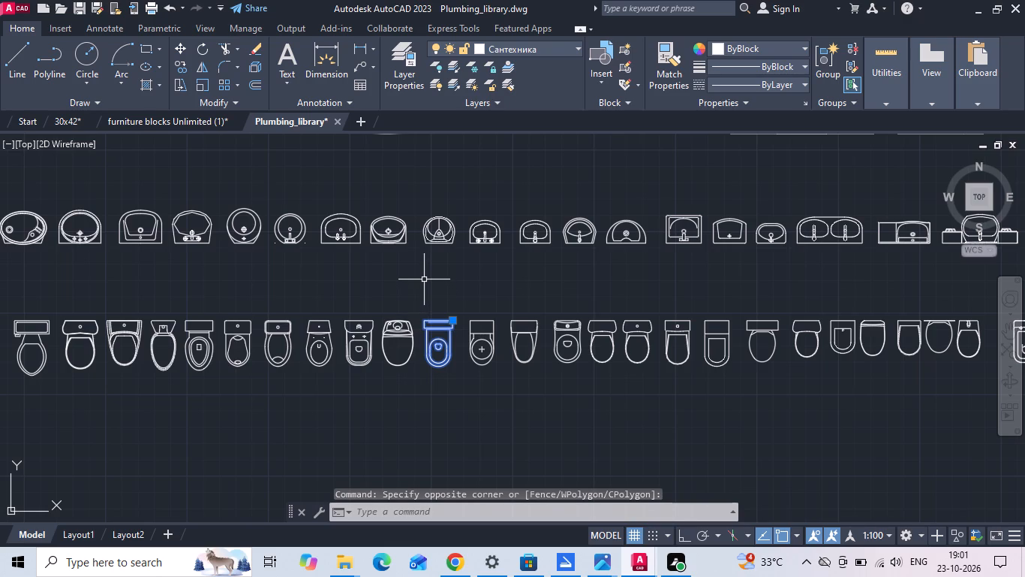
middle_click_drag(316, 264, 333, 328)
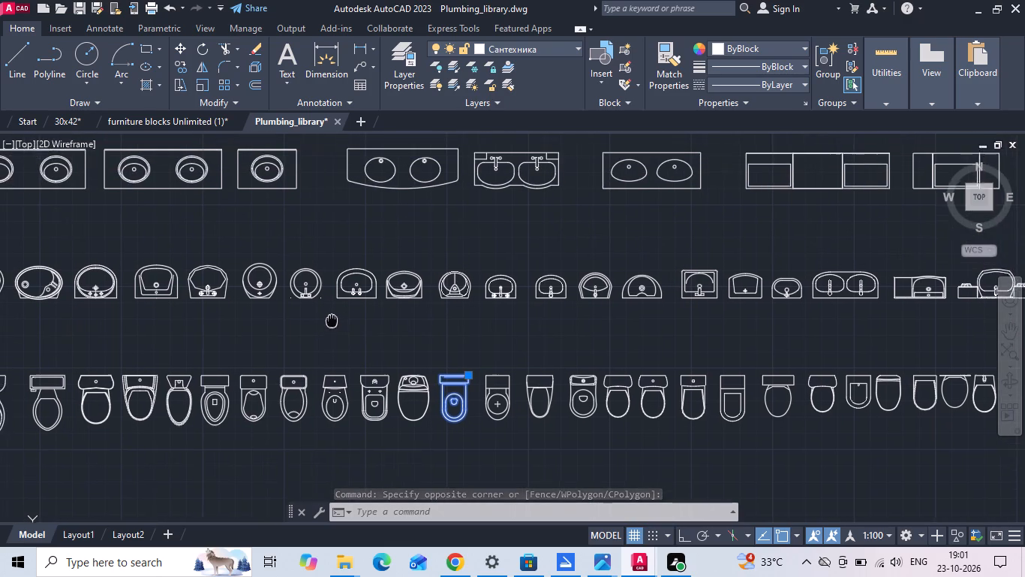
middle_click_drag(333, 328, 335, 339)
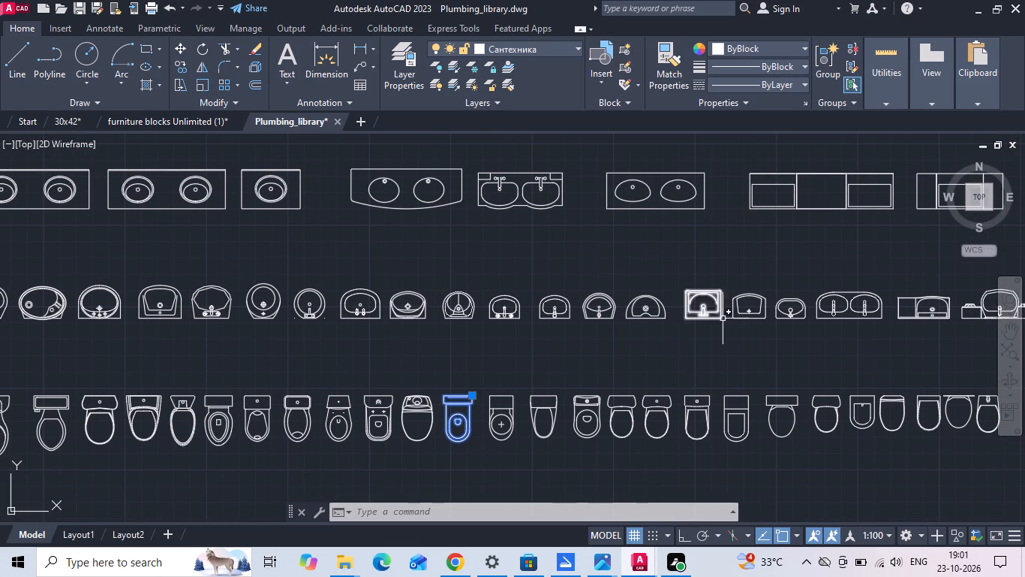
scroll(728, 316, "up", 2)
scroll(262, 358, "down", 2)
scroll(507, 335, "up", 2)
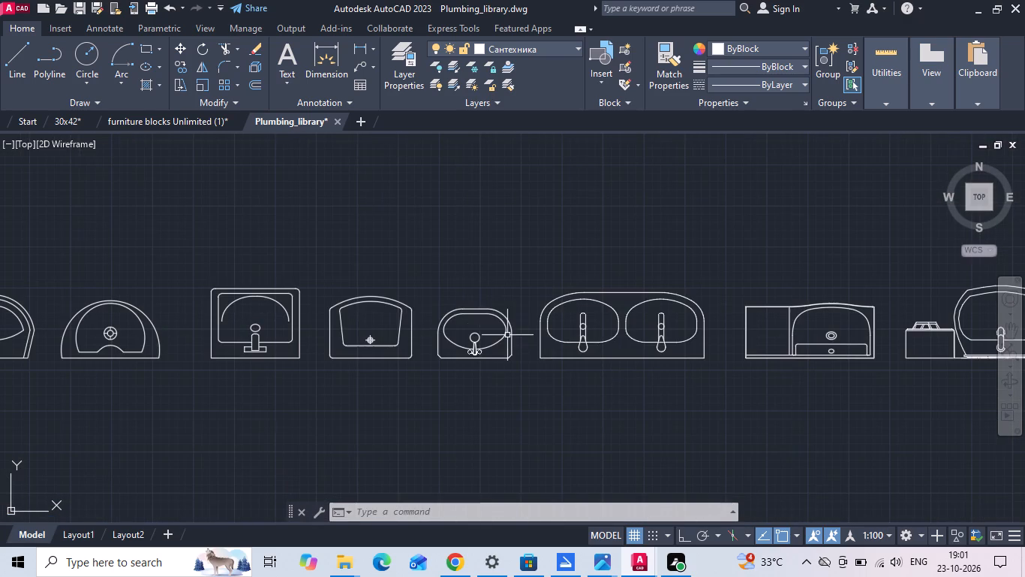
left_click_drag(481, 288, 471, 328)
left_click(464, 346)
scroll(389, 355, "down", 1)
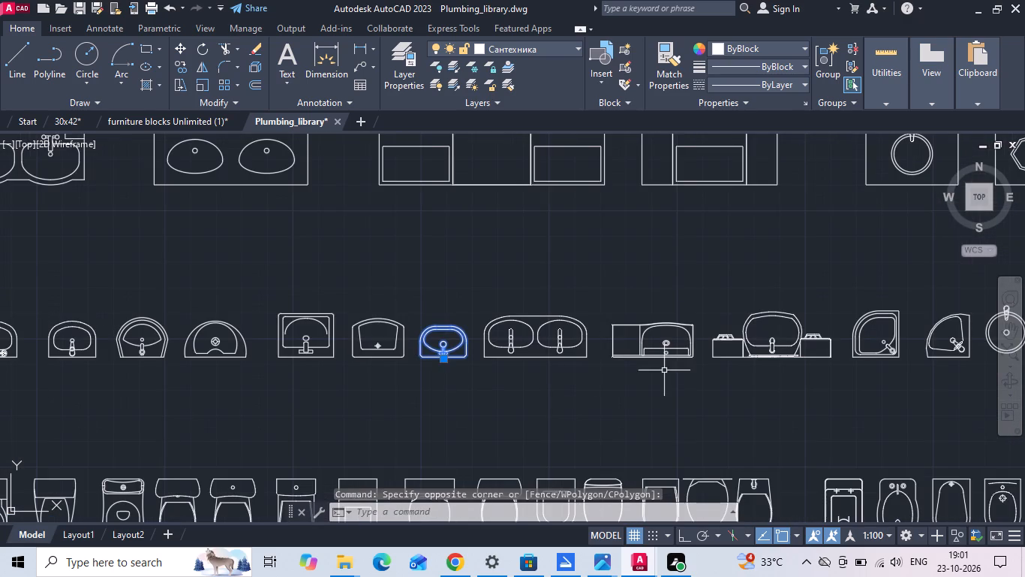
middle_click_drag(665, 370, 322, 372)
scroll(307, 357, "down", 1)
middle_click_drag(729, 358, 630, 396)
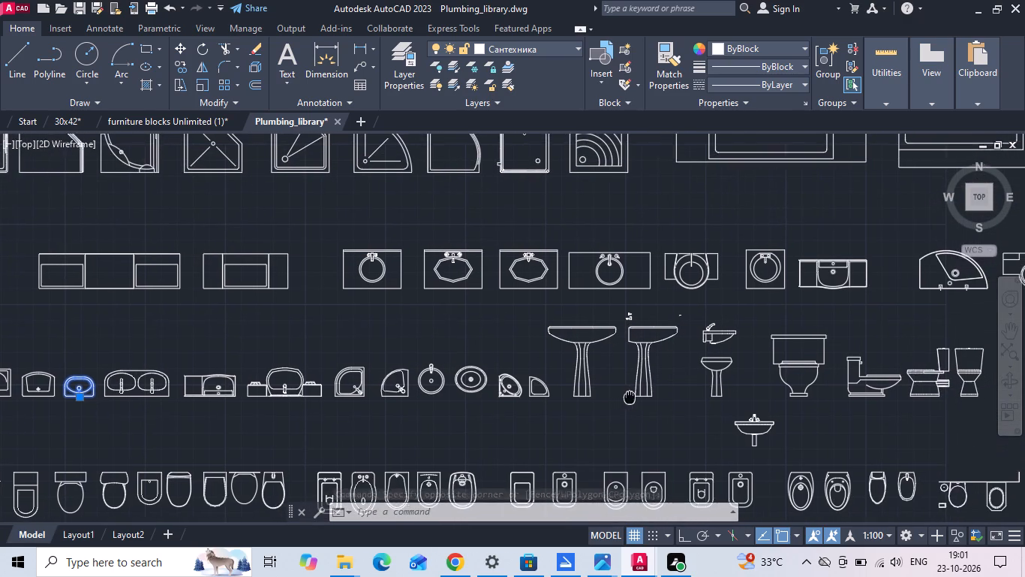
middle_click_drag(630, 396, 597, 421)
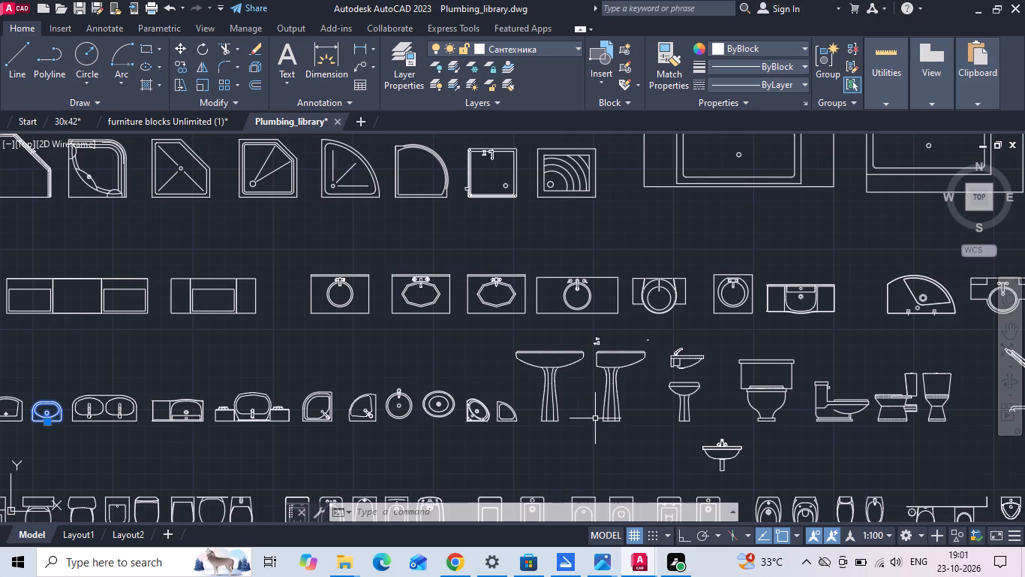
left_click(744, 279)
Examine the library's tap, shower, bathtub and accessory blocks for further fixtures matching the reference toilets.
scroll(517, 308, "down", 1)
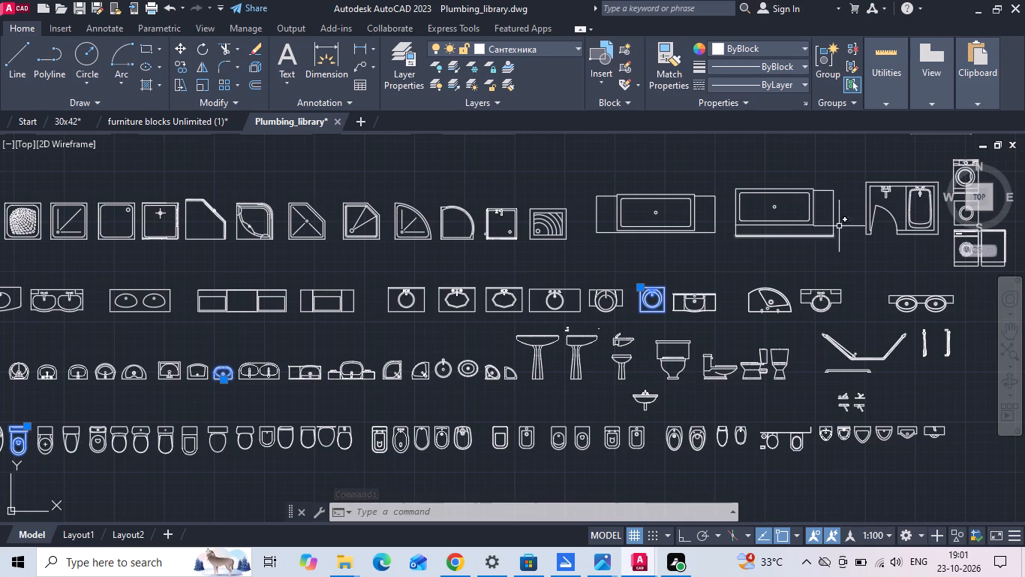
scroll(907, 162, "up", 3)
scroll(837, 265, "up", 1)
scroll(604, 246, "down", 5)
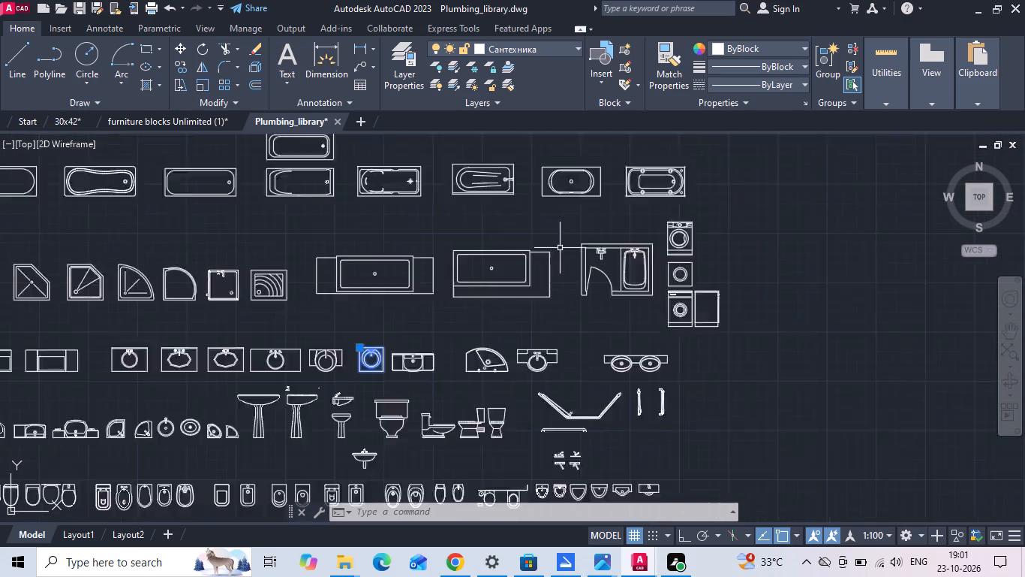
scroll(624, 391, "up", 2)
scroll(474, 353, "up", 3)
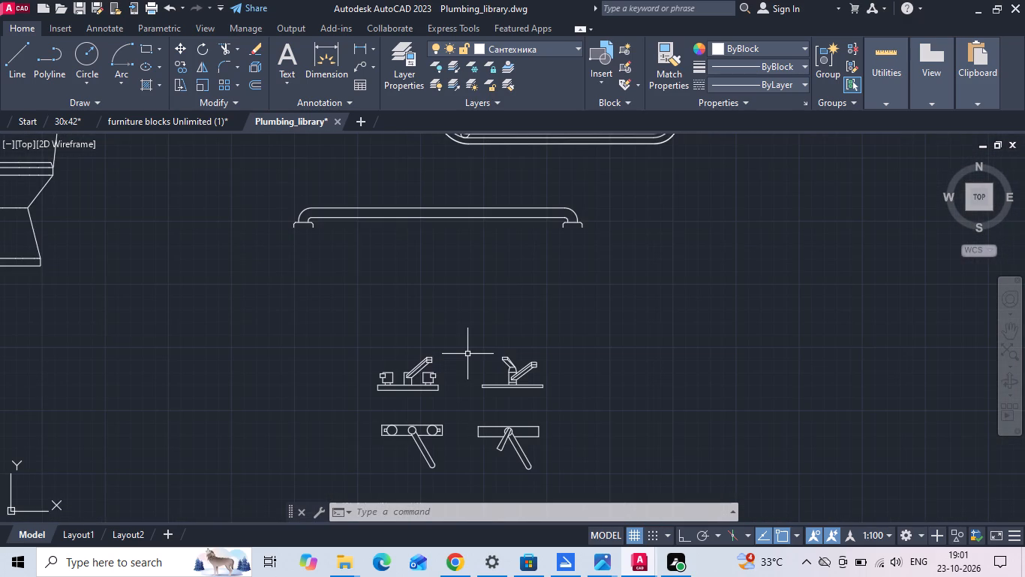
scroll(463, 421, "down", 2)
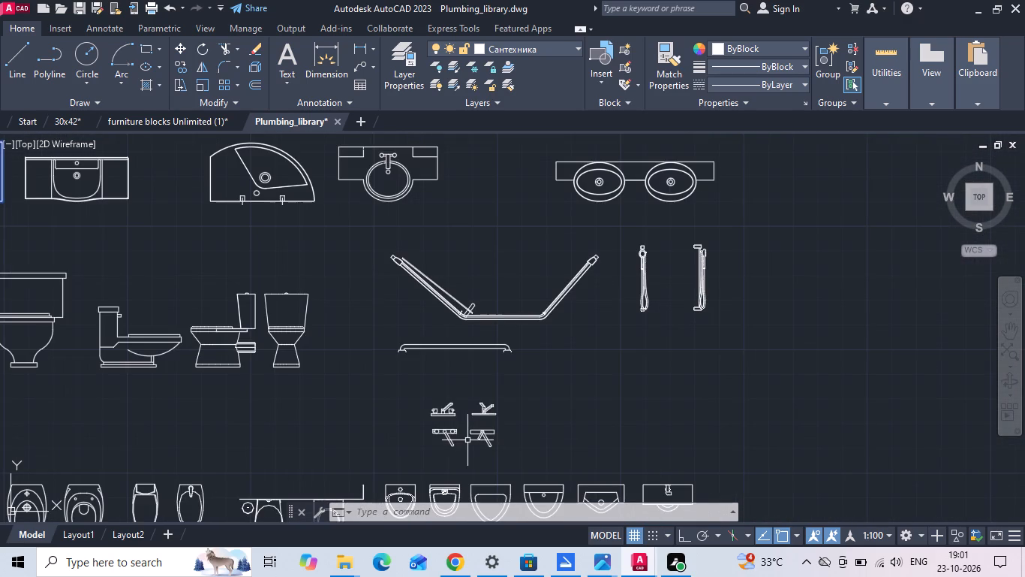
scroll(885, 276, "down", 1)
middle_click_drag(370, 281, 411, 322)
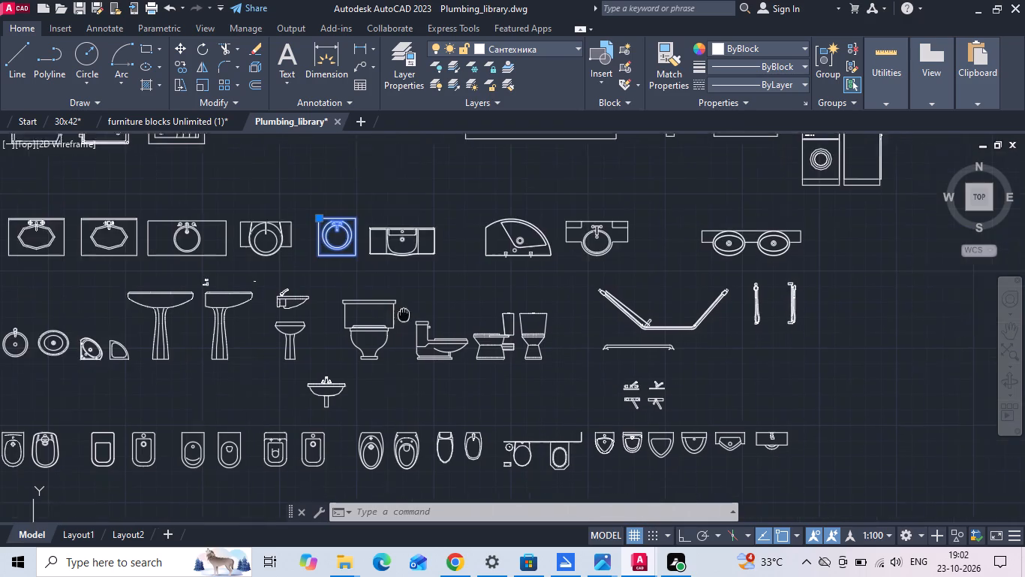
middle_click_drag(411, 322, 417, 328)
scroll(266, 311, "up", 3)
scroll(97, 292, "up", 2)
scroll(508, 347, "down", 1)
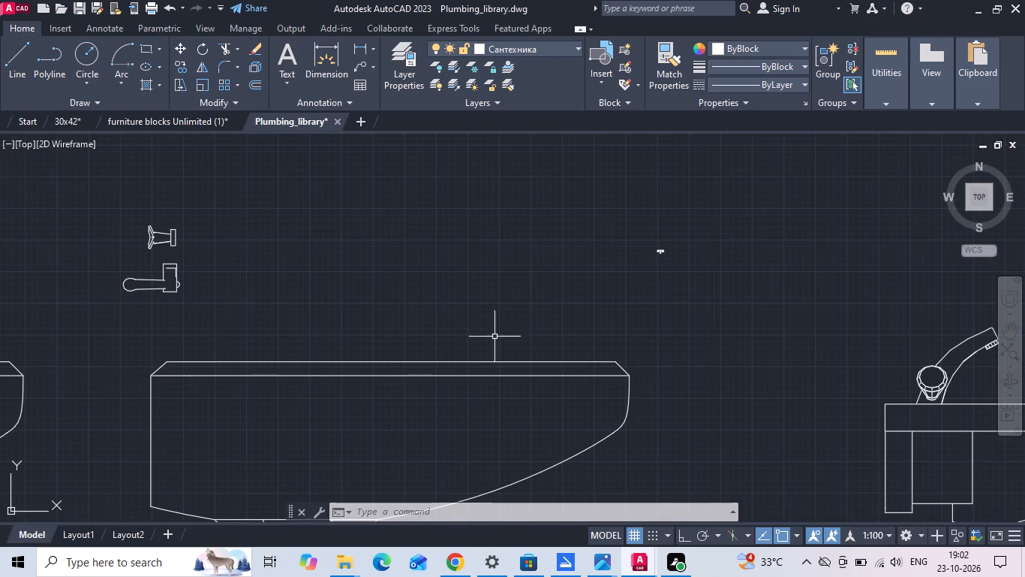
scroll(506, 345, "down", 4)
scroll(412, 320, "down", 1)
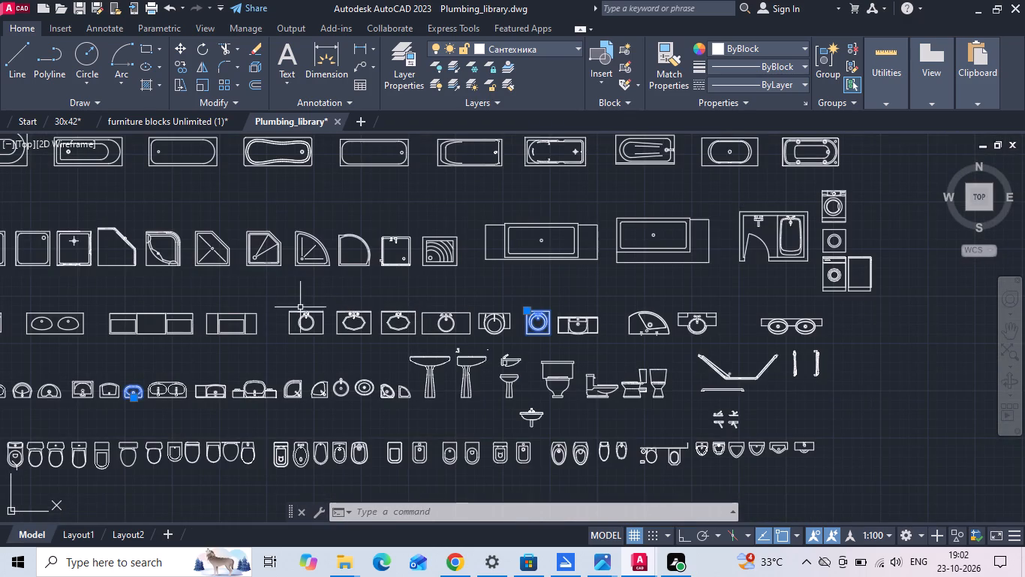
middle_click_drag(298, 311, 479, 472)
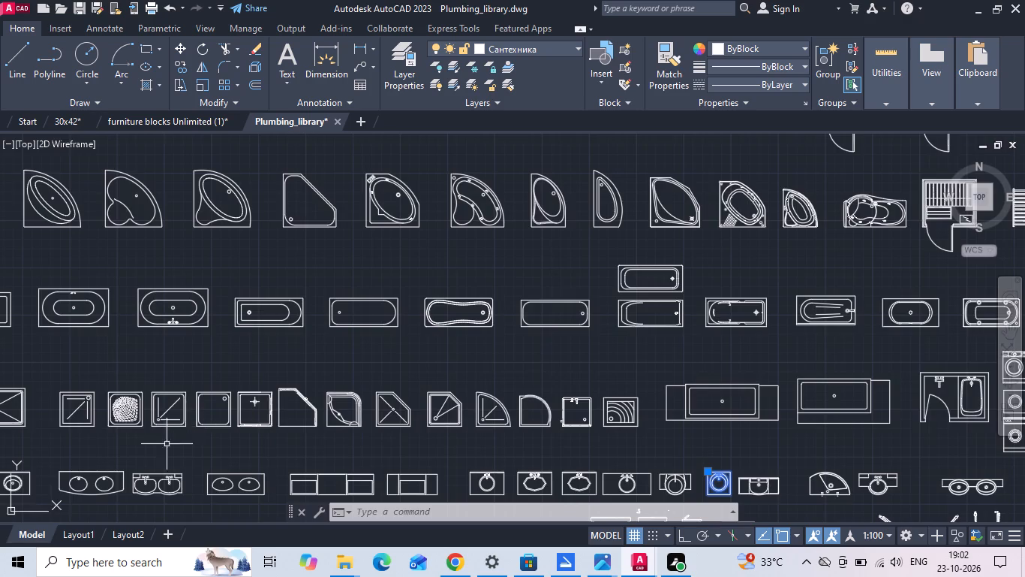
scroll(153, 471, "up", 4)
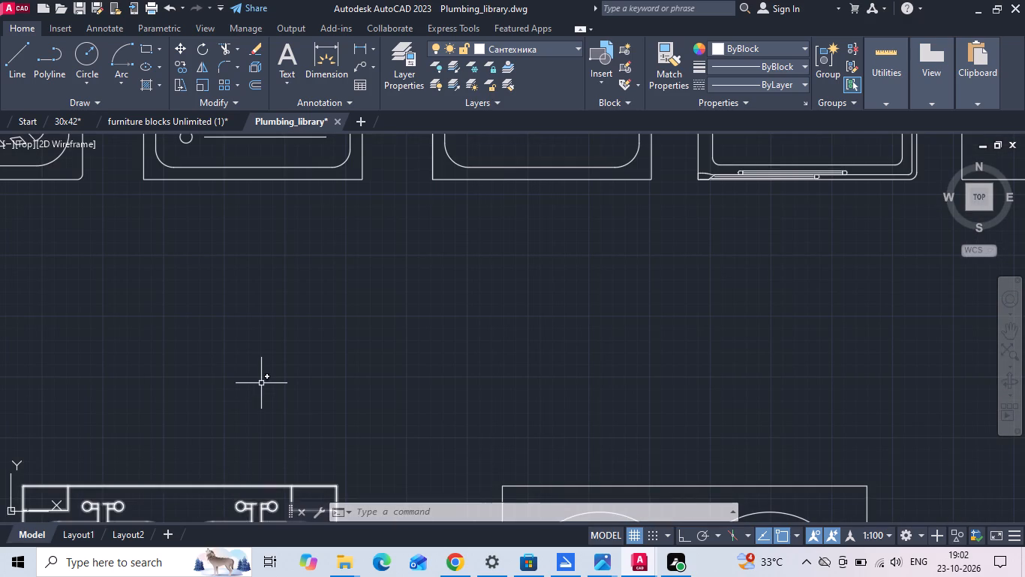
Copy the selected WC and two basins into the 30x42 drawing, inserting them in the empty space beyond the reference image.
key("ctrl+c")
left_click(62, 116)
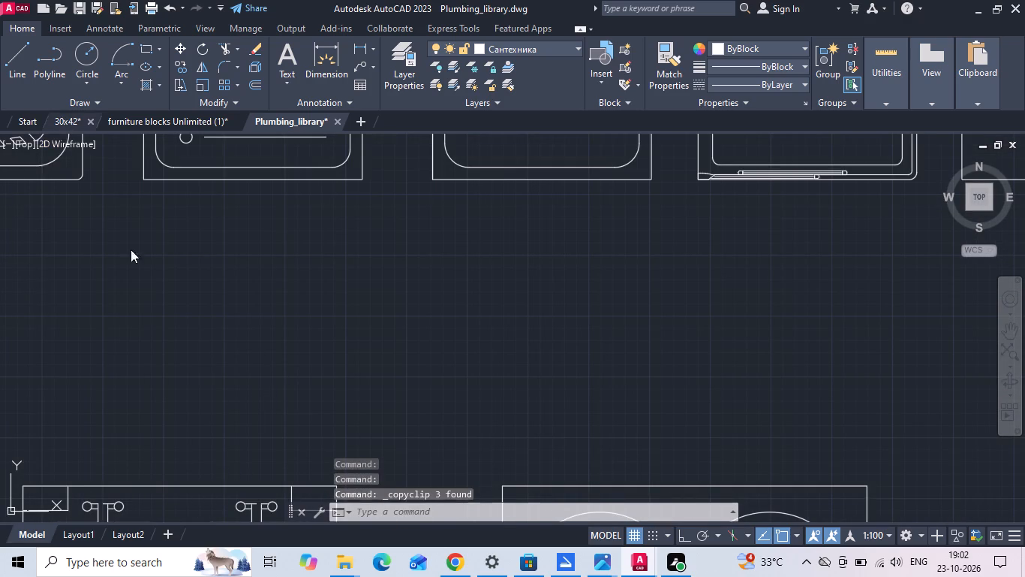
key("ctrl+v")
scroll(177, 273, "down", 5)
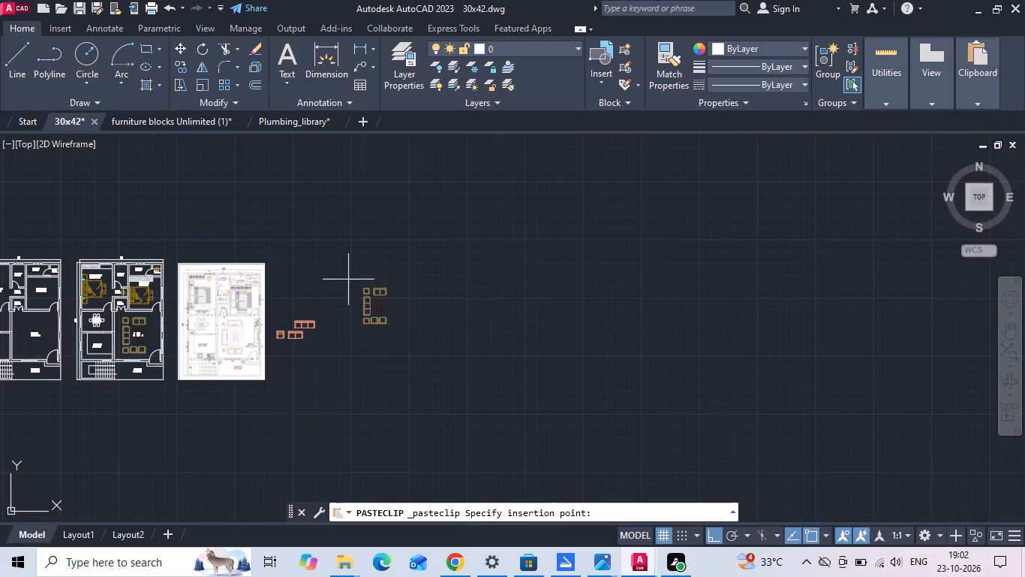
left_click(346, 248)
scroll(338, 304, "down", 4)
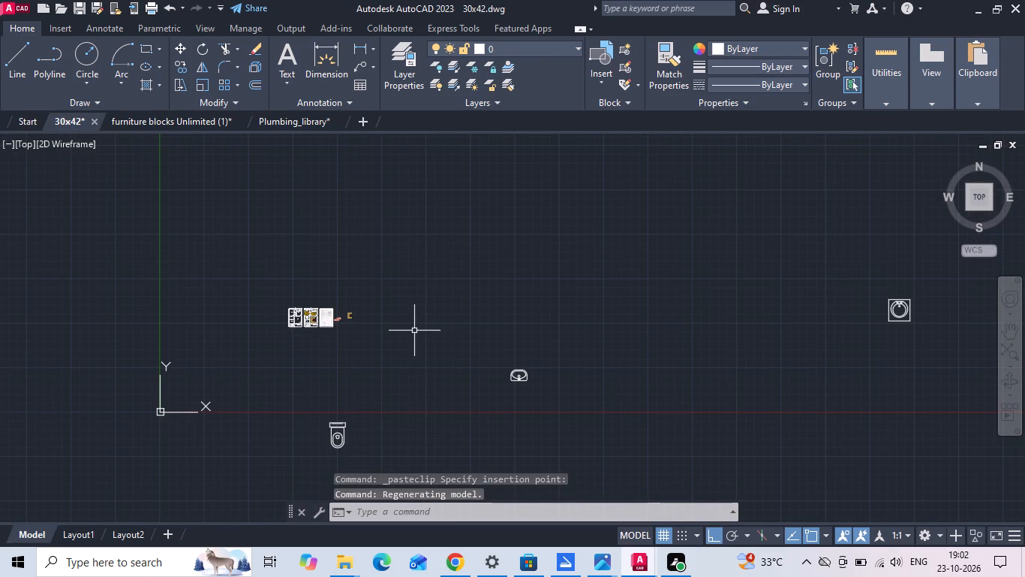
Scale the pasted WC block down from the corner of its cistern.
left_click(346, 428)
right_click(344, 428)
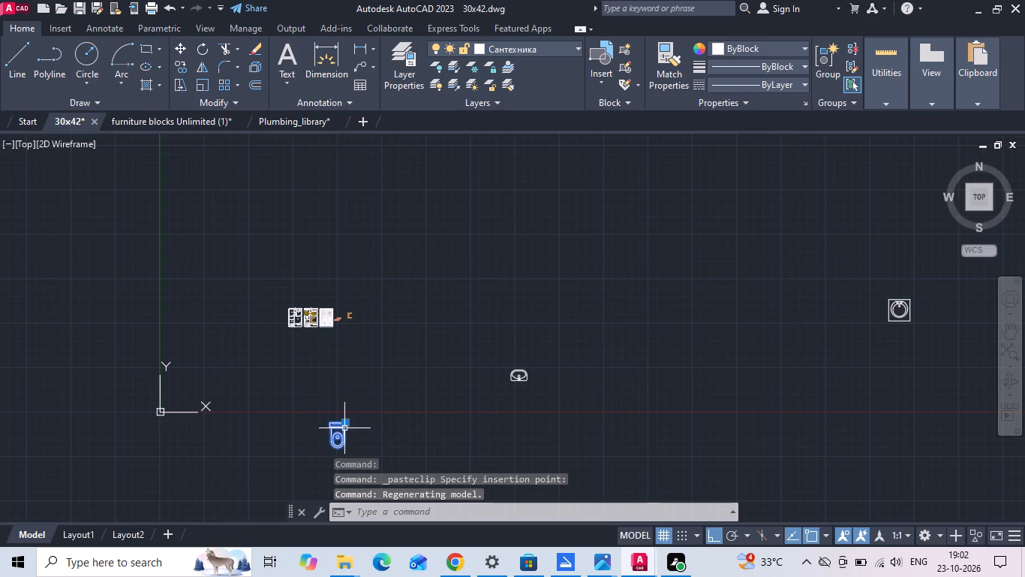
left_click(374, 307)
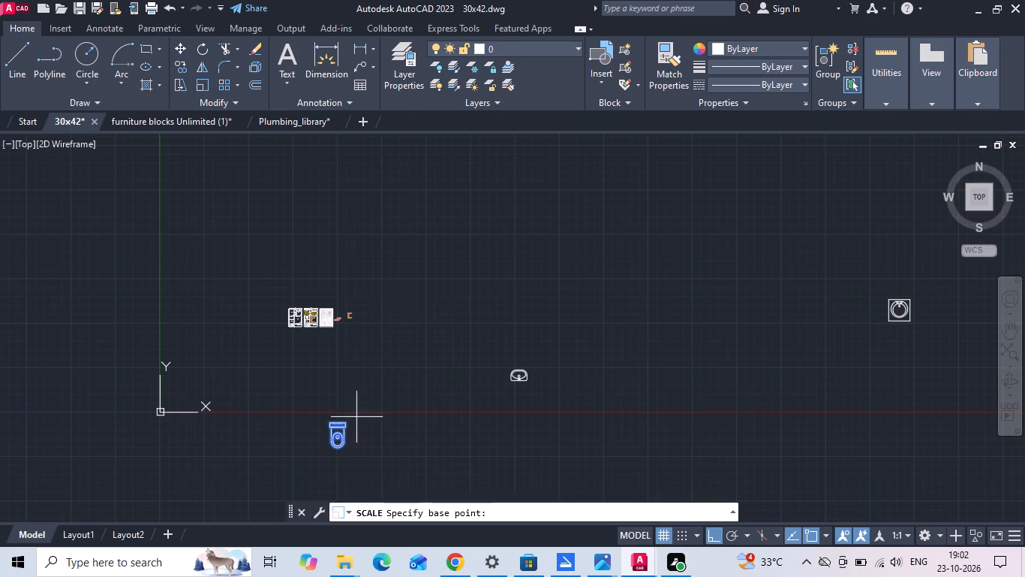
scroll(356, 424, "up", 4)
left_click(275, 393)
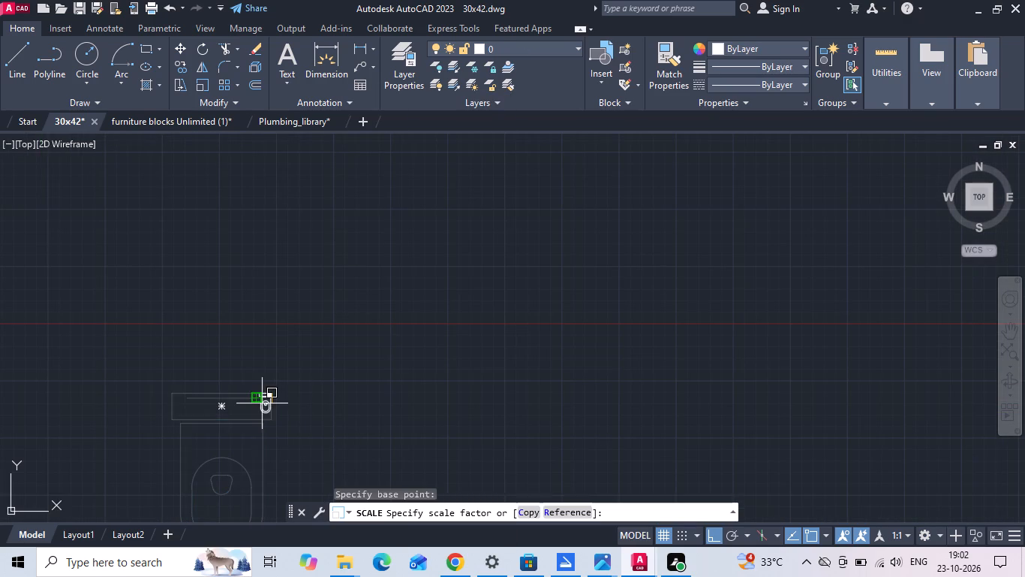
left_click(262, 404)
Move the WC block from the empty space onto the floor plan, beside the two A.TOILET rooms, with Ortho off.
left_click(263, 399)
right_click(263, 398)
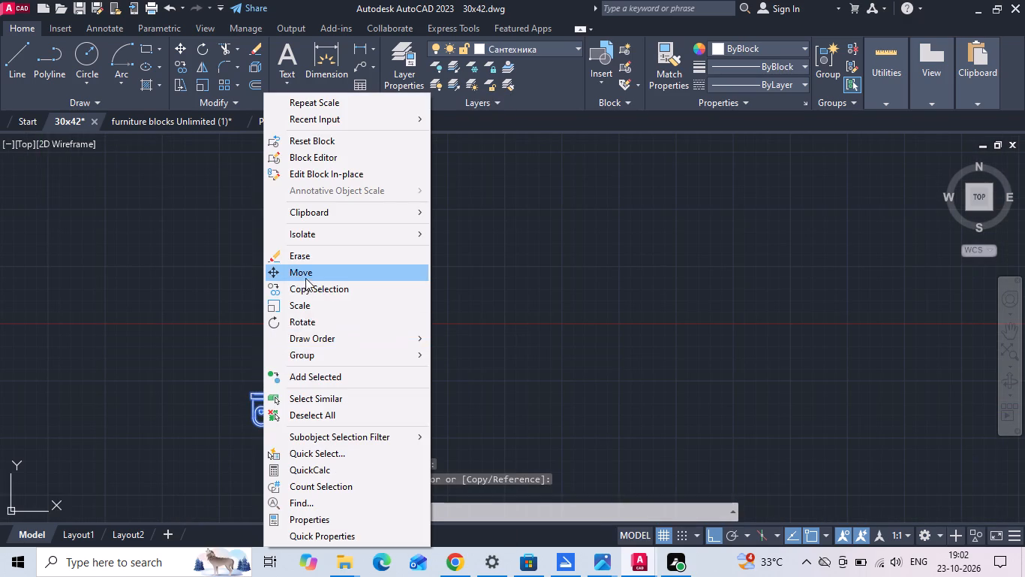
left_click(305, 278)
left_click_drag(258, 412, 259, 403)
scroll(290, 270, "down", 3)
middle_click_drag(302, 267, 310, 343)
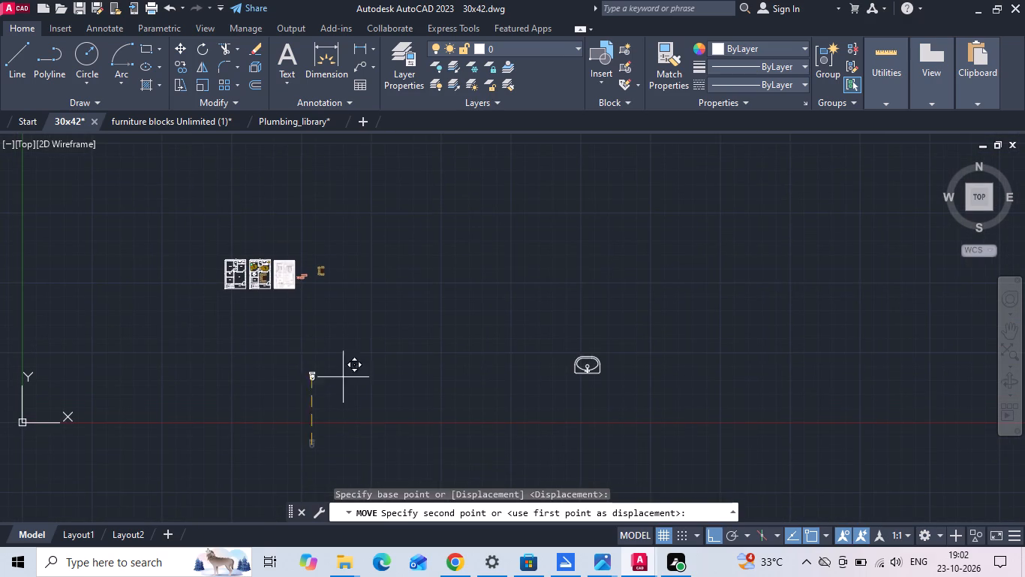
left_click(711, 533)
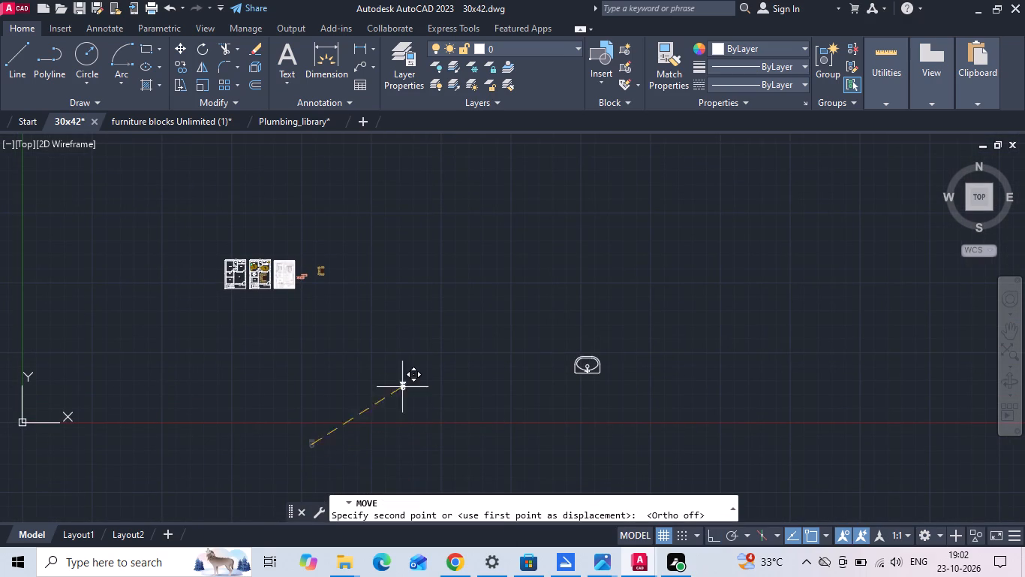
scroll(254, 243, "up", 3)
scroll(278, 361, "up", 2)
scroll(249, 268, "up", 2)
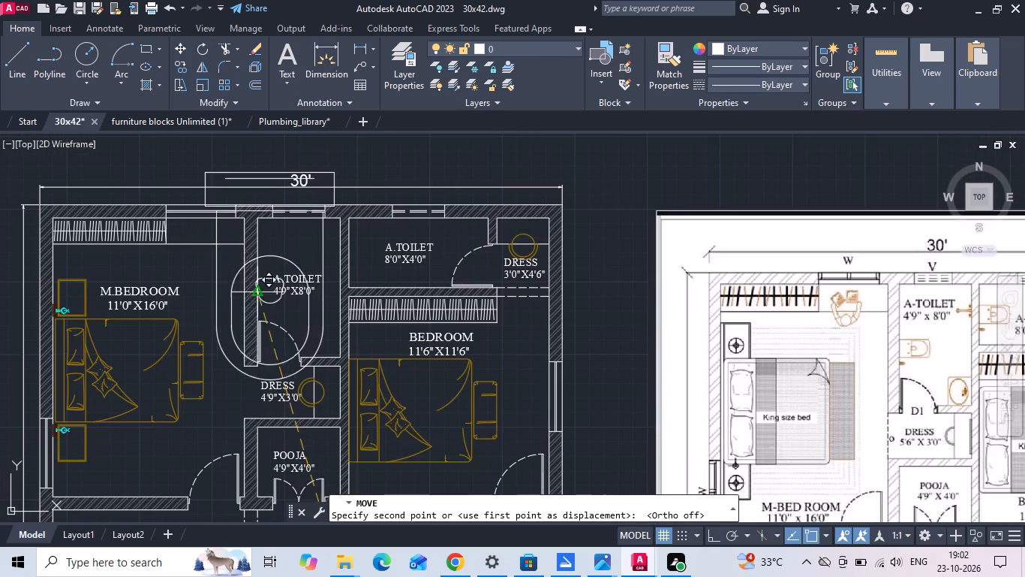
middle_click_drag(263, 366, 260, 405)
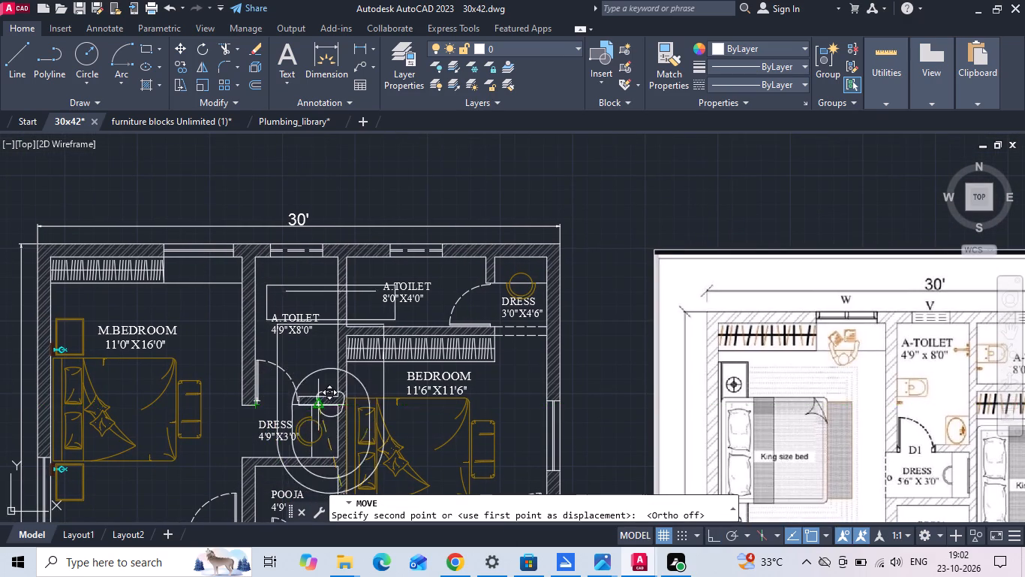
left_click(332, 399)
Rotate the WC block 90° with Ortho on, so its cistern faces the wall between the two A.TOILET rooms.
left_click(310, 270)
left_click(303, 284)
right_click(303, 284)
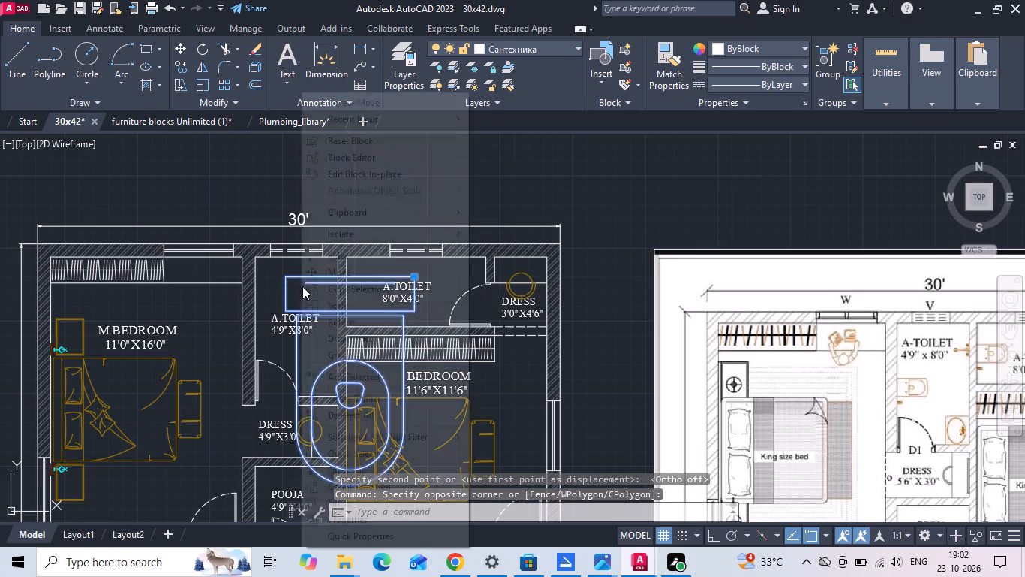
left_click(334, 320)
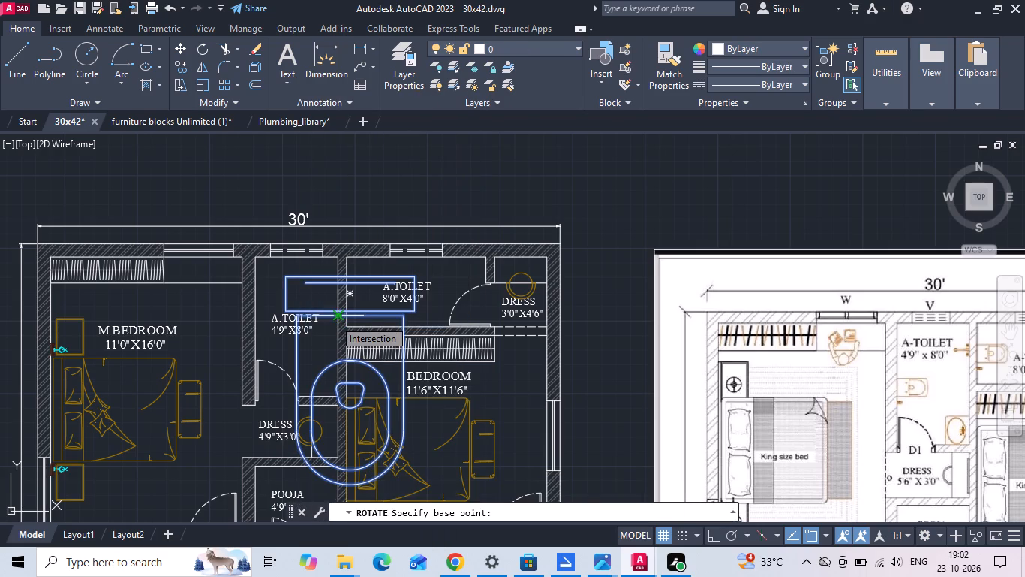
key("F8")
scroll(334, 310, "up", 1)
left_click(307, 258)
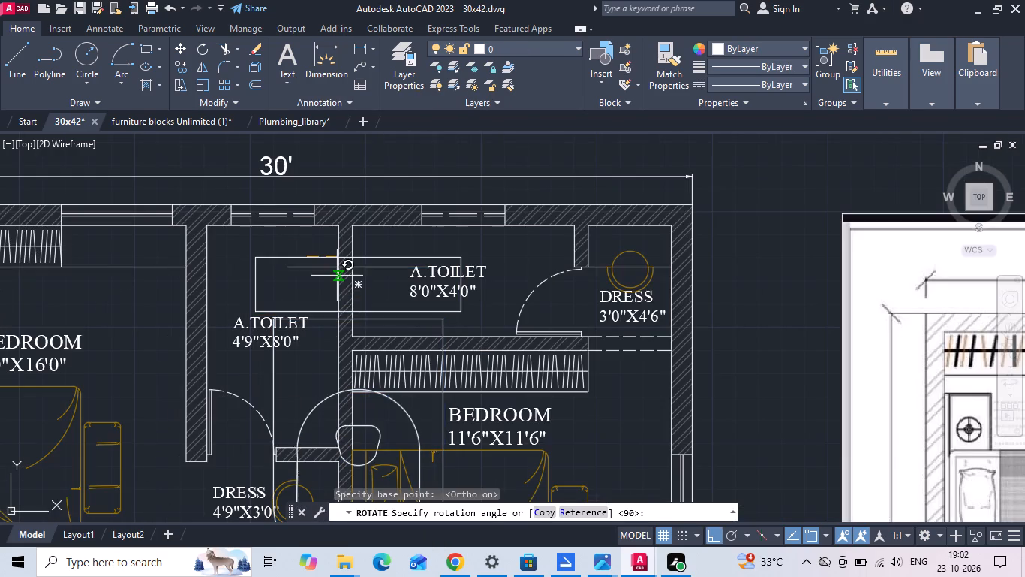
middle_click_drag(362, 258, 338, 377)
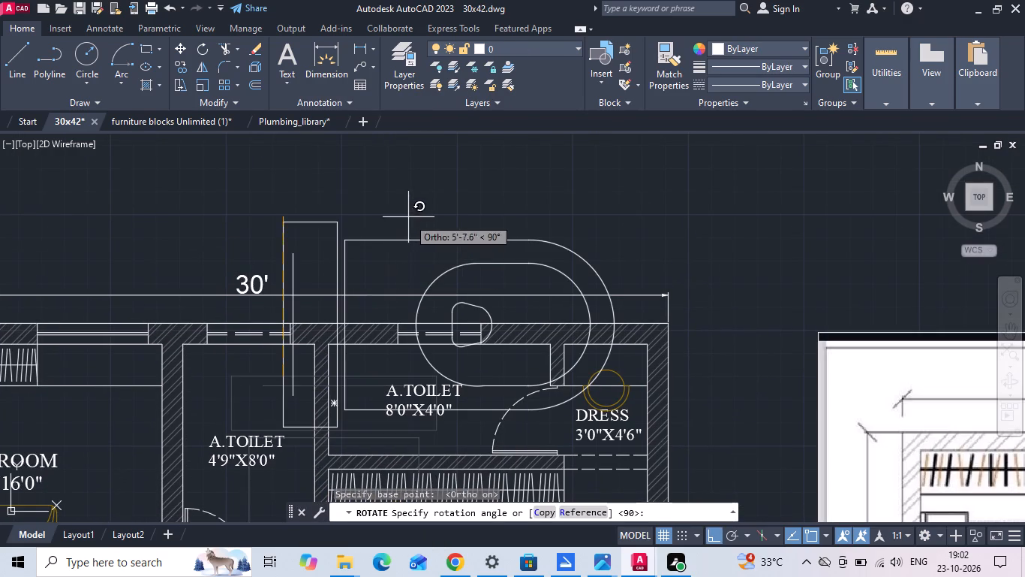
left_click(408, 216)
Scale the rotated WC block down from its cistern corner to fit the toilet rooms.
left_click_drag(422, 203, 388, 240)
left_click(369, 259)
right_click(369, 259)
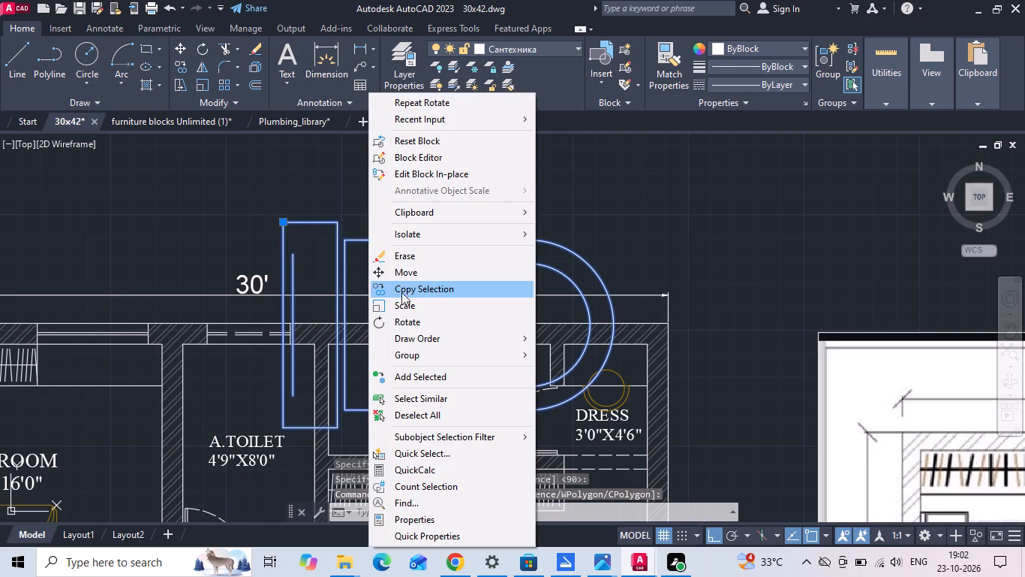
left_click(399, 304)
left_click(282, 223)
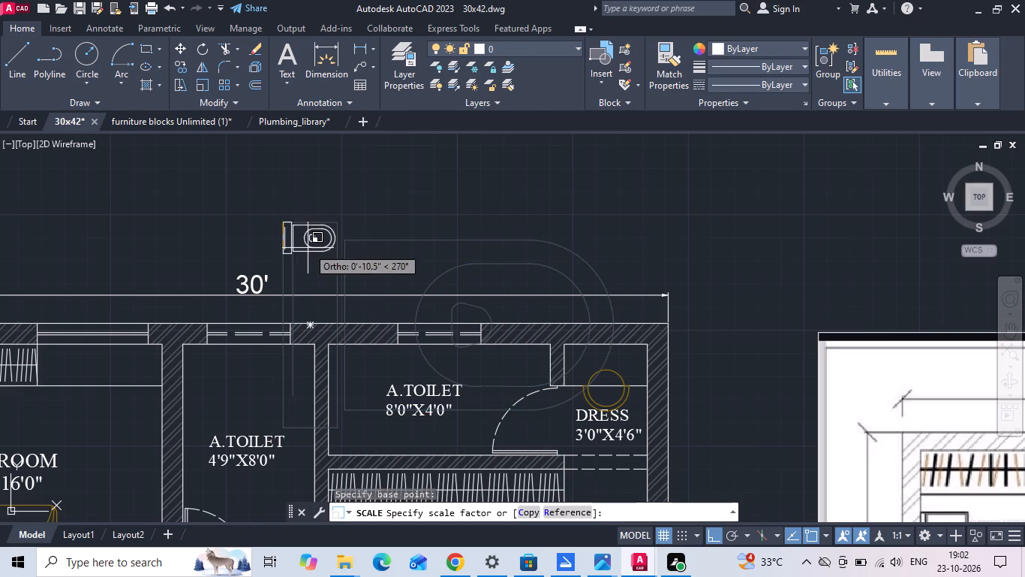
left_click(311, 251)
Move the WC by its cistern corner into the upper-left inner corner of the 8'0"X4'0" A.TOILET.
left_click(360, 221)
left_click(314, 250)
right_click(314, 250)
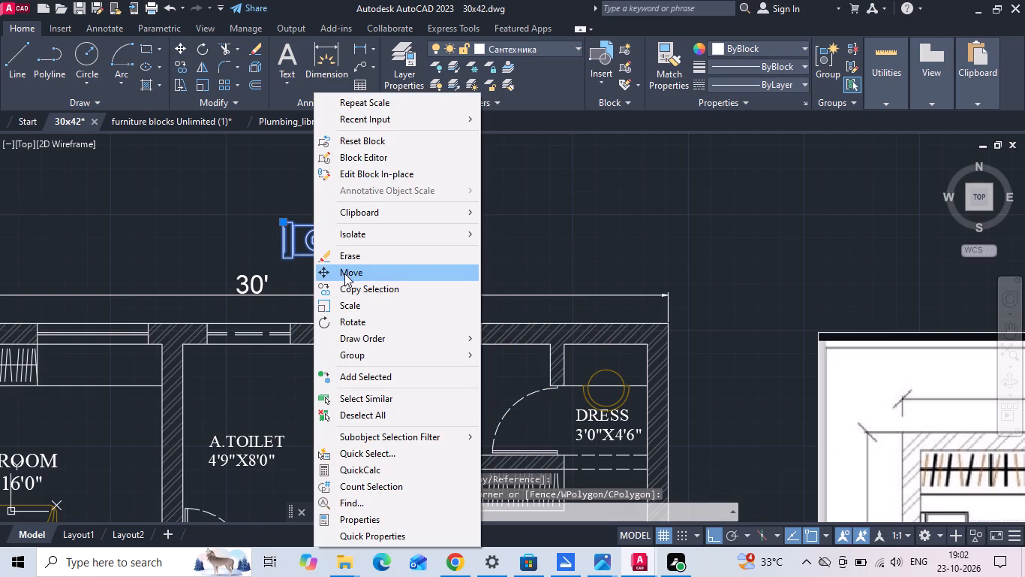
left_click(343, 273)
scroll(195, 238, "down", 1)
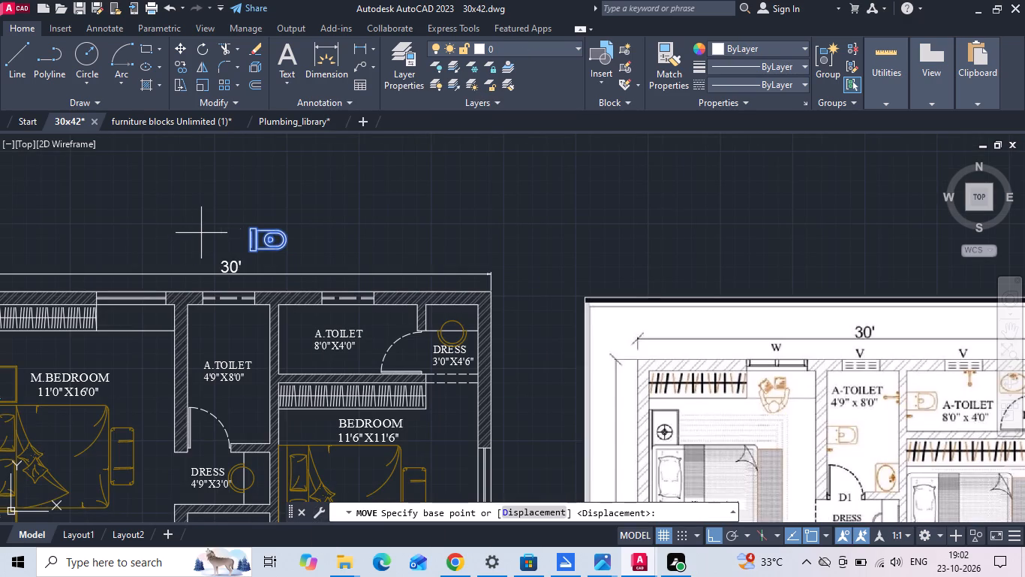
scroll(216, 228, "up", 2)
left_click(299, 226)
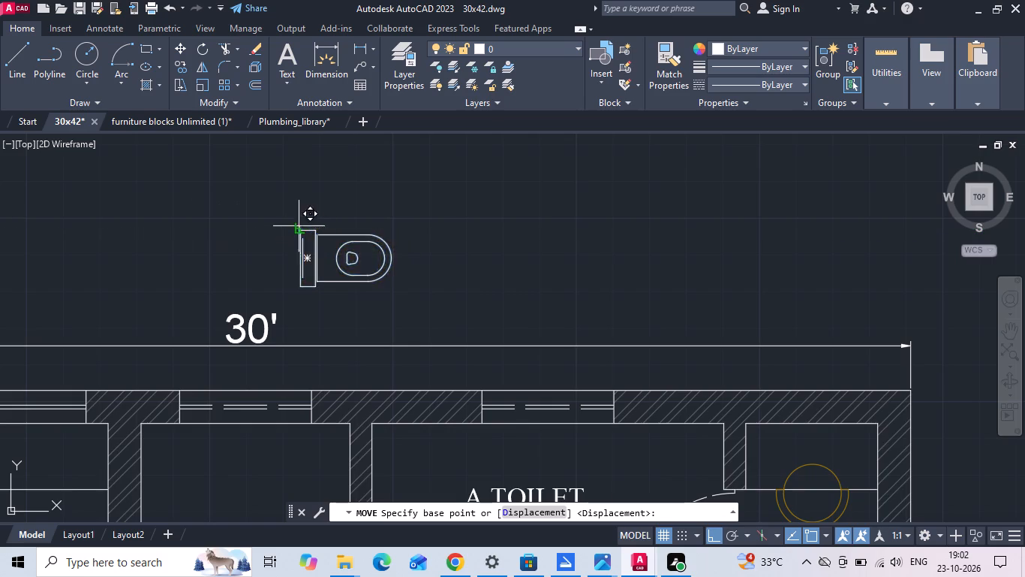
scroll(312, 222, "down", 2)
scroll(345, 337, "up", 2)
left_click(321, 244)
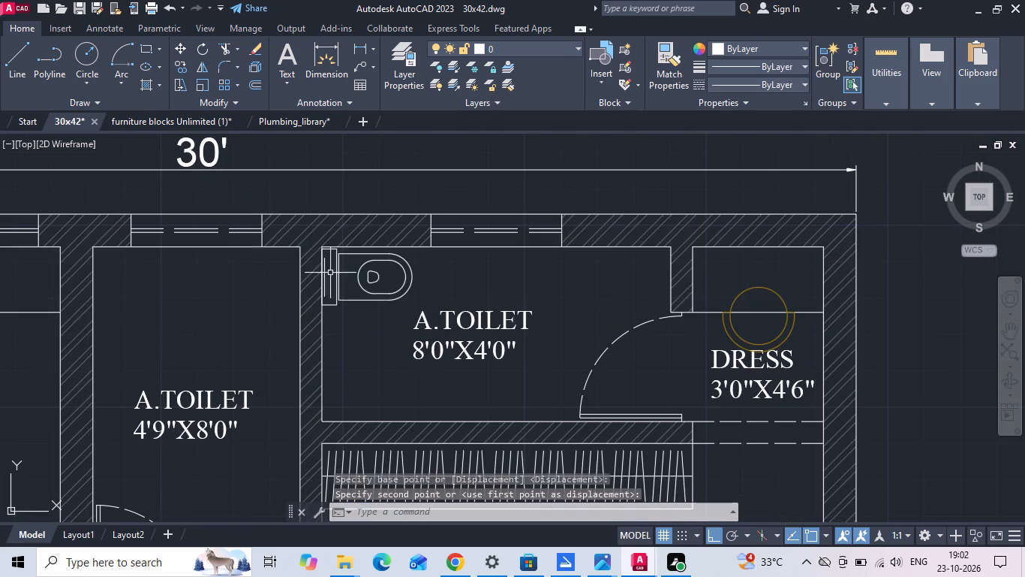
Measure the WC's length from the front of its bowl to the wall with a linear dimension.
left_click(359, 47)
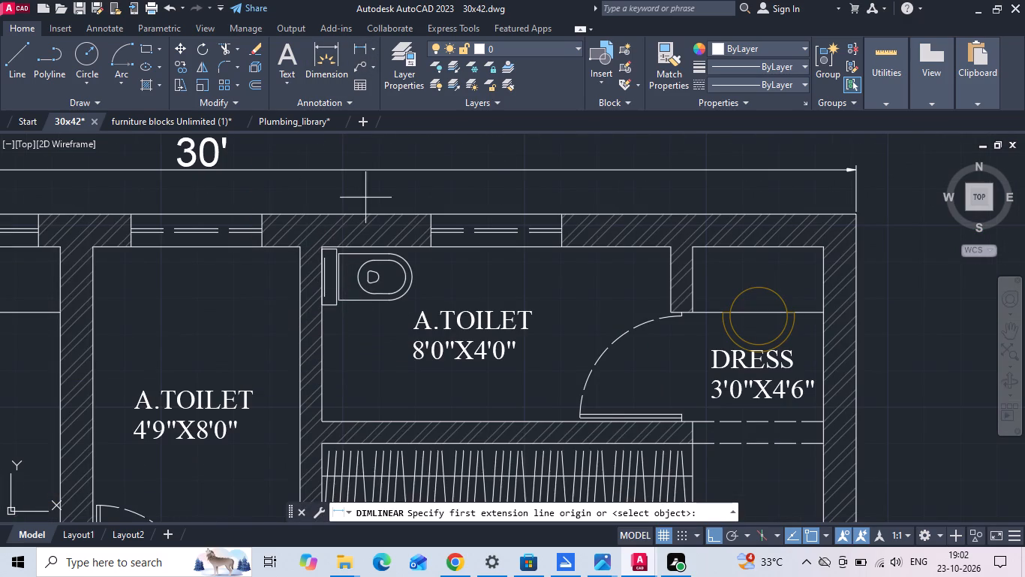
scroll(381, 246, "up", 2)
left_click(459, 325)
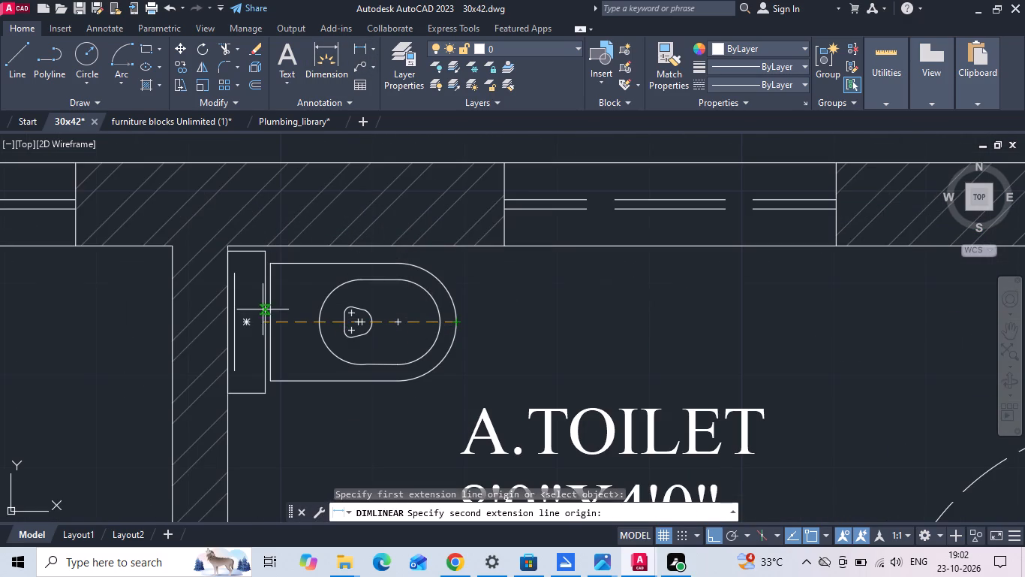
left_click(227, 319)
scroll(248, 316, "down", 2)
key("Escape")
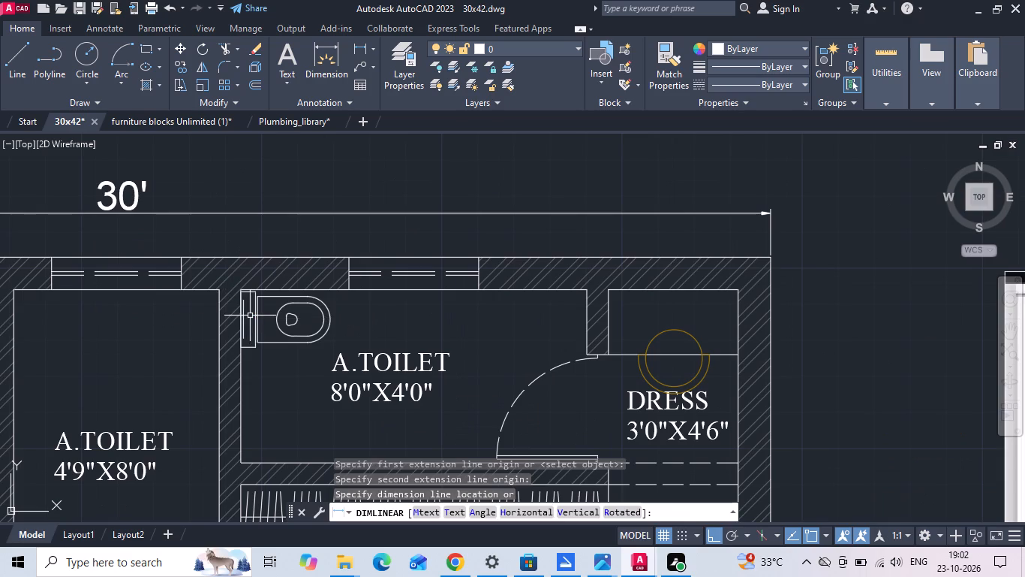
Move the WC down along the left wall of the 8'0"X4'0" A.TOILET, away from the corner.
left_click(305, 323)
left_click(286, 335)
right_click(285, 335)
left_click(326, 273)
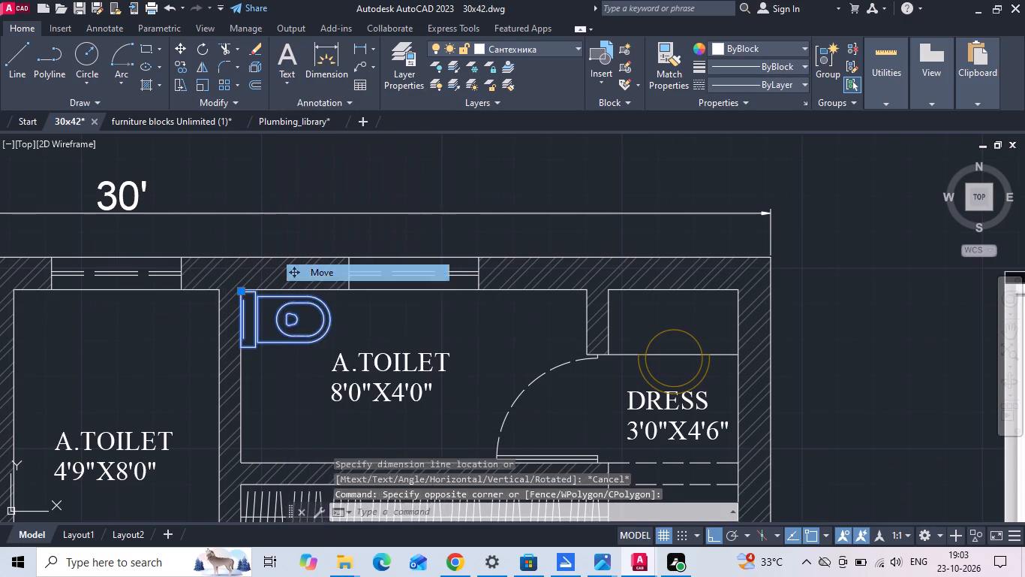
scroll(259, 337, "up", 2)
left_click(213, 295)
scroll(215, 358, "down", 2)
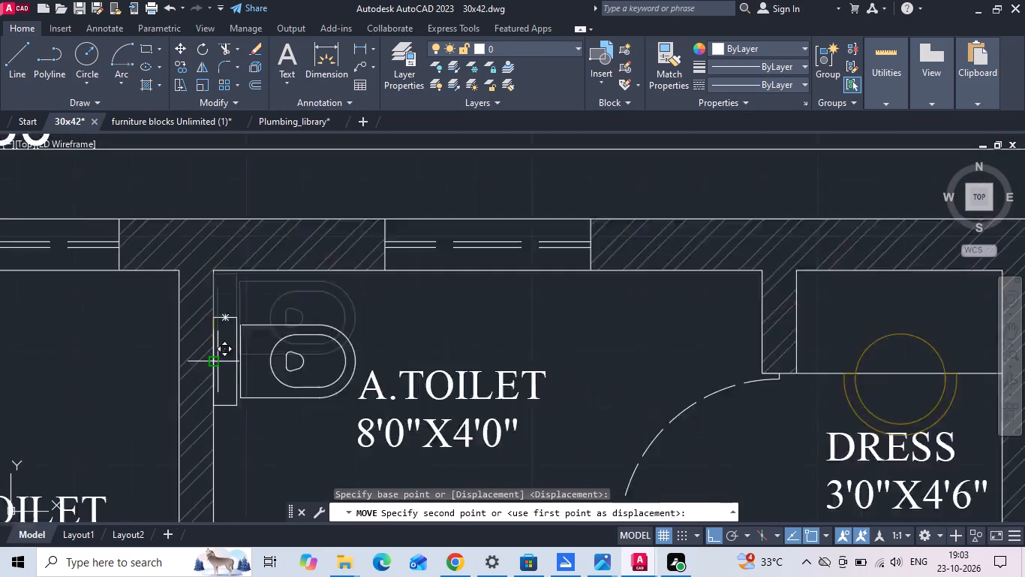
left_click(212, 388)
Copy the WC from the 8'0"X4'0" A.TOILET to the left wall of the 4'9"X8'0" A.TOILET.
scroll(345, 316, "down", 2)
middle_click_drag(254, 339, 318, 292)
left_click(377, 297)
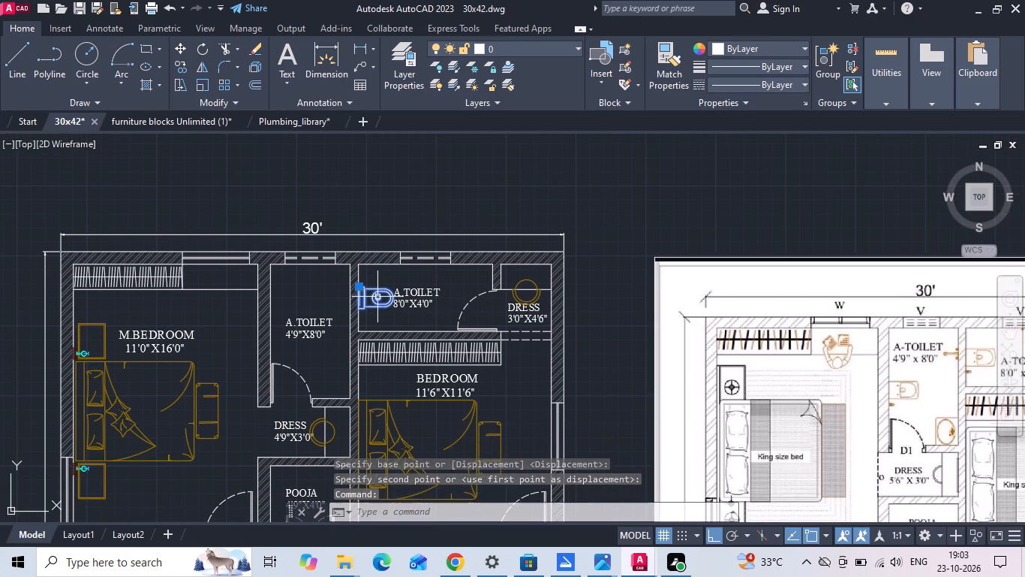
right_click(377, 297)
left_click(403, 287)
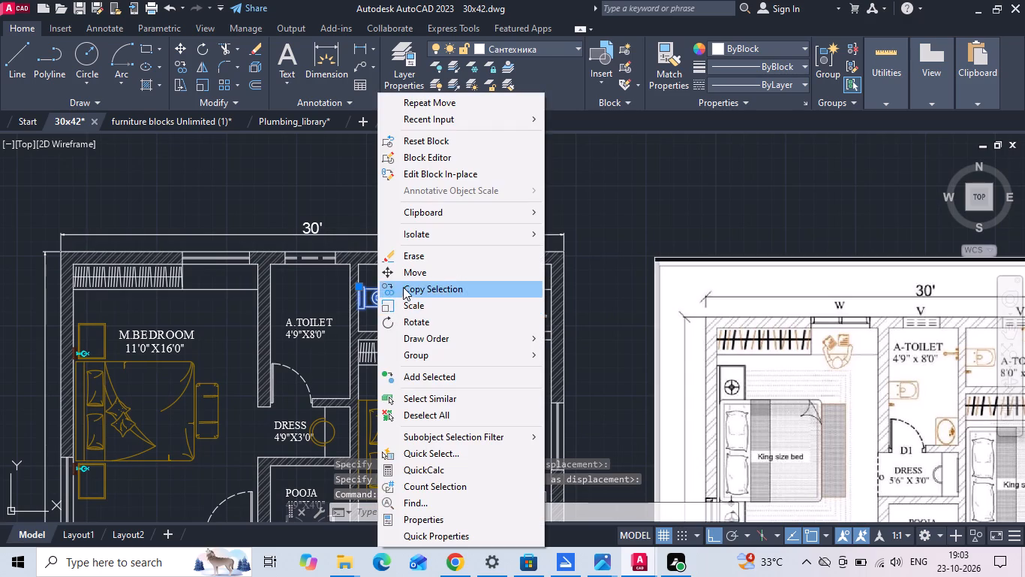
scroll(360, 315, "up", 1)
left_click(354, 284)
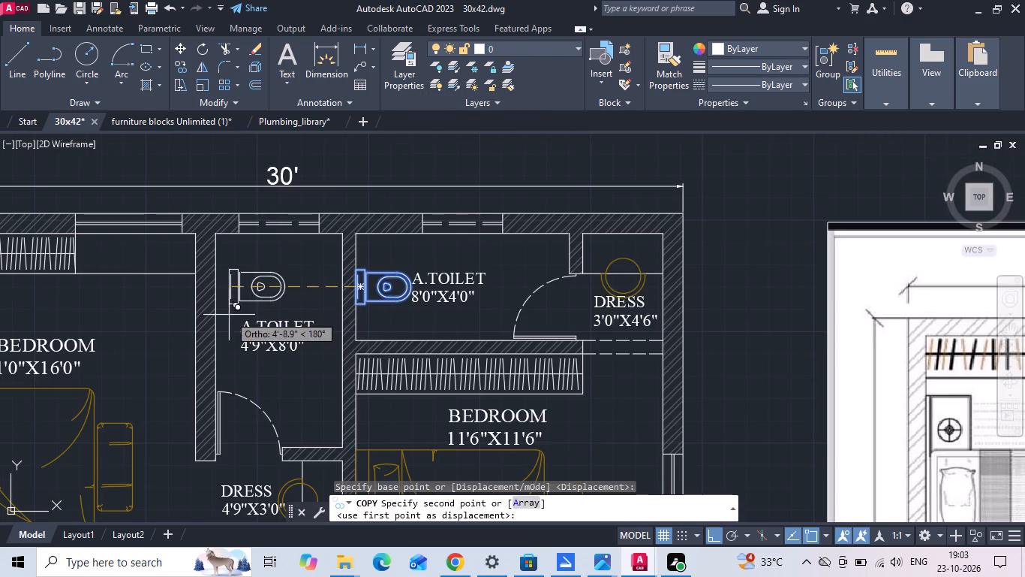
left_click(218, 313)
key("Escape")
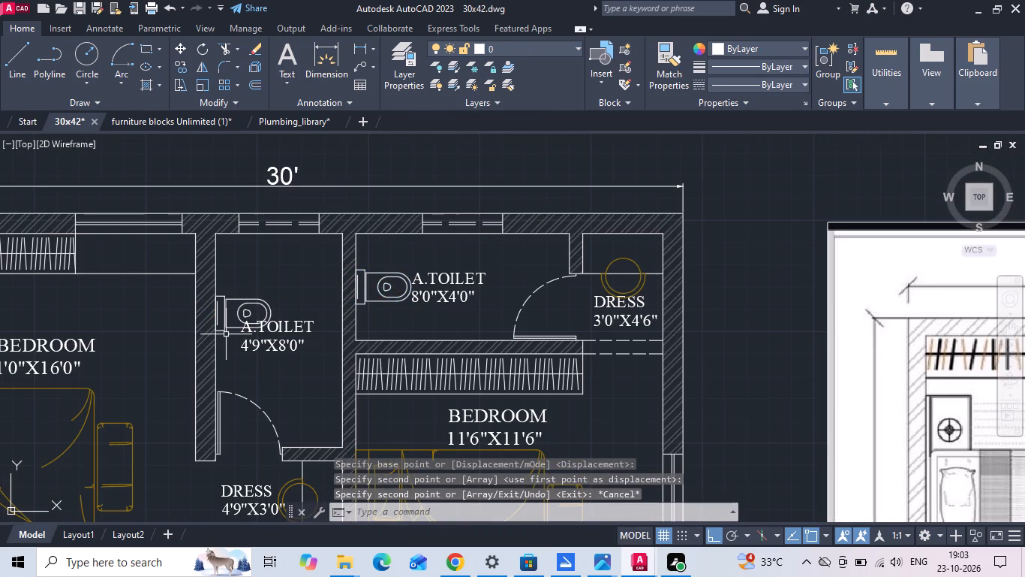
Move the copied WC slightly down along the left wall of the 4'9"X8'0" A.TOILET.
scroll(221, 332, "down", 1)
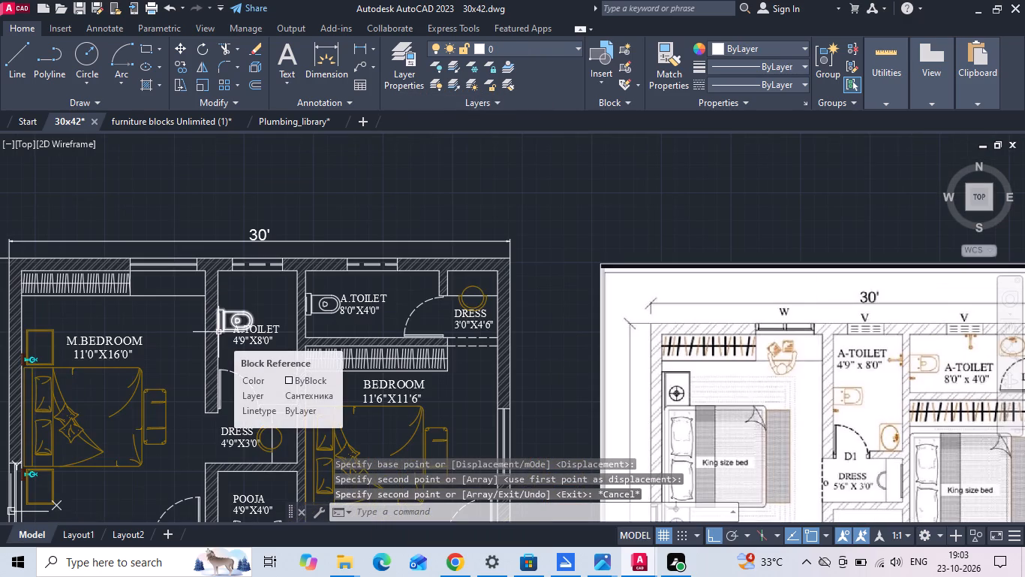
scroll(212, 328, "up", 2)
left_click_drag(237, 268, 239, 276)
left_click(239, 288)
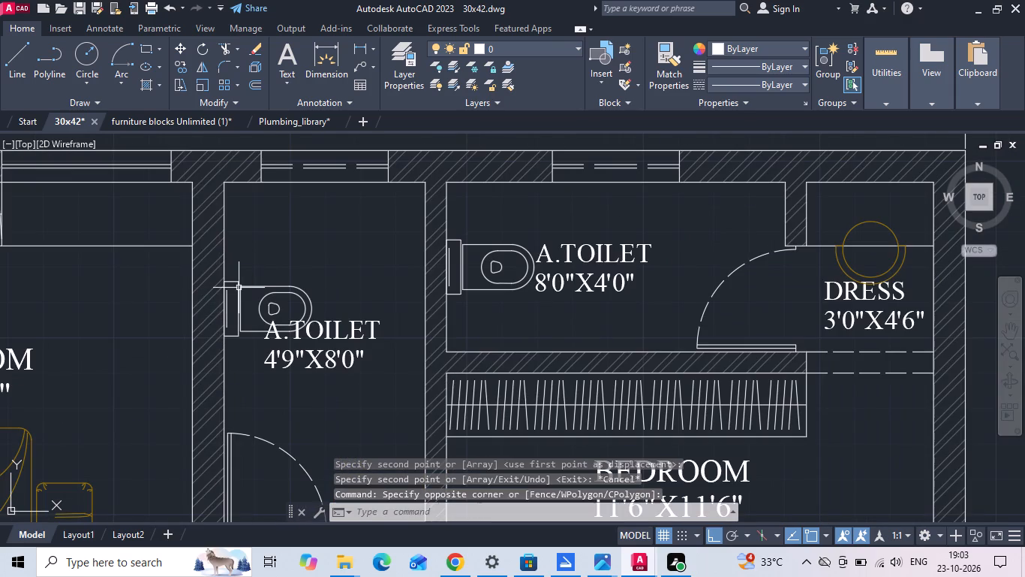
left_click(237, 289)
right_click(237, 289)
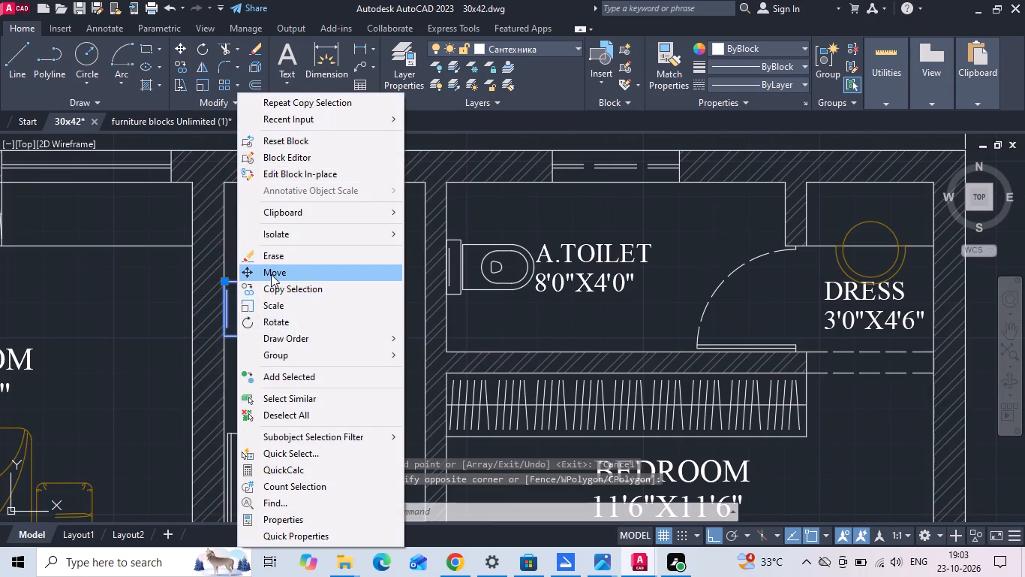
left_click(271, 274)
scroll(196, 306, "up", 3)
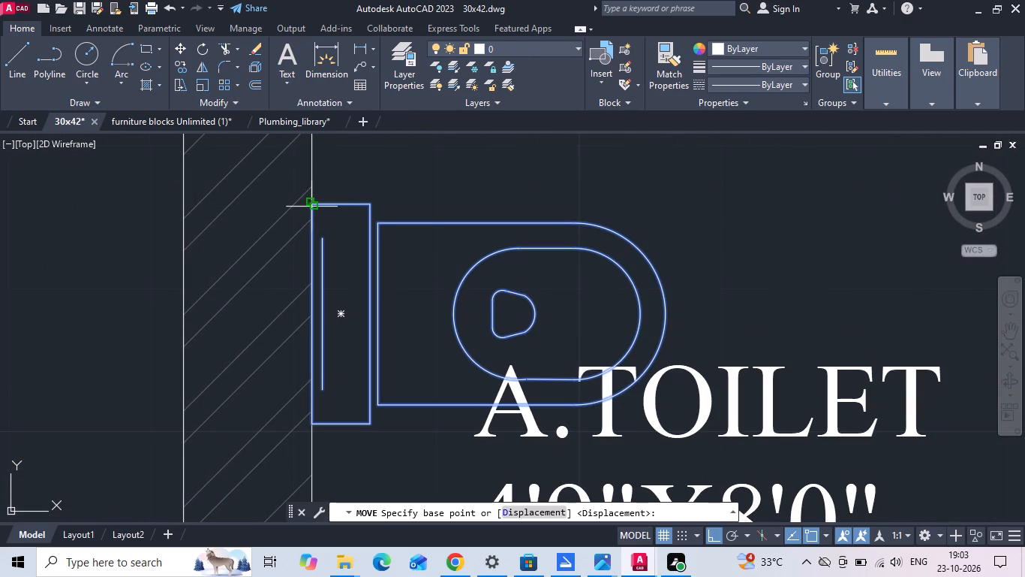
scroll(313, 189, "up", 2)
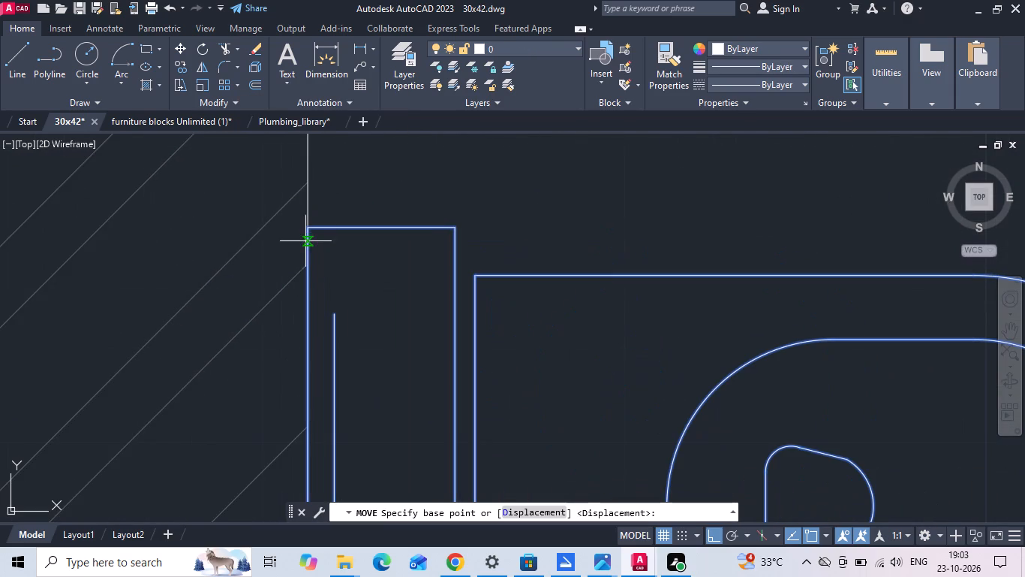
left_click(307, 223)
scroll(308, 222, "down", 1)
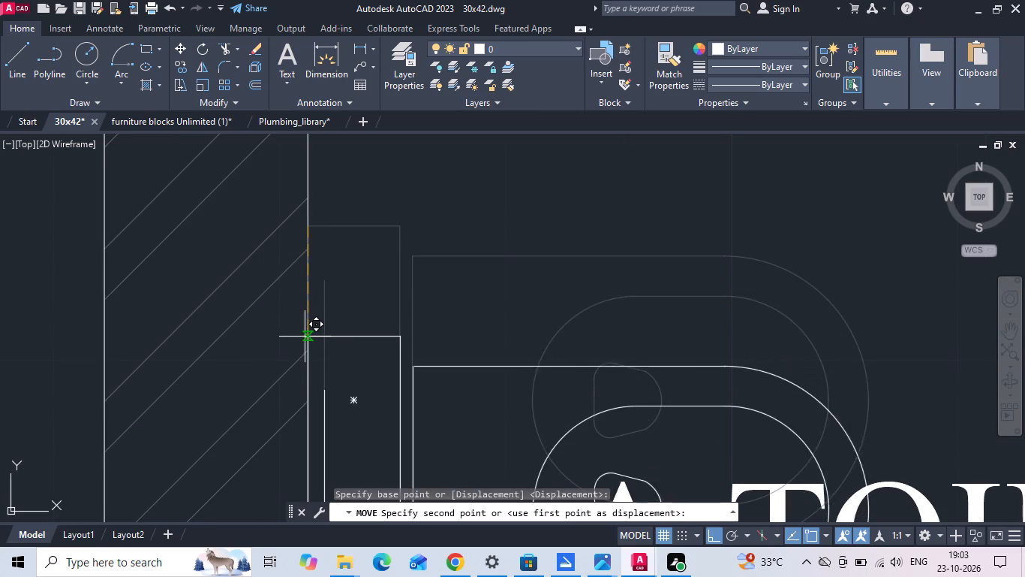
left_click(305, 354)
Move the 4'9"X8'0" A.TOILET label down, clear of the WC.
scroll(316, 276, "down", 5)
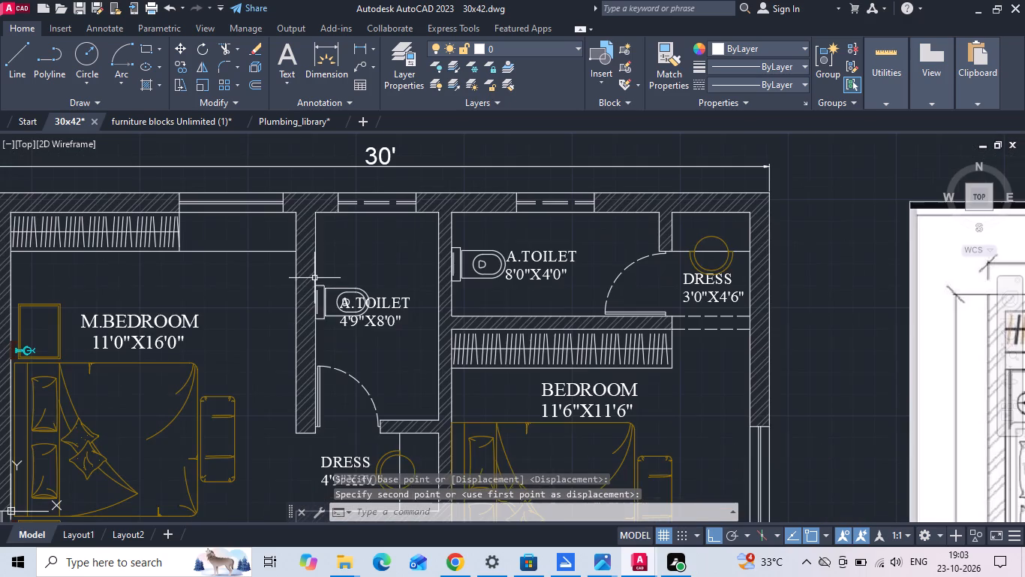
left_click(366, 323)
right_click(366, 323)
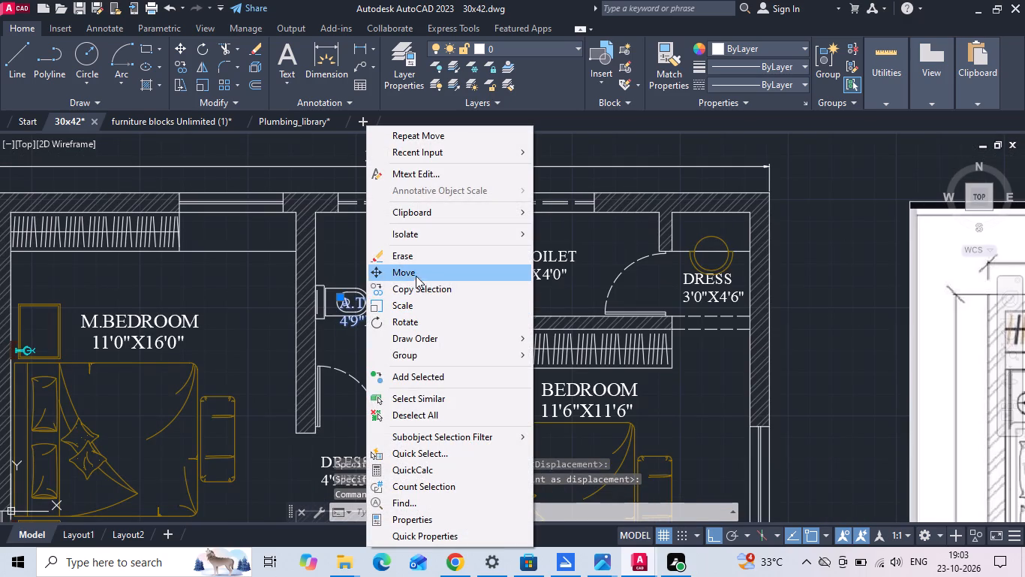
left_click(414, 276)
left_click_drag(404, 338, 403, 350)
left_click(398, 367)
Erase the oversized spare oval washbasin block lying outside the floor plans.
scroll(281, 340, "down", 2)
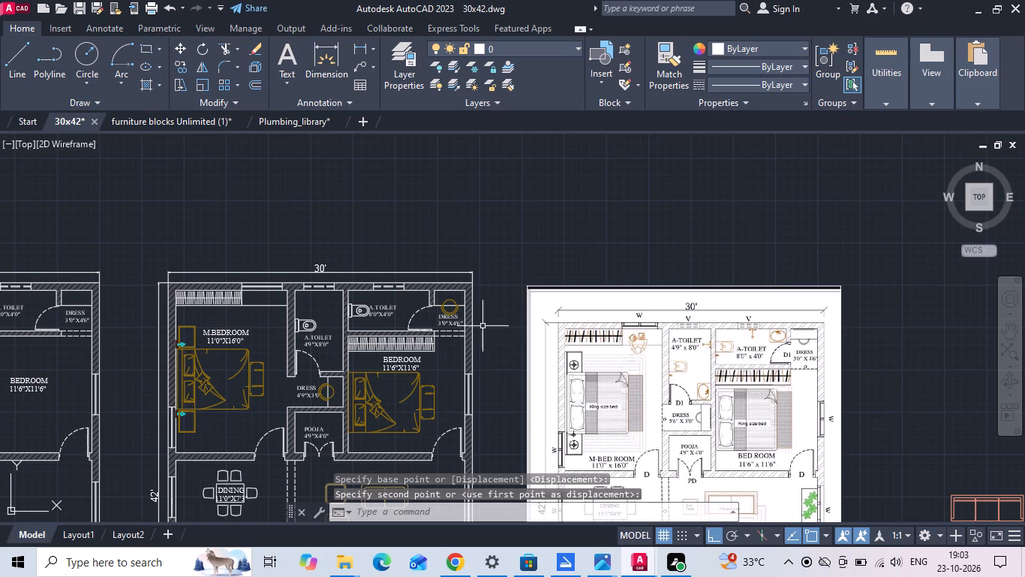
scroll(407, 279, "down", 1)
scroll(531, 402, "up", 2)
middle_click_drag(386, 312, 359, 279)
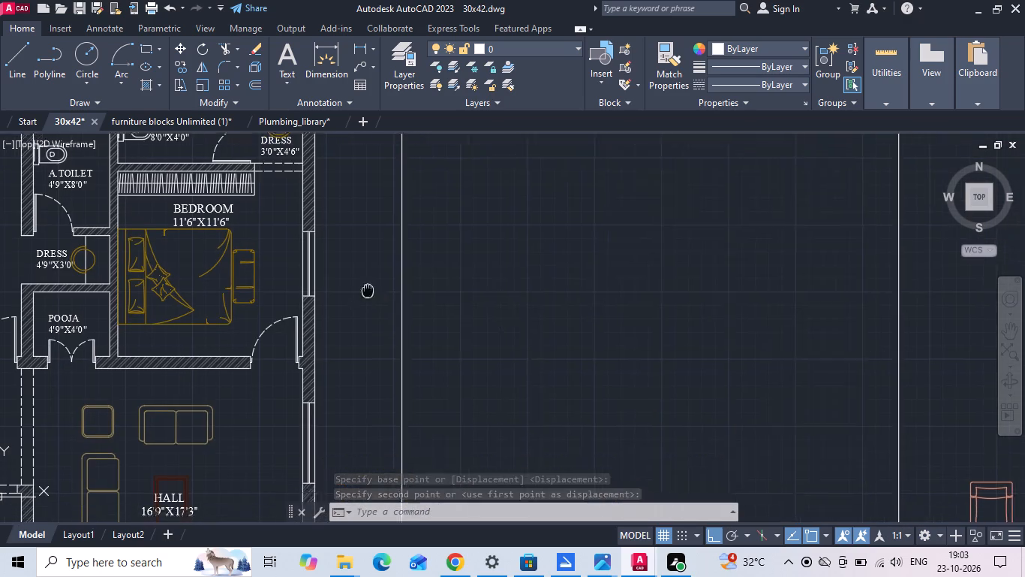
middle_click_drag(359, 279, 321, 228)
scroll(278, 225, "down", 3)
scroll(427, 249, "down", 3)
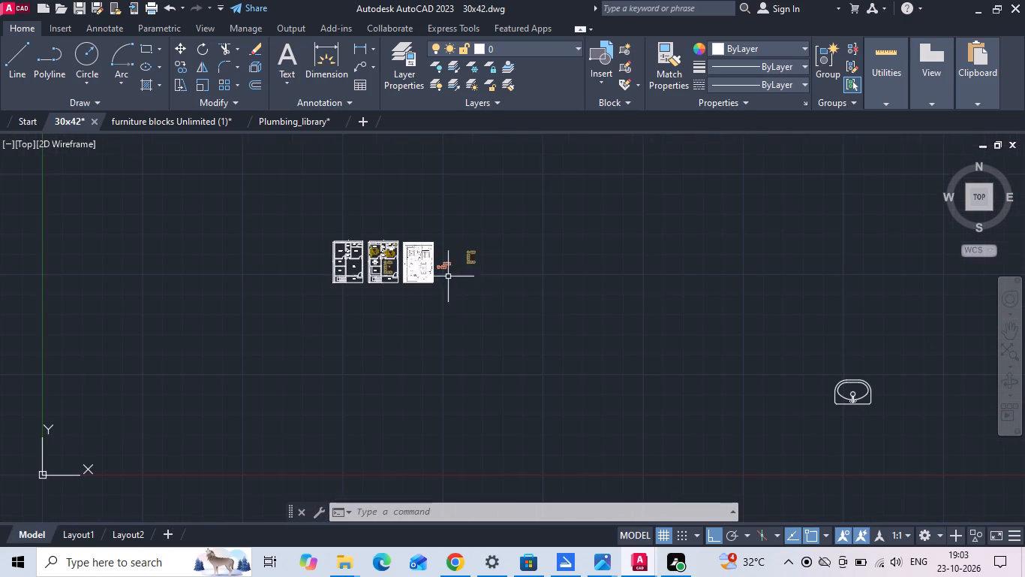
scroll(642, 287, "down", 3)
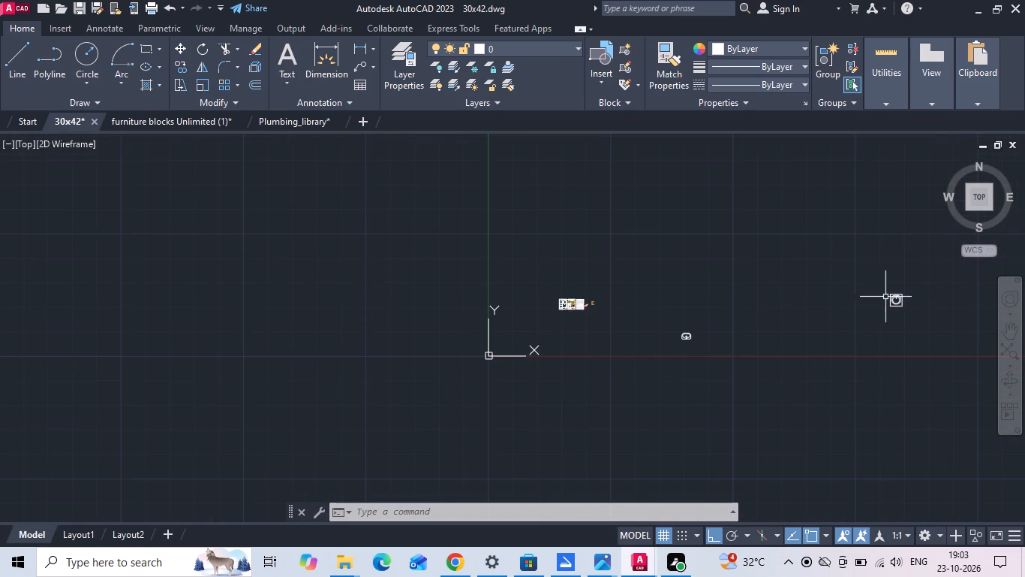
scroll(886, 297, "up", 3)
scroll(769, 291, "down", 1)
left_click(326, 388)
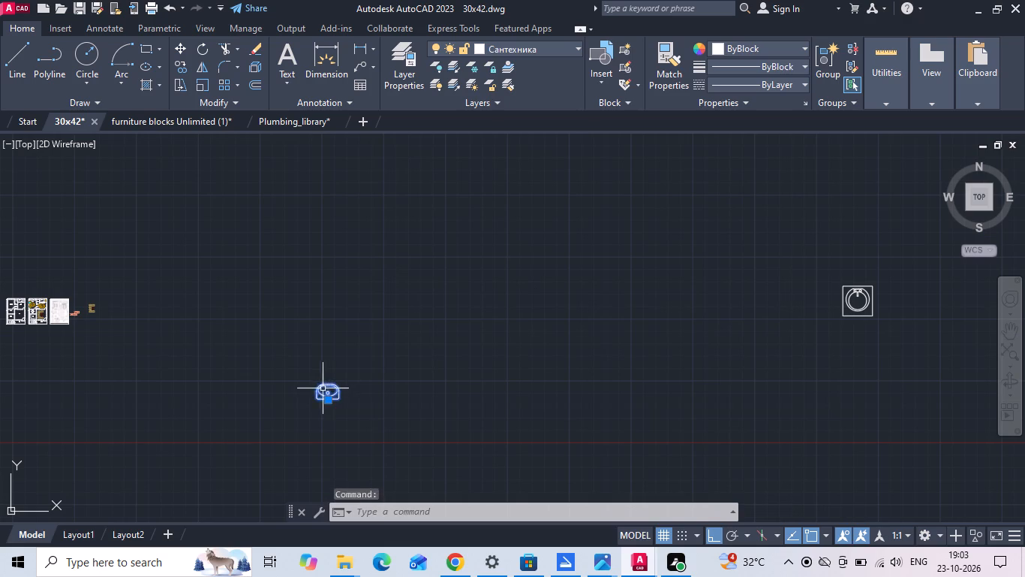
key("Delete")
Move the distant round washbasin block over to the furnished floor plan.
left_click(876, 290)
left_click(799, 312)
right_click(797, 312)
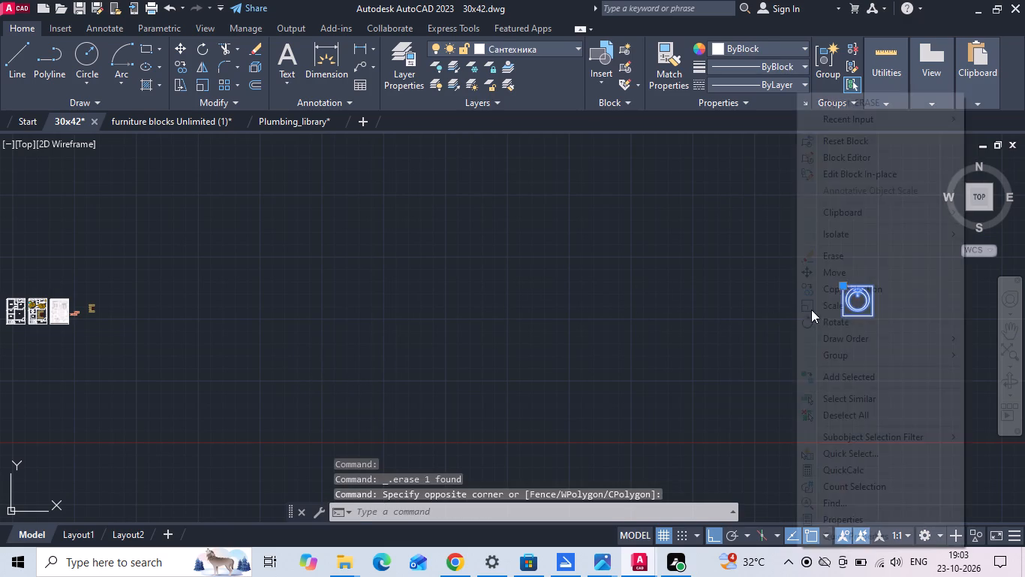
left_click(858, 272)
left_click_drag(861, 304, 845, 306)
middle_click_drag(27, 314, 305, 370)
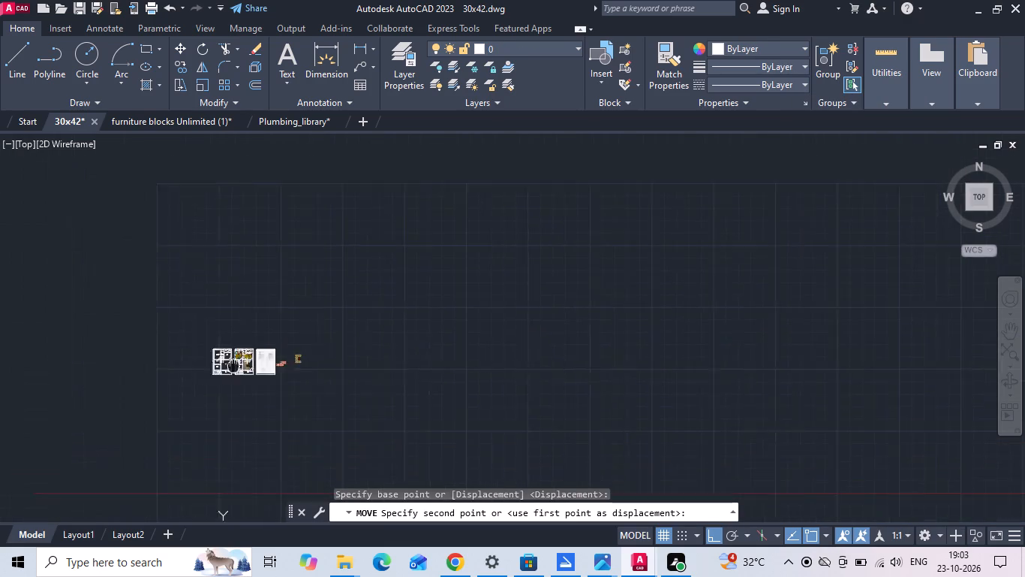
middle_click_drag(305, 370, 322, 370)
scroll(355, 330, "up", 2)
middle_click_drag(347, 358, 335, 291)
left_click(282, 262)
key("Escape")
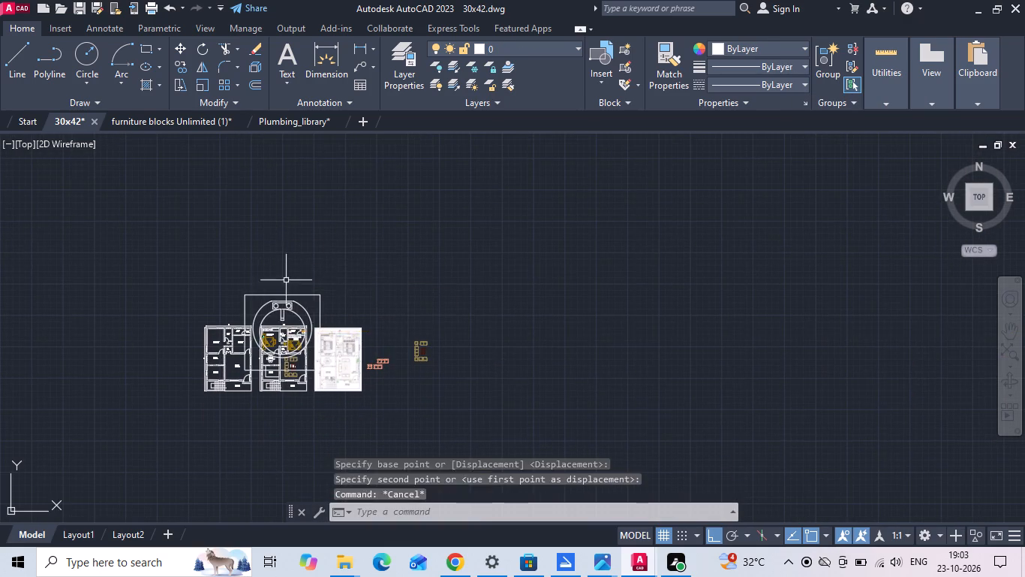
Scale the round washbasin down from its top-left corner to a small fraction of its size.
scroll(280, 300, "up", 2)
left_click_drag(268, 274, 247, 316)
left_click(240, 319)
right_click(239, 319)
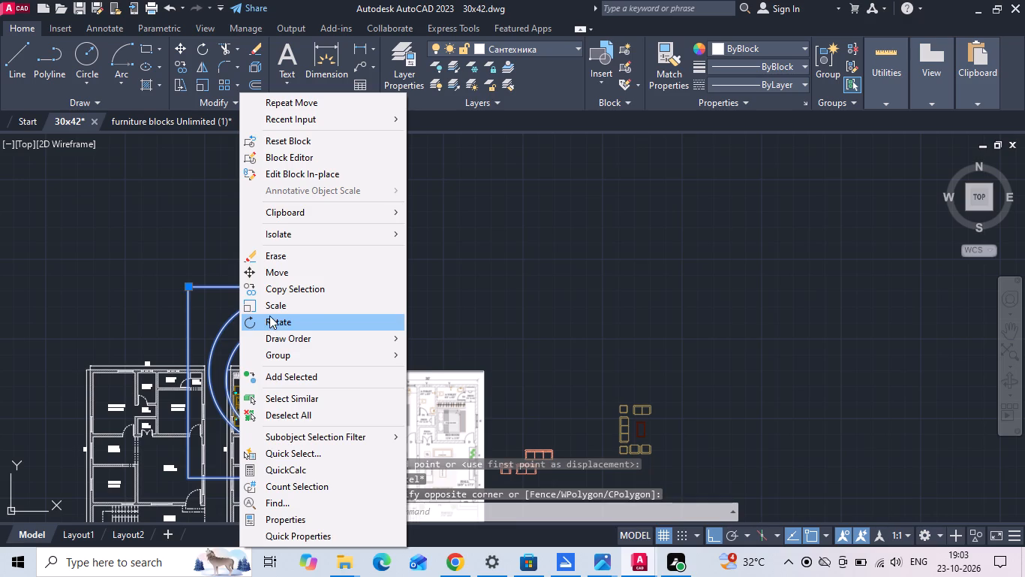
left_click(270, 304)
left_click_drag(186, 287, 194, 295)
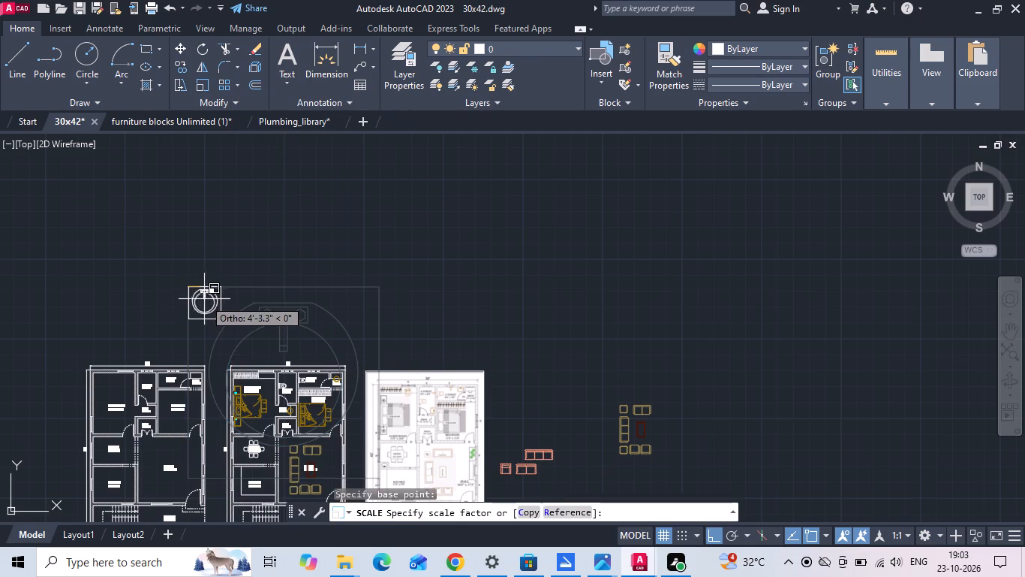
left_click(195, 291)
scroll(194, 293, "up", 3)
left_click(194, 293)
Move the scaled washbasin into the 8'0"X4'0" A.TOILET beside the dress area wall, with ortho off.
left_click_drag(212, 246, 182, 285)
left_click(159, 314)
right_click(158, 313)
left_click(197, 267)
left_click_drag(197, 295, 217, 319)
scroll(373, 165, "down", 3)
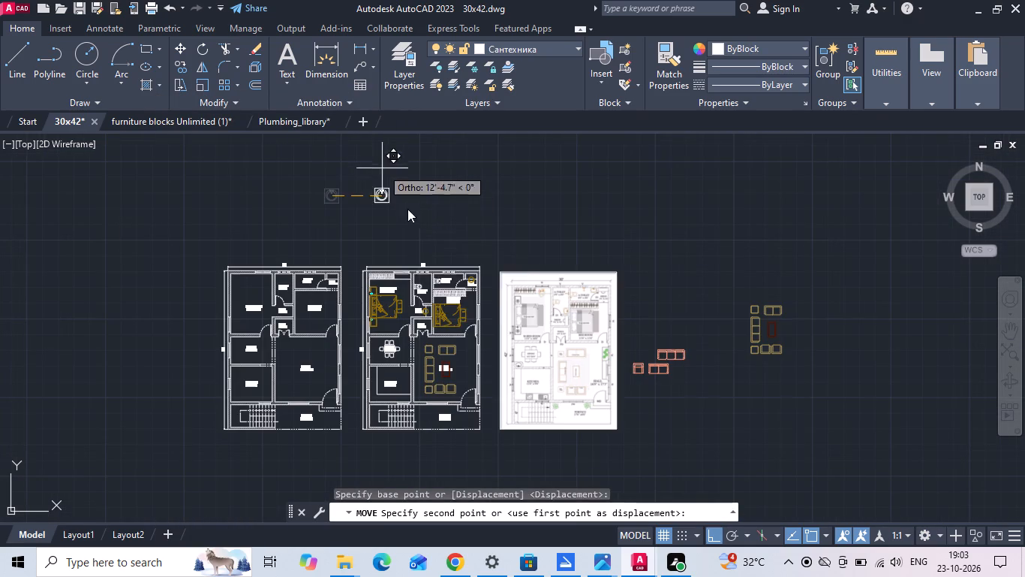
left_click(712, 537)
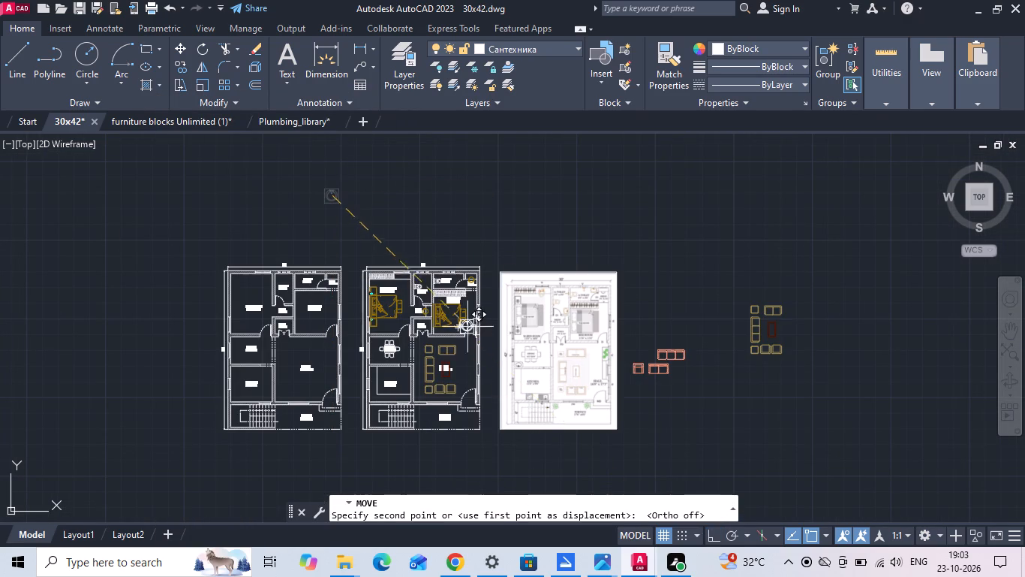
scroll(453, 300, "up", 4)
scroll(366, 288, "down", 1)
middle_click_drag(301, 232, 239, 325)
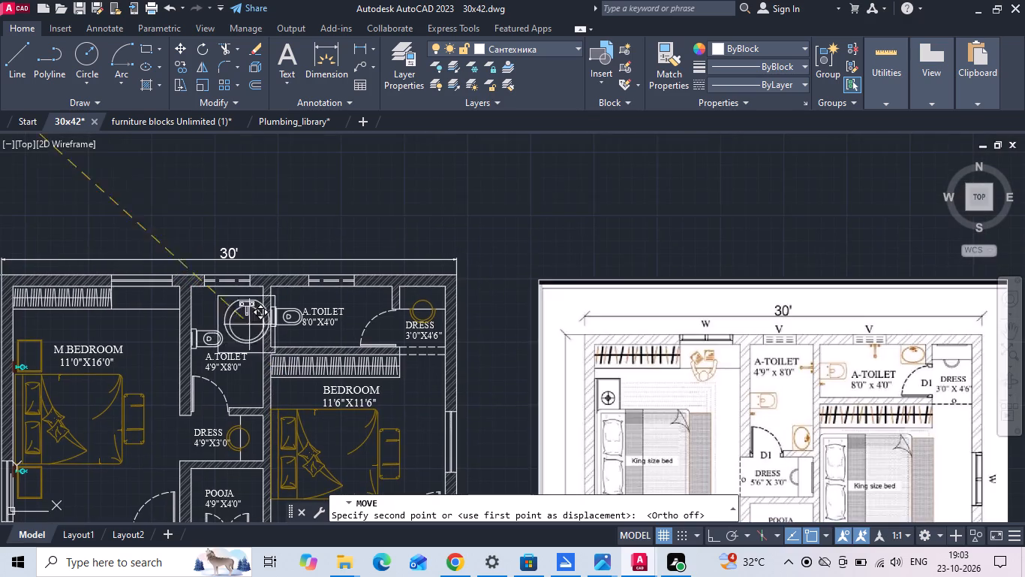
scroll(365, 298, "up", 3)
left_click(374, 336)
key("Escape")
Scale the washbasin down from its top-right corner to less than half its size, suiting the 8'0"X4'0" A.TOILET.
left_click(347, 264)
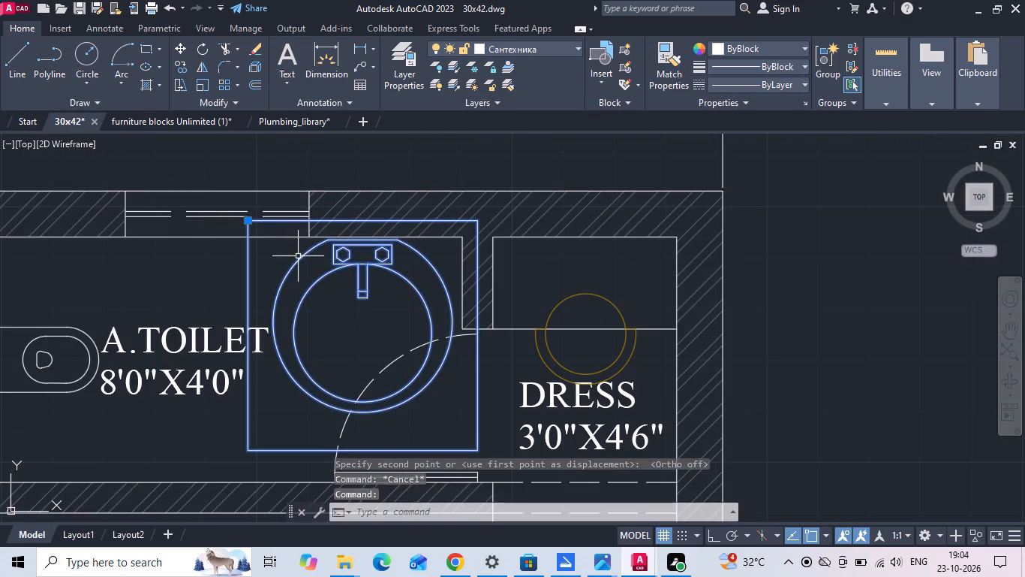
right_click(296, 256)
left_click(335, 304)
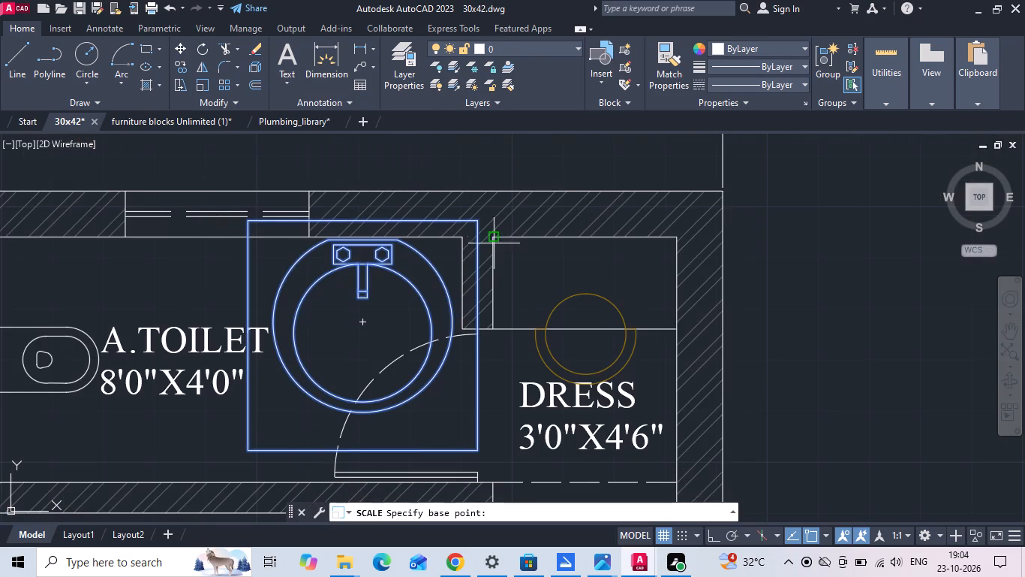
left_click(478, 222)
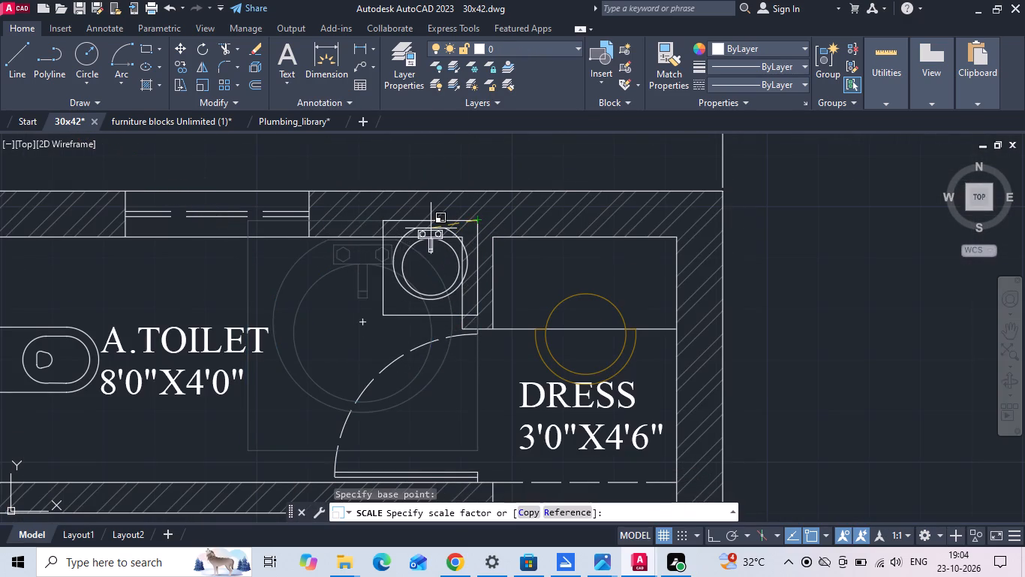
left_click(431, 228)
Move the washbasin by its top-right corner into the upper-right inner wall corner of the 8'0"X4'0" A.TOILET.
left_click_drag(394, 282, 378, 293)
left_click(367, 297)
right_click(366, 297)
left_click(407, 275)
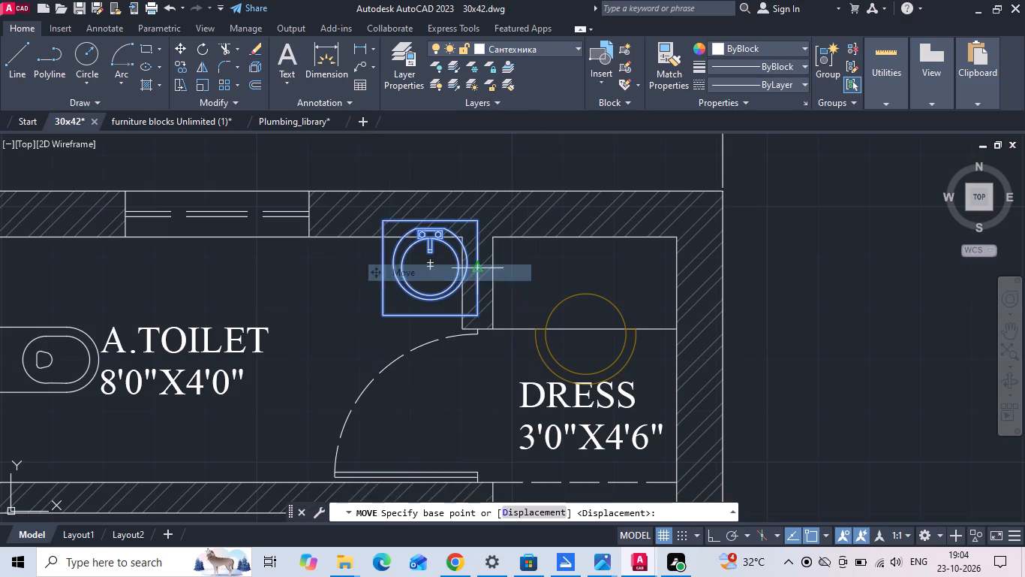
scroll(473, 267, "up", 1)
left_click(473, 190)
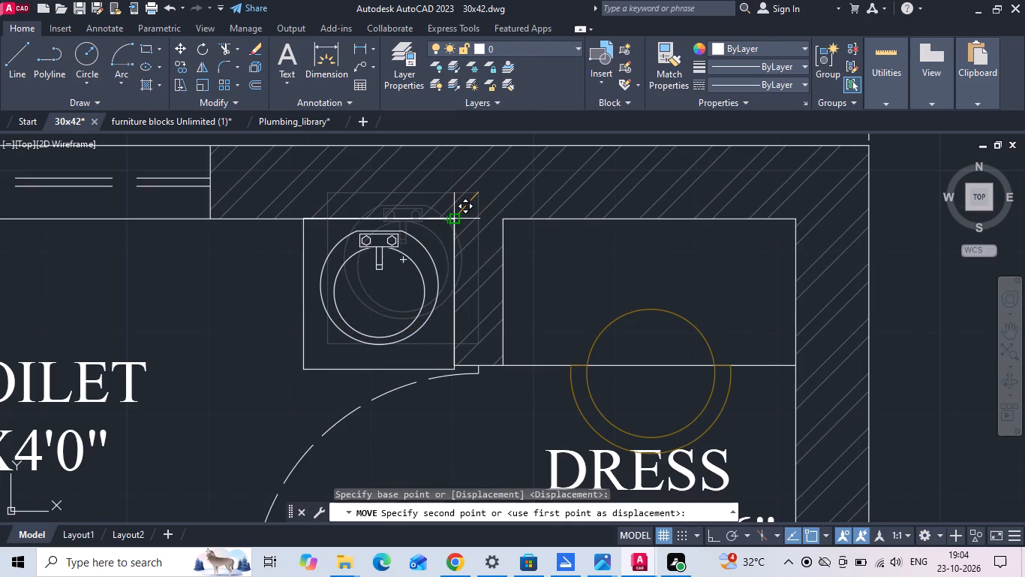
left_click(456, 220)
Scale the washbasin down slightly from its top-right corner so it fits within the short wall beside the door.
left_click_drag(380, 295, 347, 324)
left_click(302, 346)
right_click(328, 318)
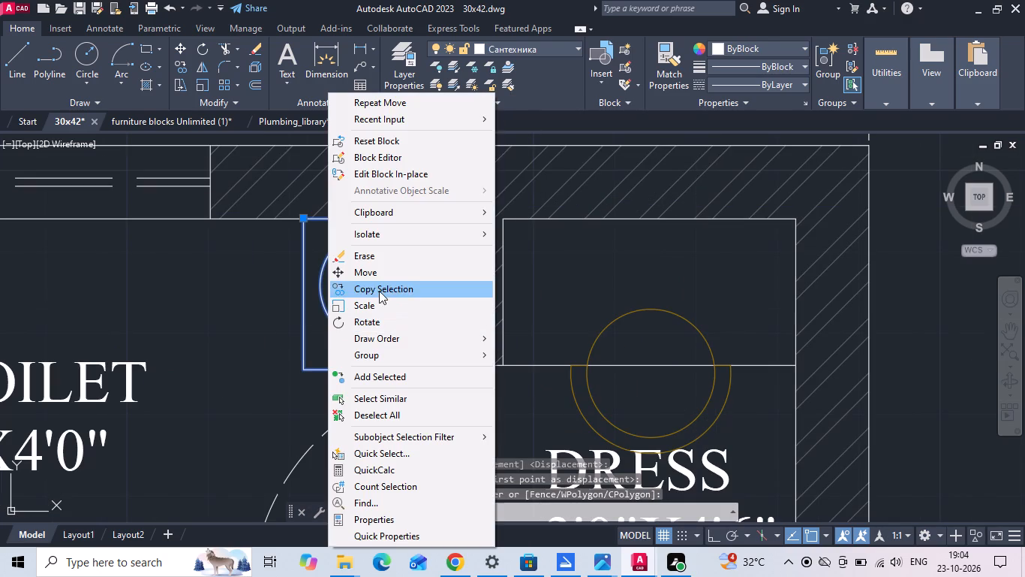
left_click(371, 301)
scroll(199, 313, "down", 3)
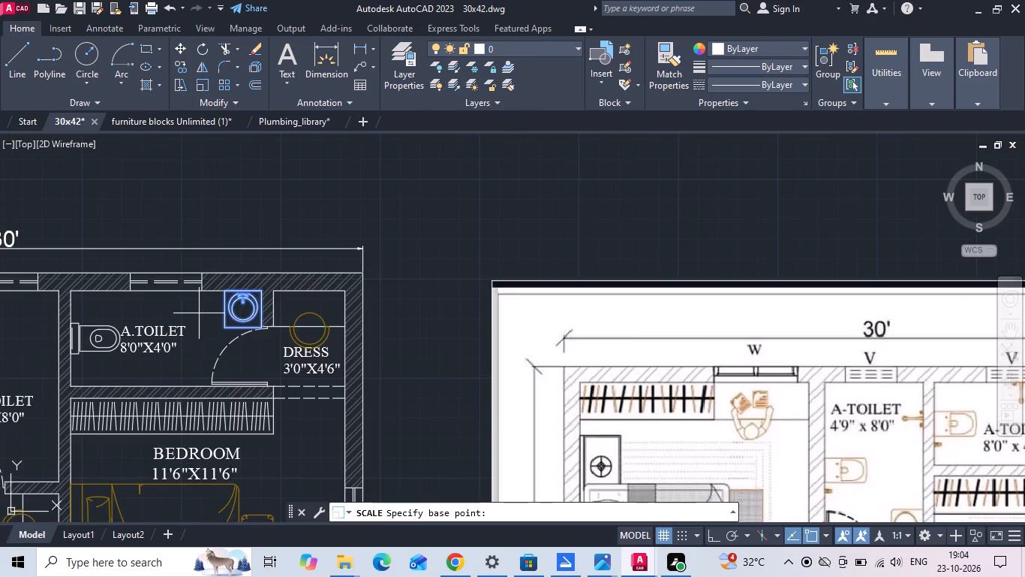
scroll(199, 313, "down", 1)
scroll(199, 313, "up", 3)
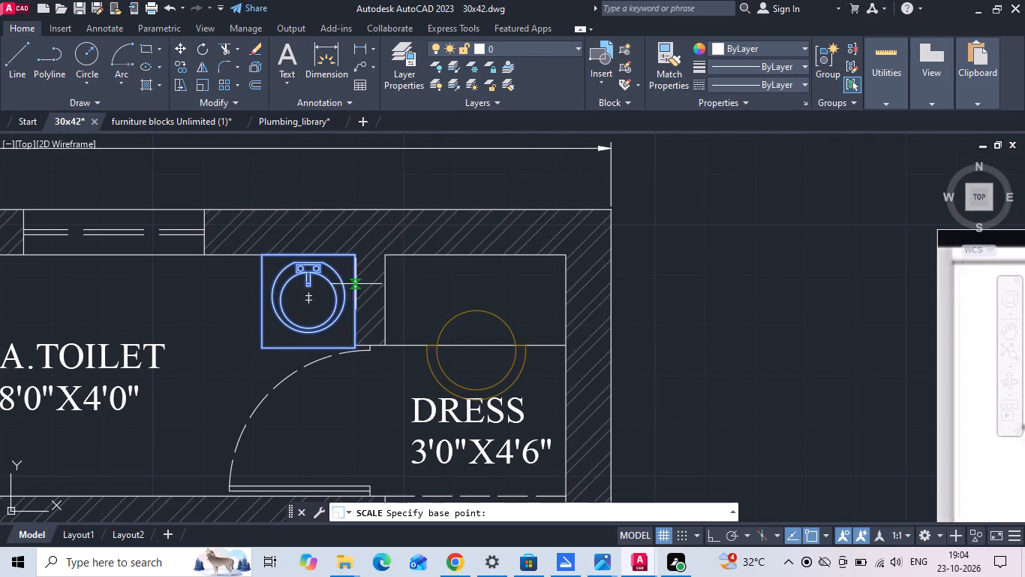
left_click(356, 258)
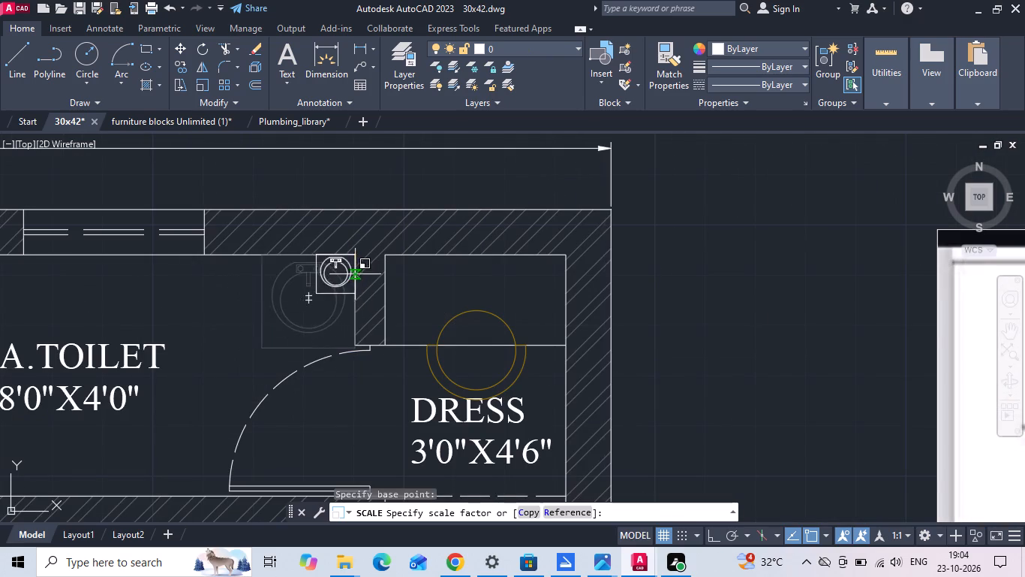
scroll(352, 273, "up", 2)
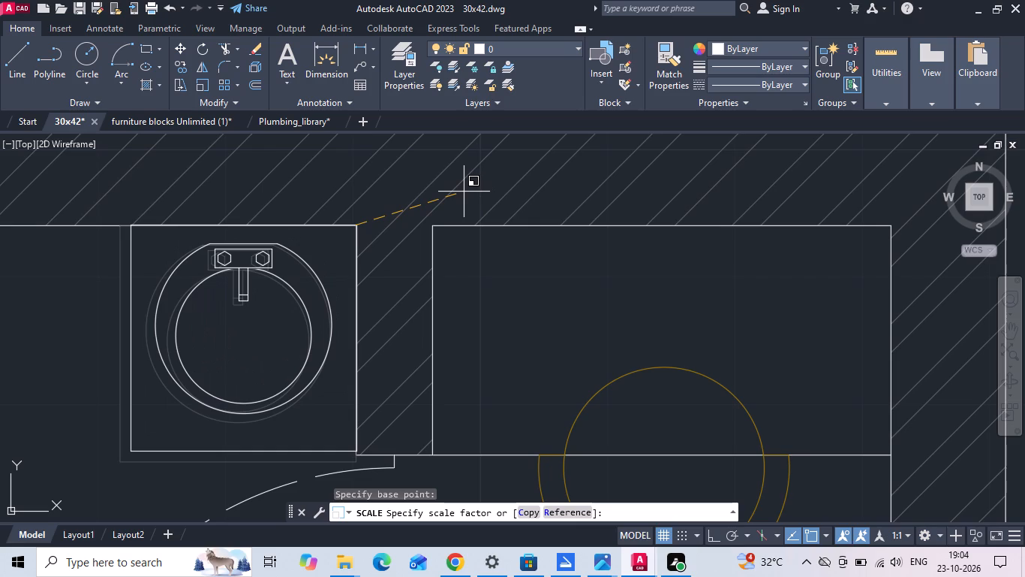
left_click(464, 189)
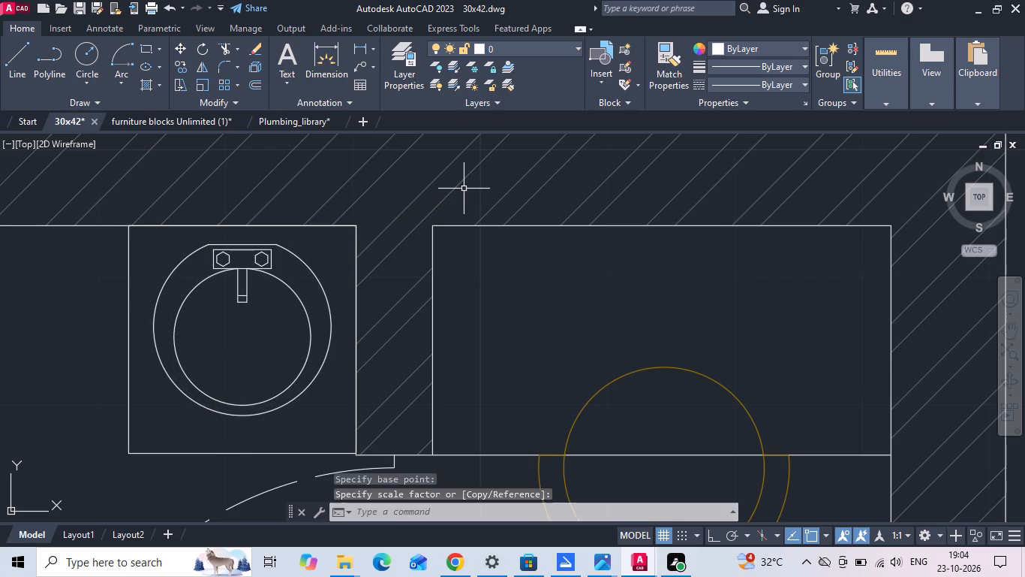
Copy the washbasin from the 8'0"X4'0" A.TOILET to the lower-right area of the 4'9"X8'0" A.TOILET.
scroll(336, 226, "up", 5)
scroll(476, 201, "down", 5)
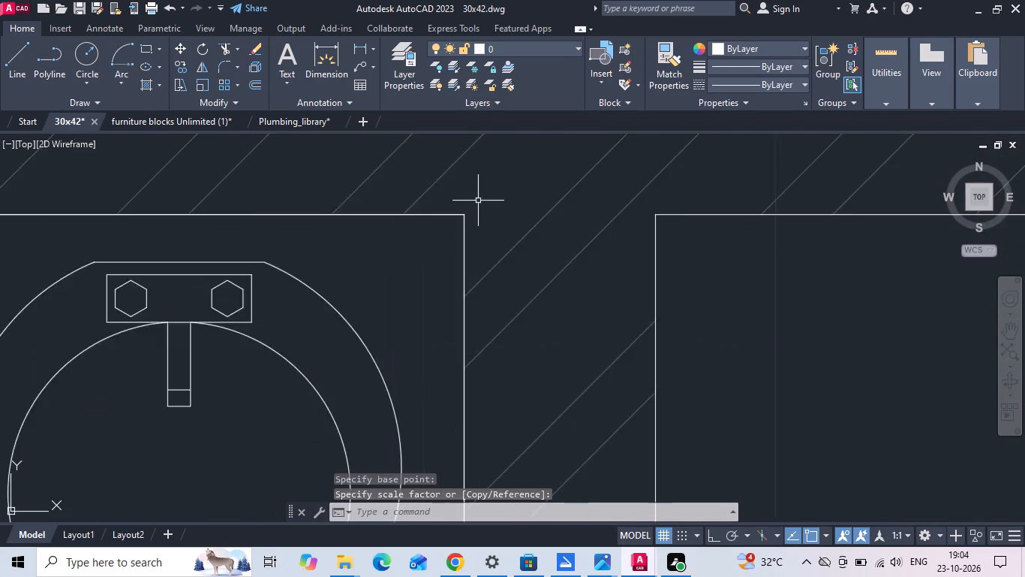
scroll(480, 209, "down", 2)
left_click(433, 268)
left_click(299, 305)
right_click(298, 304)
left_click(346, 287)
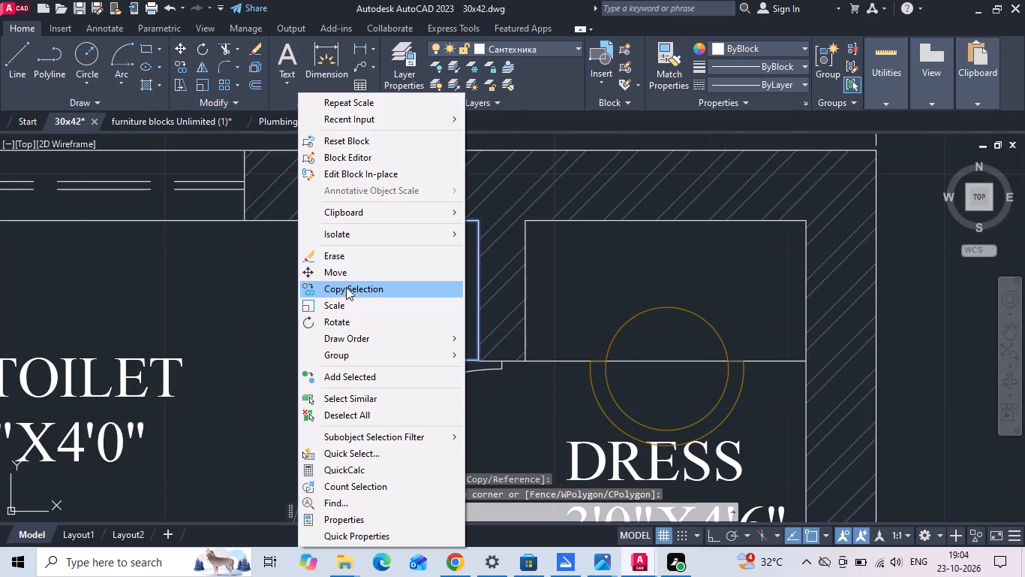
scroll(405, 271, "down", 4)
left_click_drag(410, 282, 317, 295)
scroll(284, 363, "up", 3)
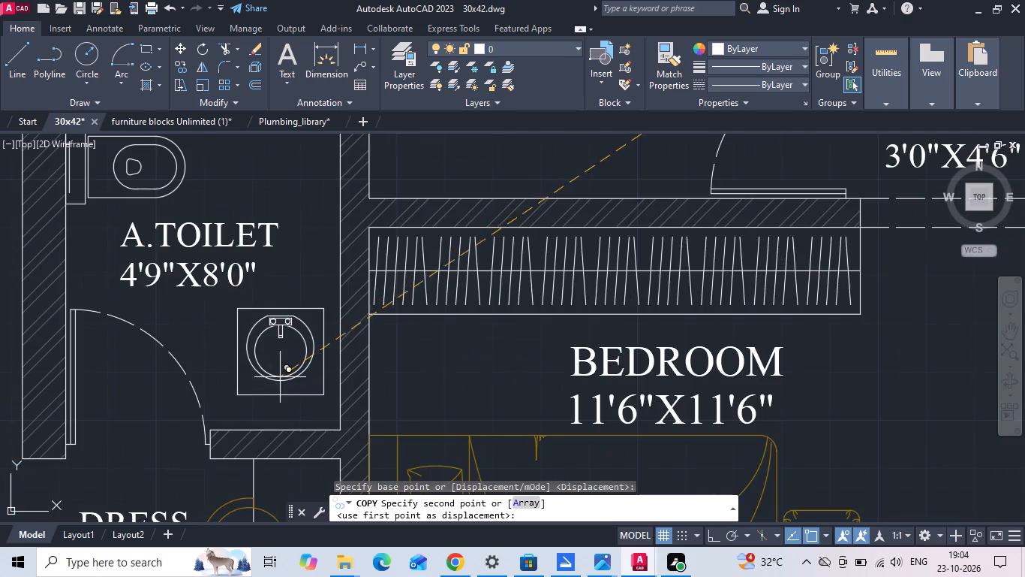
scroll(280, 376, "down", 2)
middle_click_drag(266, 367, 152, 328)
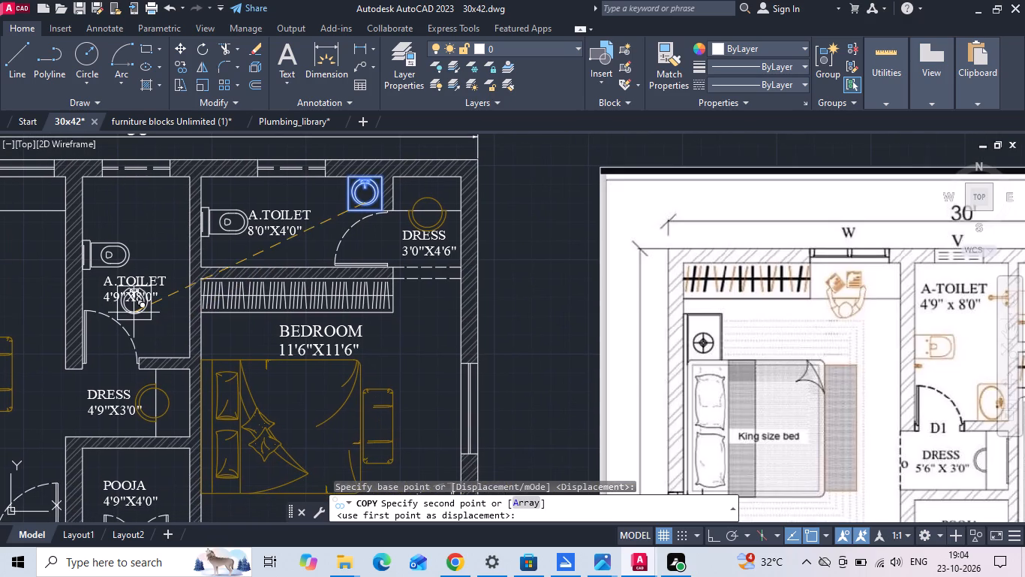
scroll(144, 348, "up", 2)
left_click(203, 313)
key("Escape")
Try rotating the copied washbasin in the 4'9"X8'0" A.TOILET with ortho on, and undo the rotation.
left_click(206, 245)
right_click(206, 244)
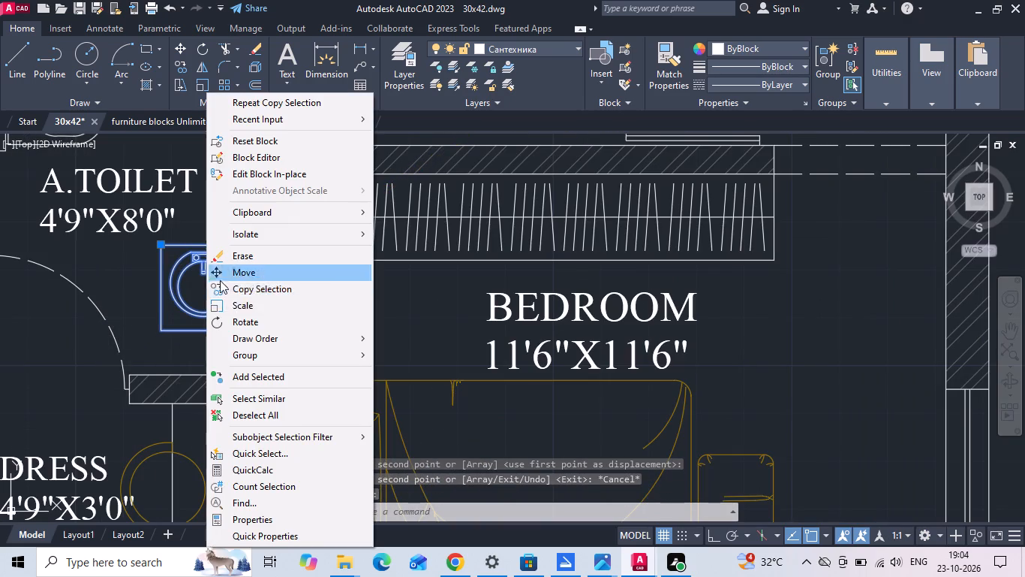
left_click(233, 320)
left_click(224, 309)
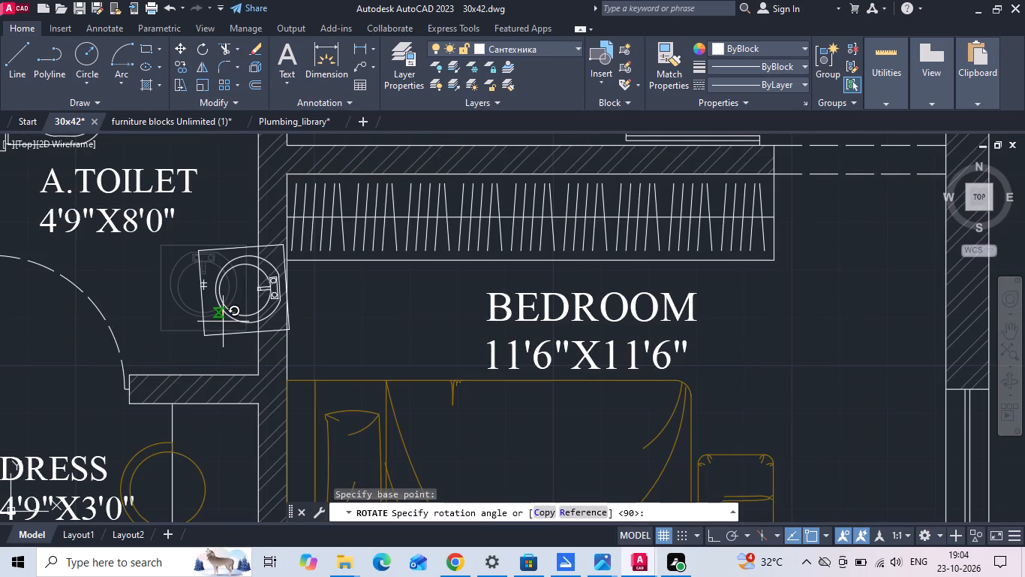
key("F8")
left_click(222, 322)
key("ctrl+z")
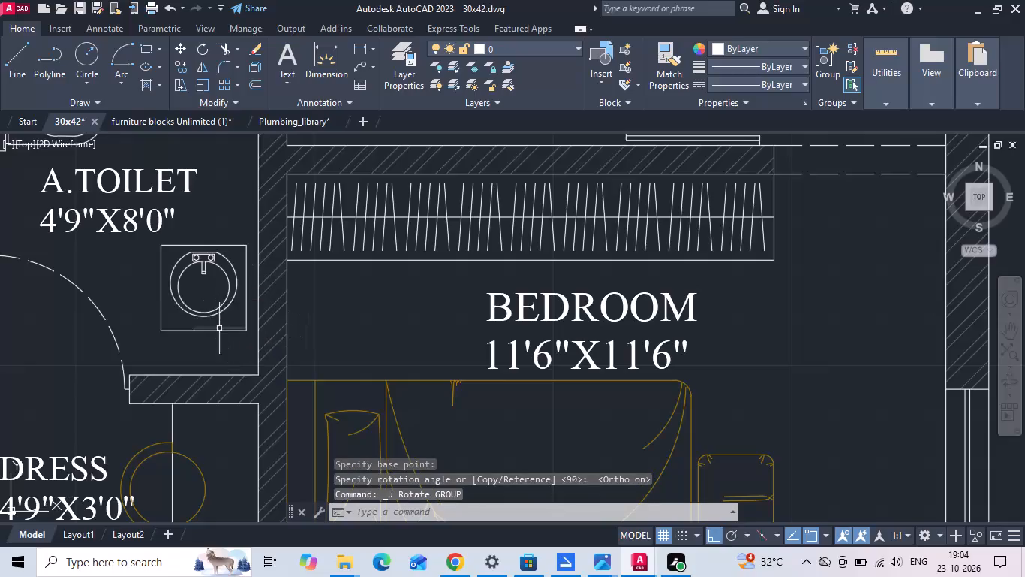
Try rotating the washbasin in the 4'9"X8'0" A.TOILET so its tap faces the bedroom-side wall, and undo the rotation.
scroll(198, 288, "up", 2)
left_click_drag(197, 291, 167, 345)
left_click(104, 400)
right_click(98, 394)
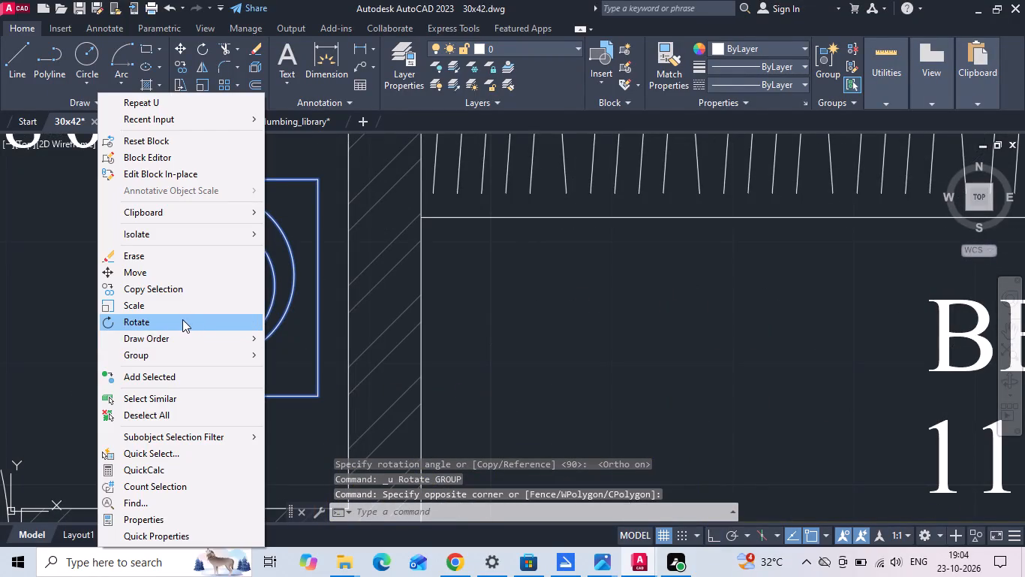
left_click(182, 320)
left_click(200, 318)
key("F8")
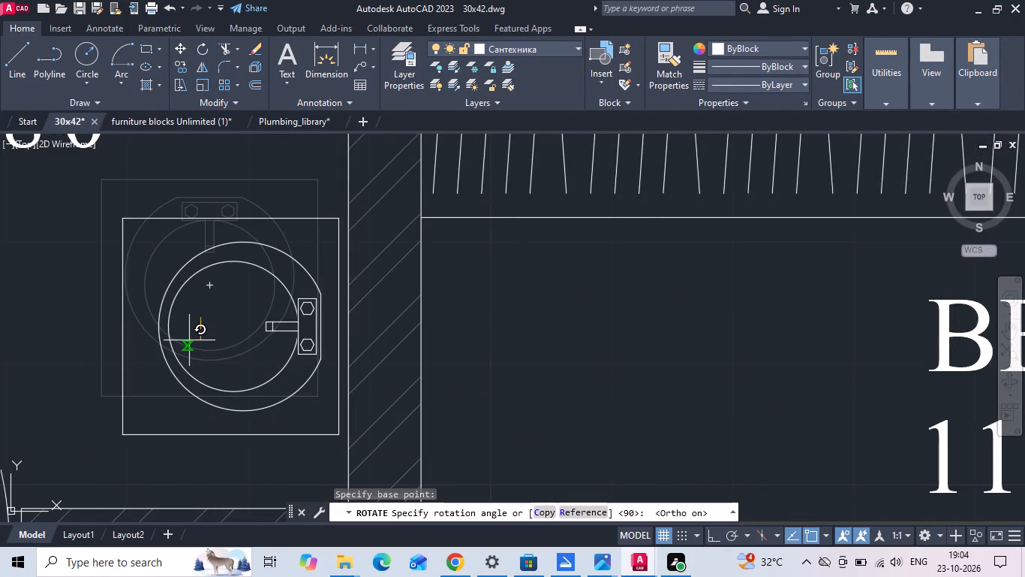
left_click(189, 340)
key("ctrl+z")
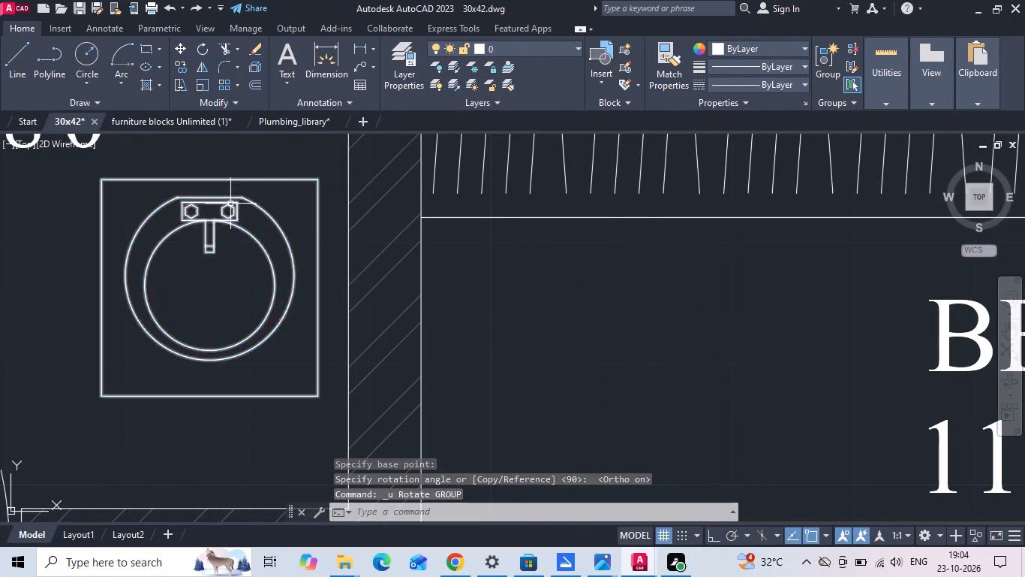
Rotate the washbasin in the 4'9"X8'0" A.TOILET by 270° with ortho on, so its tap faces the bedroom-side wall.
left_click_drag(230, 204, 194, 266)
right_click(179, 282)
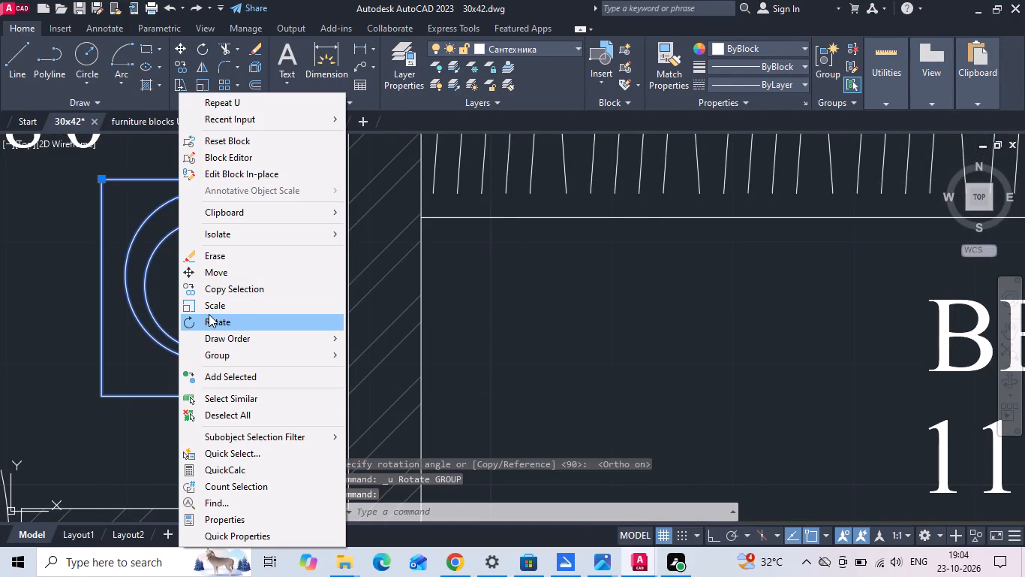
left_click(209, 314)
left_click(222, 313)
key("F8")
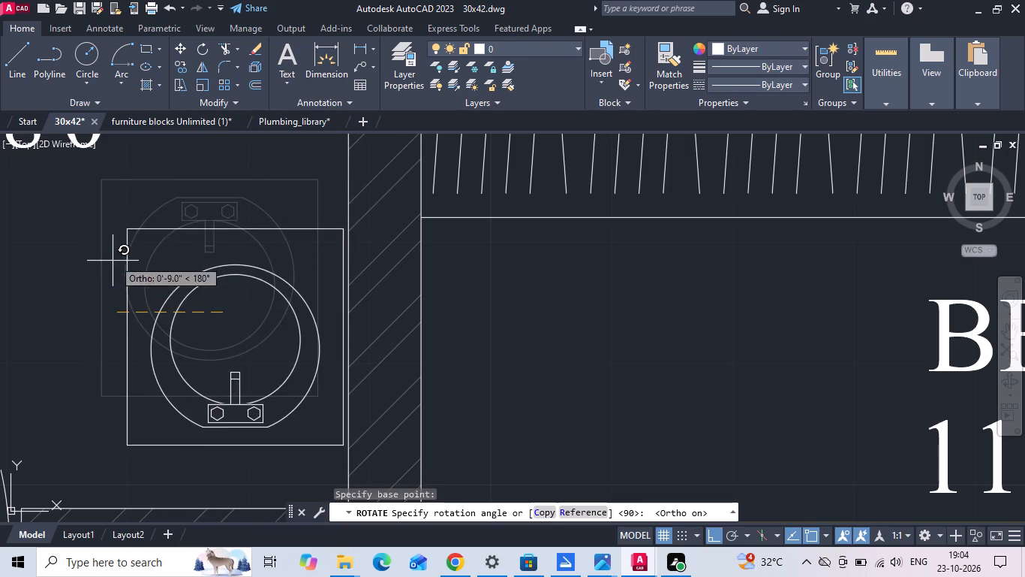
left_click(113, 456)
Move the rotated washbasin by its bottom-right corner into the lower-right inner wall corner of the 4'9"X8'0" A.TOILET.
left_click(201, 372)
left_click(95, 323)
right_click(94, 322)
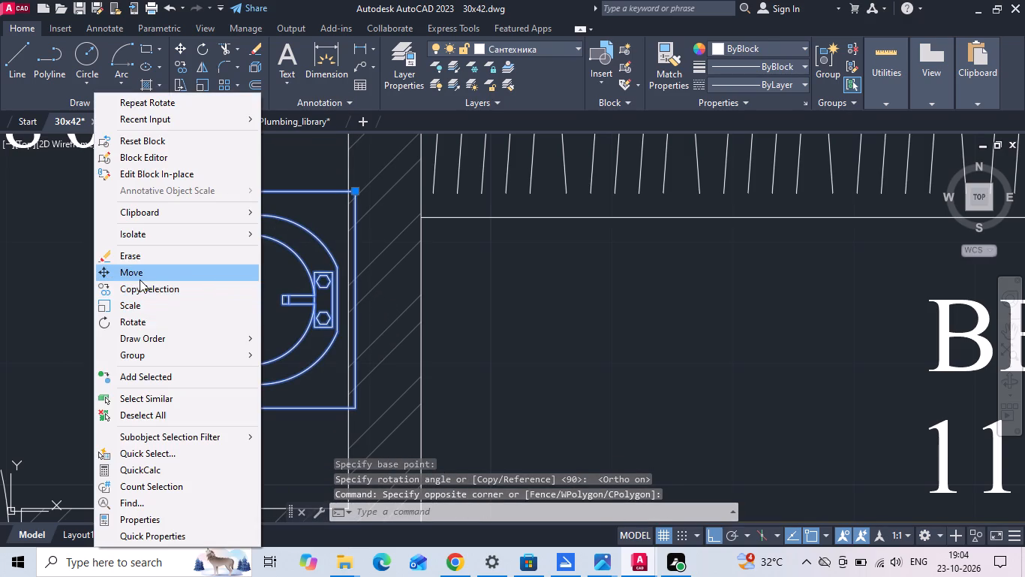
left_click(140, 278)
scroll(295, 380, "up", 1)
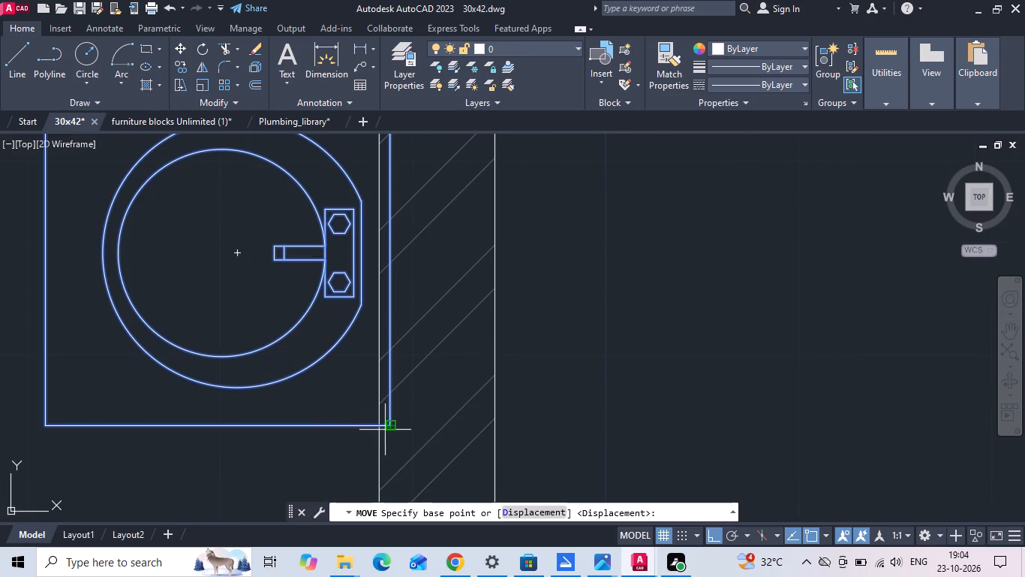
left_click(391, 426)
scroll(294, 303, "down", 3)
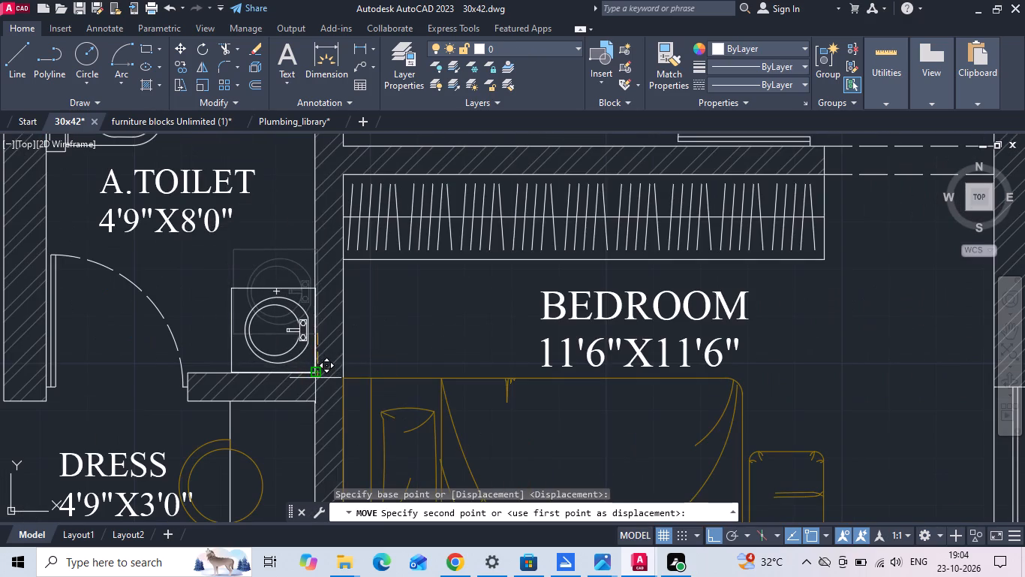
left_click(315, 374)
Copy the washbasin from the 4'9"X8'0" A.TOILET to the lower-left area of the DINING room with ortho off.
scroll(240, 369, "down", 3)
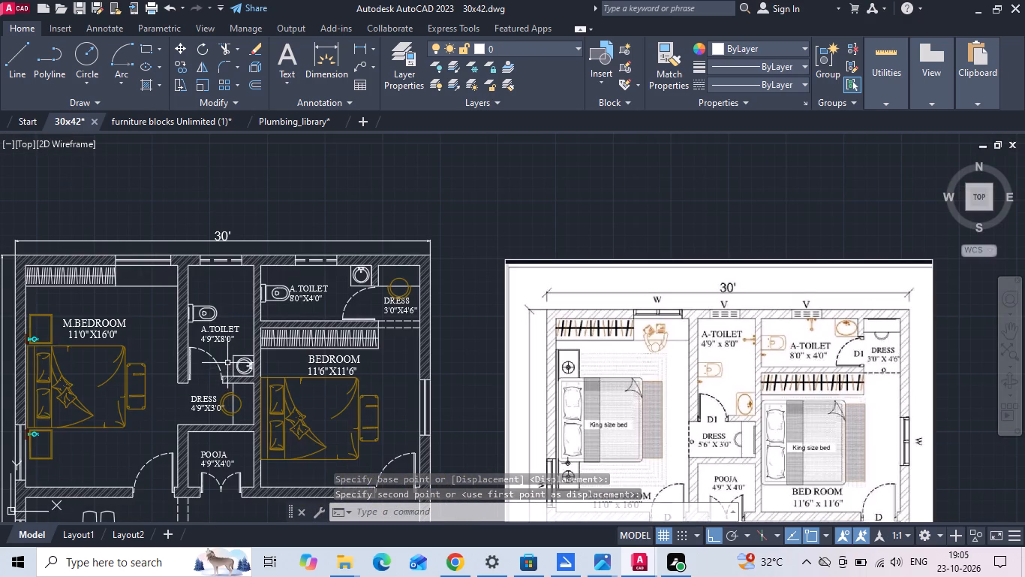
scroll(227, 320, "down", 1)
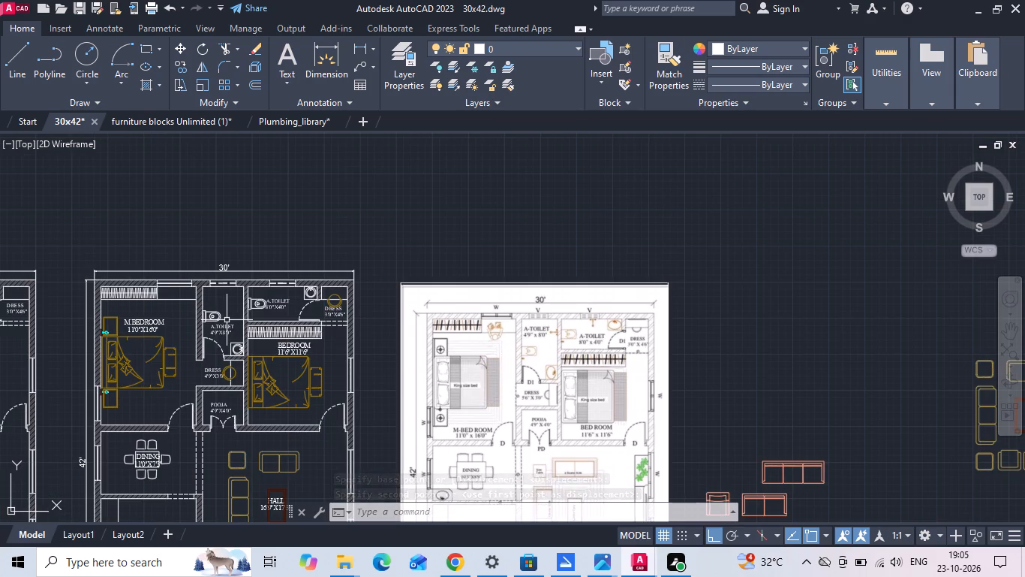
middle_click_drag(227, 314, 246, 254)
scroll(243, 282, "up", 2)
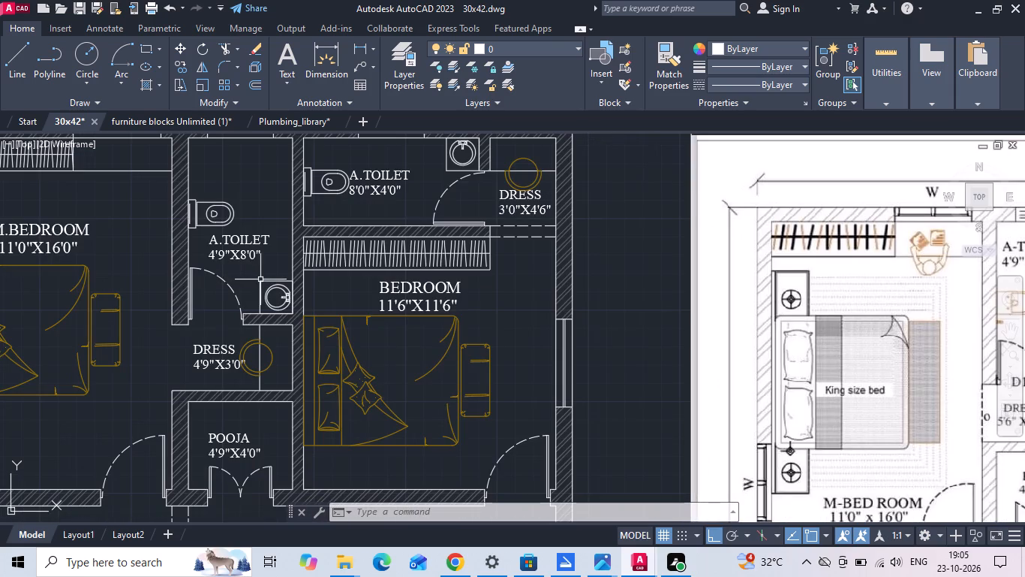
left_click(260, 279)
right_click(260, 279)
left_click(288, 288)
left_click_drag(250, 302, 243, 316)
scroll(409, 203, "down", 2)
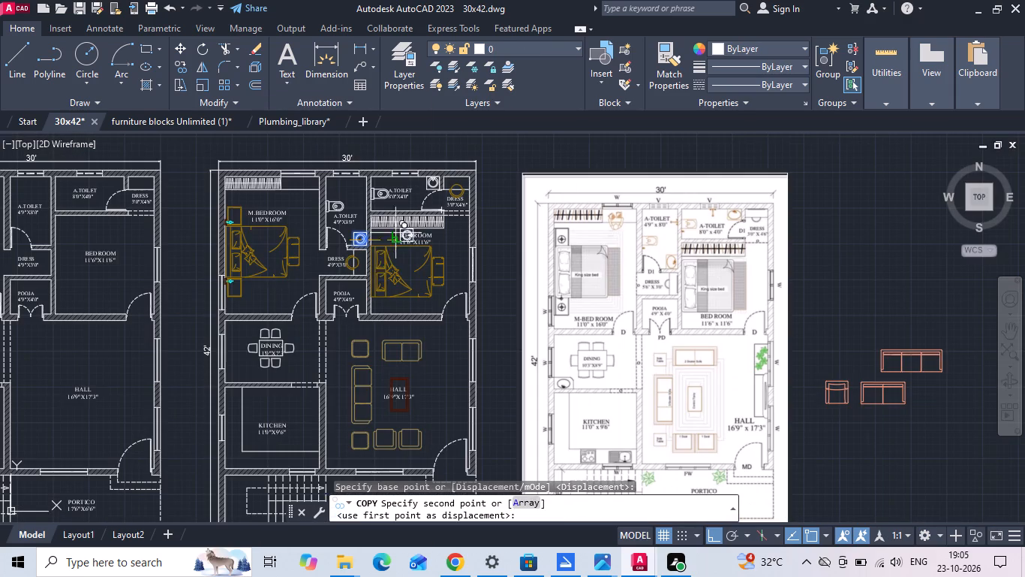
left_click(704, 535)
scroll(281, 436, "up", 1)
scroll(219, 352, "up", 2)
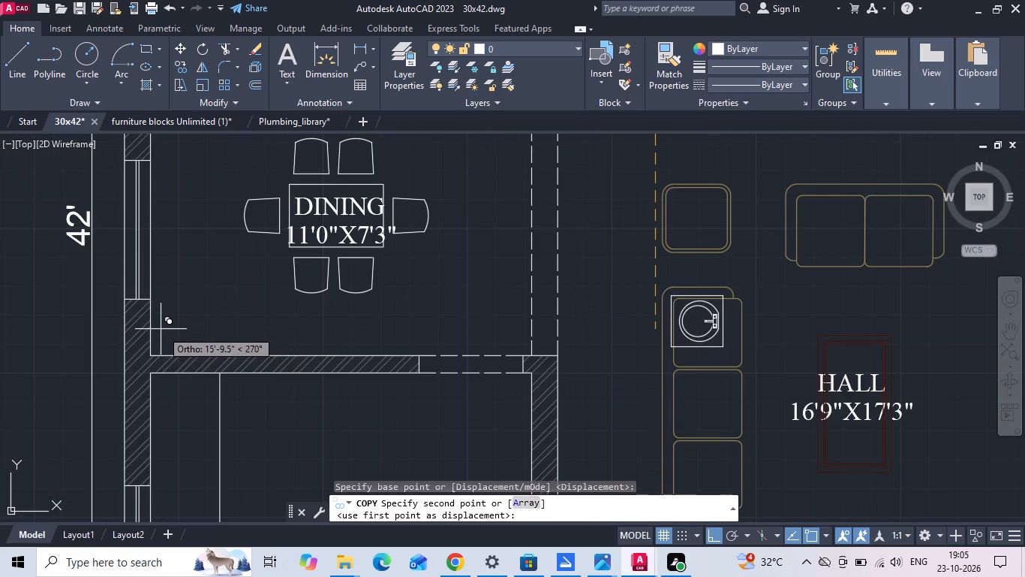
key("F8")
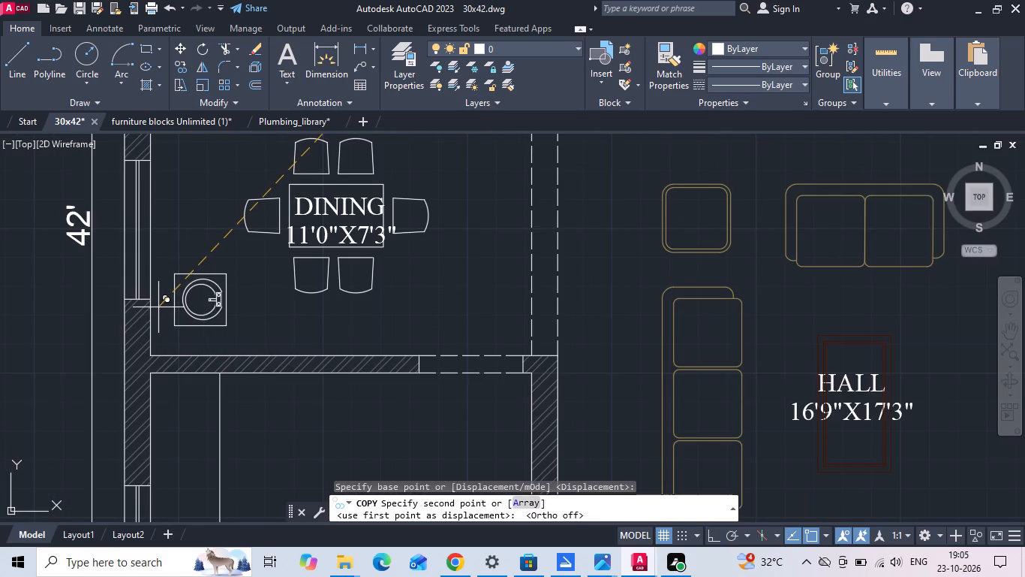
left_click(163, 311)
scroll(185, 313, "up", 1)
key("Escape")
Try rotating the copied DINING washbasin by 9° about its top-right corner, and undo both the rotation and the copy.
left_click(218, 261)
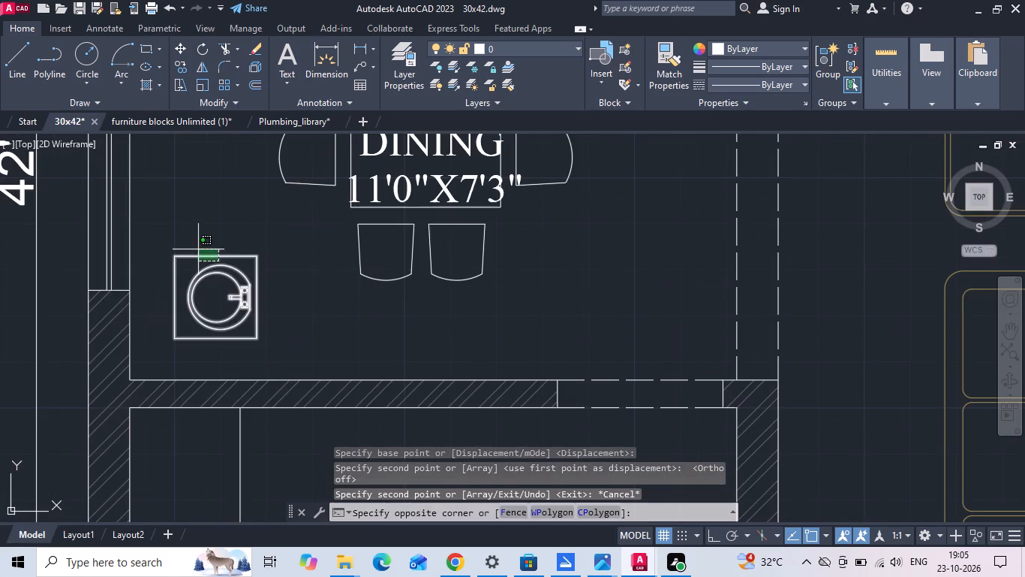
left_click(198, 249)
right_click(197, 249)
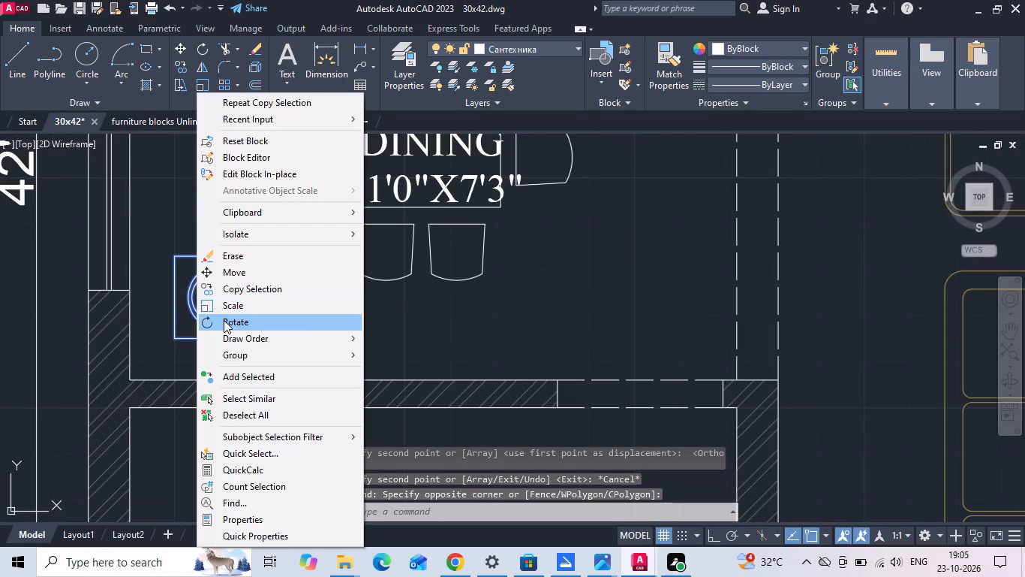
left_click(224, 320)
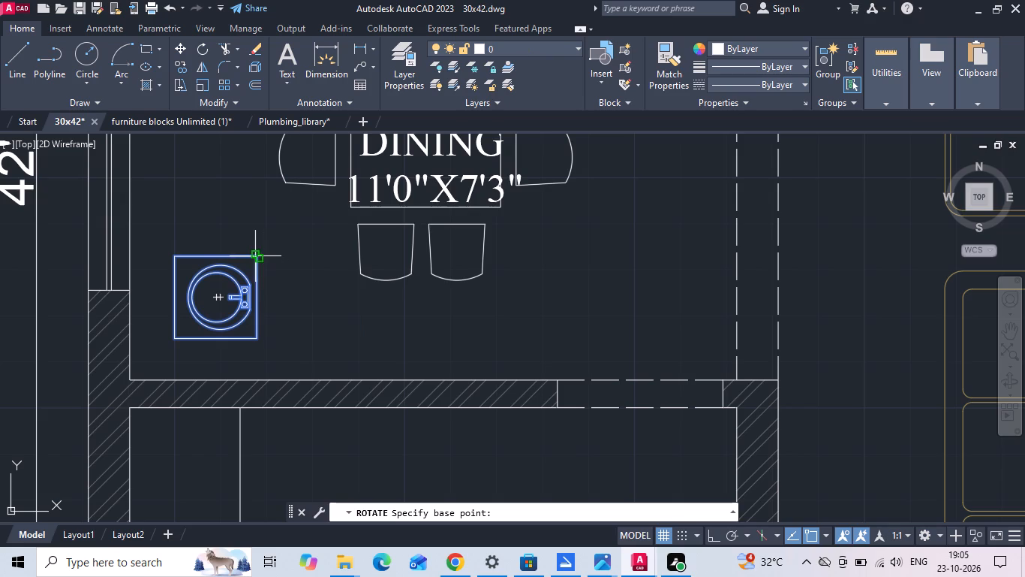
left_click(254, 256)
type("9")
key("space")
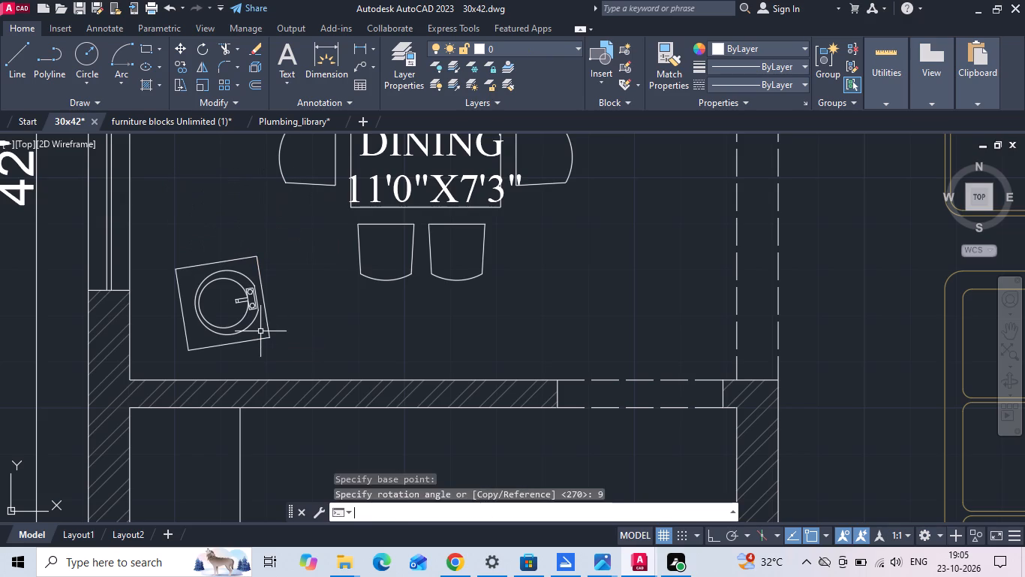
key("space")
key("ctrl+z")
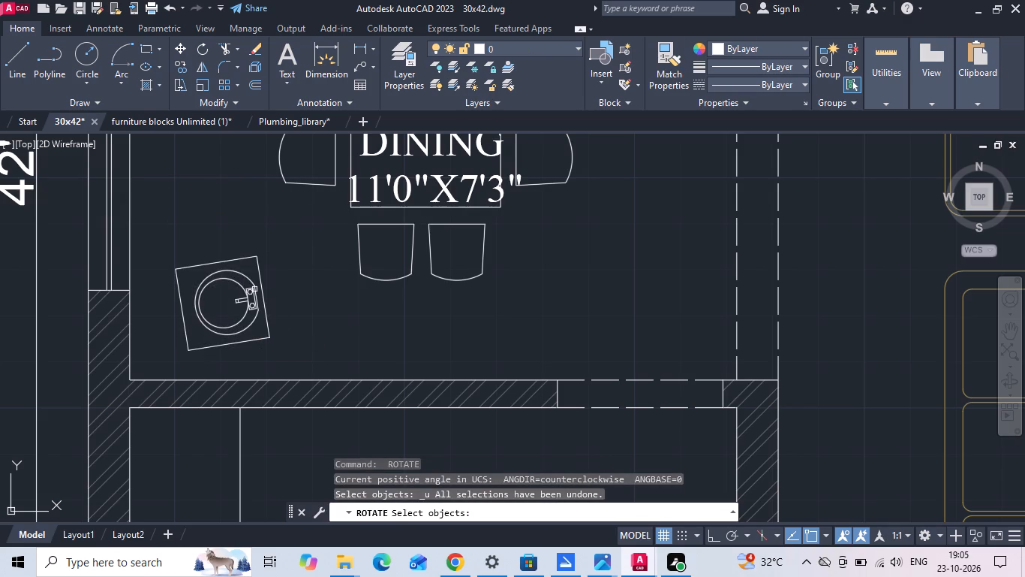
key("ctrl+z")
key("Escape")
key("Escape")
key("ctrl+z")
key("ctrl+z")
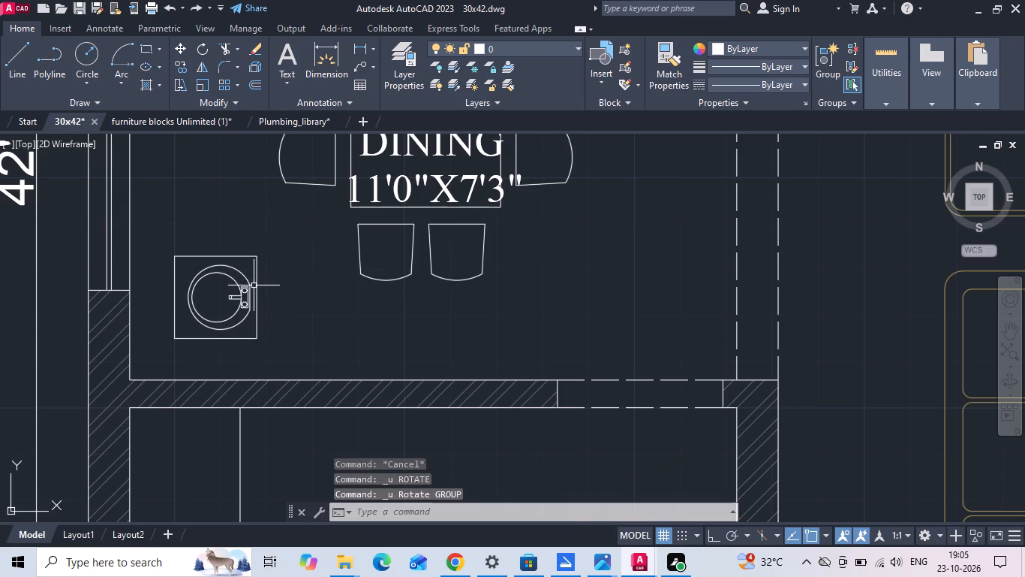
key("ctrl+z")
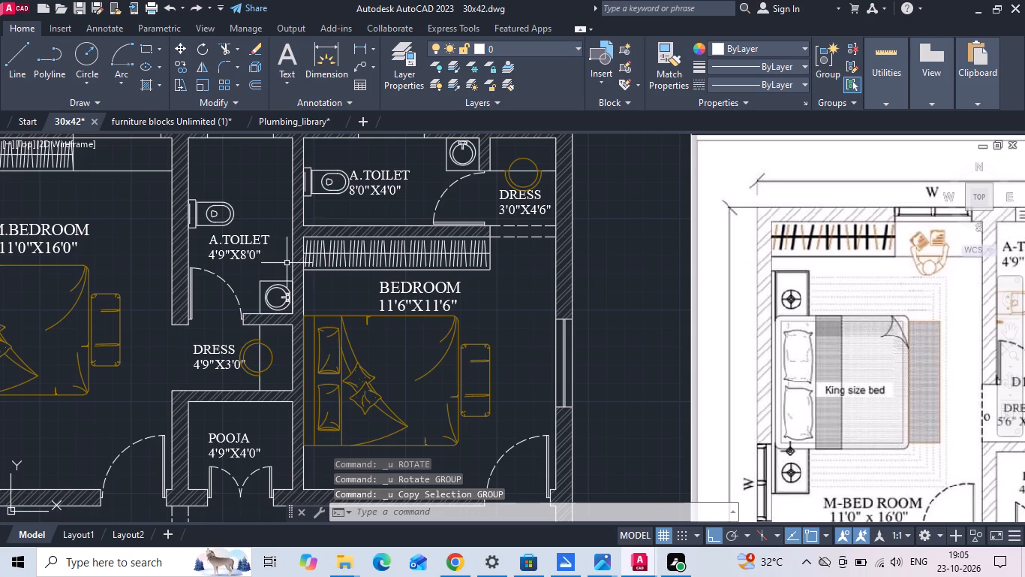
Copy the washbasin from the 4'9"X8'0" A.TOILET by its bottom-left corner into the lower-left inner corner of the M.BEDROOM.
left_click(272, 281)
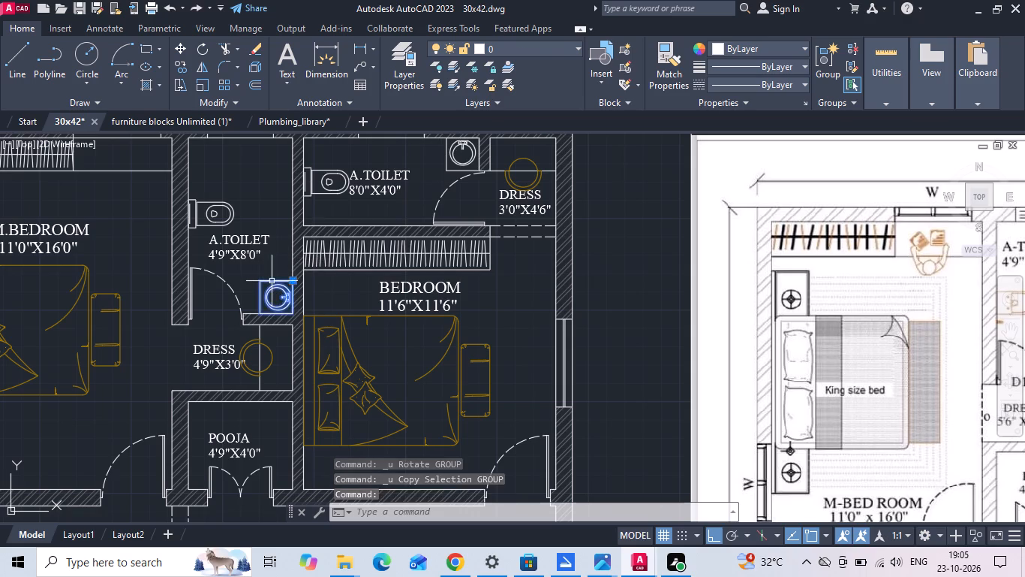
right_click(272, 281)
left_click(294, 285)
left_click_drag(260, 307, 242, 326)
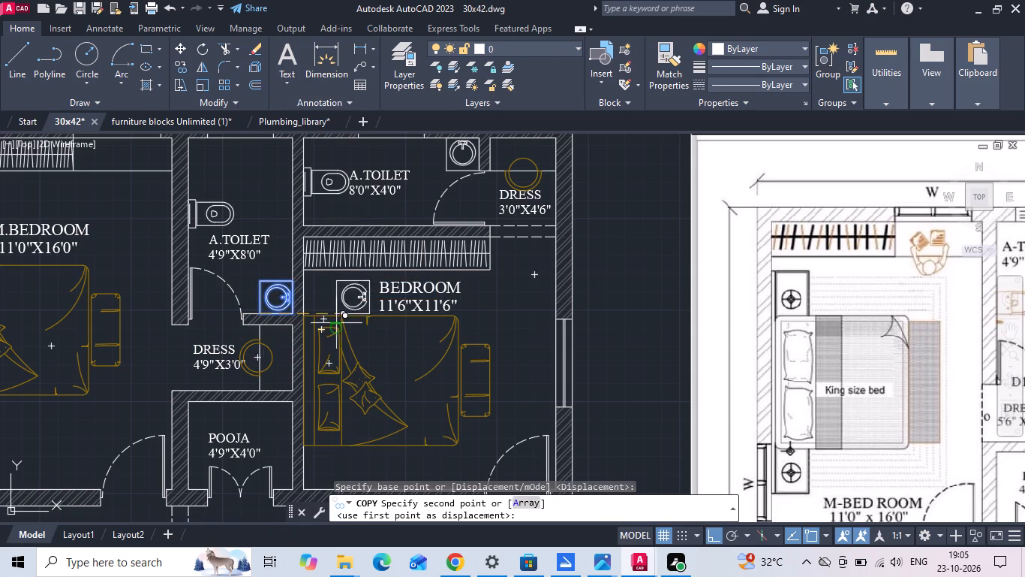
left_click(712, 533)
scroll(750, 403, "down", 1)
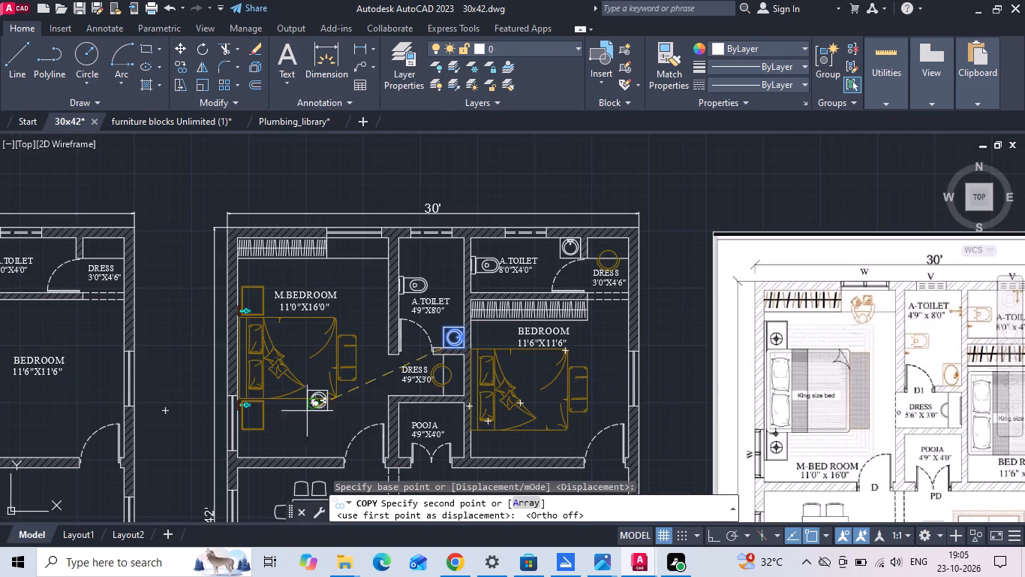
scroll(231, 446, "up", 2)
middle_click_drag(236, 405, 242, 171)
scroll(249, 229, "up", 3)
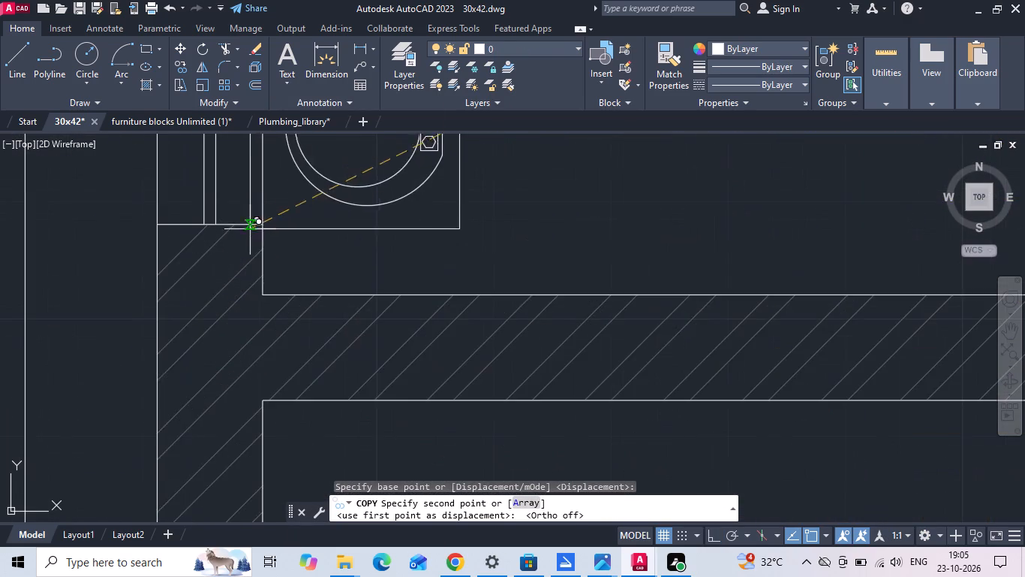
middle_click_drag(260, 273, 268, 366)
left_click(267, 389)
key("Escape")
Rotate the copied washbasin in the M.BEDROOM by 270° about its top-right corner with ortho on, so its tap faces the bottom wall.
left_click_drag(505, 237, 505, 235)
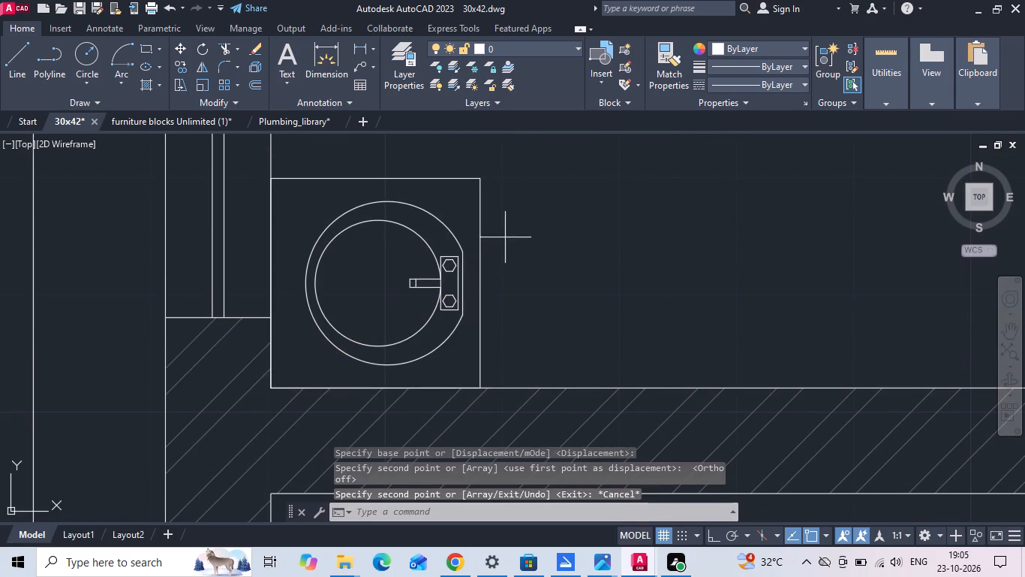
left_click_drag(505, 235, 485, 234)
left_click(450, 223)
key("F8")
right_click(461, 194)
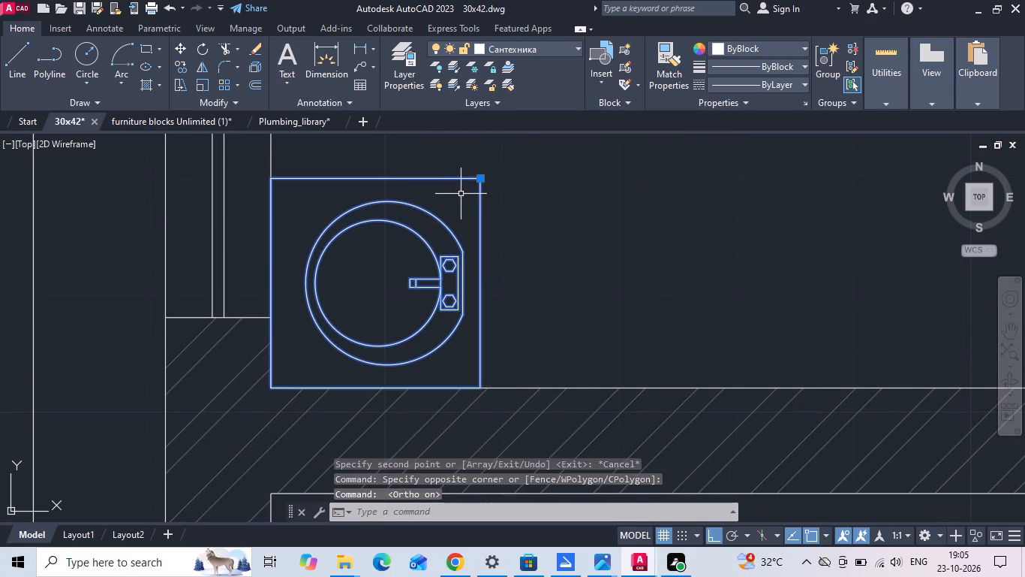
left_click(494, 322)
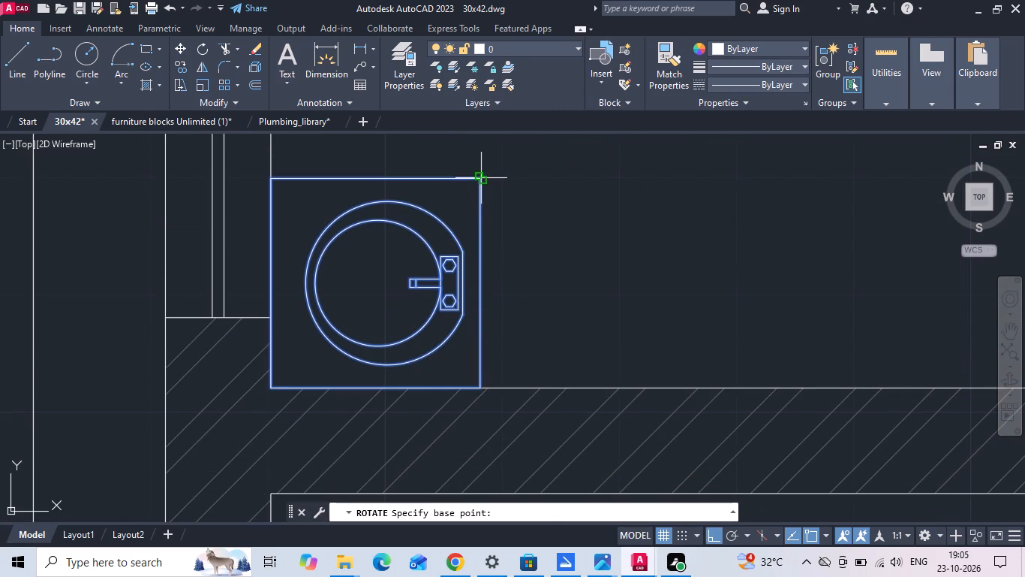
left_click(481, 179)
left_click(485, 220)
Move the rotated washbasin by its bottom-left corner down into the lower-left inner wall corner of the M.BEDROOM.
scroll(424, 292, "down", 1)
left_click(398, 224)
left_click(394, 215)
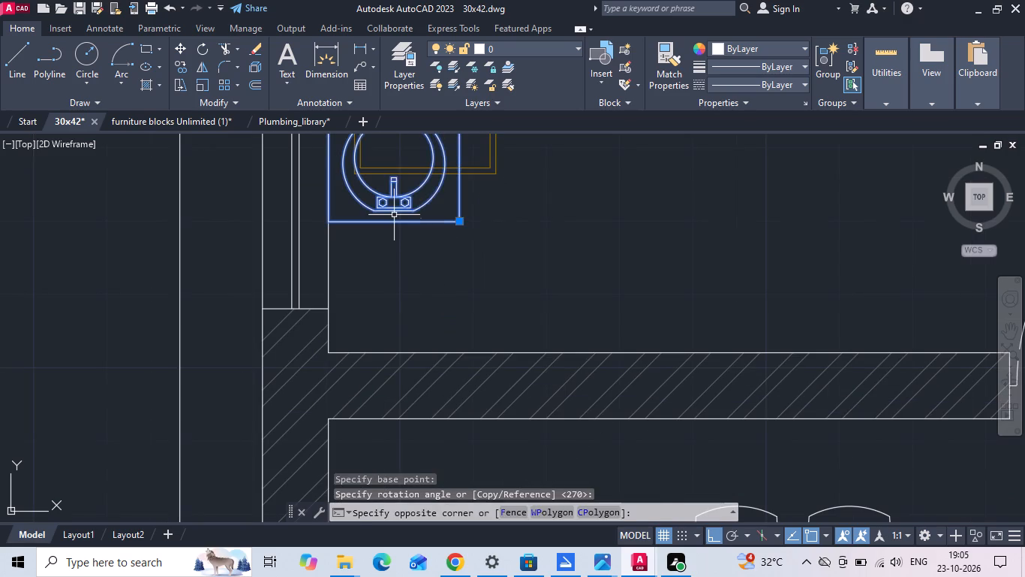
right_click(393, 214)
left_click(413, 279)
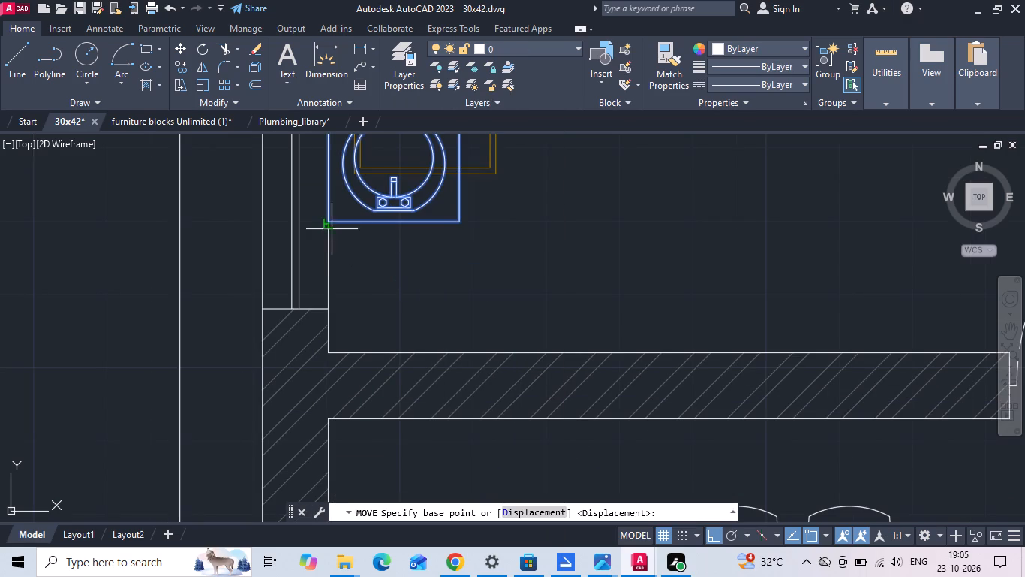
left_click(329, 218)
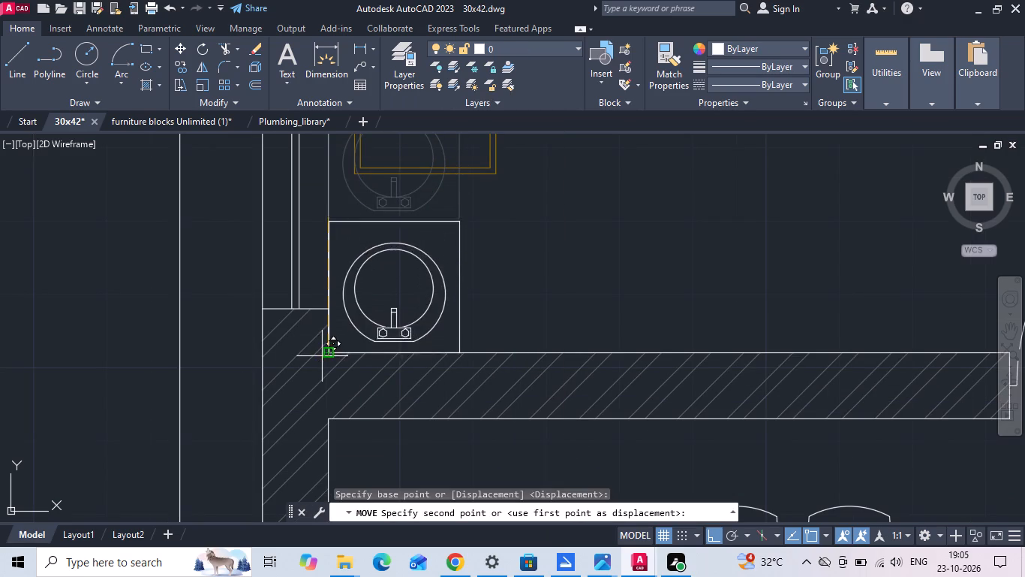
left_click(323, 357)
Move the washbasin by its bottom-left corner from the M.BEDROOM into the lower-left inner wall corner of the DINING area.
scroll(287, 341, "down", 4)
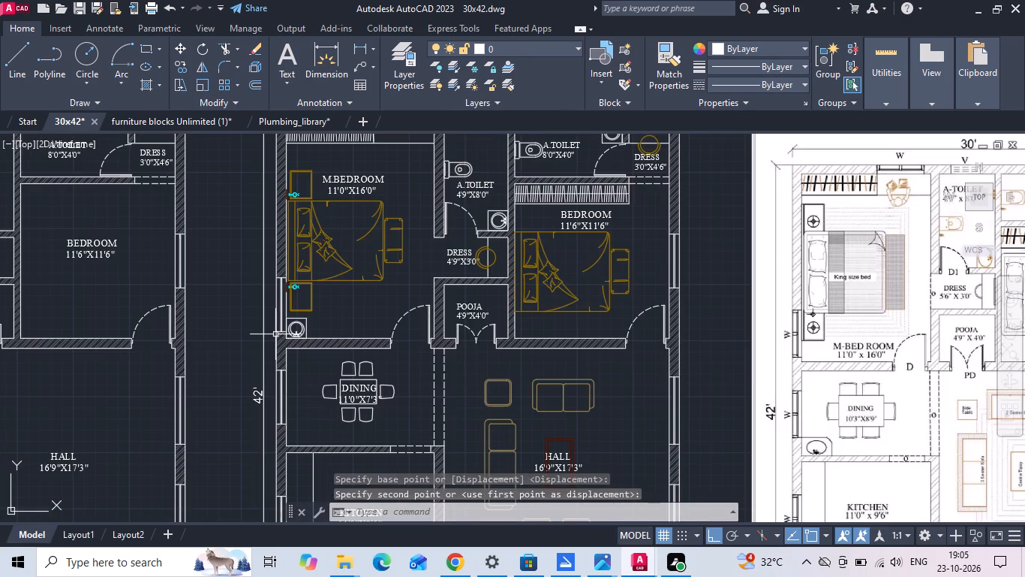
scroll(256, 349, "up", 1)
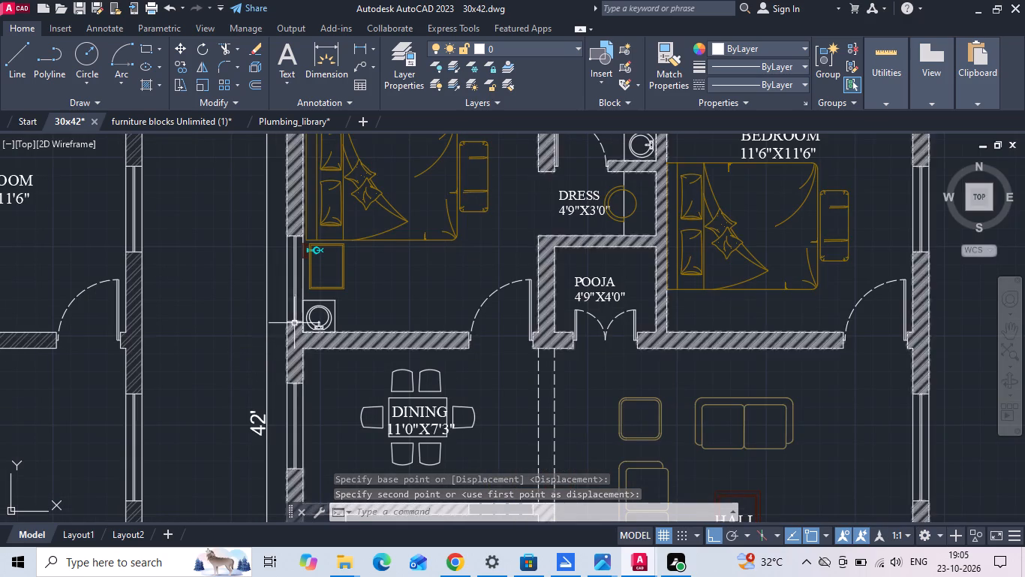
left_click(317, 314)
left_click(314, 301)
right_click(314, 301)
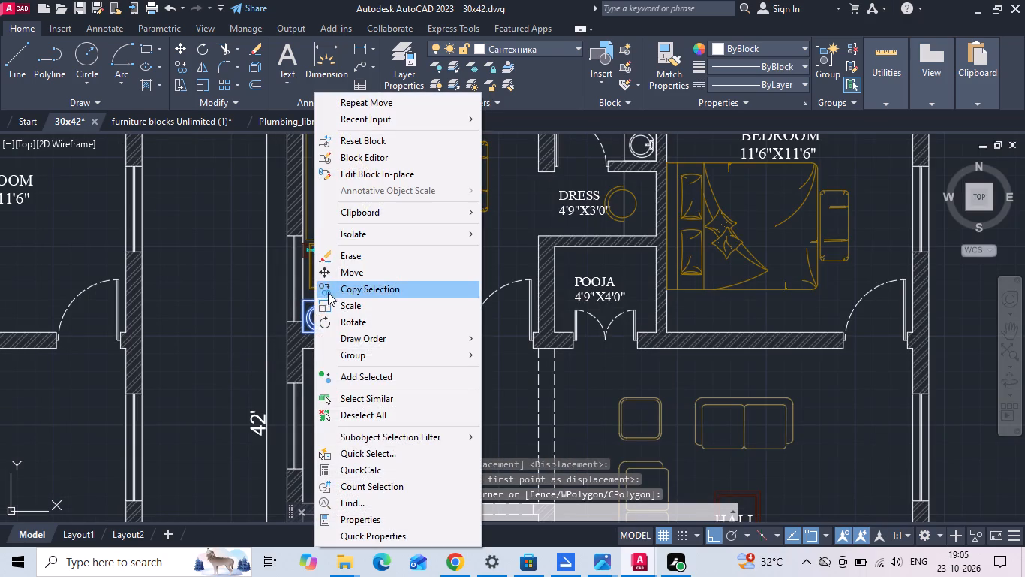
left_click(335, 278)
scroll(293, 338, "up", 2)
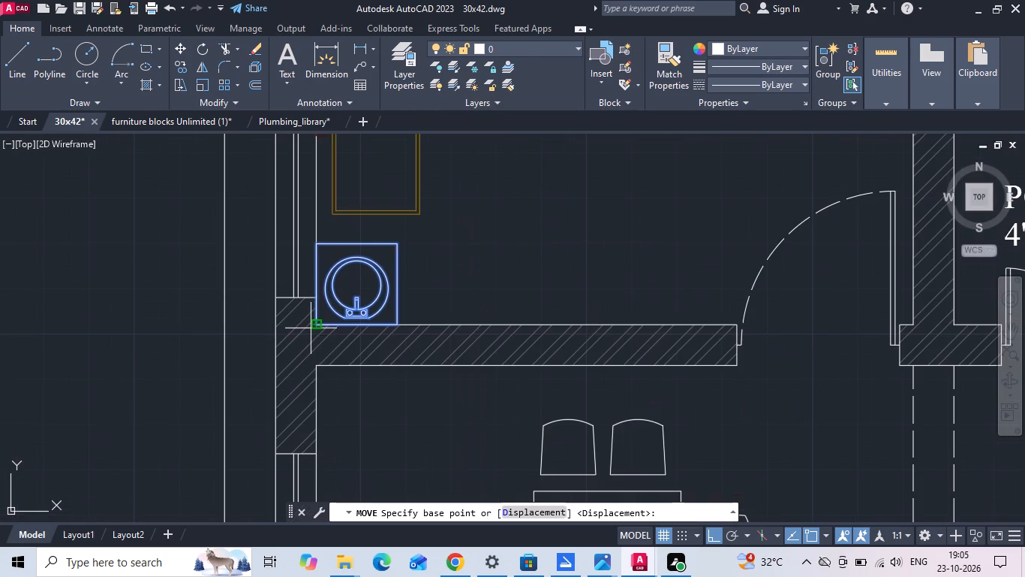
left_click(313, 325)
scroll(348, 230, "down", 2)
scroll(329, 421, "up", 2)
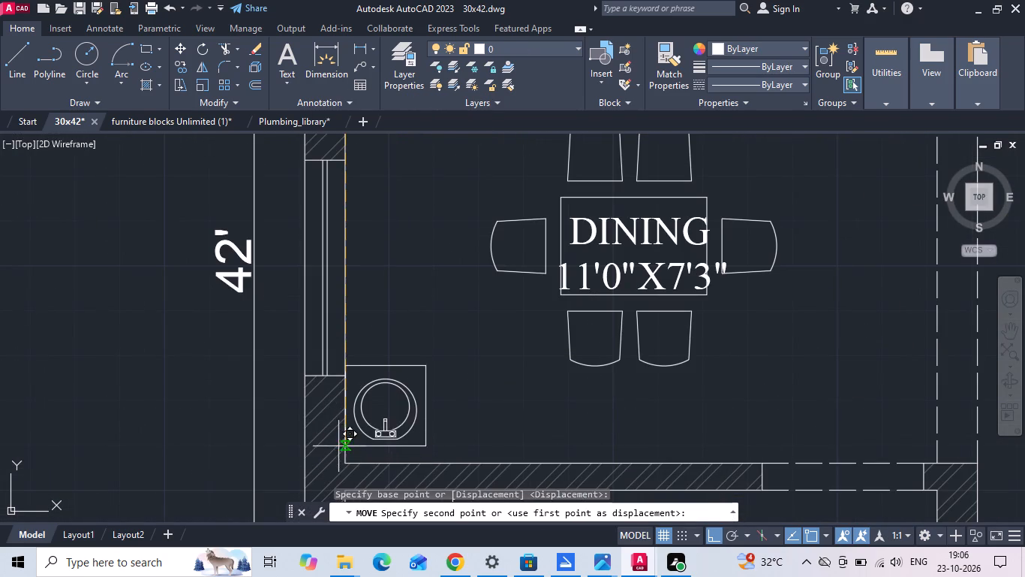
left_click(344, 466)
key("Escape")
Switch to the Plumbing_library drawing and look over its rows of shower trays, washbasins, sinks and WCs.
left_click(275, 120)
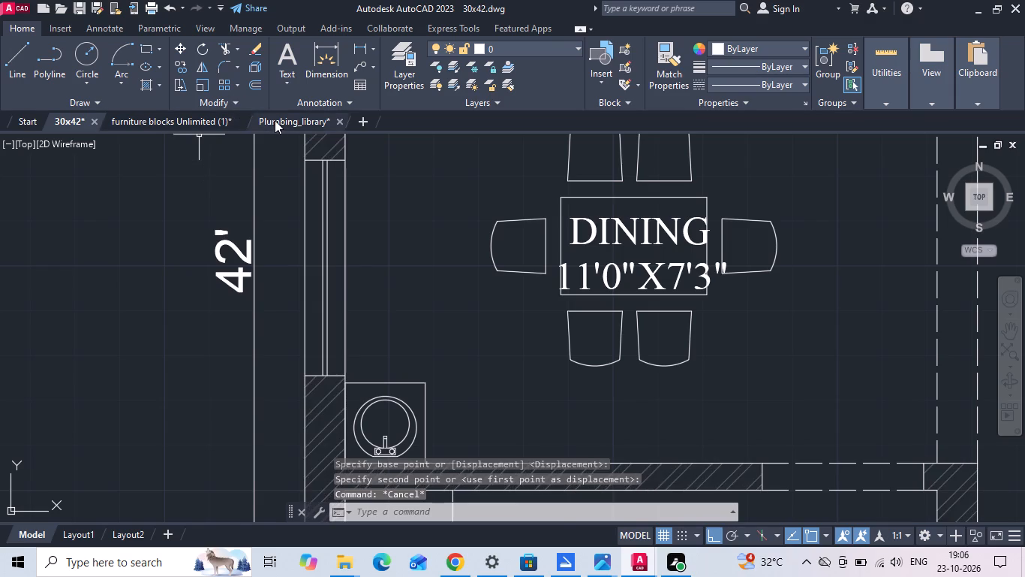
scroll(365, 301, "down", 3)
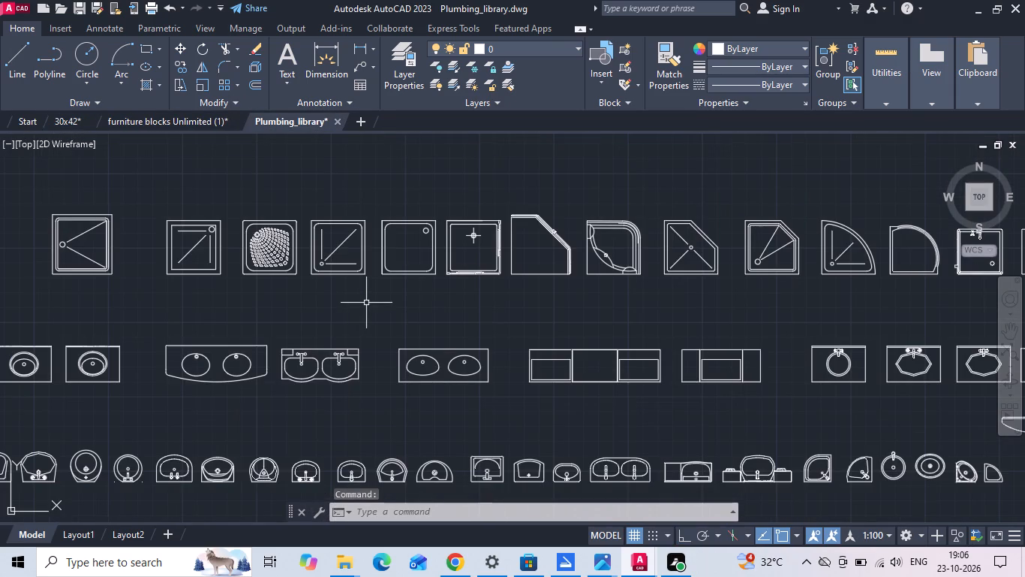
scroll(366, 303, "down", 1)
scroll(180, 343, "up", 3)
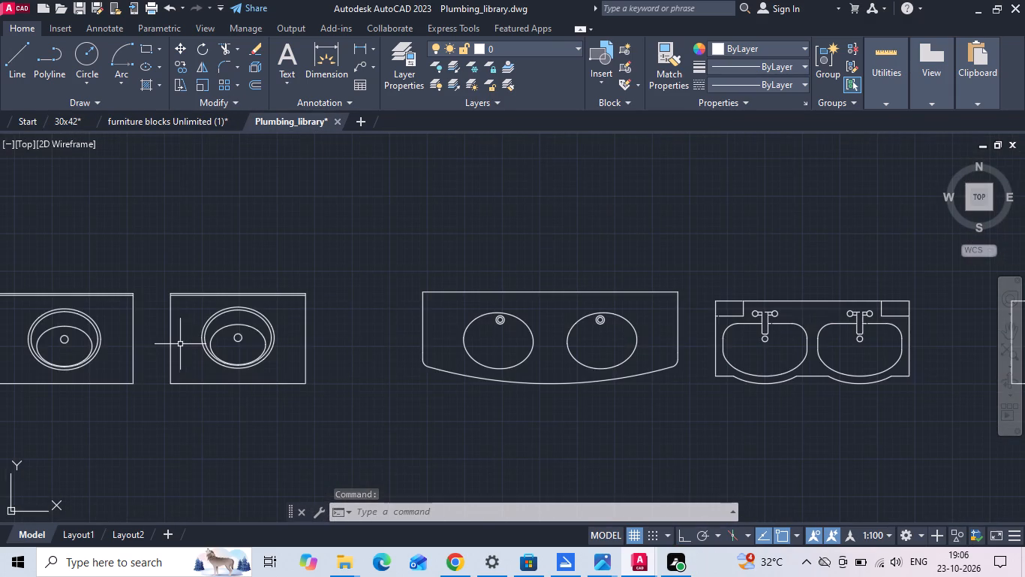
scroll(353, 340, "down", 3)
middle_click_drag(459, 361, 443, 348)
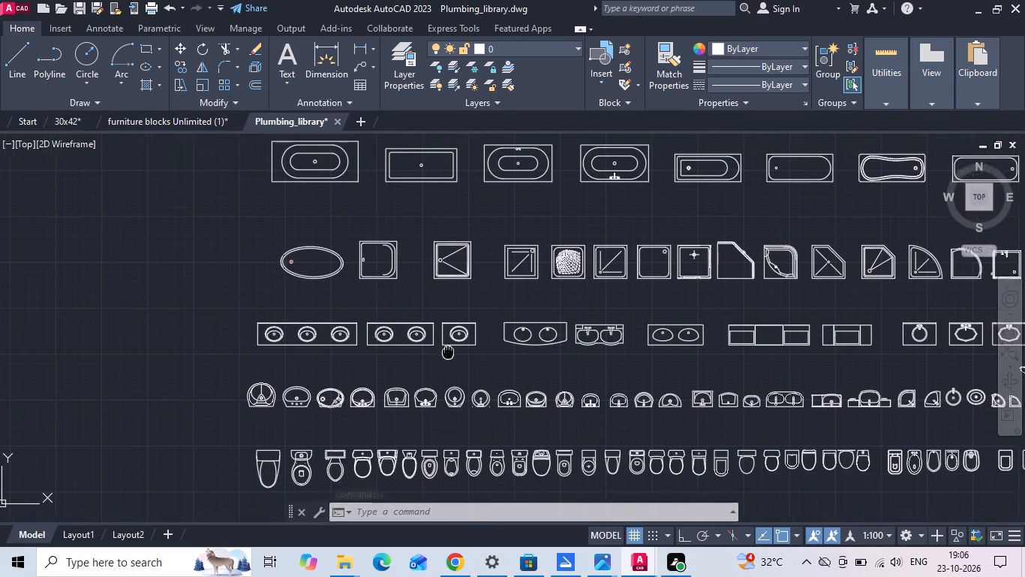
middle_click_drag(443, 348, 341, 274)
middle_click_drag(509, 316, 503, 316)
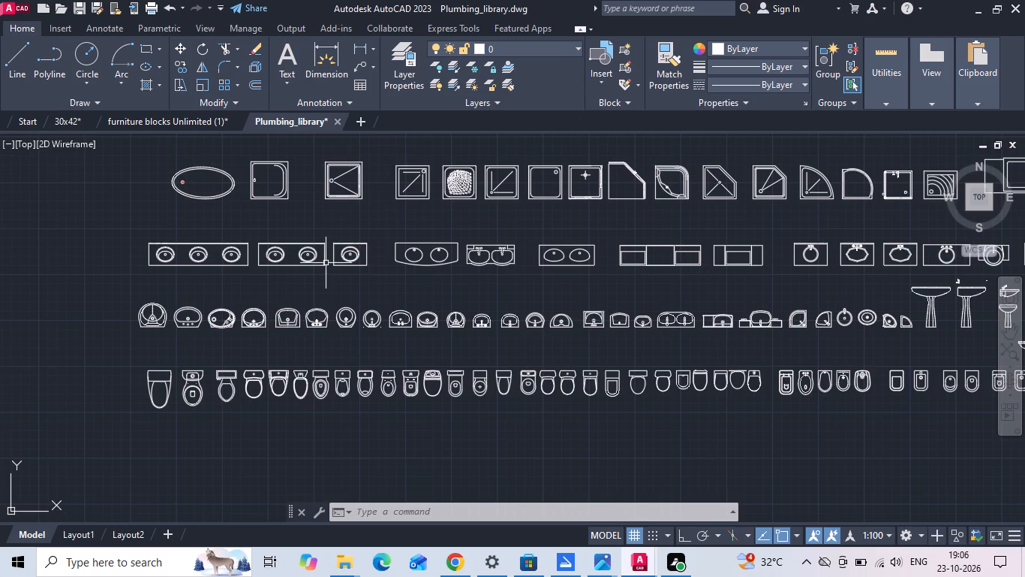
middle_click_drag(503, 316, 349, 332)
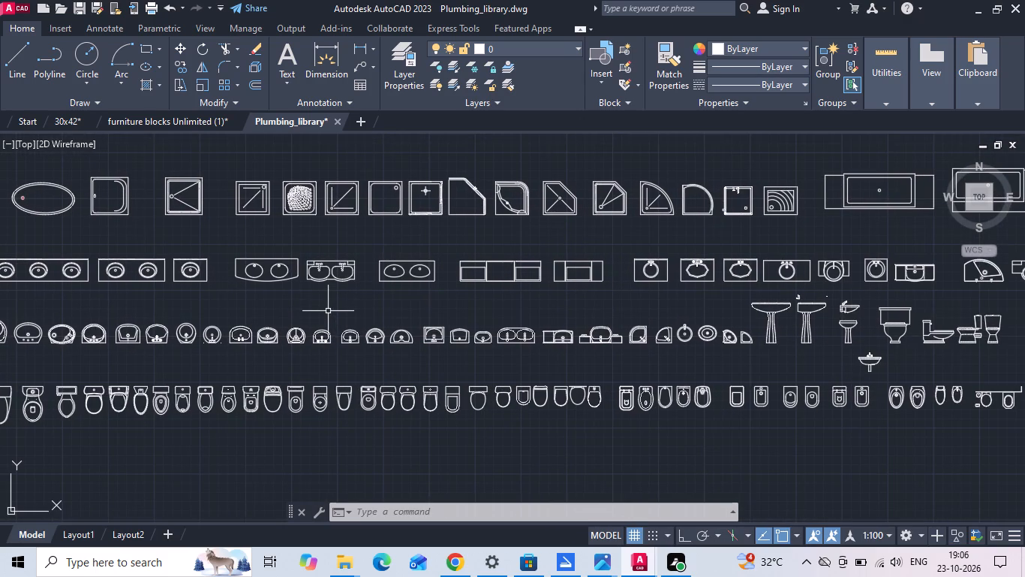
Save the Plumbing_library drawing and return to the 30x42 drawing.
key("ctrl+s")
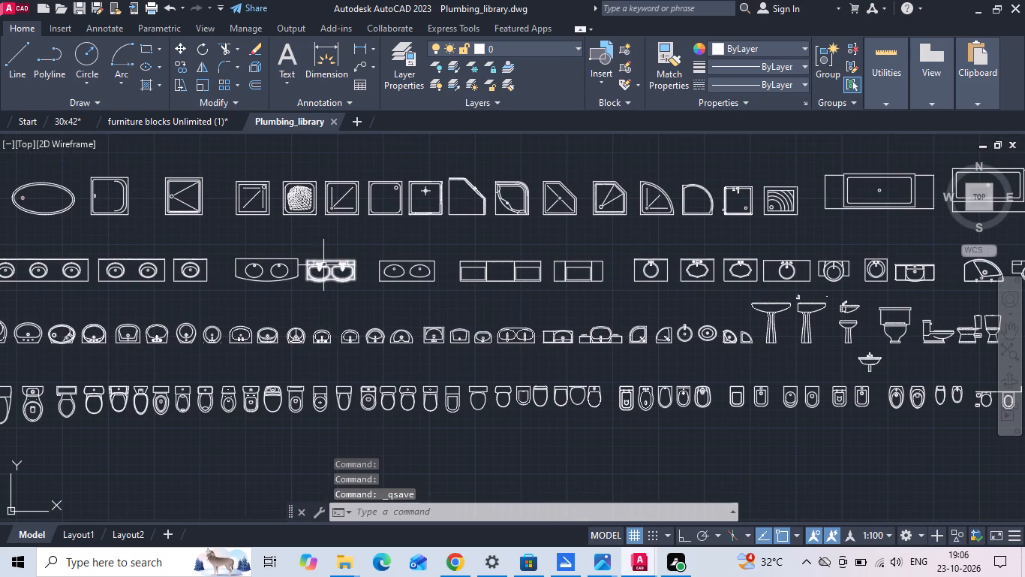
left_click(76, 123)
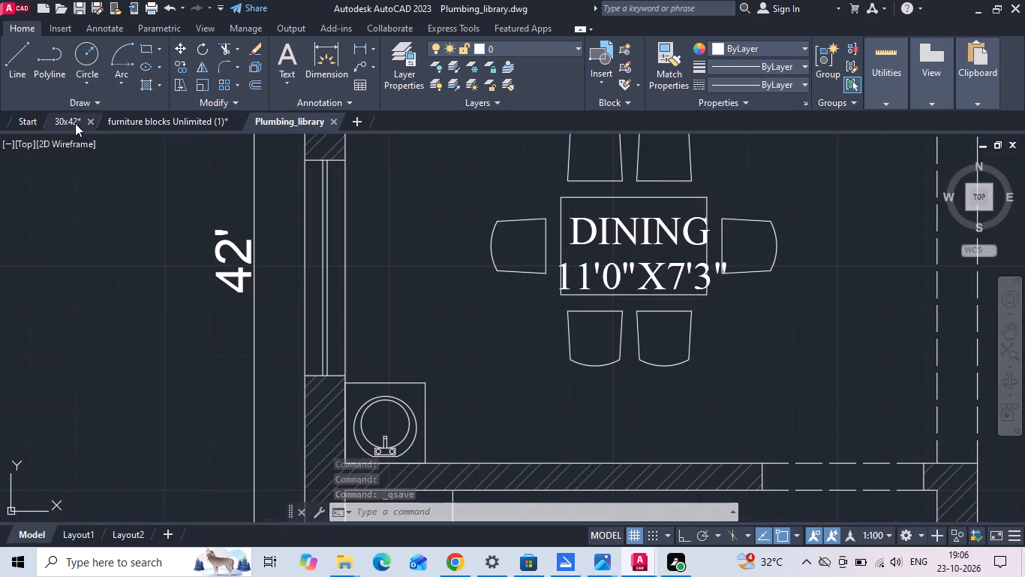
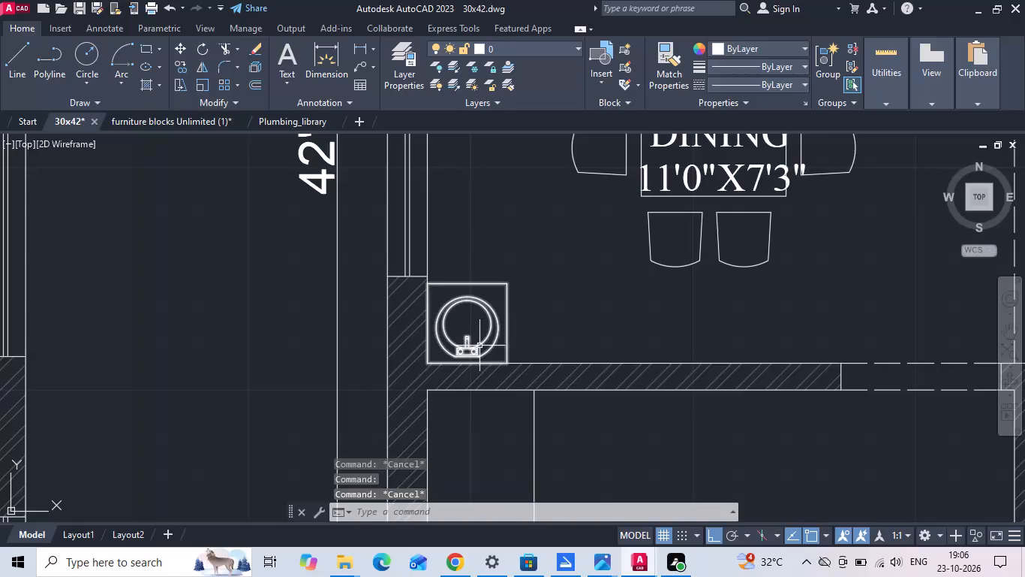
Insert the top-view bathroom faucet block from DesignCenter's House Designer blocks into the KITCHEN and close DesignCenter.
key("t")
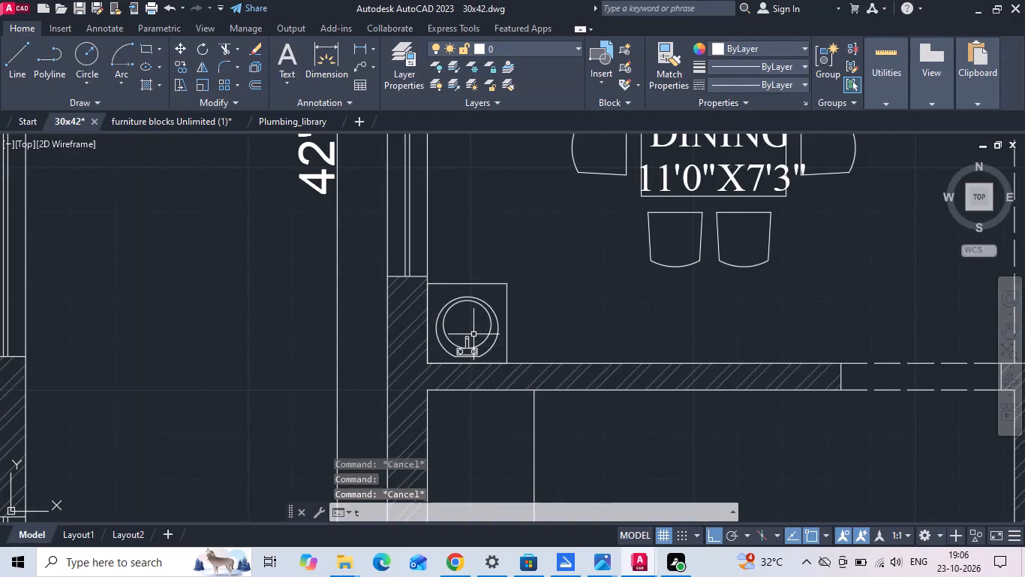
key("Escape")
type("dc")
key("space")
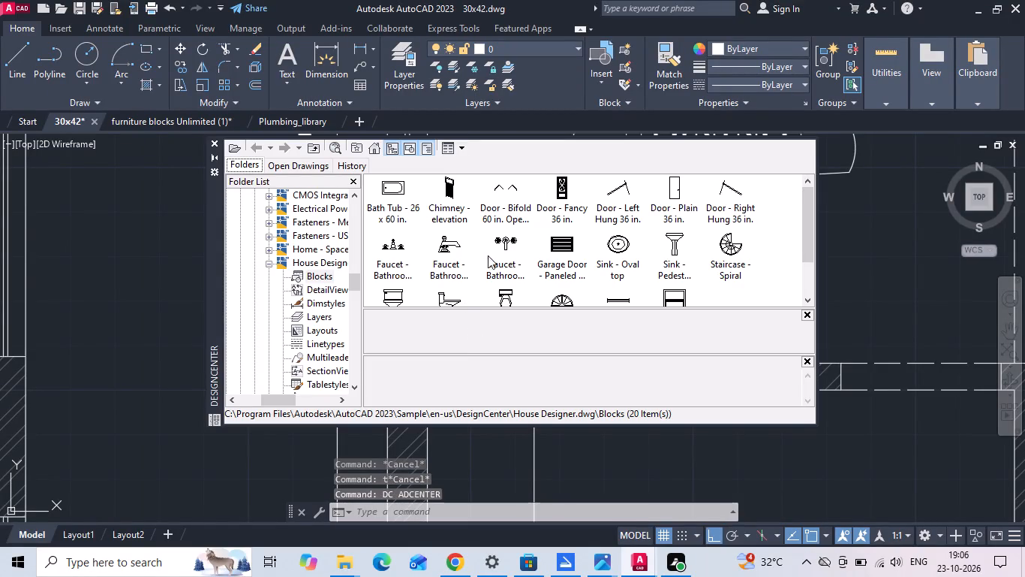
left_click_drag(505, 239, 630, 465)
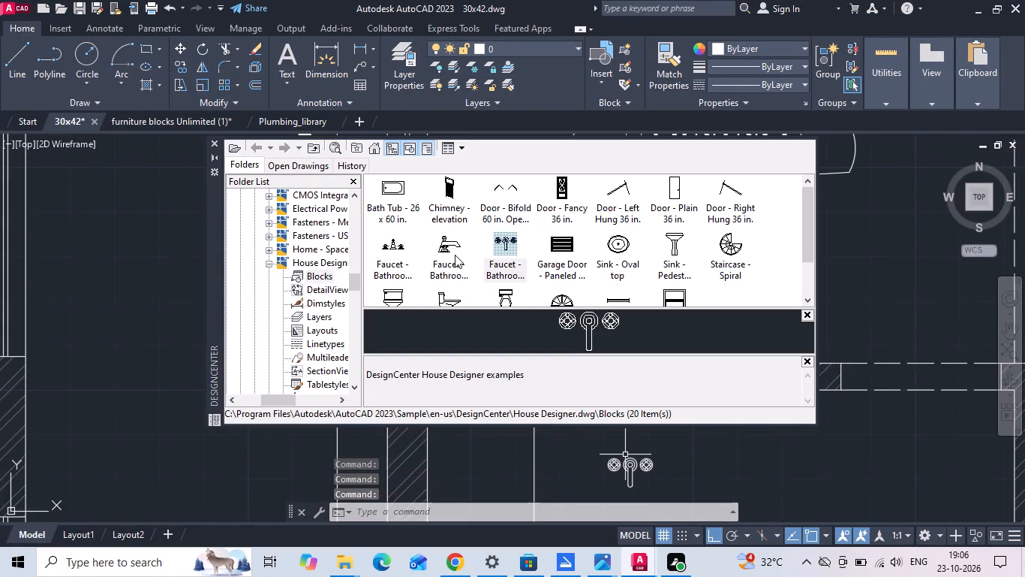
left_click(217, 143)
Move the faucet from the KITCHEN with Ortho off to just below the window of the 8'0"X4'0" A.TOILET.
scroll(450, 288, "down", 1)
left_click(574, 394)
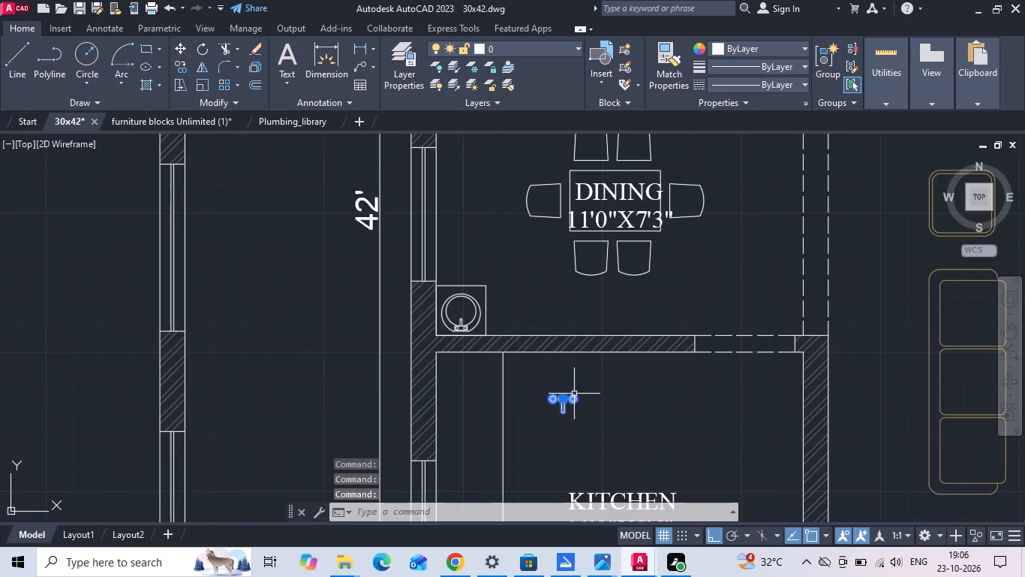
right_click(574, 394)
left_click(624, 273)
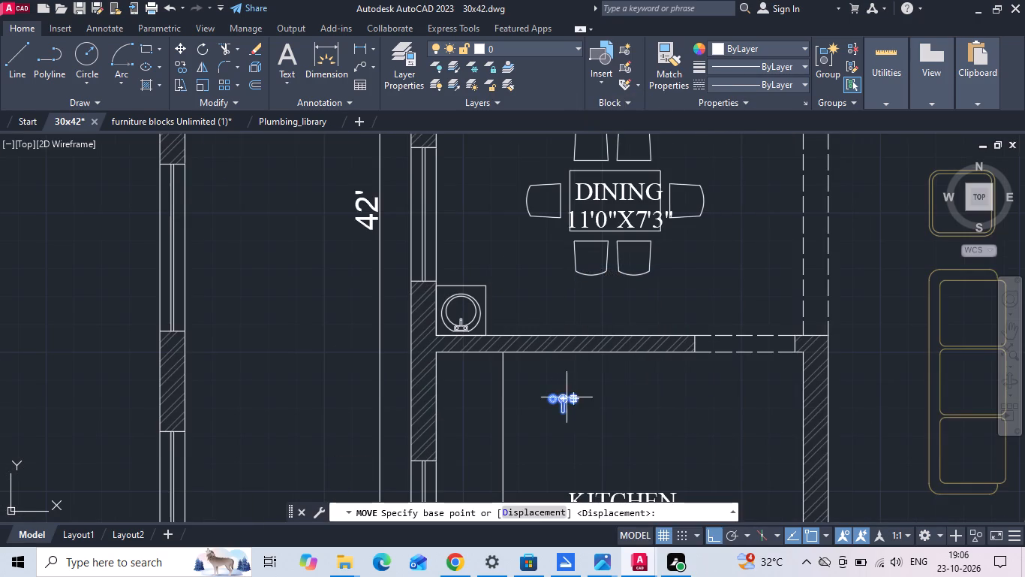
left_click(566, 403)
scroll(578, 467, "down", 1)
left_click(713, 536)
scroll(494, 456, "down", 2)
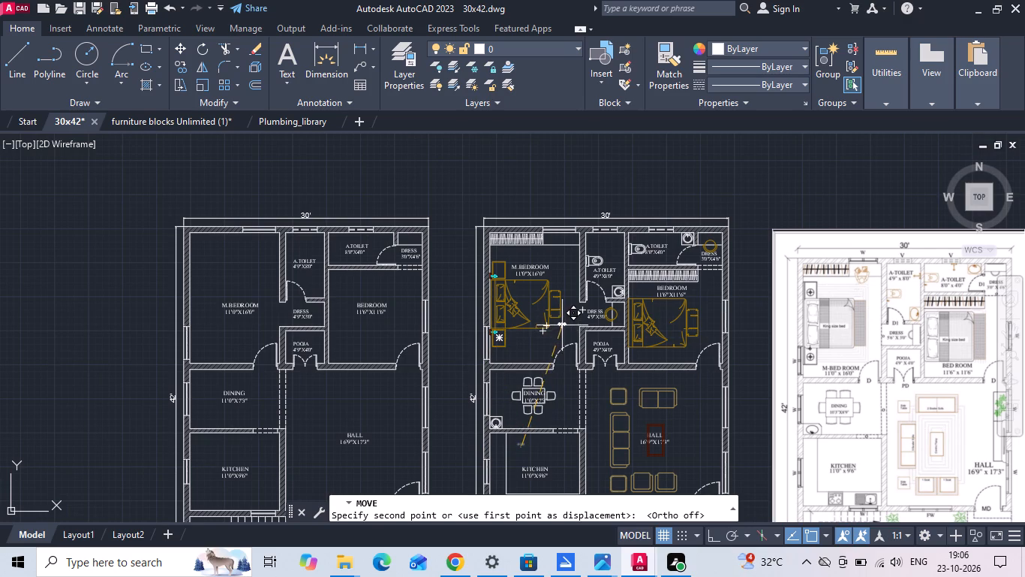
scroll(675, 240, "up", 4)
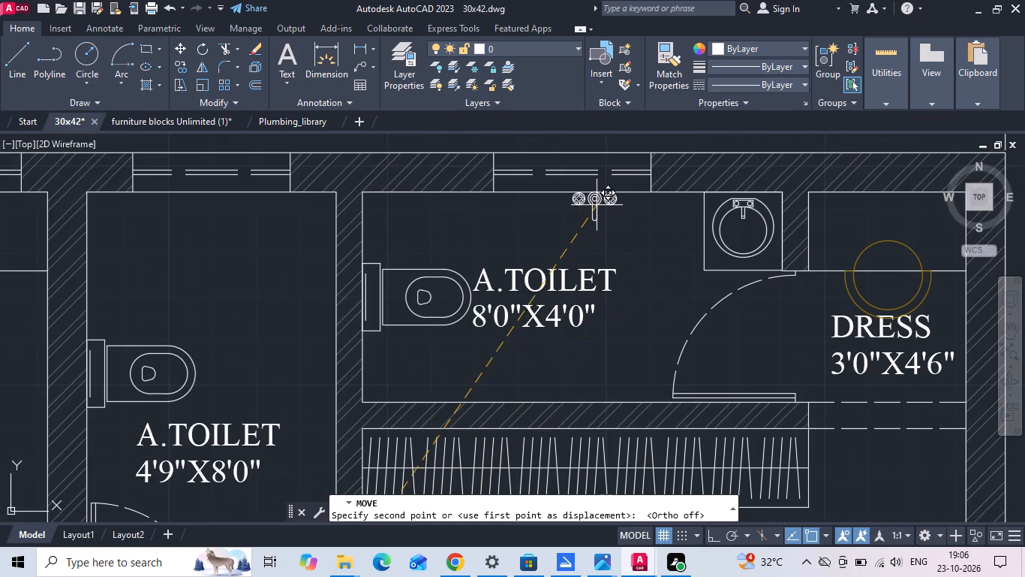
left_click(597, 205)
Move the faucet by the top of its middle disc onto the midpoint of the window's inner wall line in the 8'0"X4'0" A.TOILET.
scroll(603, 199, "up", 3)
left_click_drag(694, 207, 605, 223)
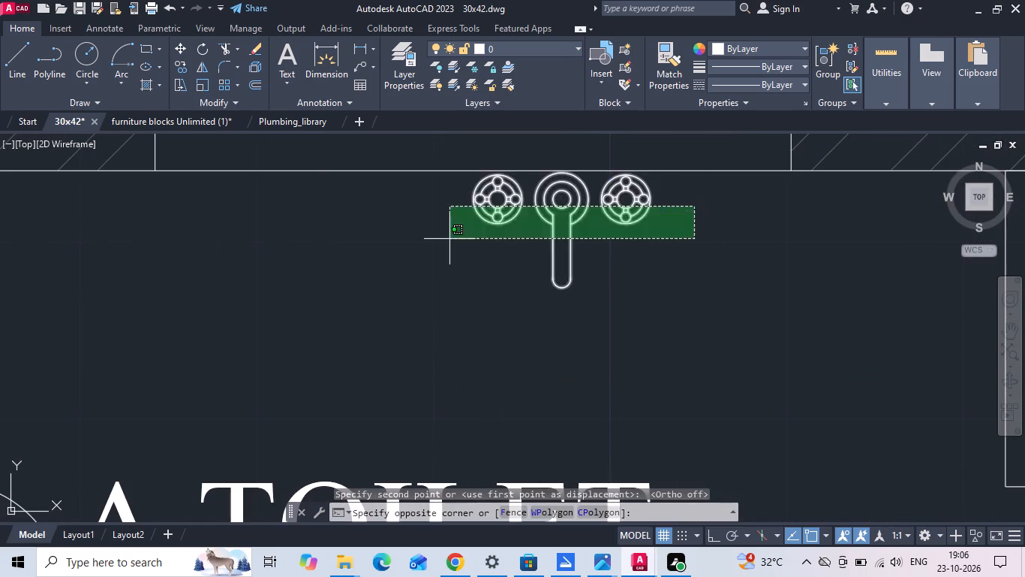
left_click(443, 240)
right_click(442, 240)
left_click(483, 277)
scroll(545, 159, "up", 1)
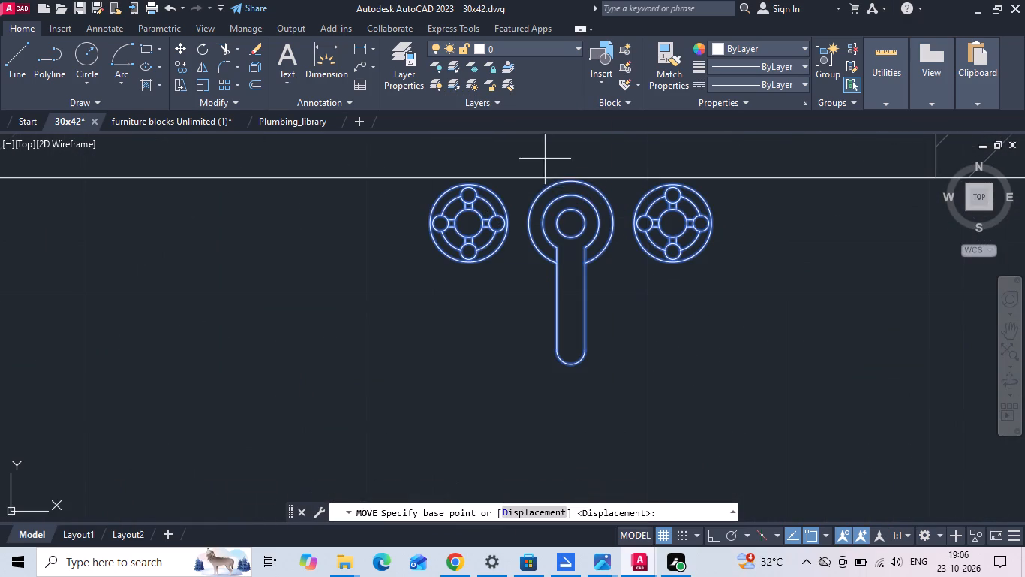
left_click(576, 180)
scroll(502, 254, "down", 3)
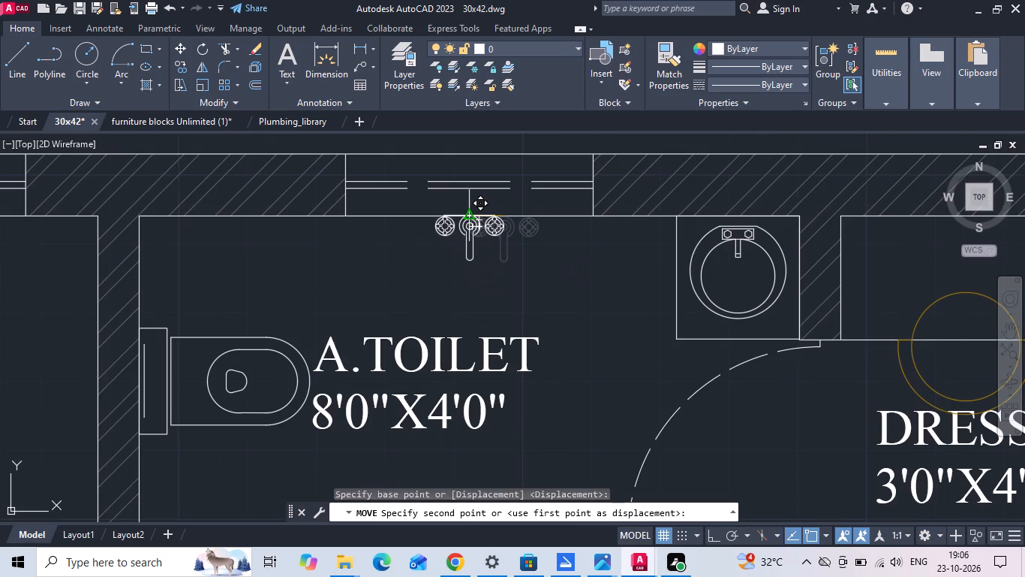
left_click(464, 213)
Copy the faucet with Ortho on about 6'-2" straight west into the 4'9"X8'0" A.TOILET.
left_click(503, 225)
right_click(501, 226)
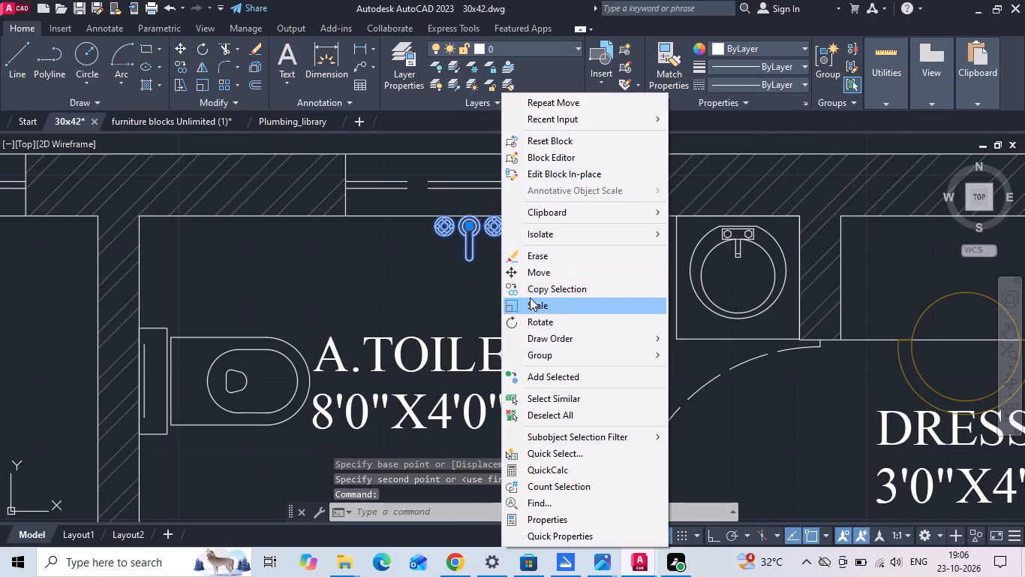
left_click(532, 294)
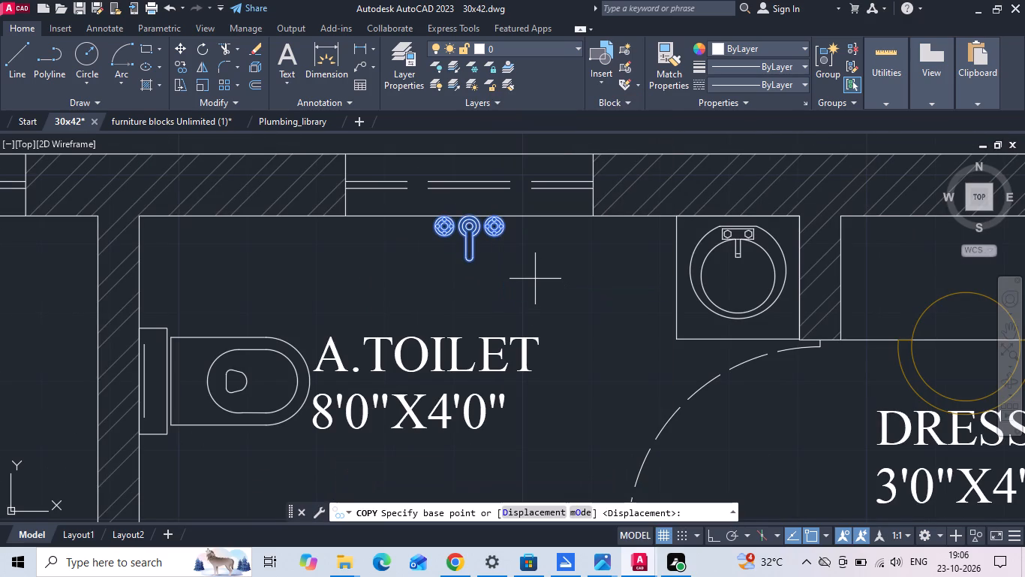
key("F8")
left_click(536, 279)
scroll(450, 276, "down", 2)
left_click(284, 309)
key("Escape")
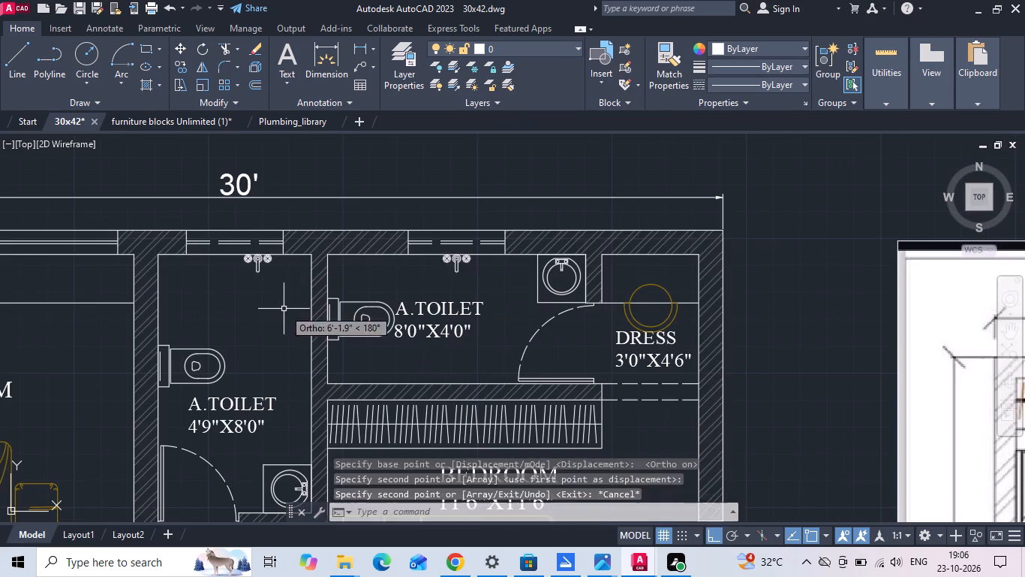
Rotate the copied faucet in the 4'9"X8'0" A.TOILET by 270° so its spout points west.
scroll(268, 255, "up", 3)
left_click(297, 285)
left_click(194, 310)
right_click(188, 308)
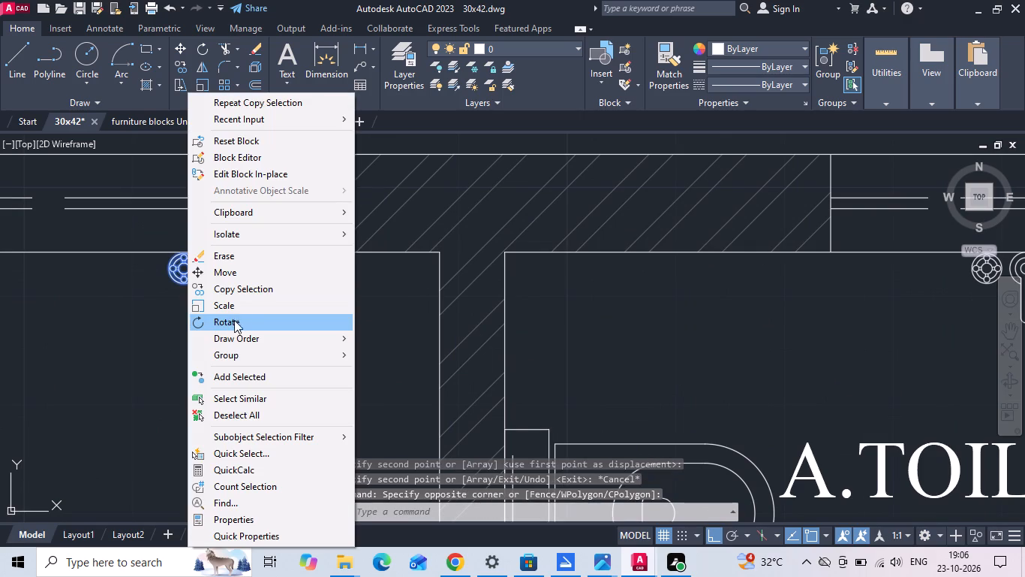
left_click(237, 321)
left_click(302, 322)
left_click(299, 334)
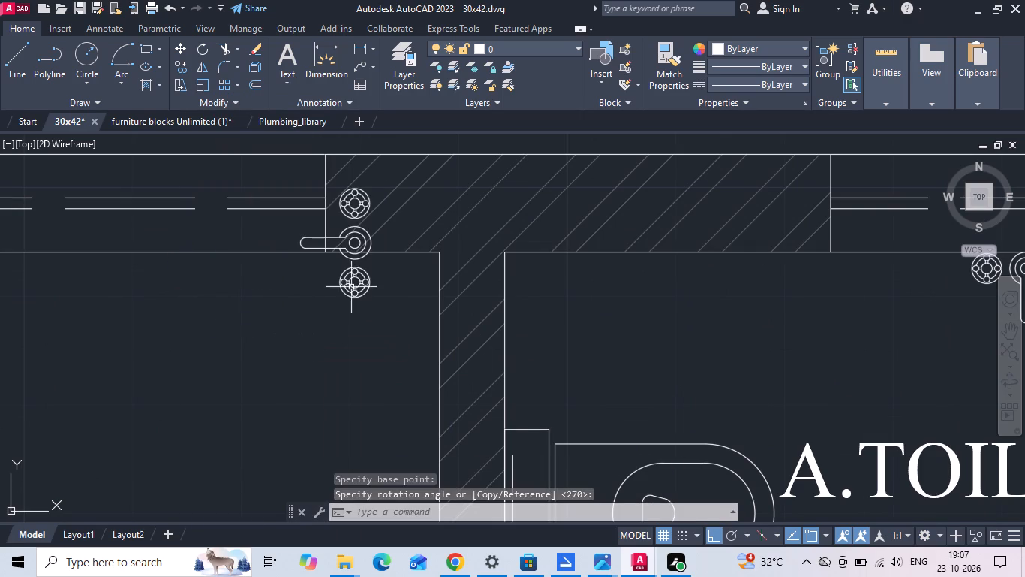
Move the rotated faucet by the east edge of its middle disc to the upper-right inner wall corner of the 4'9"X8'0" A.TOILET.
left_click(353, 285)
right_click(353, 284)
left_click(392, 276)
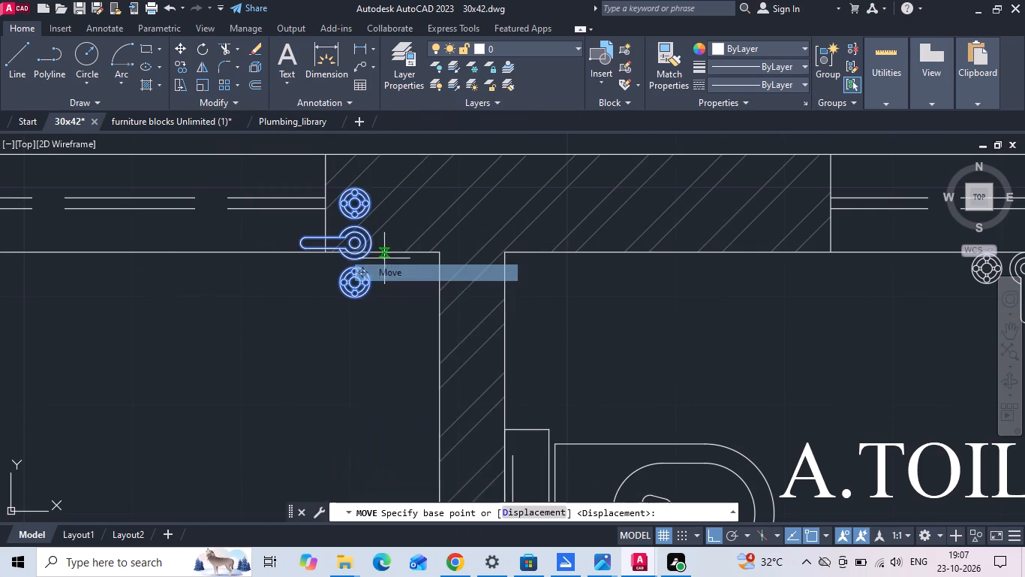
scroll(378, 249, "up", 1)
left_click(366, 242)
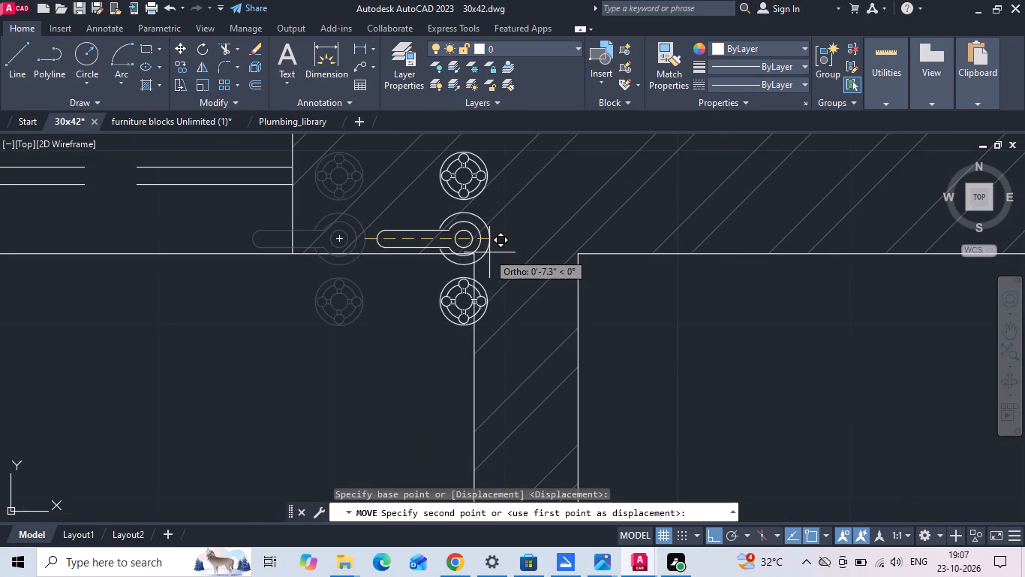
left_click(475, 252)
Move the rotated faucet about 1'-2" straight down along the east wall of the 4'9"X8'0" A.TOILET.
left_click(439, 274)
right_click(439, 274)
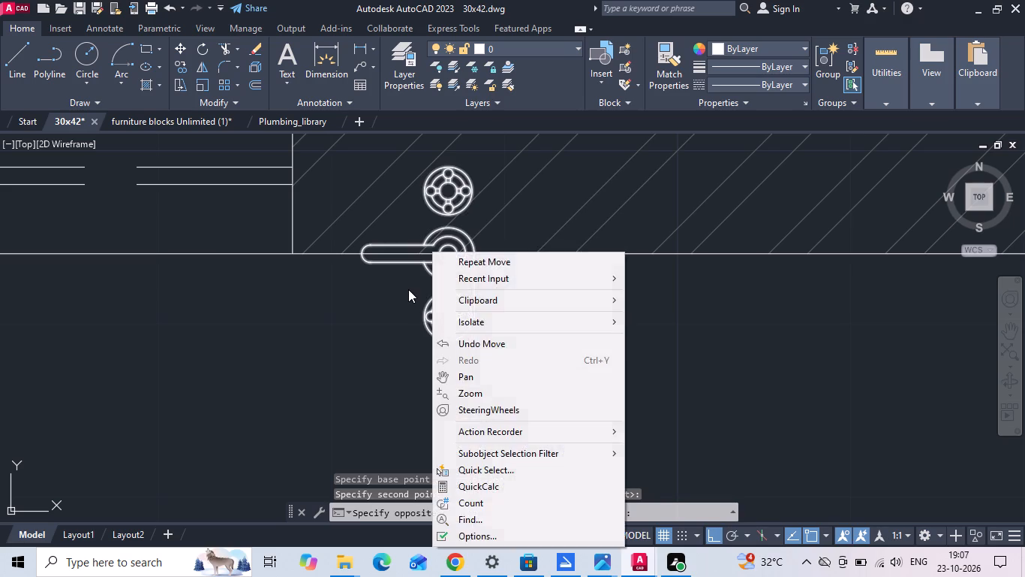
left_click(408, 289)
right_click(407, 289)
left_click(454, 278)
scroll(455, 244, "down", 2)
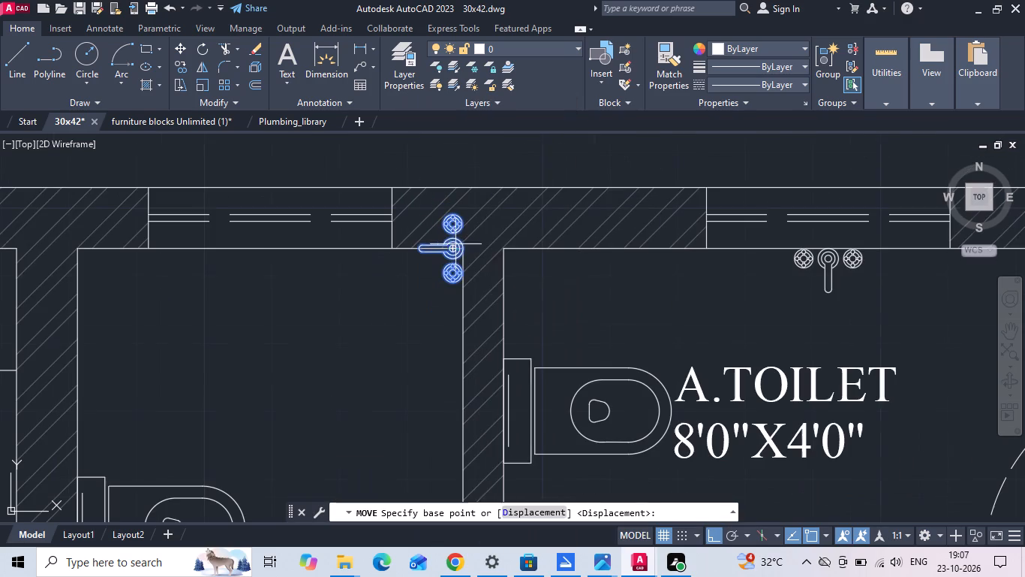
left_click(639, 301)
middle_click_drag(636, 346, 619, 294)
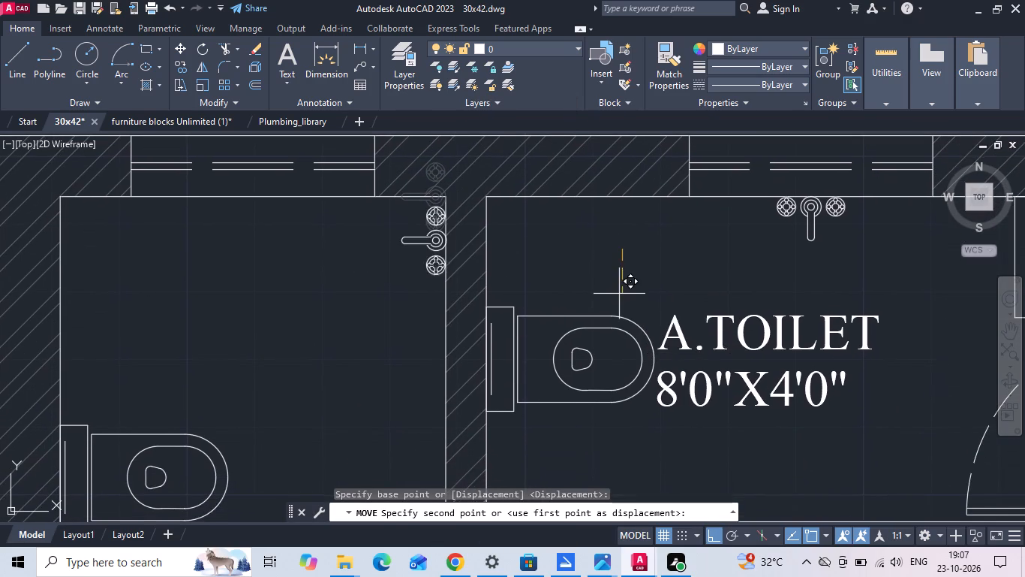
scroll(624, 337, "up", 1)
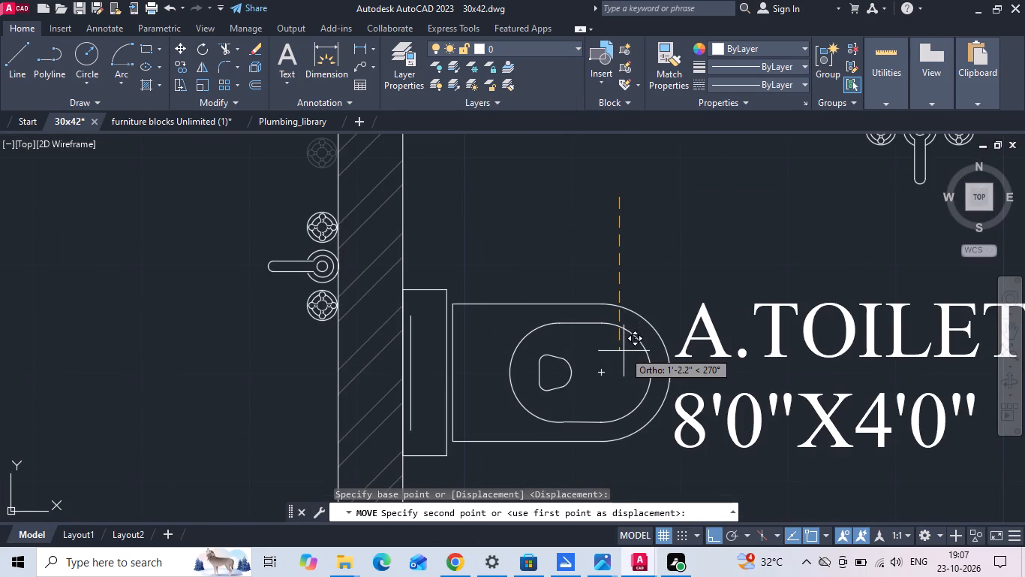
left_click(624, 352)
scroll(409, 243, "down", 3)
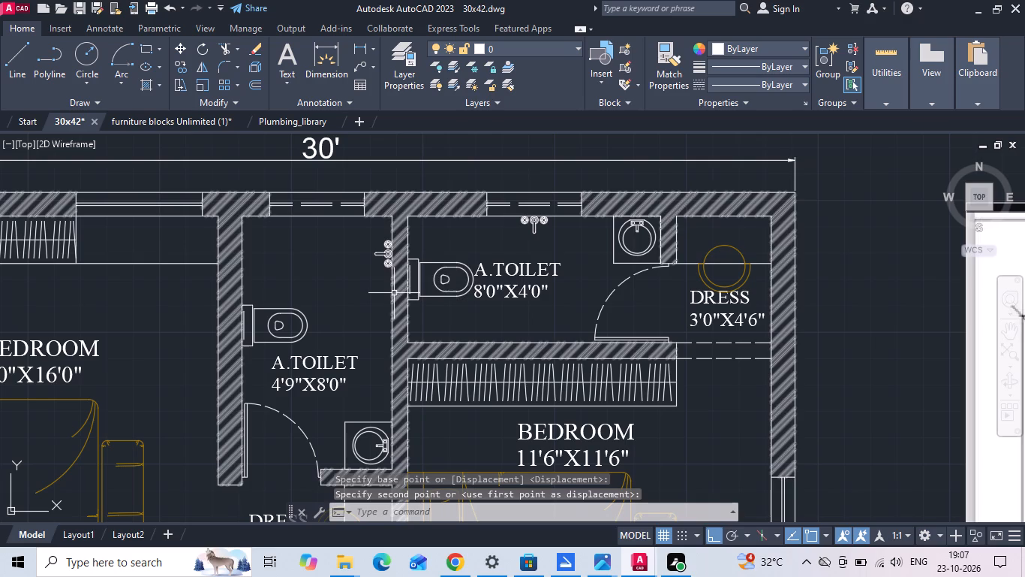
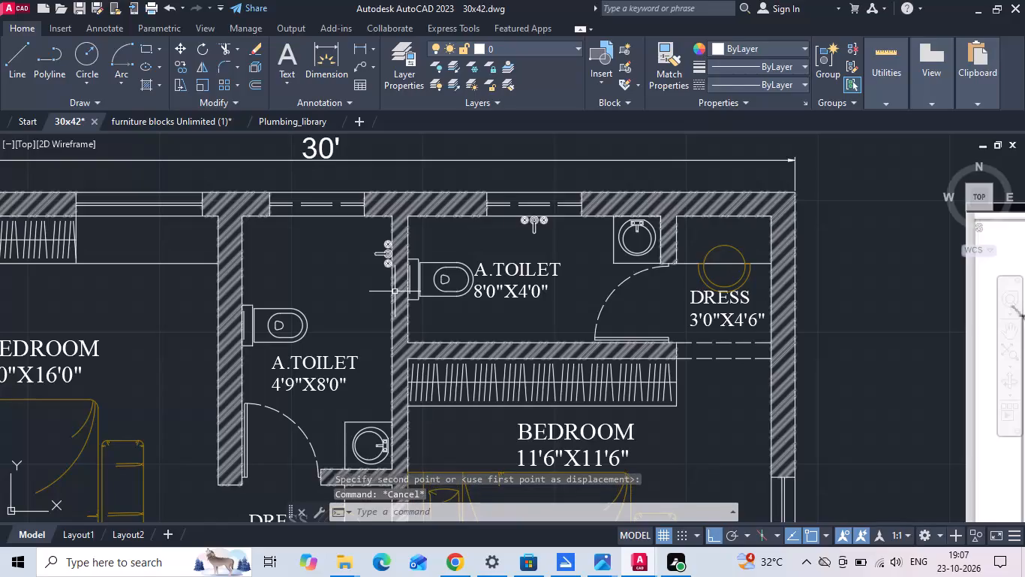
Save the drawing.
key("ctrl+s")
key("ctrl+s")
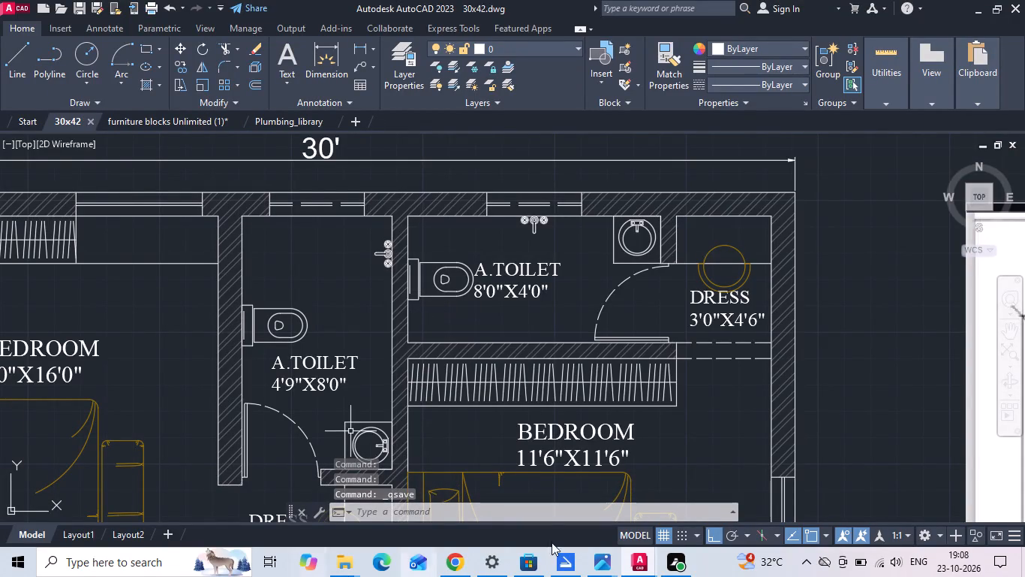
Check the depth of the rounded TV panel from the HALL's east wall in the reference image with a linear dimension.
middle_click_drag(417, 348, 511, 255)
scroll(522, 247, "down", 1)
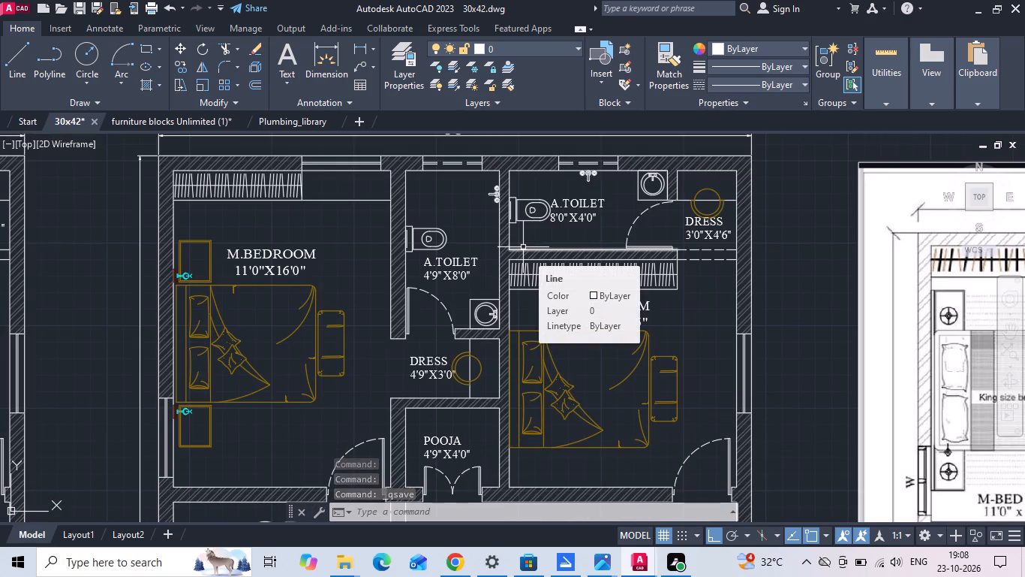
scroll(523, 247, "down", 1)
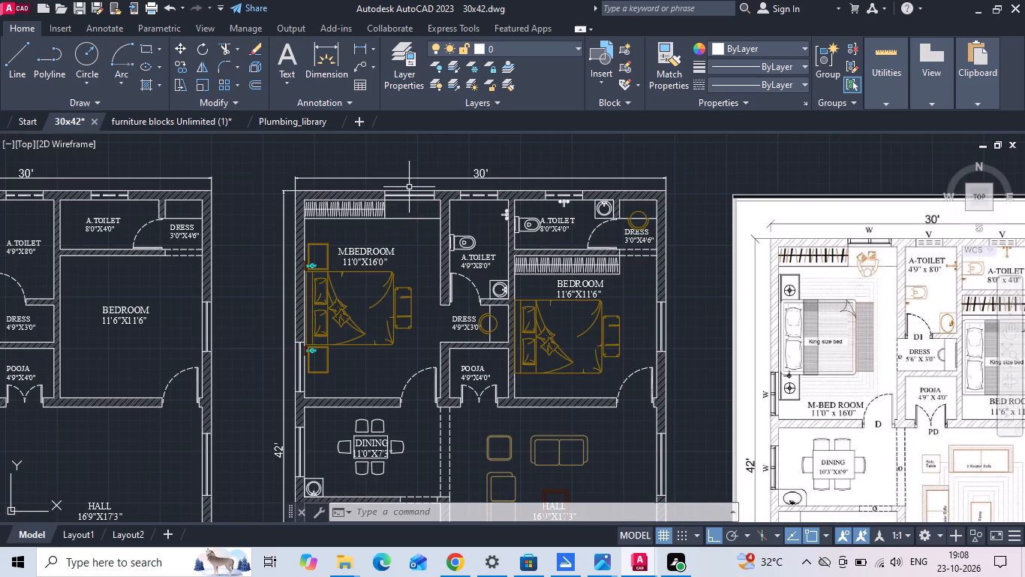
scroll(409, 187, "down", 1)
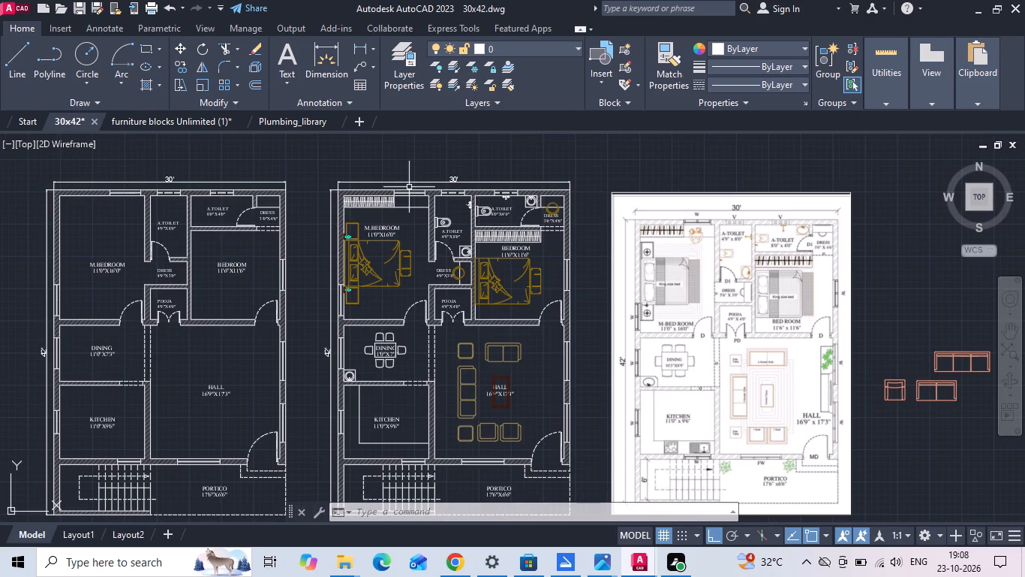
scroll(409, 187, "down", 1)
scroll(621, 346, "up", 1)
scroll(754, 324, "up", 2)
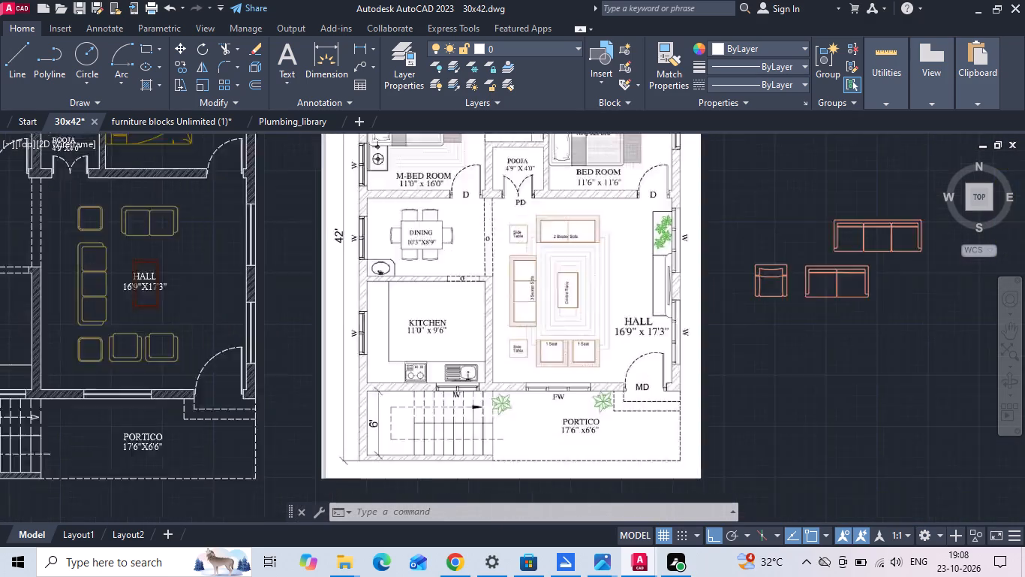
scroll(597, 269, "up", 1)
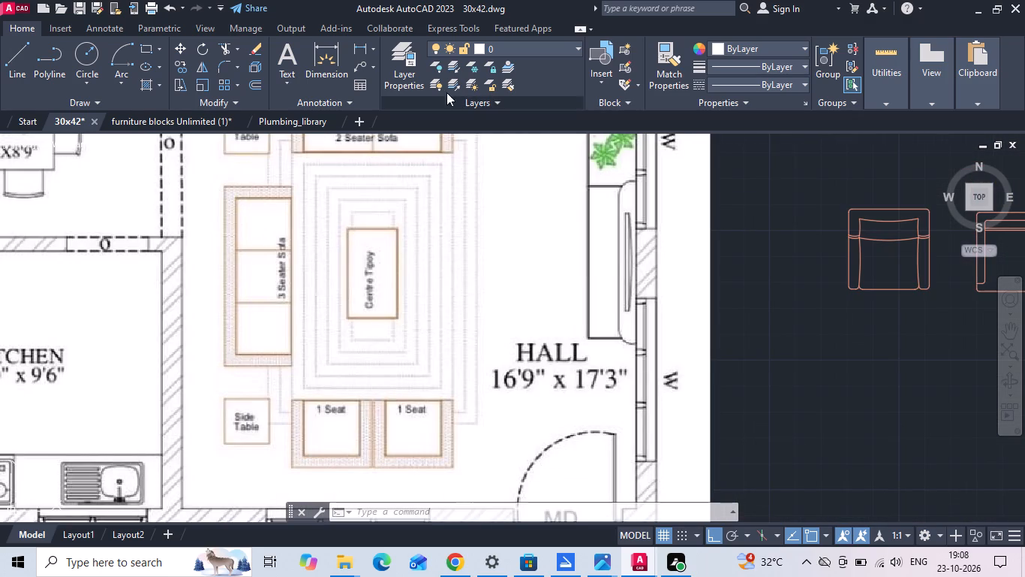
left_click(361, 50)
scroll(625, 269, "up", 1)
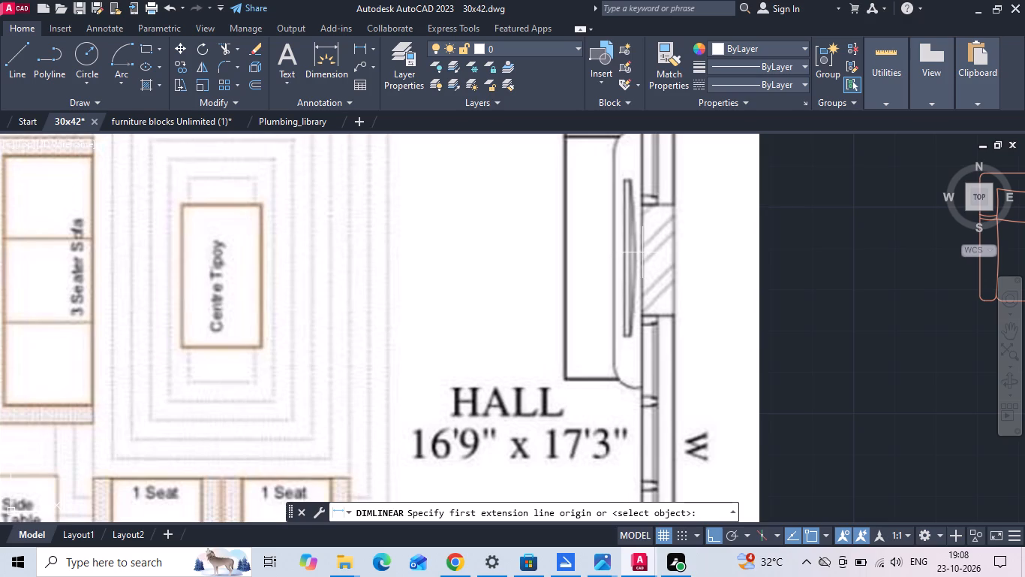
left_click(642, 252)
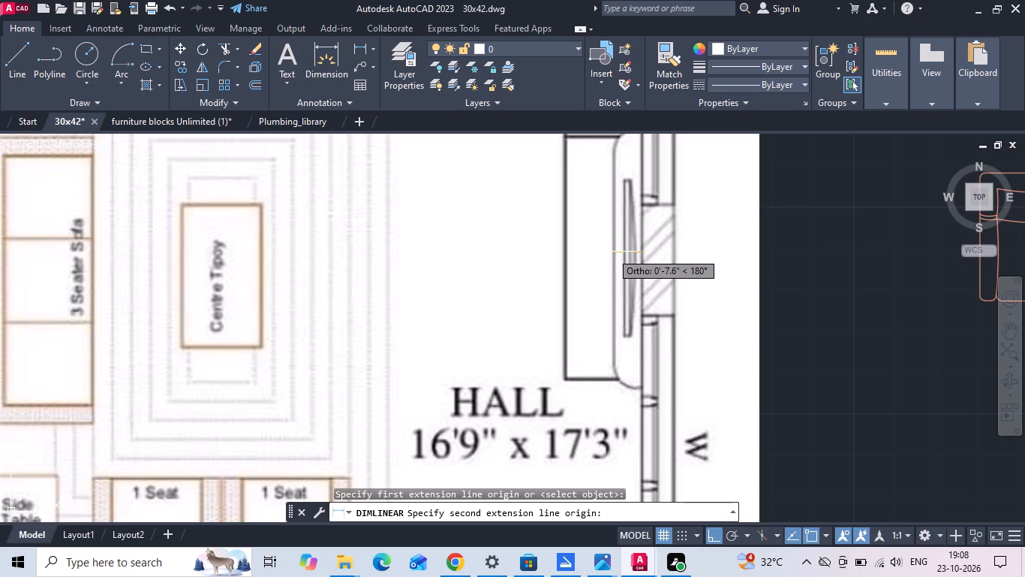
scroll(610, 253, "up", 2)
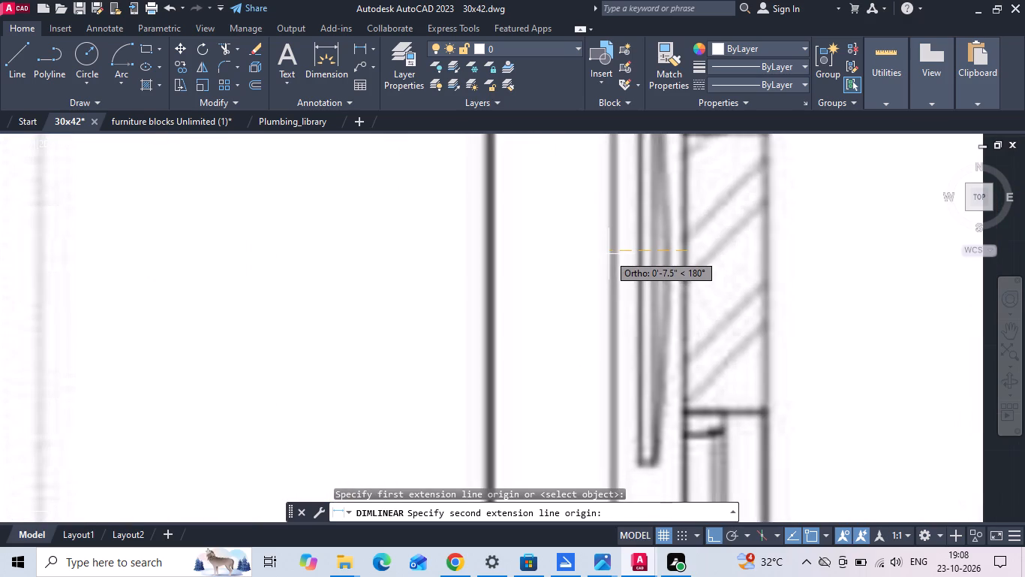
scroll(609, 254, "down", 3)
key("Escape")
Check the north-south length of the rounded TV panel in the reference image's HALL with a linear dimension.
key("space")
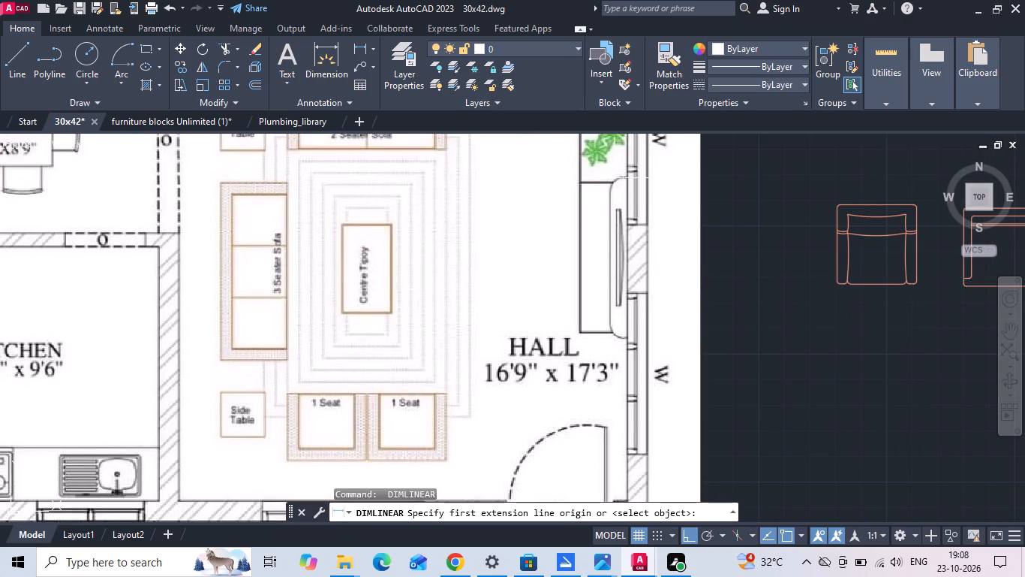
left_click(623, 178)
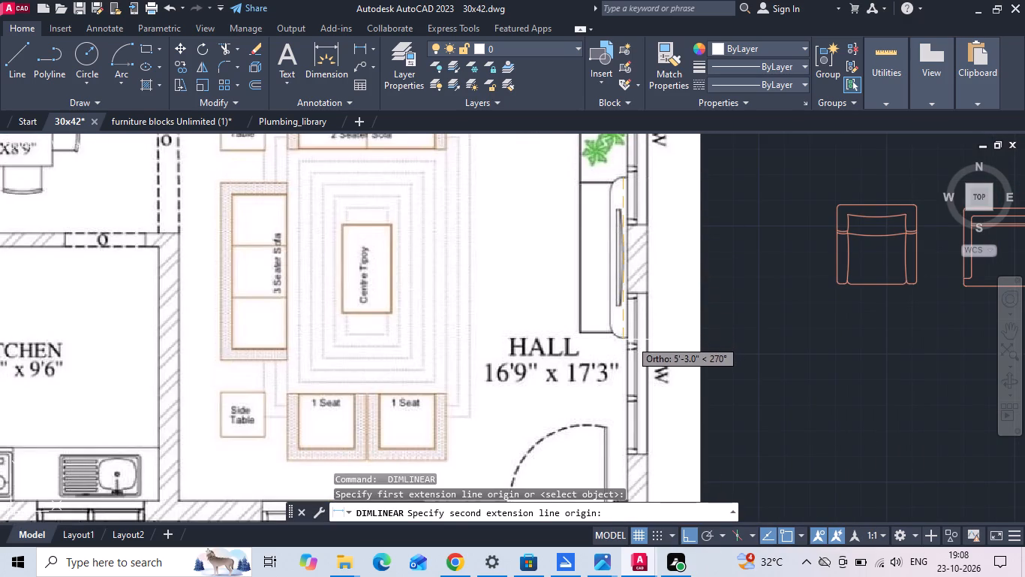
key("Escape")
Draw a 6" line west into the HALL from the midpoint of the hatched pier between the two east-wall windows.
scroll(644, 326, "down", 3)
scroll(338, 320, "up", 1)
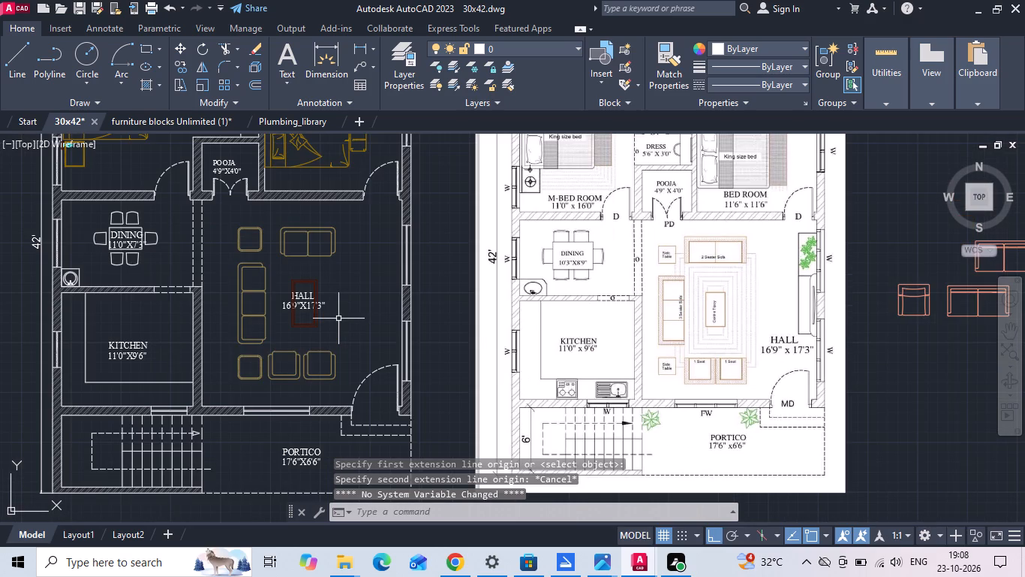
type("l")
key("space")
scroll(396, 295, "up", 3)
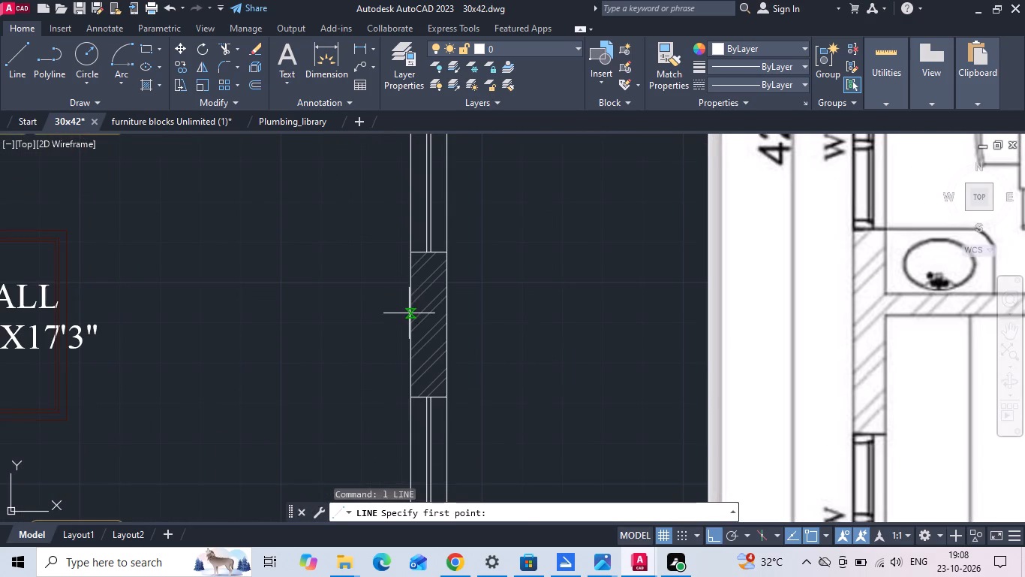
left_click(406, 325)
type("6")
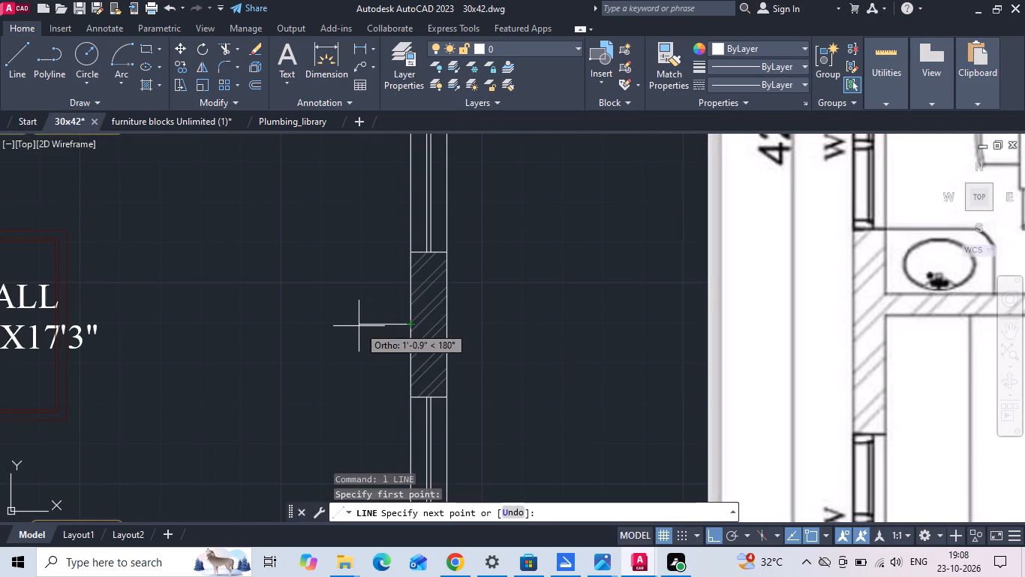
key("space")
key("Escape")
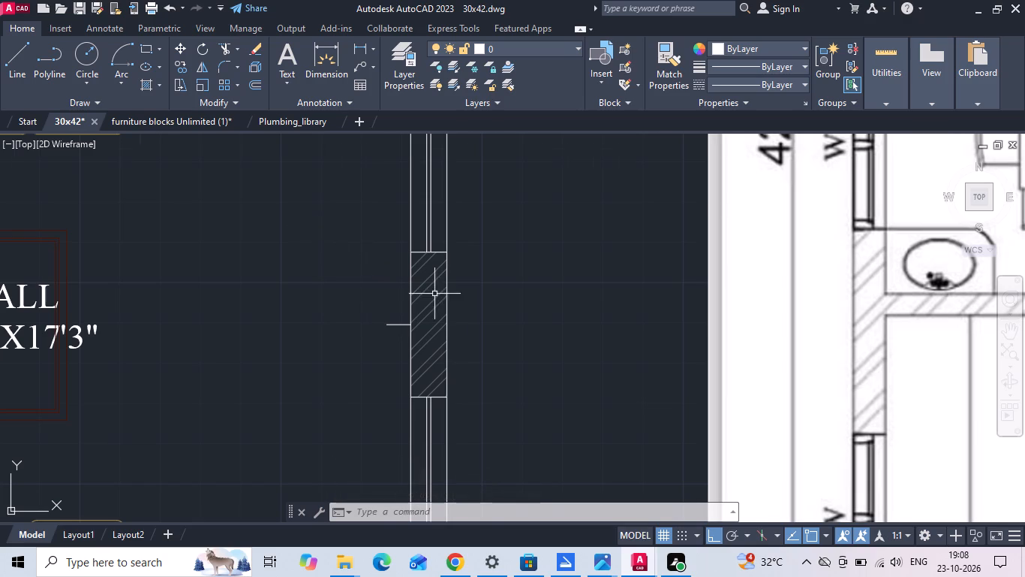
Offset the 6" line at the east-wall pier by 2'6" to both the north and the south.
scroll(577, 328, "down", 1)
type("o")
key("space")
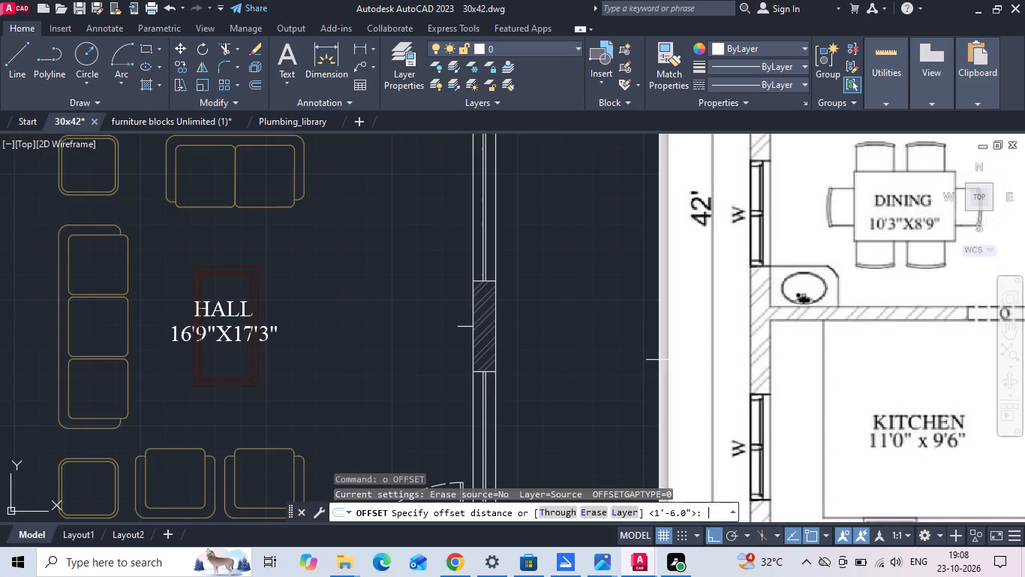
type("2'")
type("6")
key("space")
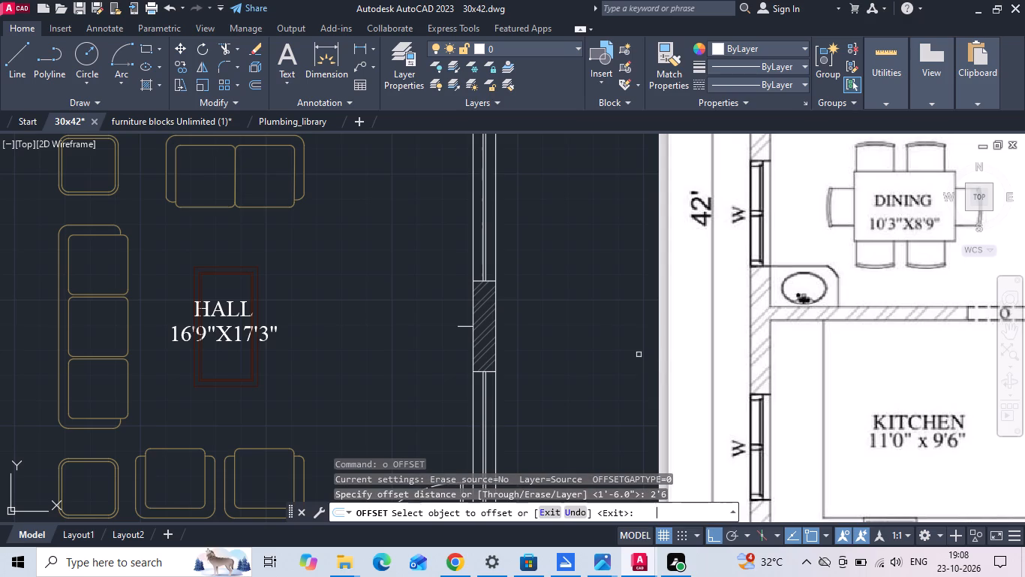
left_click(458, 326)
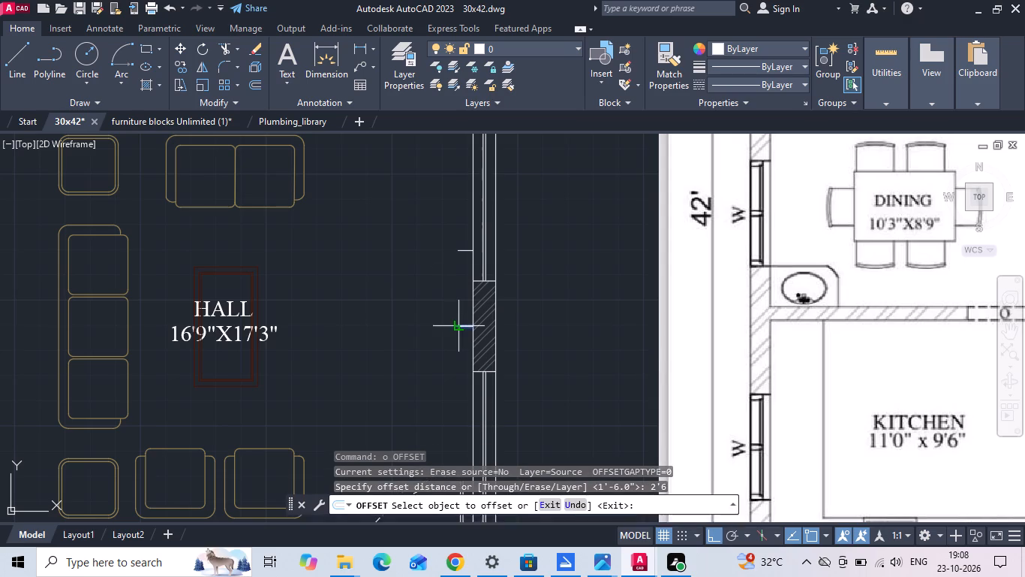
left_click(460, 263)
left_click(461, 328)
left_click(443, 394)
key("Escape")
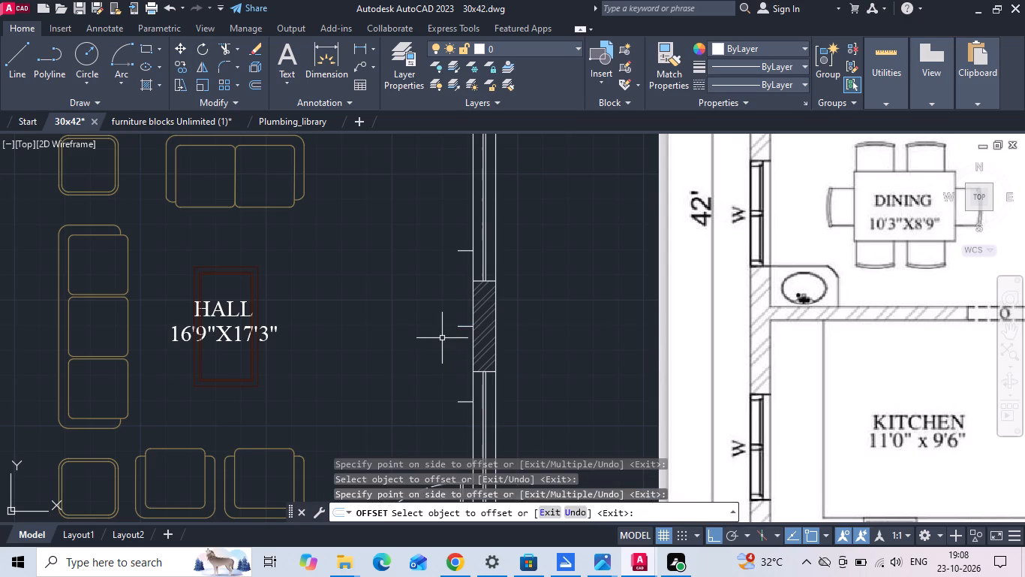
Draw a vertical line joining the west ends of the two offset lines to close the TV panel outline.
type("l")
key("space")
left_click(458, 254)
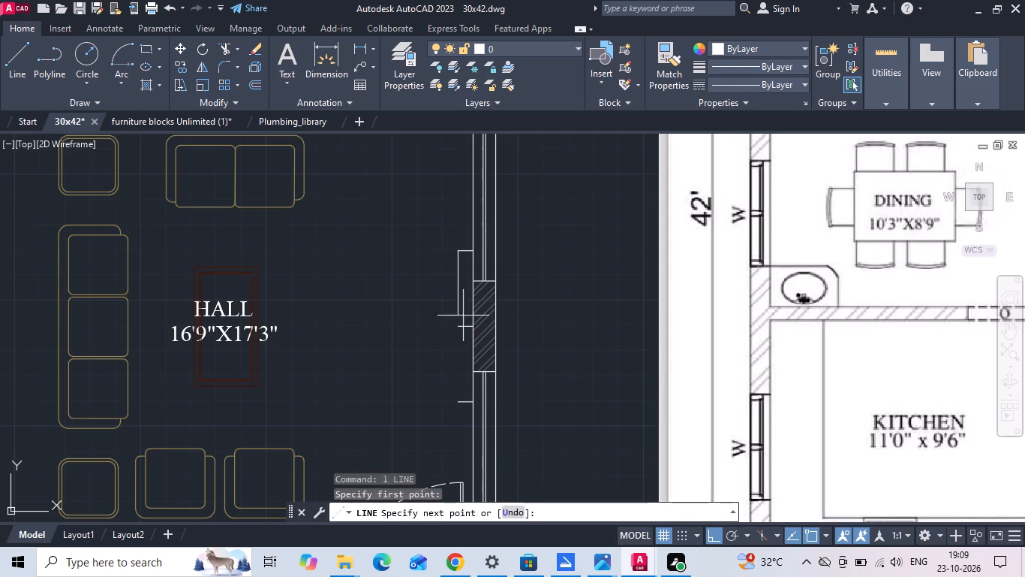
left_click(457, 398)
key("Escape")
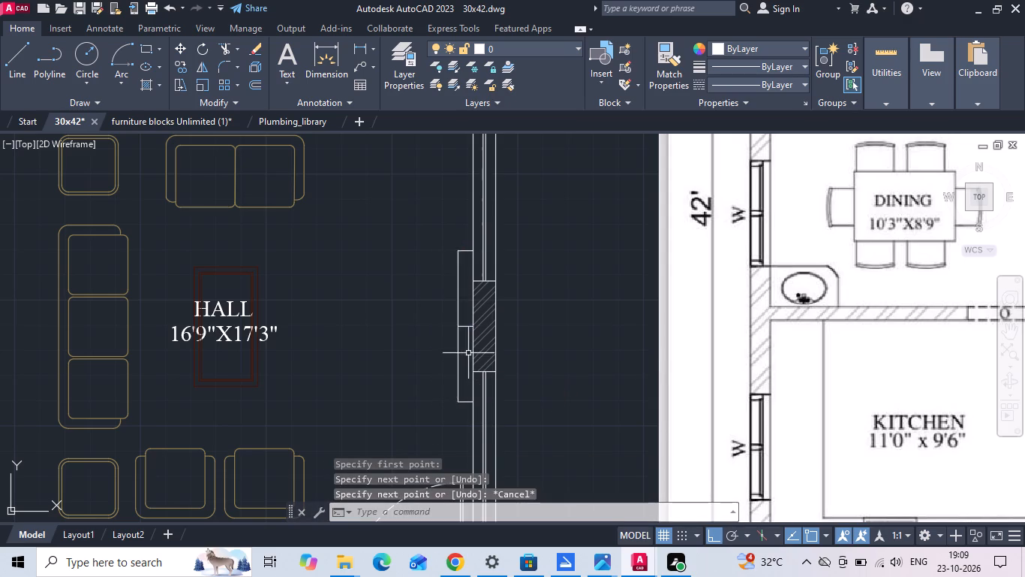
Erase the original 6" line in the middle of the TV panel outline.
scroll(468, 352, "up", 1)
left_click(465, 310)
left_click(465, 331)
key("Delete")
scroll(445, 337, "down", 2)
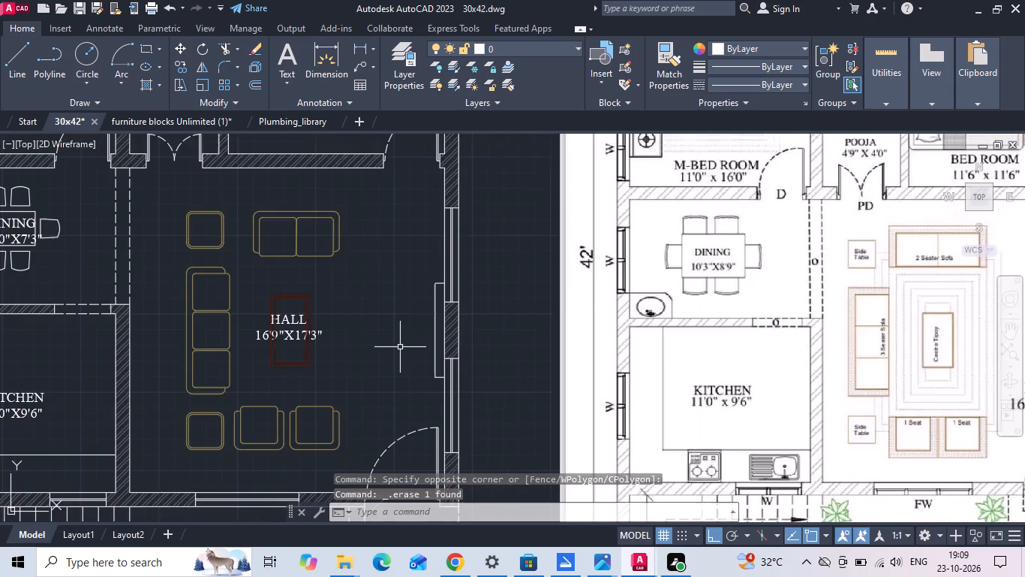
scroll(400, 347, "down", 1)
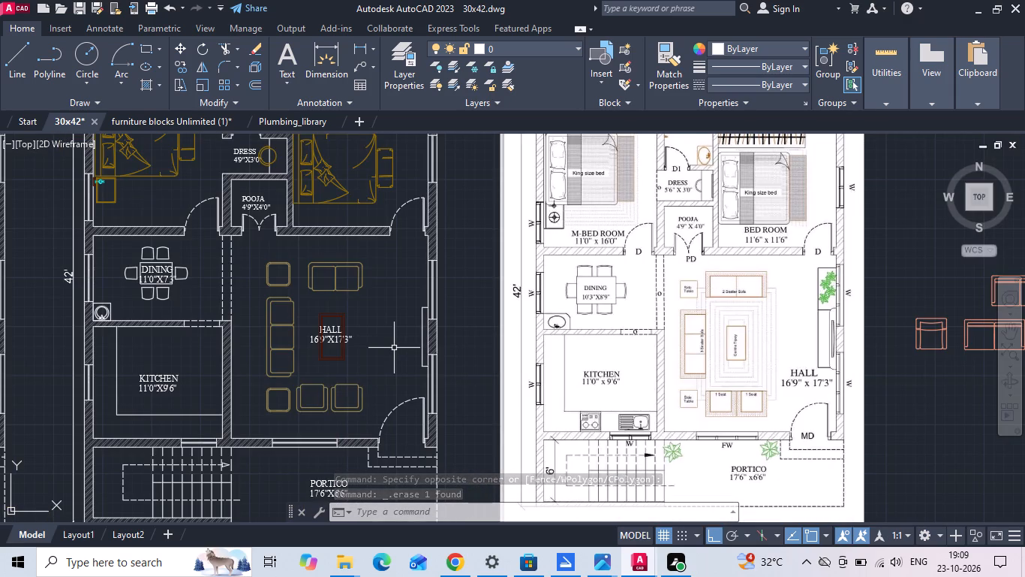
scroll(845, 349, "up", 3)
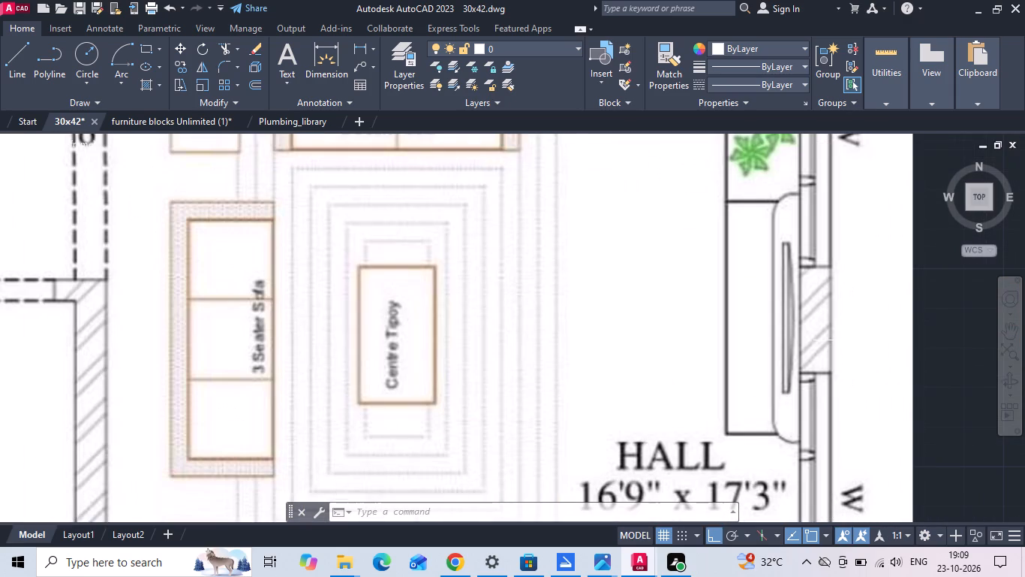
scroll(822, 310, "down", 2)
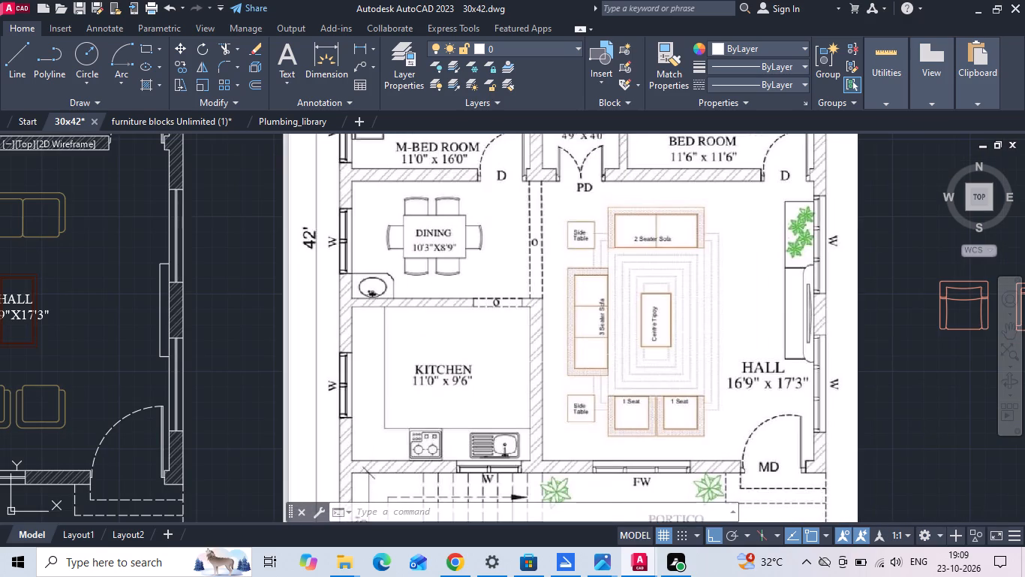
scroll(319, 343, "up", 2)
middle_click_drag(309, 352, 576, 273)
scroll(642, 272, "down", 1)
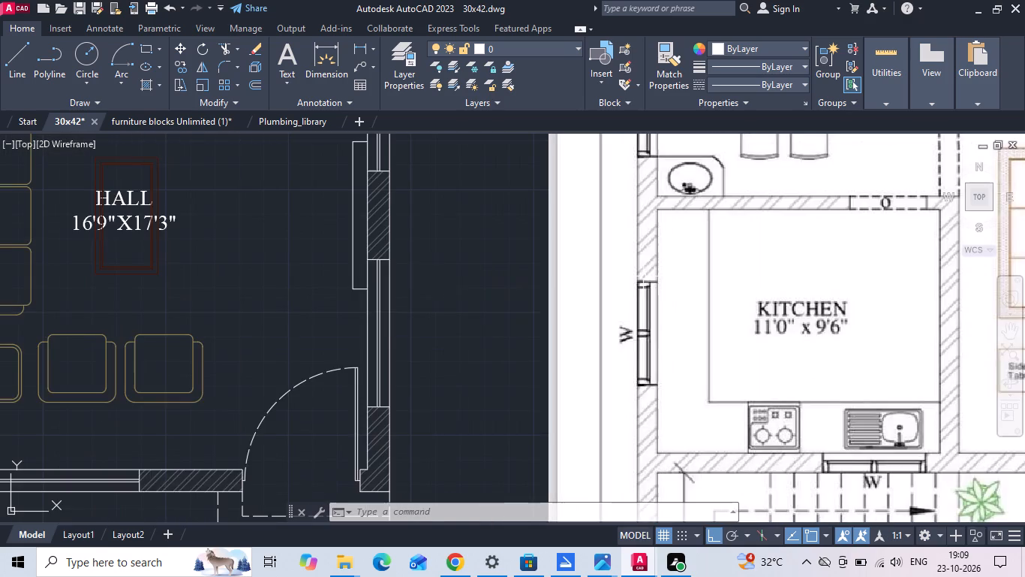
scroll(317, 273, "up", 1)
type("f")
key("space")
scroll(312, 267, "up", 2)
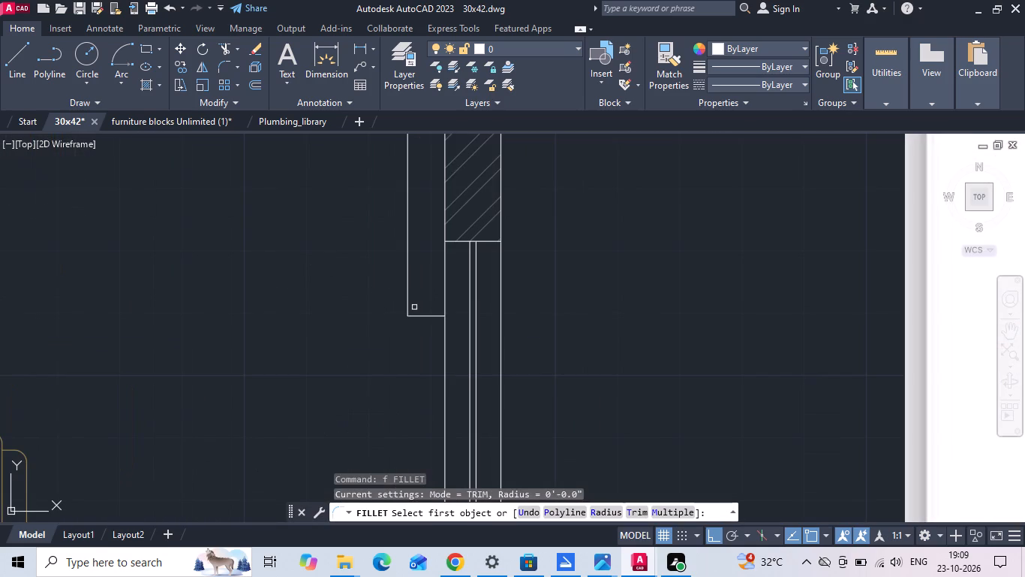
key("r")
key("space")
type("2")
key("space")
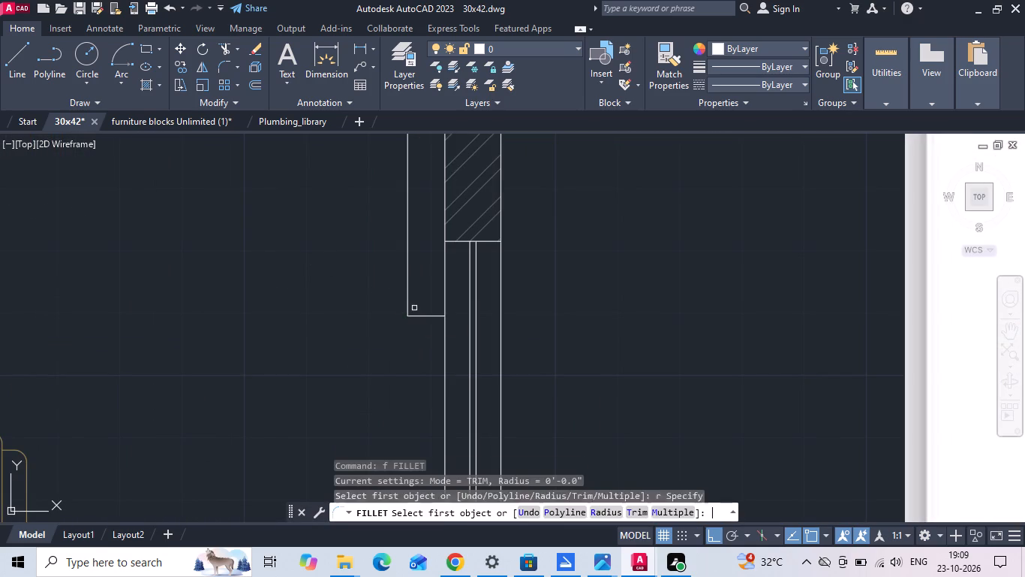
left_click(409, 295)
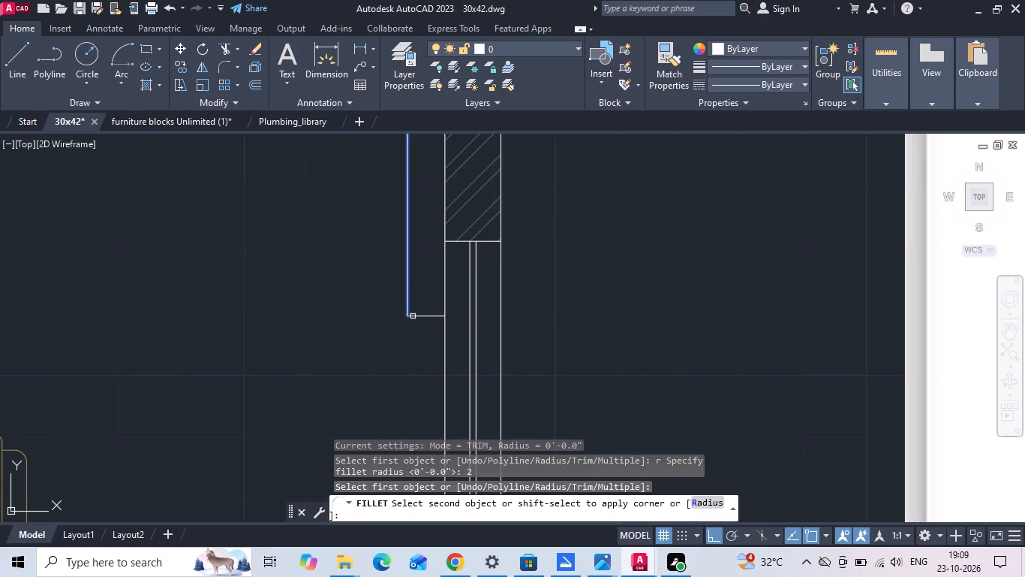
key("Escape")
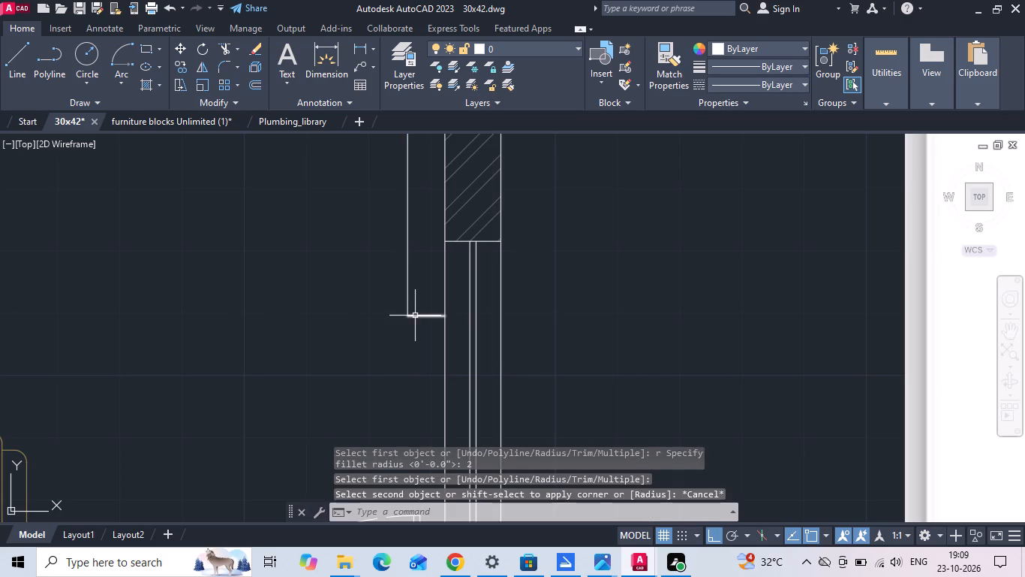
Fillet both west corners of the TV panel outline on the HALL's east wall with a 4" radius.
type("f r")
key("space")
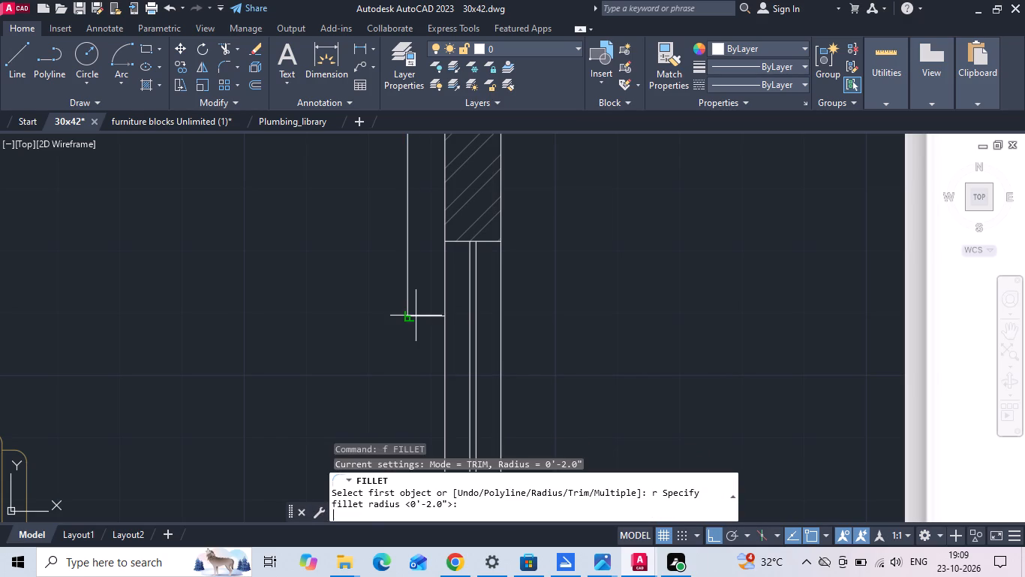
type("4")
key("space")
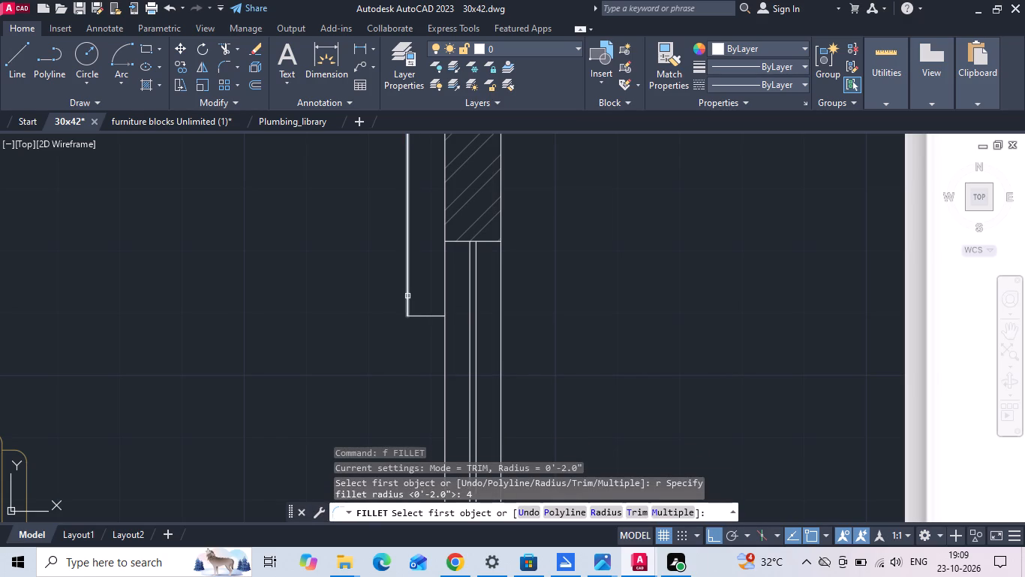
left_click(407, 296)
left_click(420, 318)
scroll(413, 366, "down", 2)
scroll(411, 275, "up", 1)
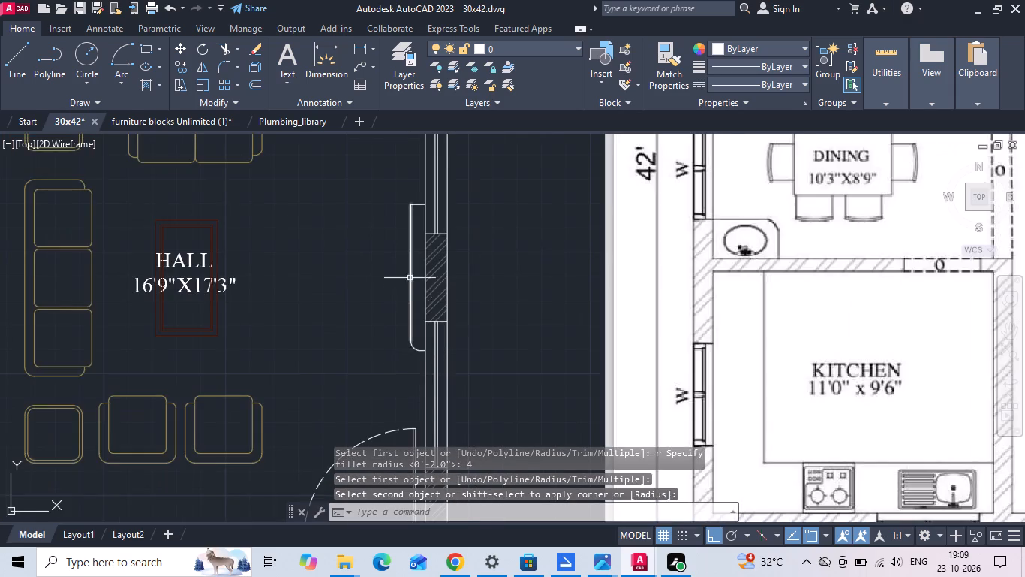
key("space")
left_click(418, 162)
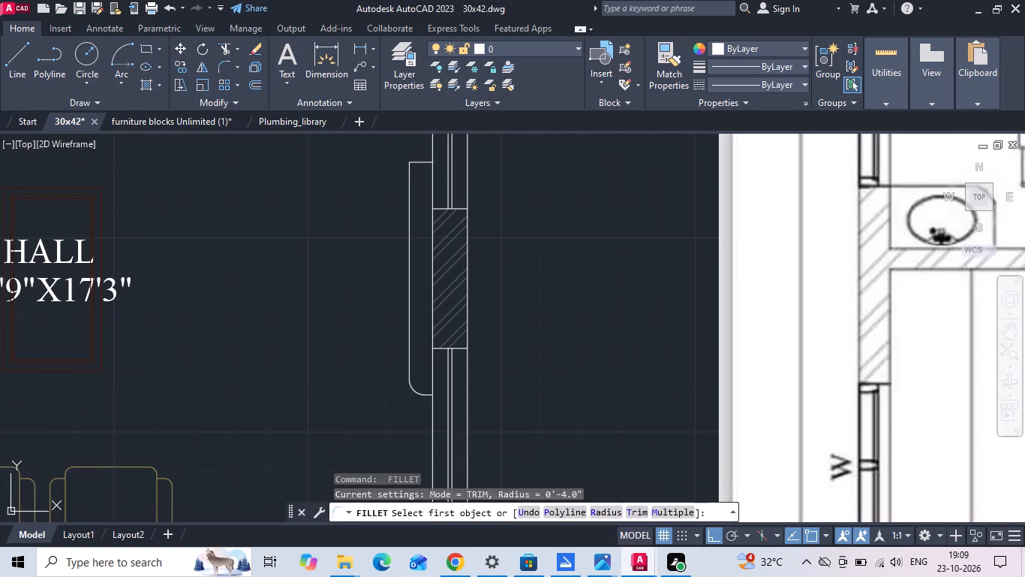
left_click(408, 201)
key("Escape")
Draw a 2" line west from the pier face's midpoint inside the TV panel outline, continuing with a vertical segment north.
type("l")
key("space")
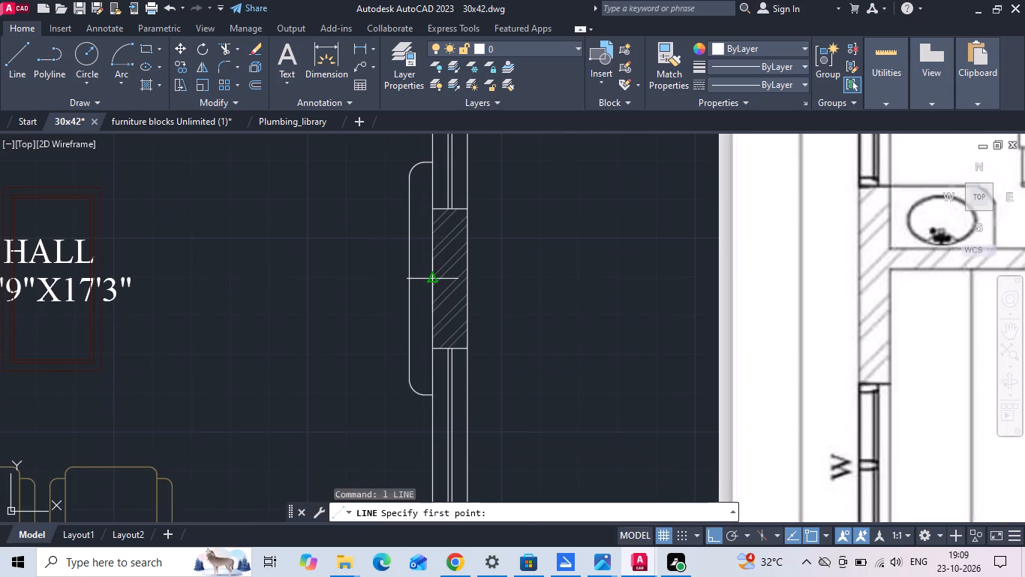
left_click(431, 278)
type("2")
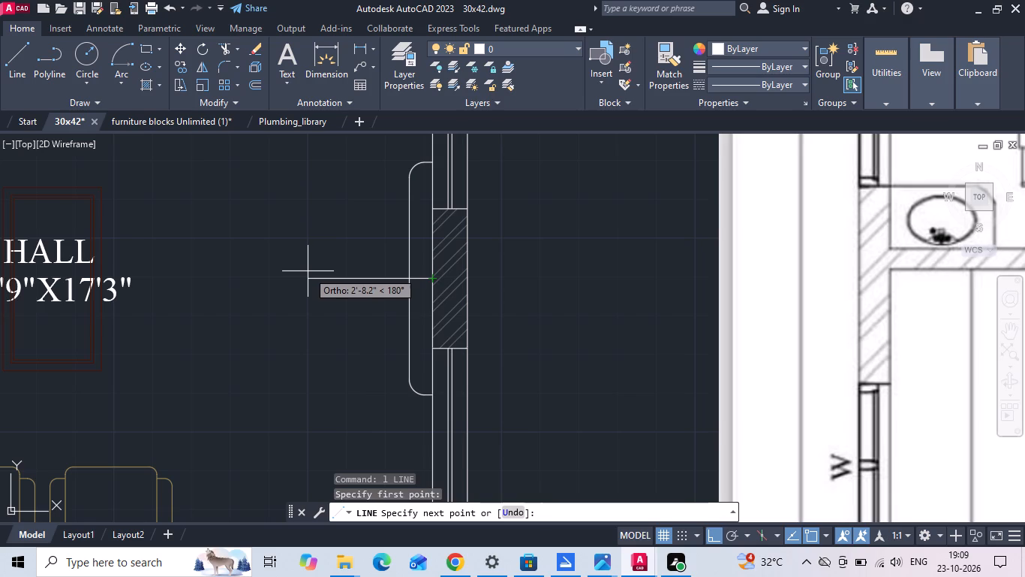
key("space")
scroll(434, 261, "up", 2)
middle_click_drag(411, 225, 423, 318)
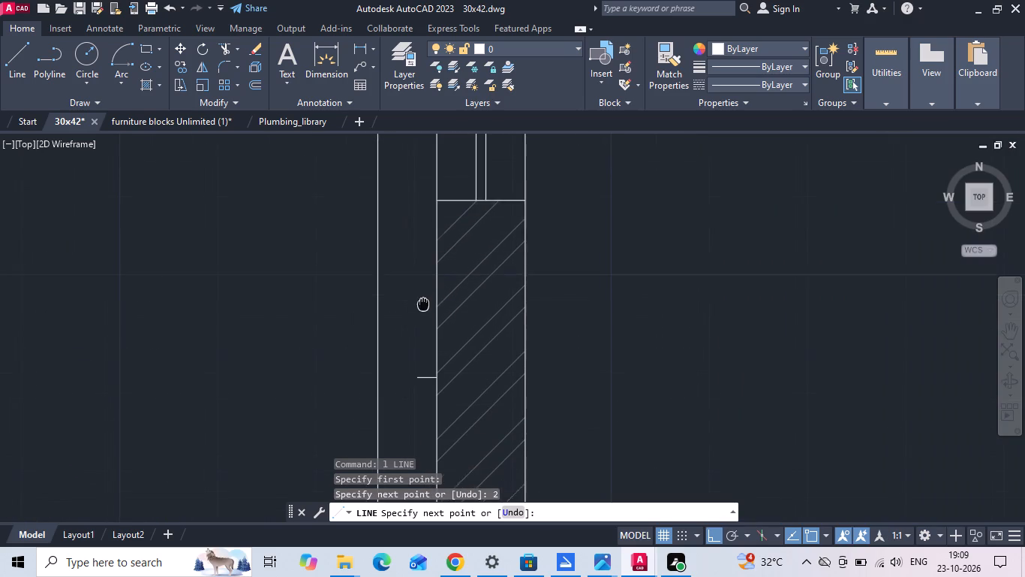
middle_click_drag(423, 318, 423, 319)
left_click(410, 194)
key("Escape")
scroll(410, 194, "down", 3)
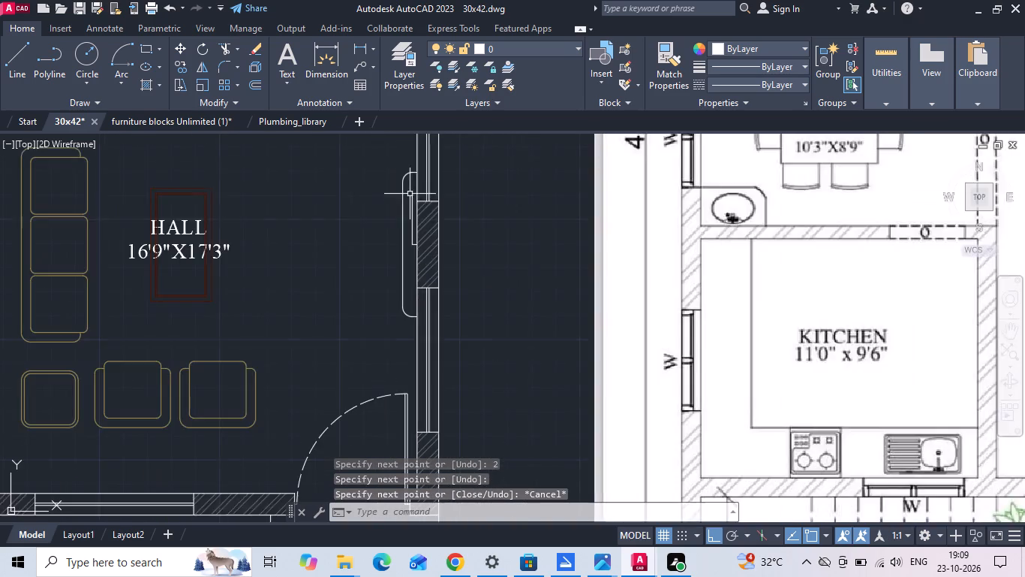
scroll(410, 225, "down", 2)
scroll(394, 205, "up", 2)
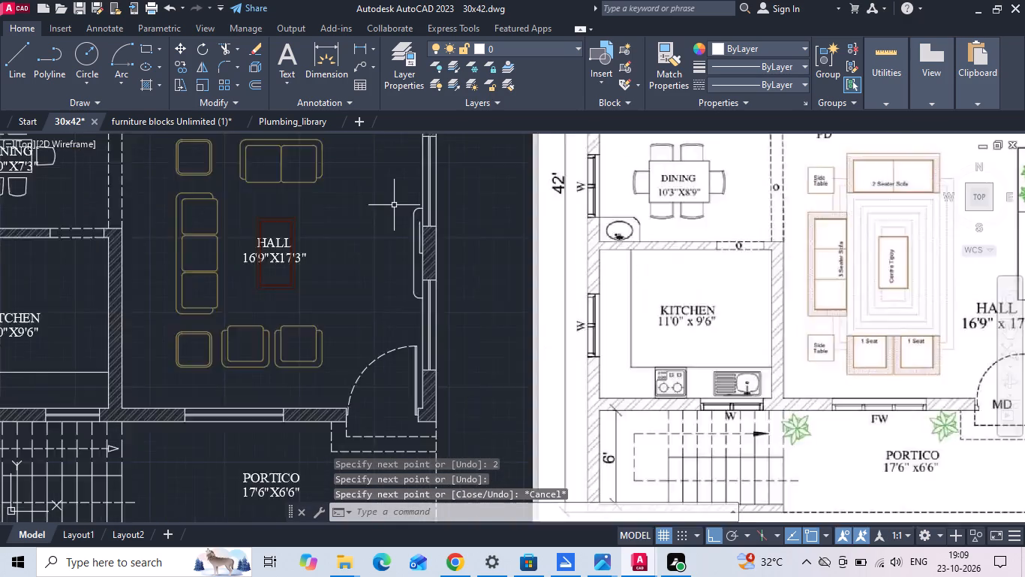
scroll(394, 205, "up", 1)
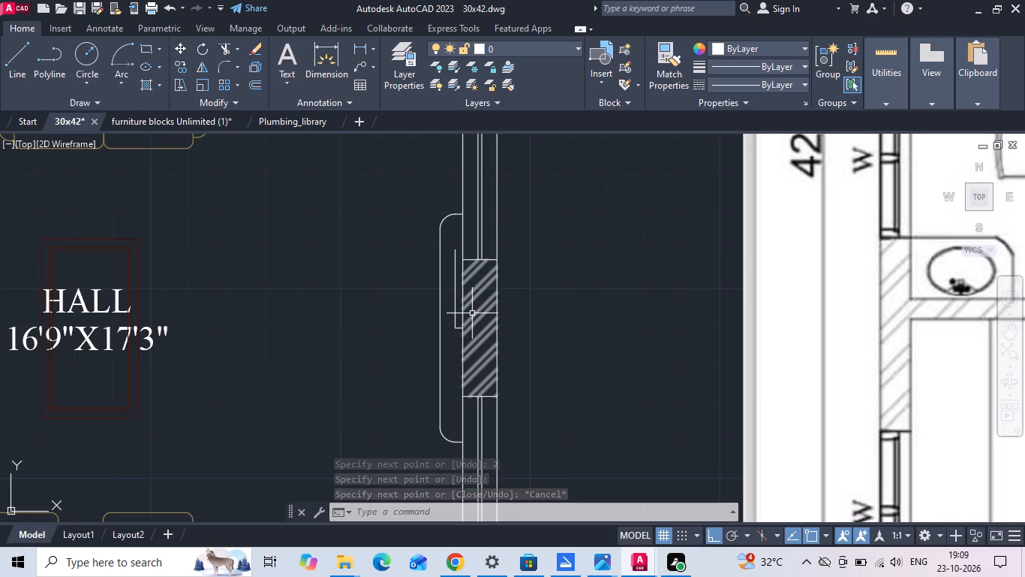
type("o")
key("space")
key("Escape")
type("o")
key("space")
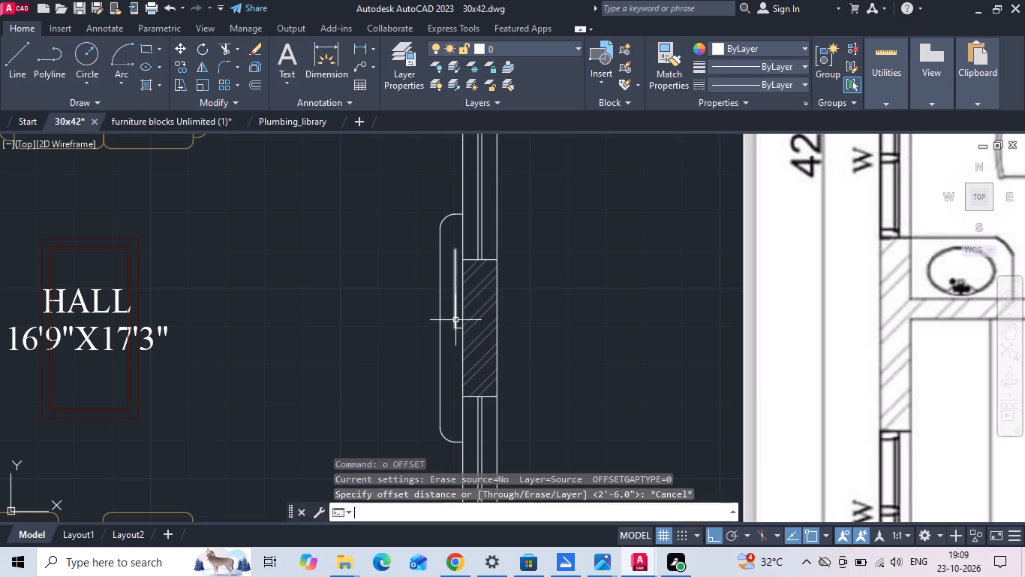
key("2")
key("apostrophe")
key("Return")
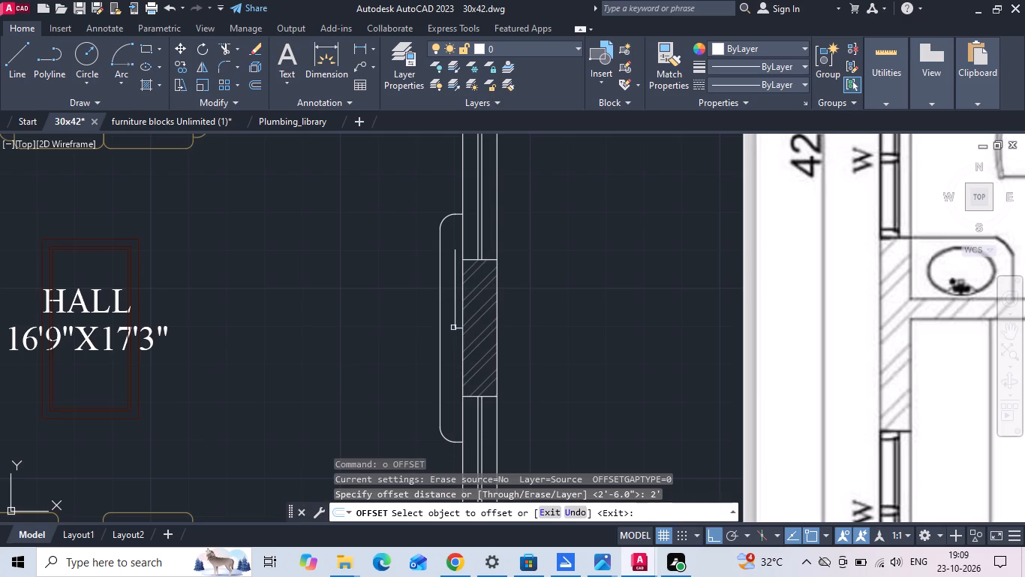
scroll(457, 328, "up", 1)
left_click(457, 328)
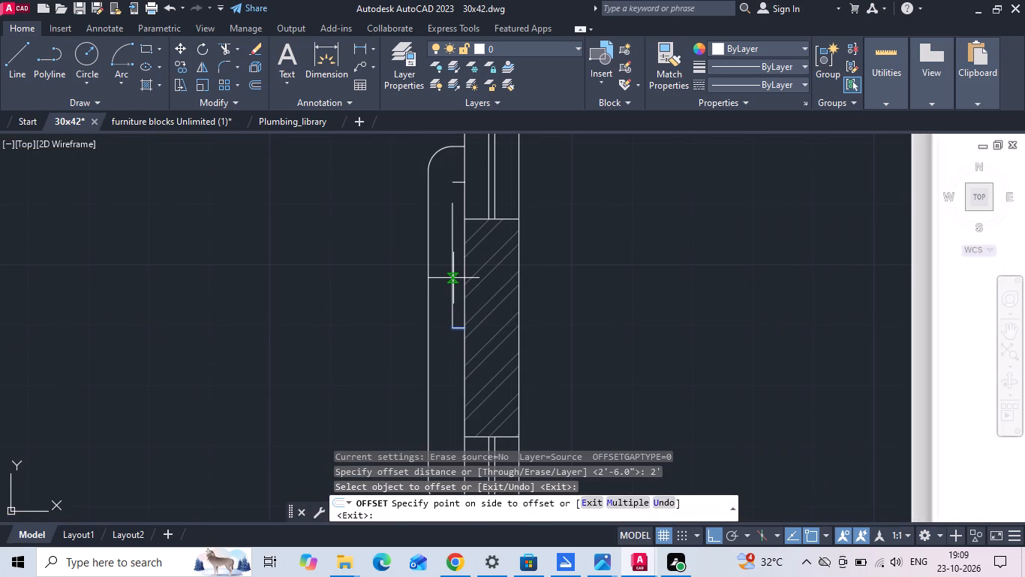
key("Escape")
Offset the 2" line at the pier's midpoint by 1'8" to both the north and the south.
type("o 1'")
type("8")
key("space")
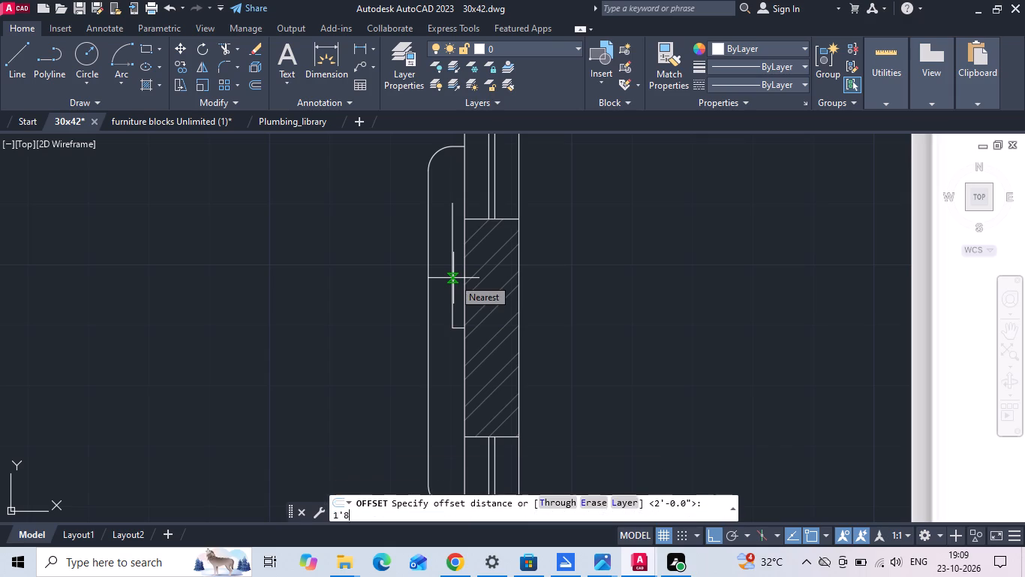
left_click(457, 328)
left_click(454, 274)
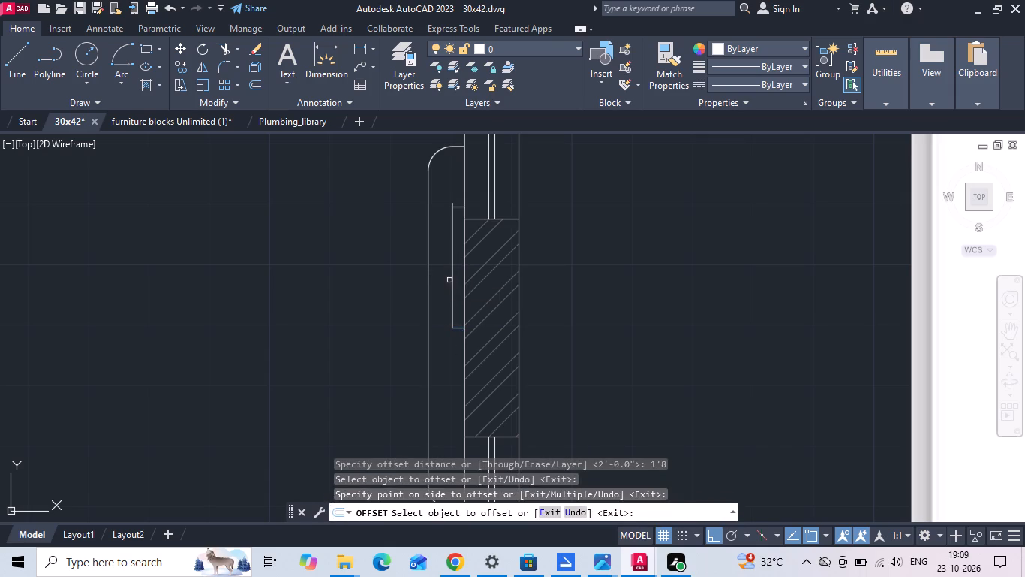
left_click(458, 328)
middle_click_drag(440, 373, 440, 277)
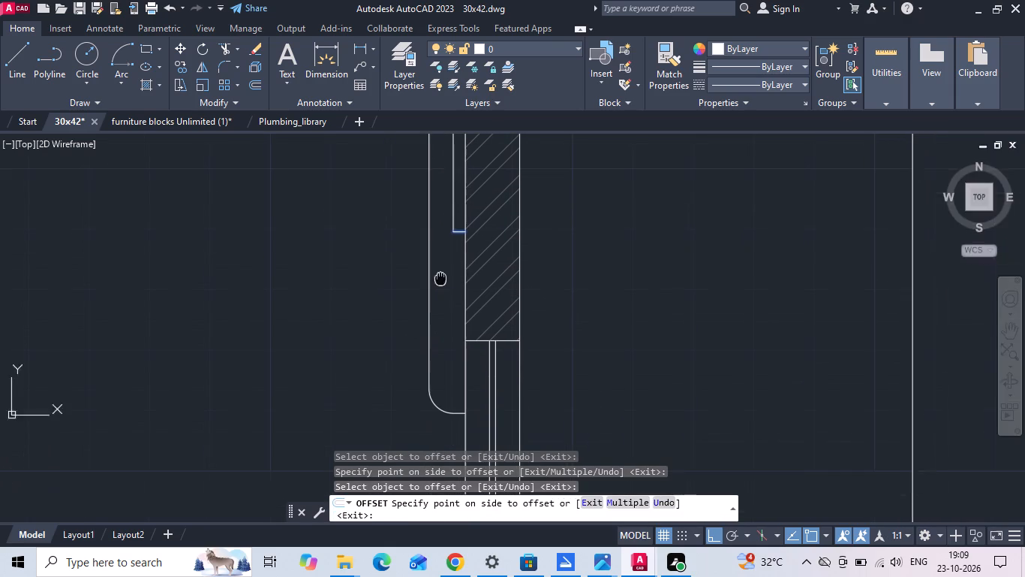
left_click(443, 288)
key("Escape")
Extend the vertical line inside the TV panel outline south to the southern offset line.
type("ex")
key("space")
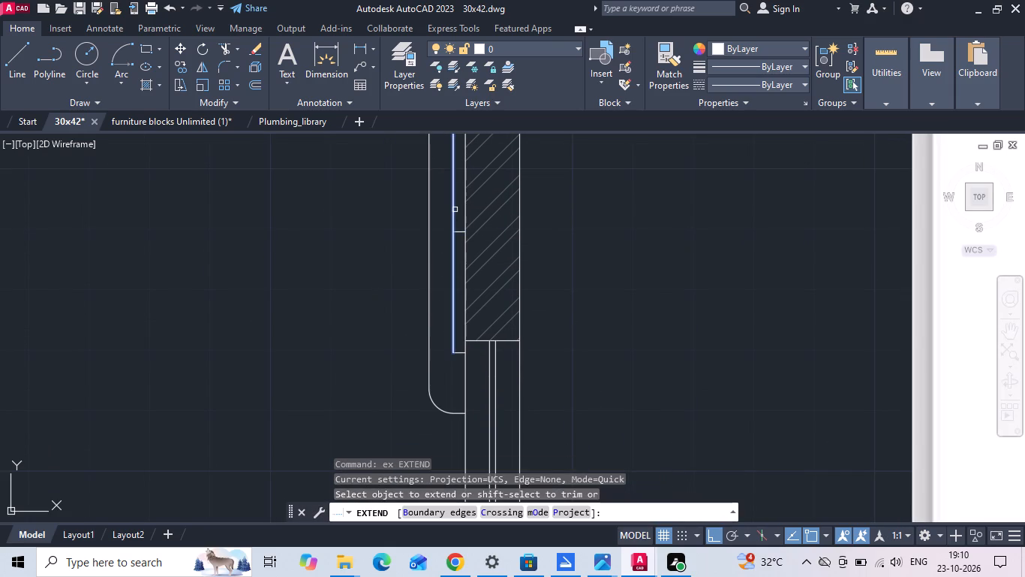
left_click(455, 210)
middle_click_drag(450, 210, 446, 355)
key("Escape")
Trim the vertical line's overhang beyond the northern offset line.
key("t")
key("r")
key("space")
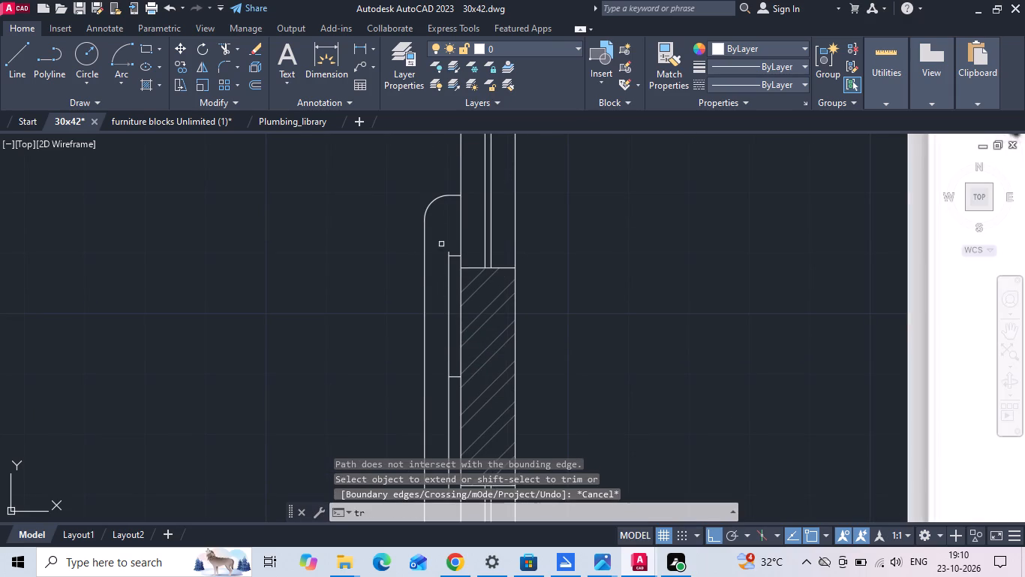
scroll(441, 244, "up", 3)
key("space")
left_click(464, 272)
scroll(474, 262, "down", 2)
key("Escape")
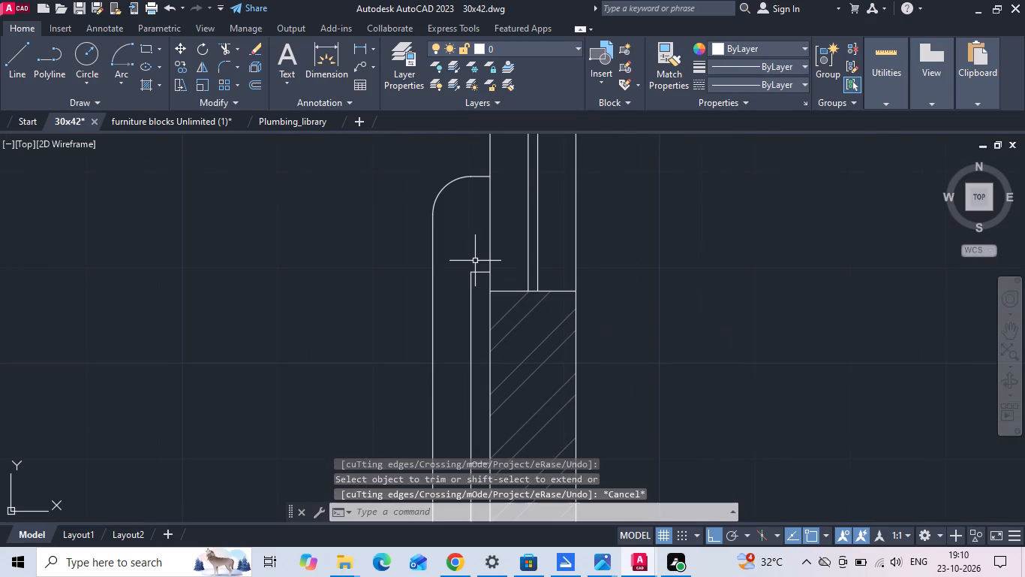
Offset the vertical line inside the TV panel outline 2" to the west.
type("o")
key("space")
type("2")
key("space")
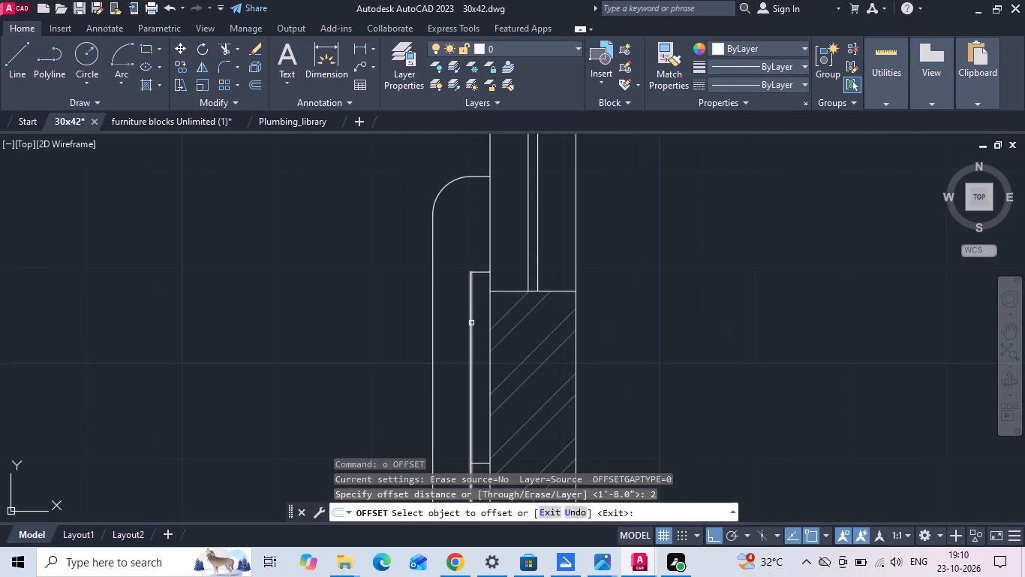
left_click(471, 324)
left_click(460, 329)
key("Escape")
Extend the north and south end lines west to the new offset line to close the TV outline.
type("ex")
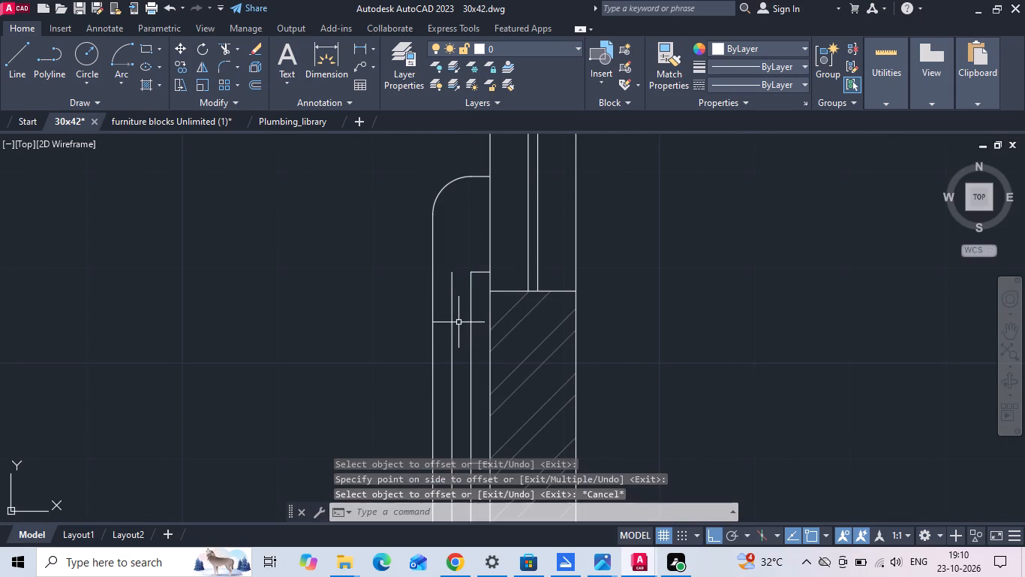
key("space")
left_click(478, 270)
scroll(442, 255, "down", 3)
scroll(439, 346, "up", 2)
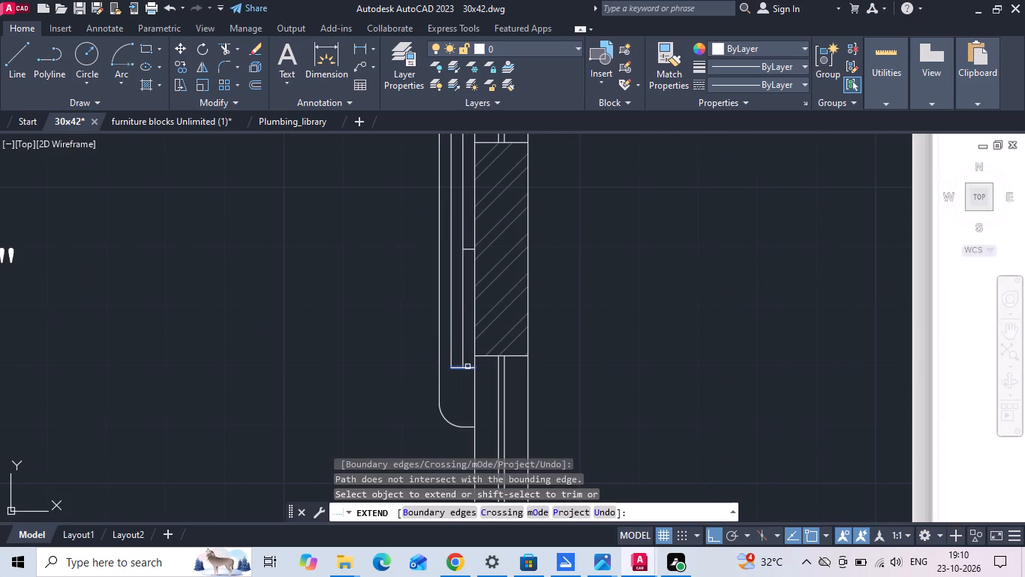
left_click(467, 367)
key("Escape")
Compare the drawn TV unit on the HALL's east wall with the one in the reference plan.
scroll(425, 374, "down", 2)
scroll(518, 335, "down", 2)
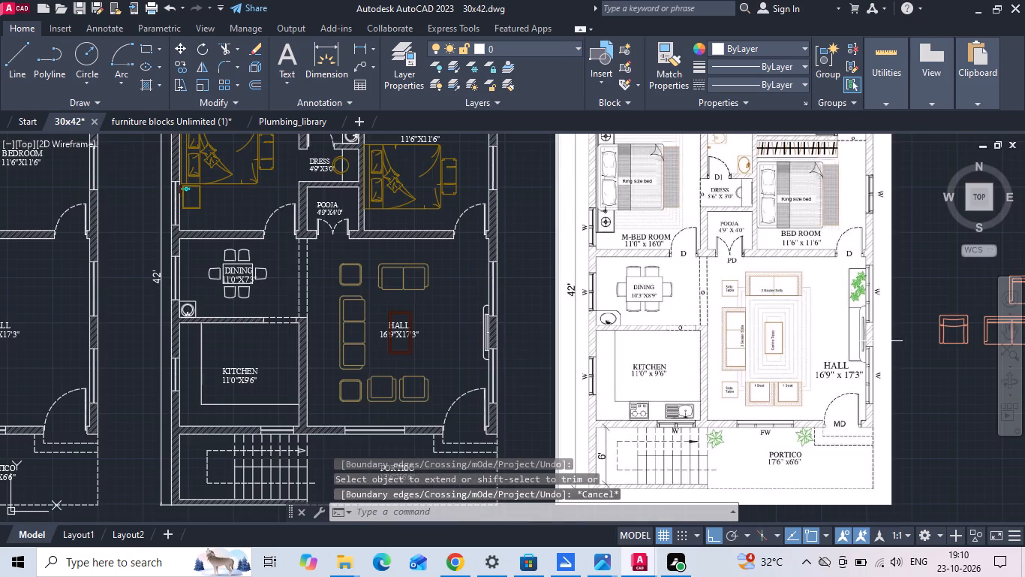
scroll(900, 335, "up", 2)
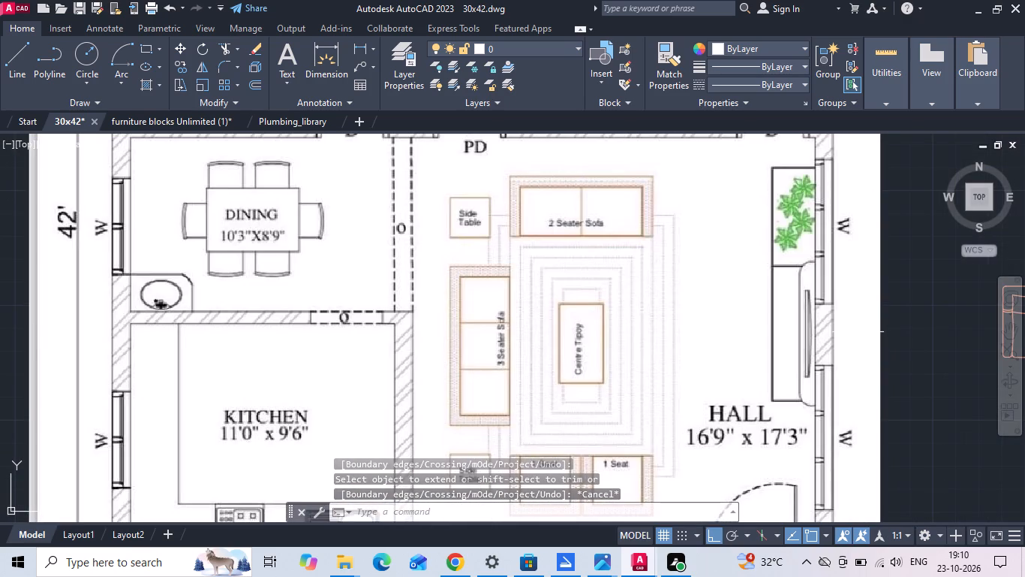
scroll(788, 328, "down", 2)
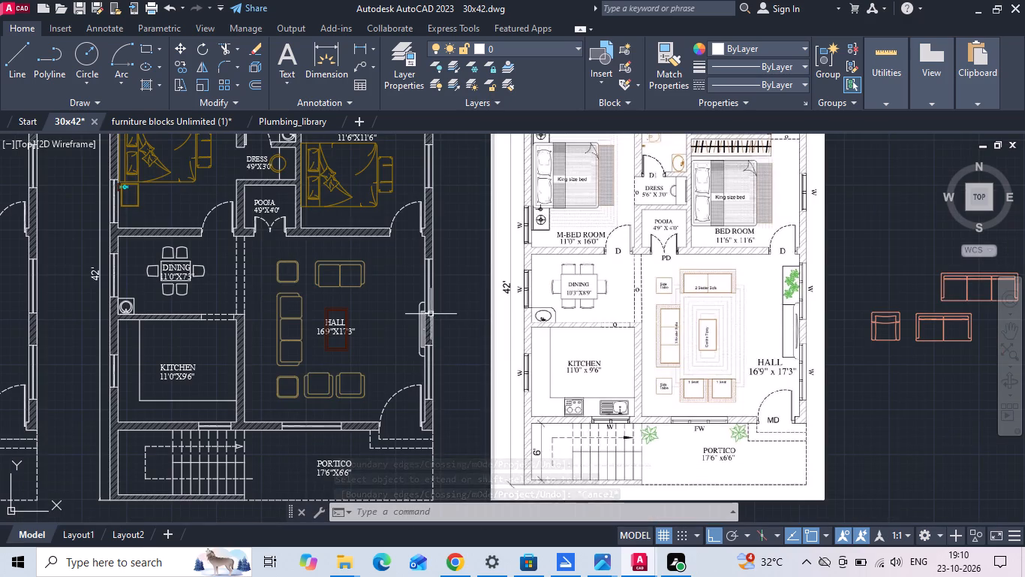
middle_click_drag(265, 313, 611, 311)
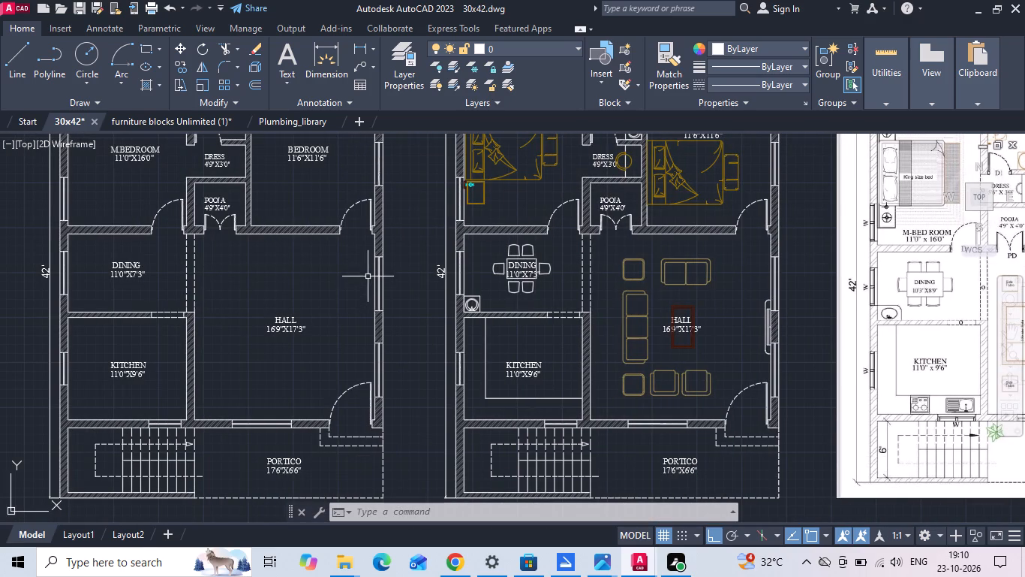
scroll(763, 323, "up", 5)
middle_click_drag(772, 326, 648, 321)
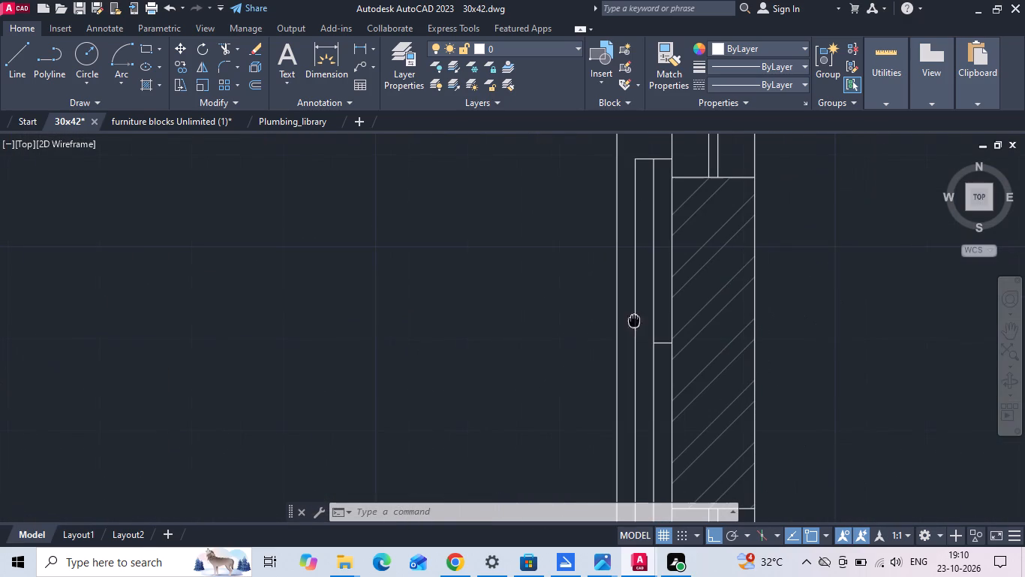
scroll(627, 272, "down", 1)
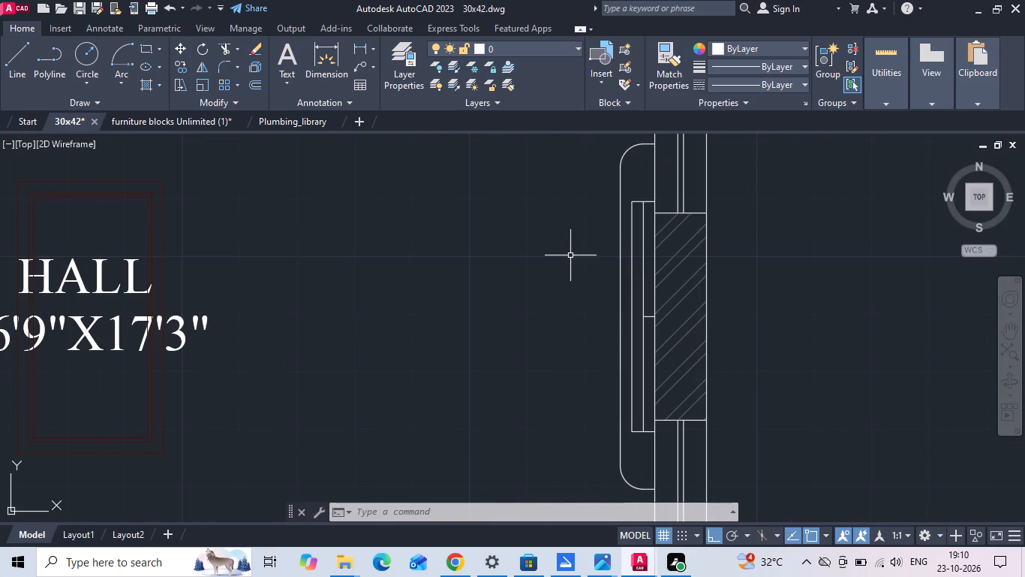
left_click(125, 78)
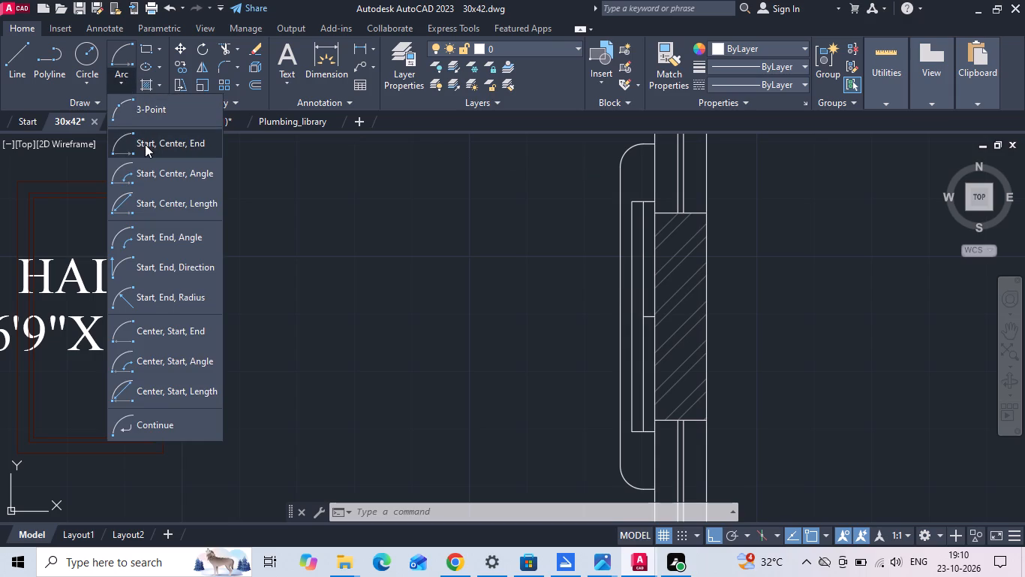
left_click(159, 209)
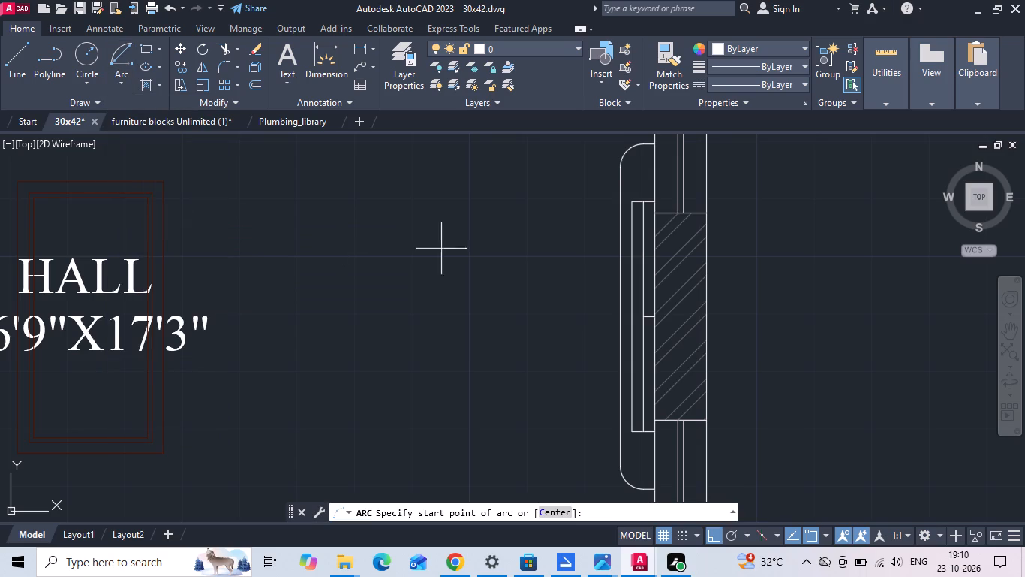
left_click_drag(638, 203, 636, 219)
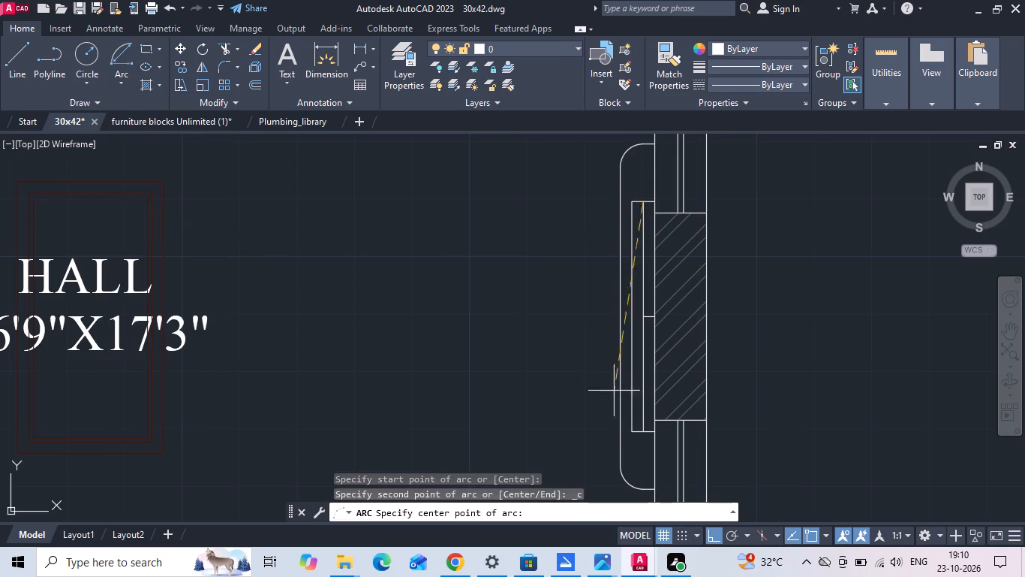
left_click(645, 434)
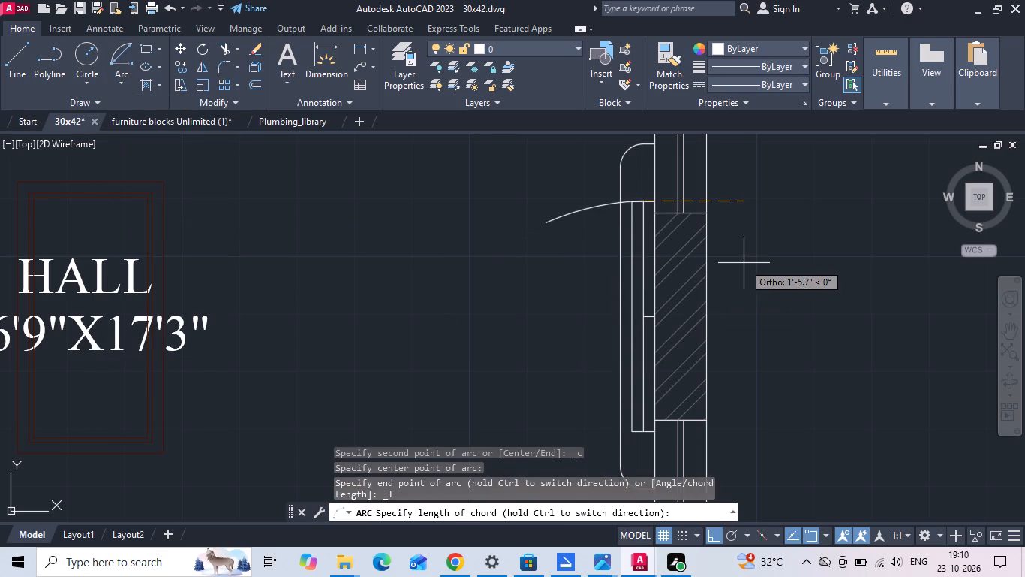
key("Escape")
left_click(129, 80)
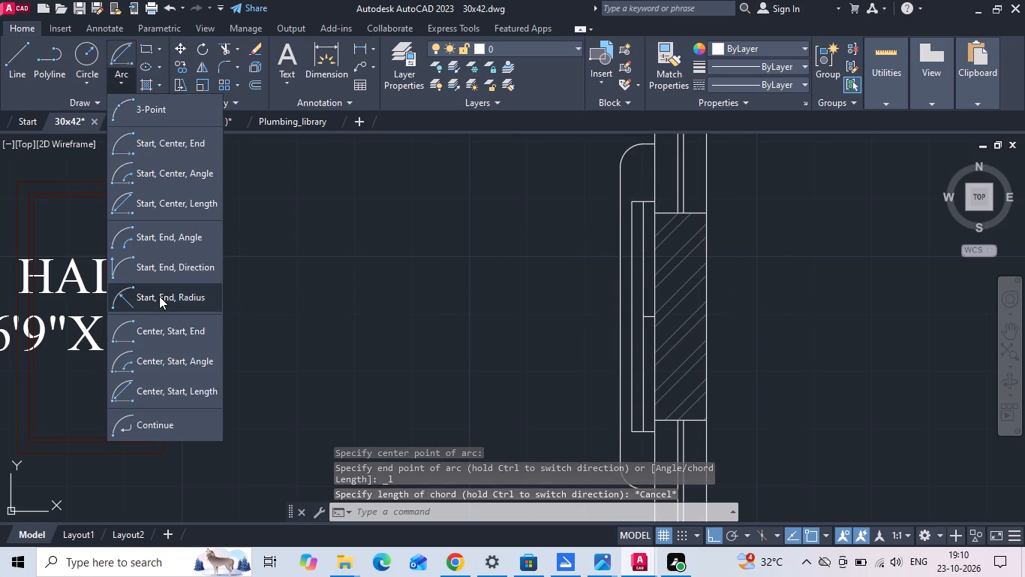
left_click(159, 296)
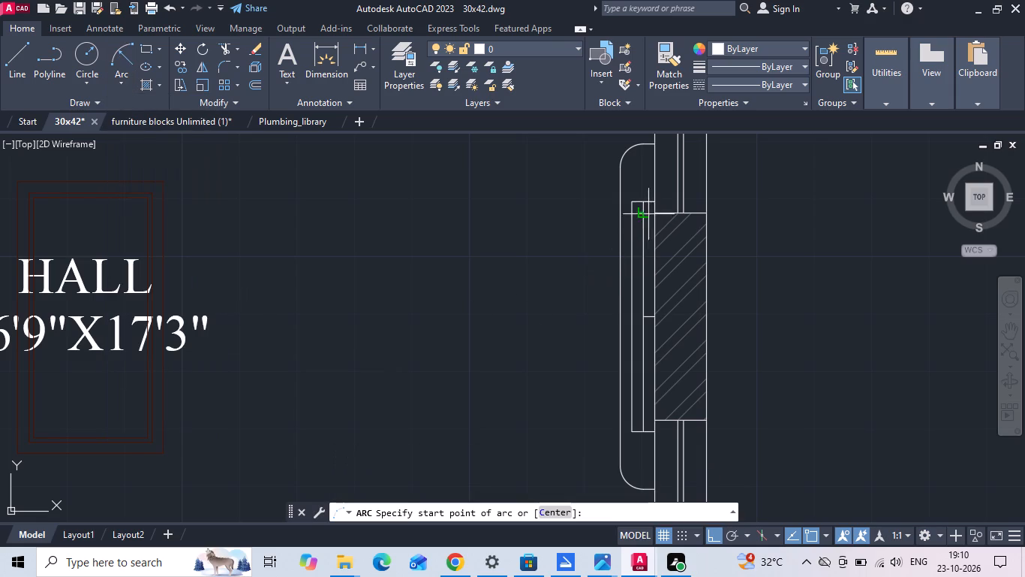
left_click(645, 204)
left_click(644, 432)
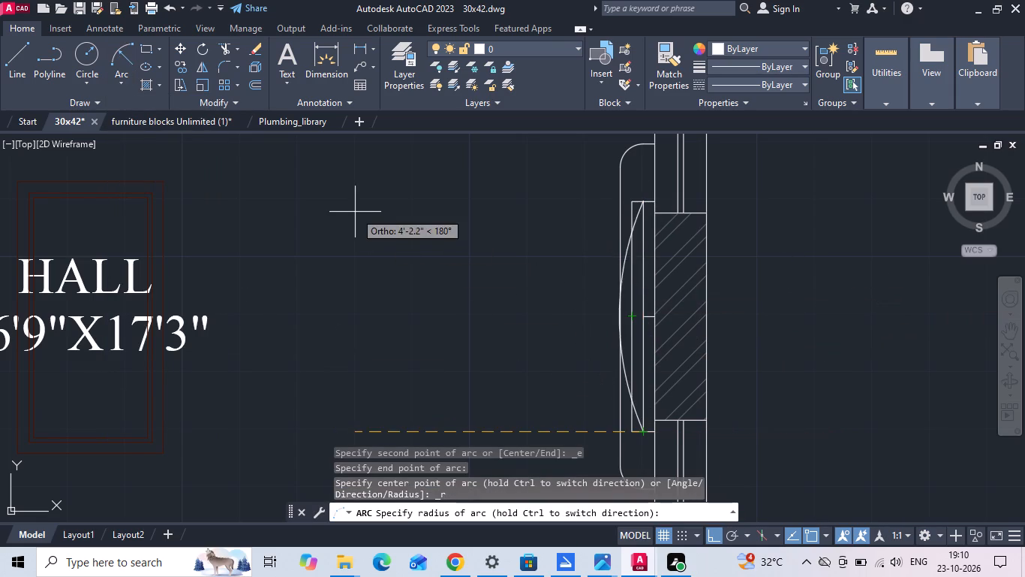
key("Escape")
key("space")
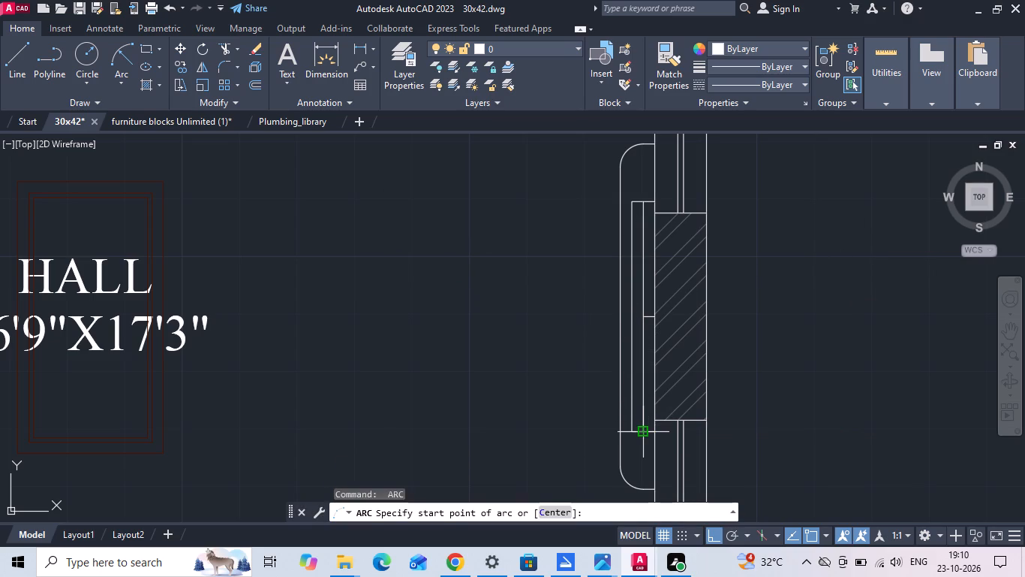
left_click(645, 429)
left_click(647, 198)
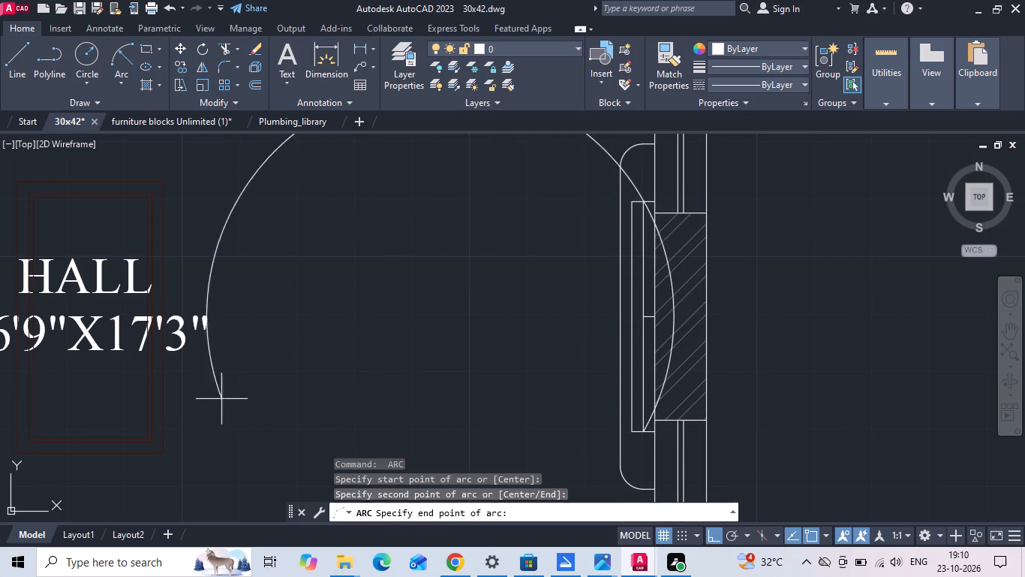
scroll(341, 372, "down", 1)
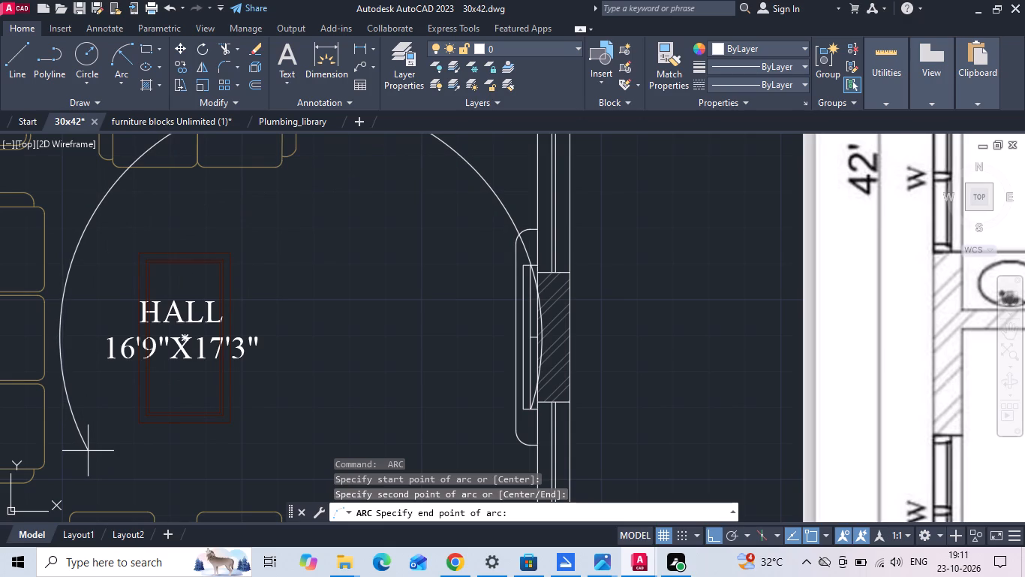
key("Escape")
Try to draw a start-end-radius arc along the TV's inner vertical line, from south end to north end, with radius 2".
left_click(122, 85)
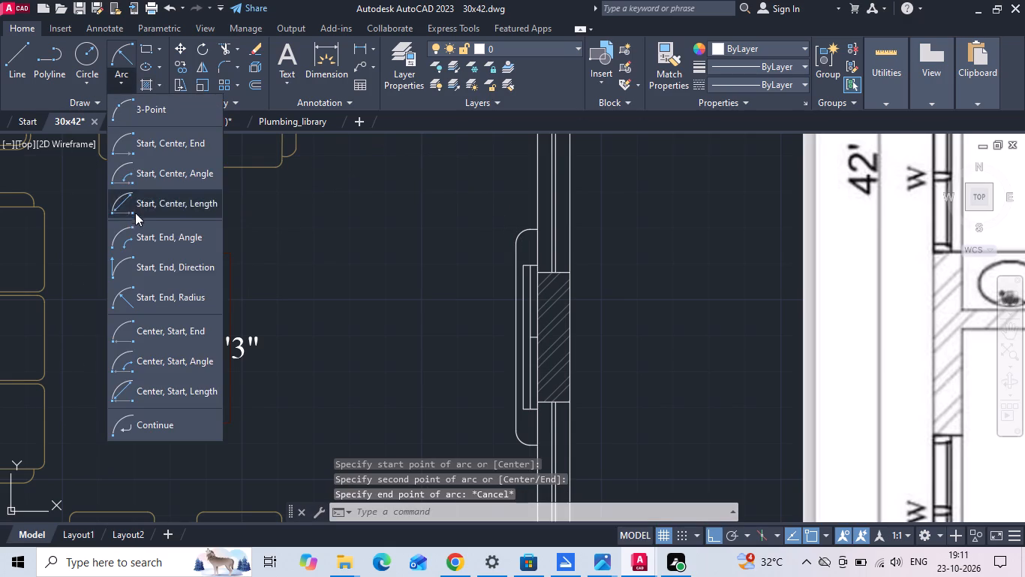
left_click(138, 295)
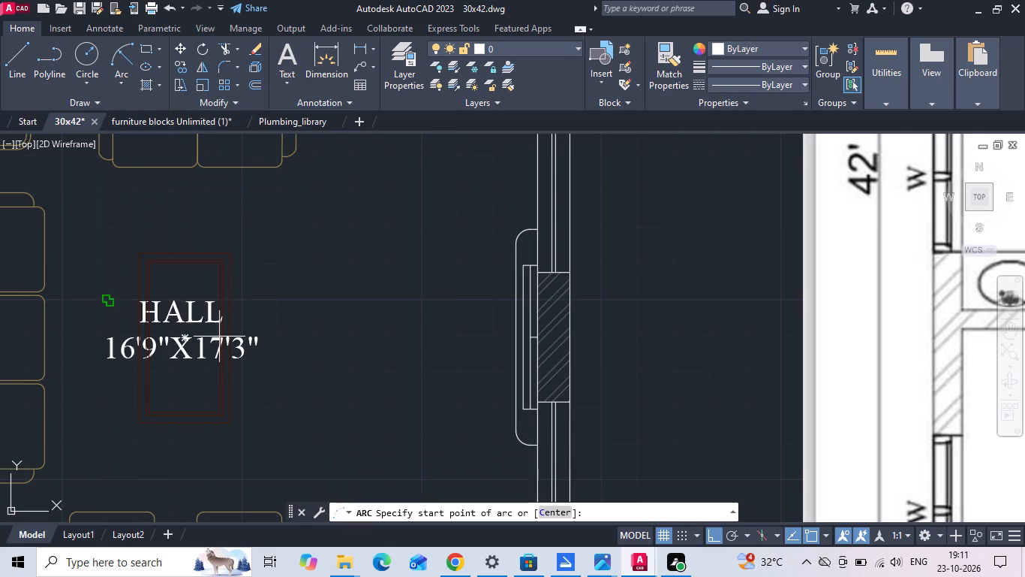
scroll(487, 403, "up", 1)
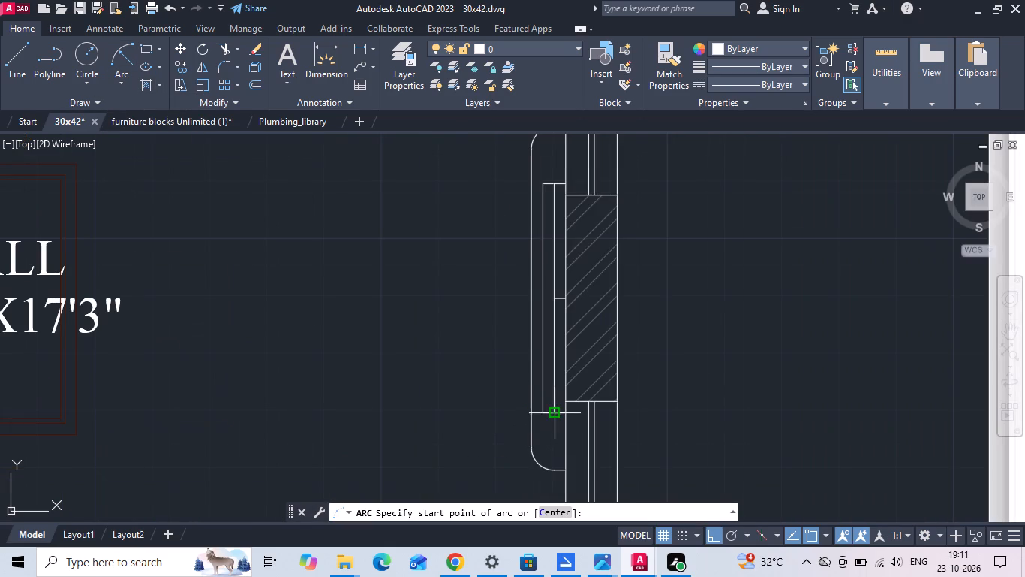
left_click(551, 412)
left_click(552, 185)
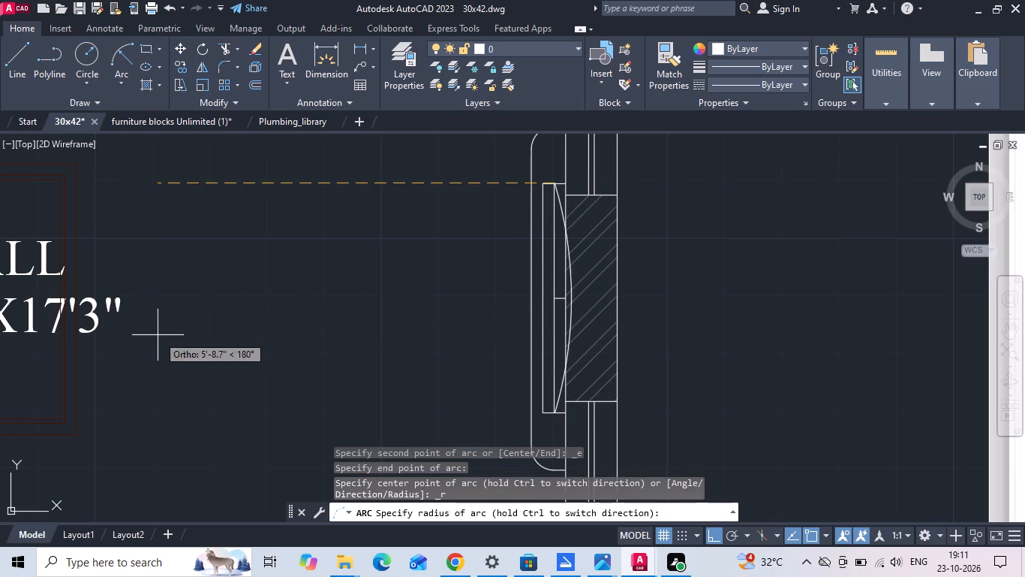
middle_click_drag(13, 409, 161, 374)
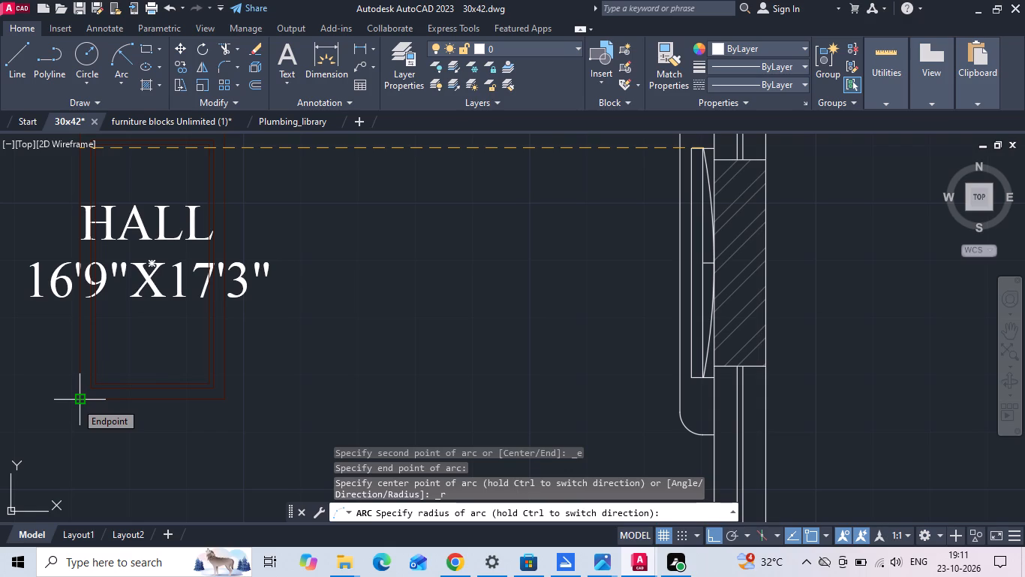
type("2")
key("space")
Move the TV's inner vertical line 1" to the west.
scroll(121, 395, "down", 3)
scroll(303, 368, "down", 2)
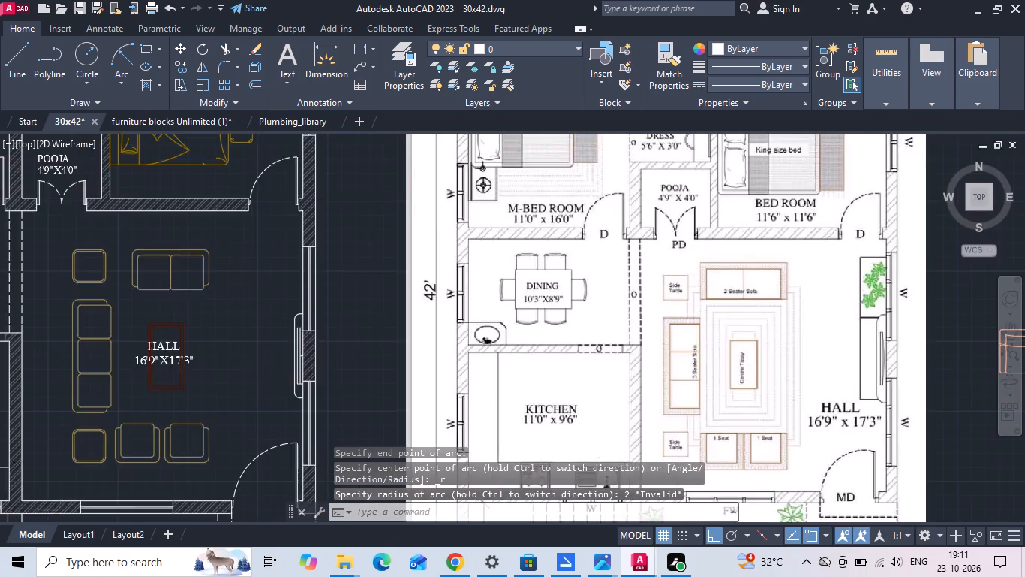
scroll(288, 372, "up", 3)
scroll(346, 340, "up", 2)
middle_click_drag(355, 355, 429, 303)
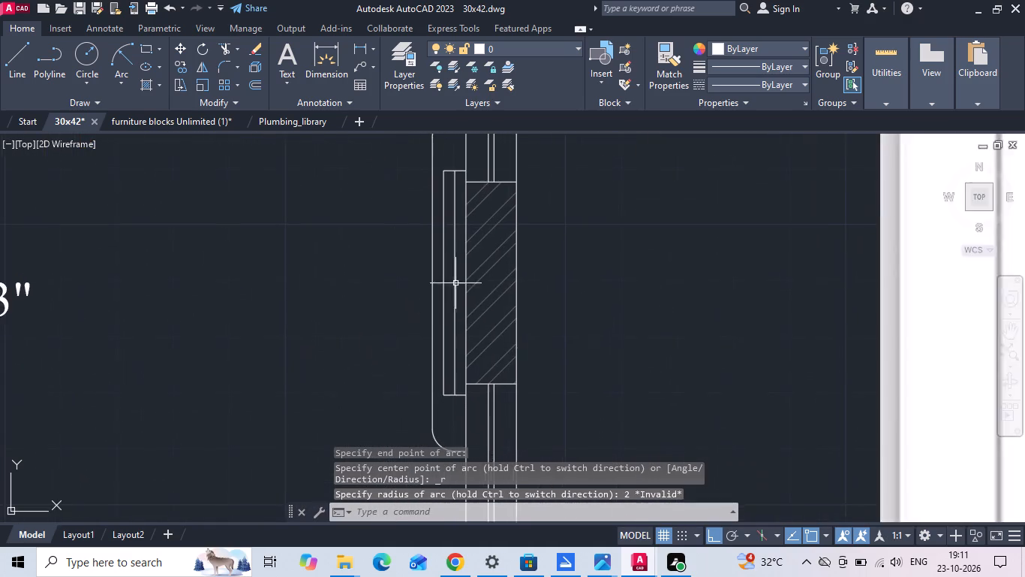
scroll(467, 267, "up", 1)
left_click(447, 207)
right_click(447, 207)
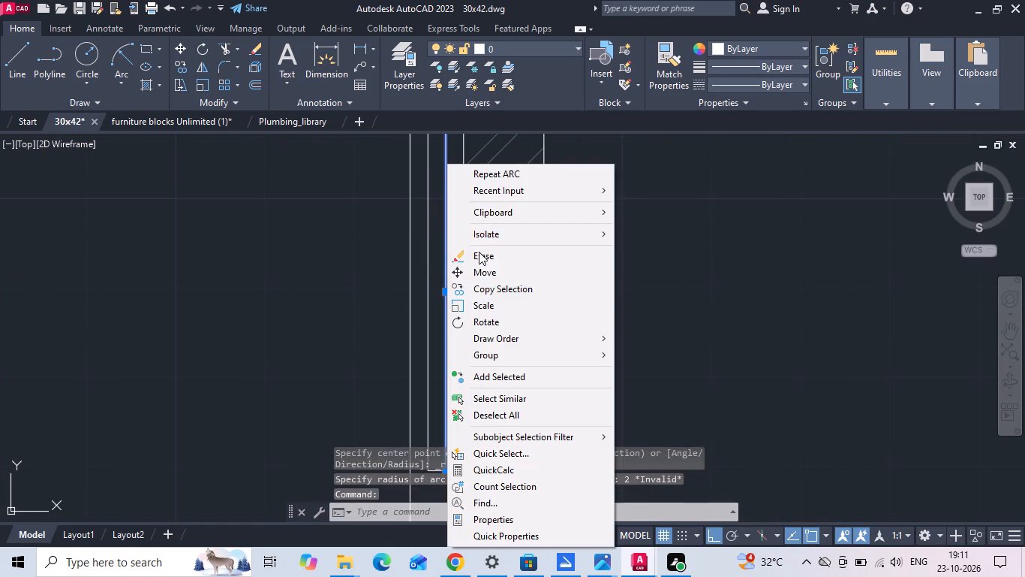
left_click(482, 268)
left_click(713, 262)
type("1")
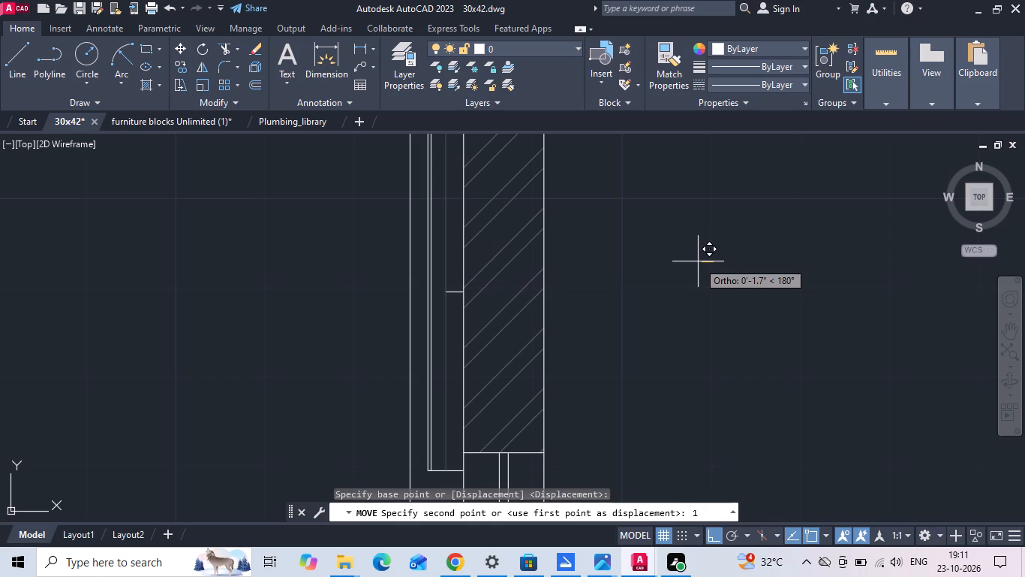
key("space")
Draw a shallow start-end-radius arc between the moved line's south and north ends, bulging east toward the wall.
scroll(696, 255, "down", 1)
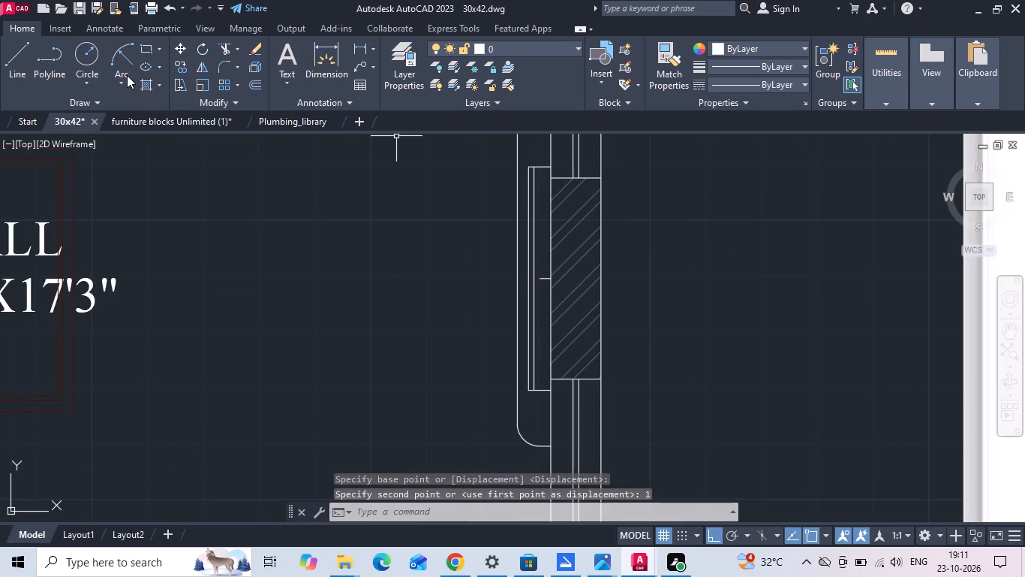
left_click(127, 76)
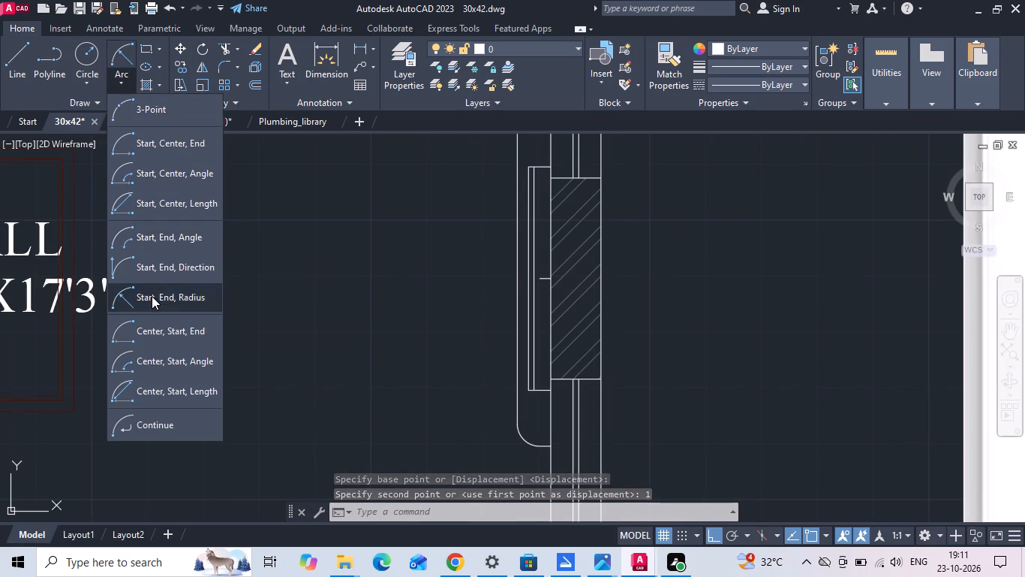
left_click(152, 298)
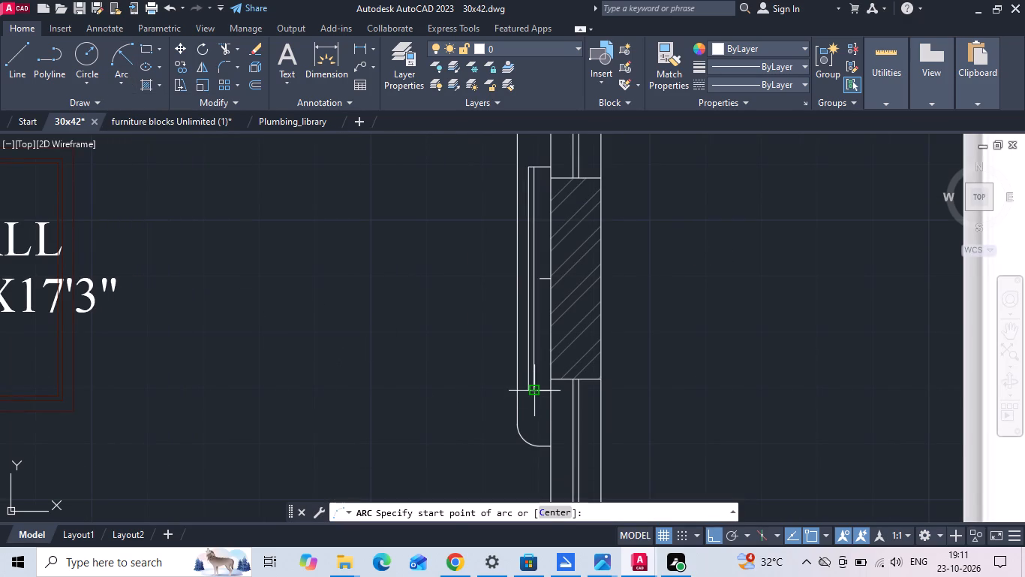
left_click(531, 391)
left_click(533, 162)
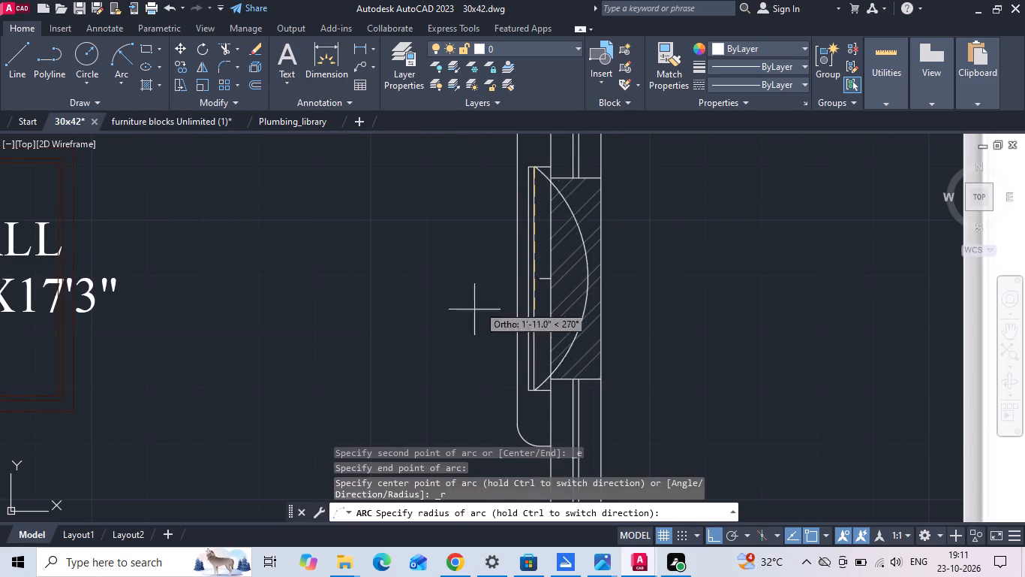
middle_click_drag(87, 379, 161, 379)
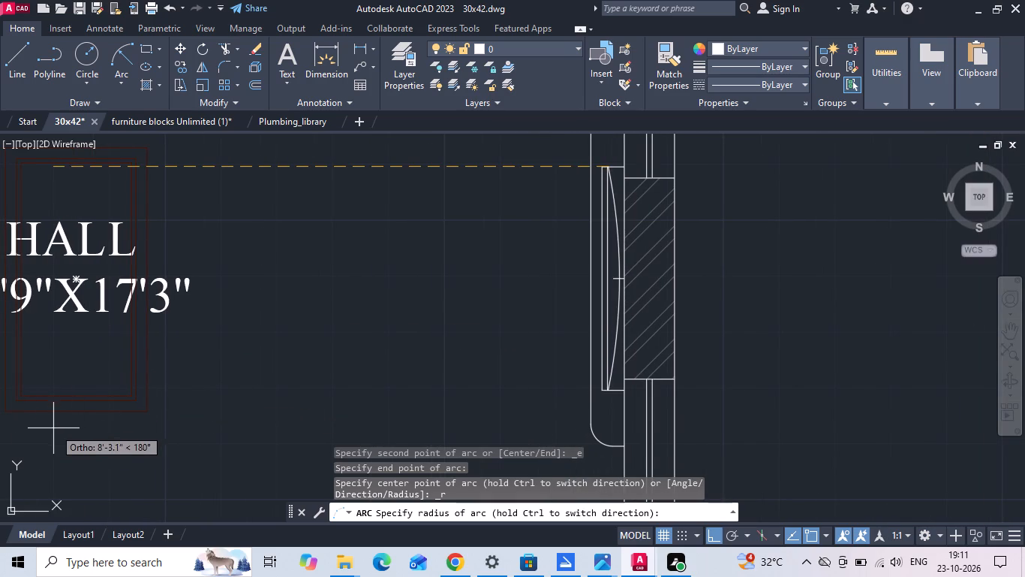
left_click(11, 445)
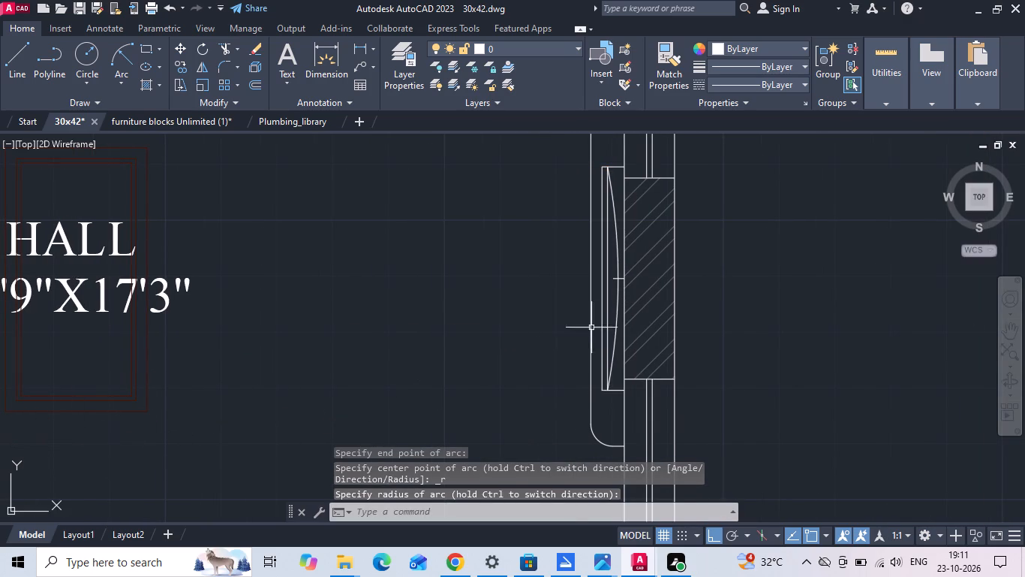
Erase the short horizontal line at the middle of the TV's curved face.
scroll(598, 316, "up", 2)
left_click(637, 234)
left_click(631, 245)
key("Delete")
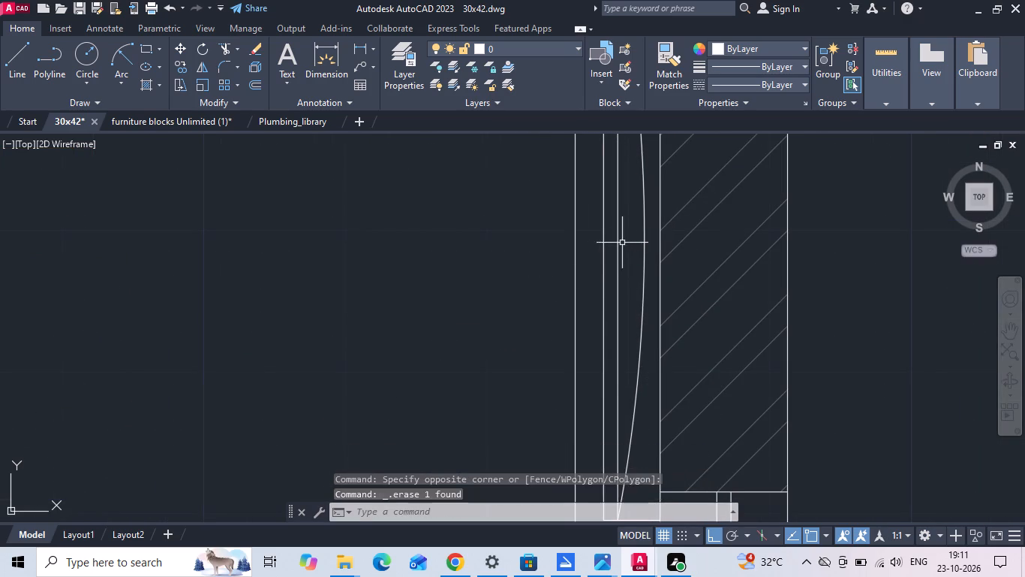
Save the 30x42 drawing.
scroll(548, 275, "down", 2)
scroll(484, 326, "down", 3)
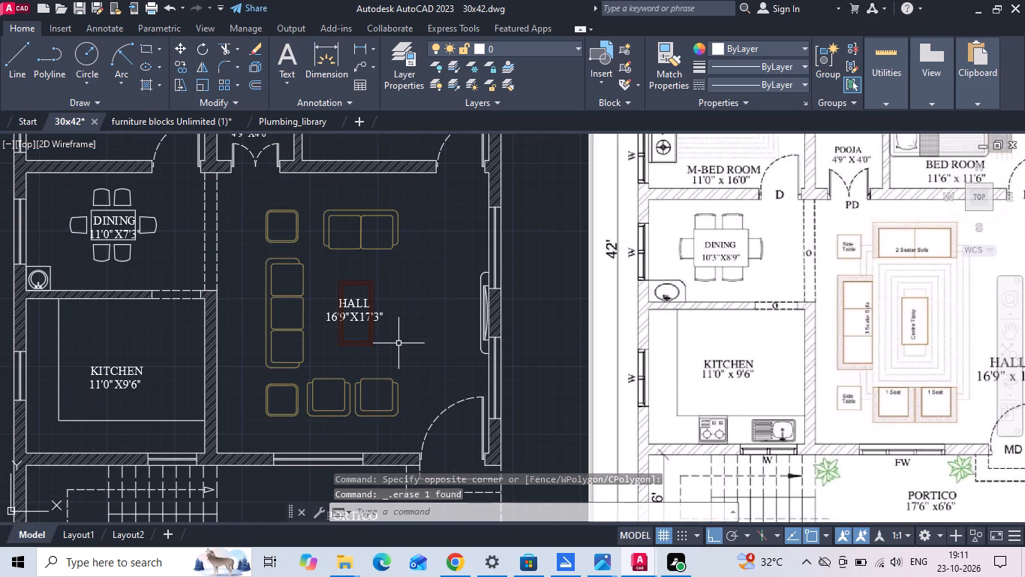
scroll(444, 307, "down", 1)
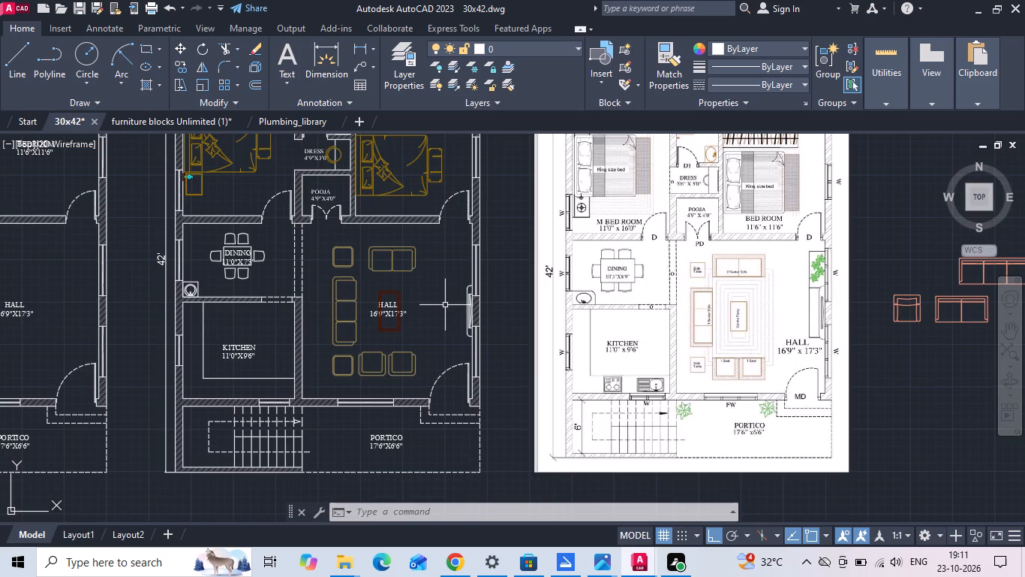
key("ctrl+s")
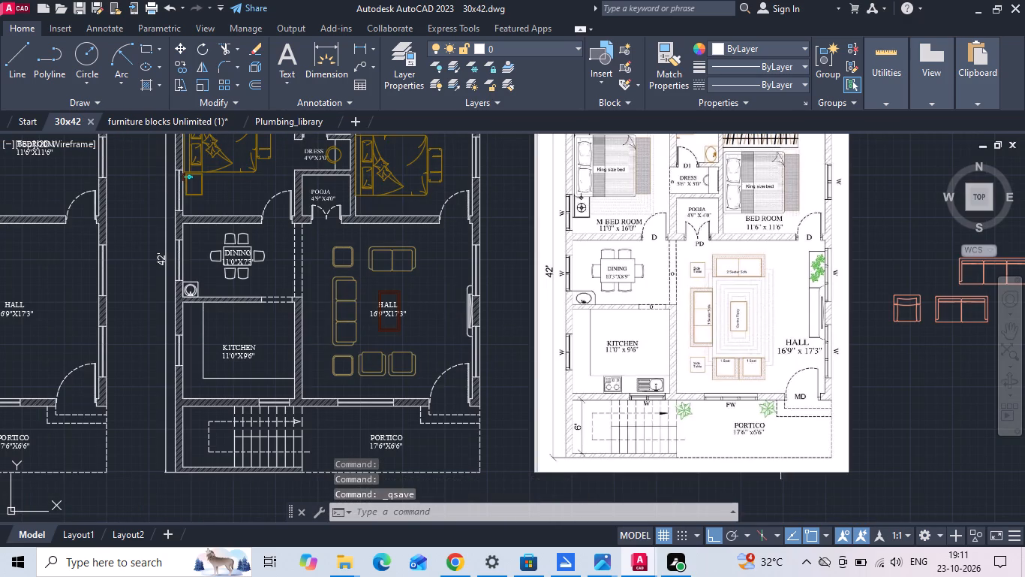
scroll(794, 458, "up", 3)
scroll(681, 375, "down", 2)
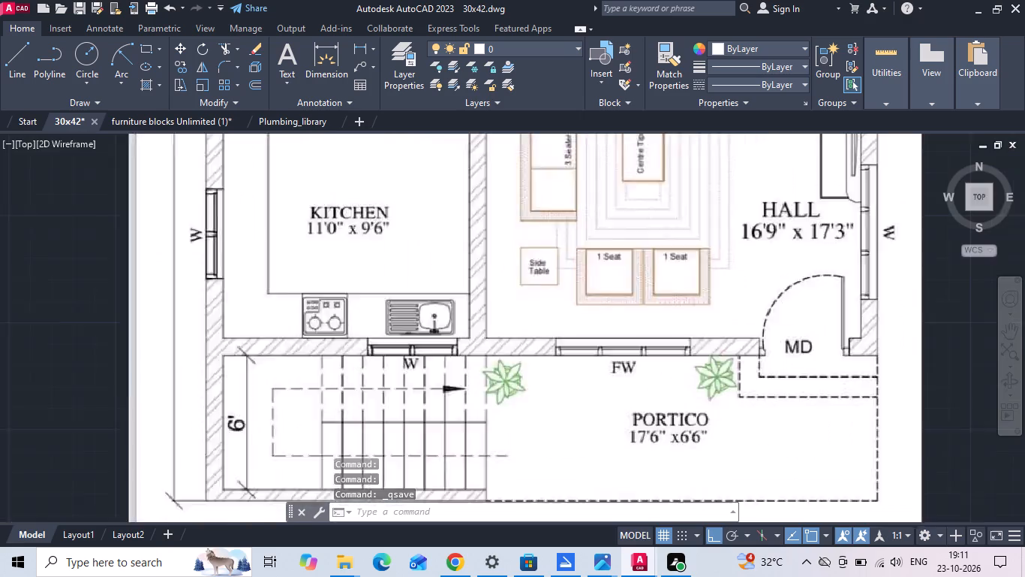
key("ctrl+s")
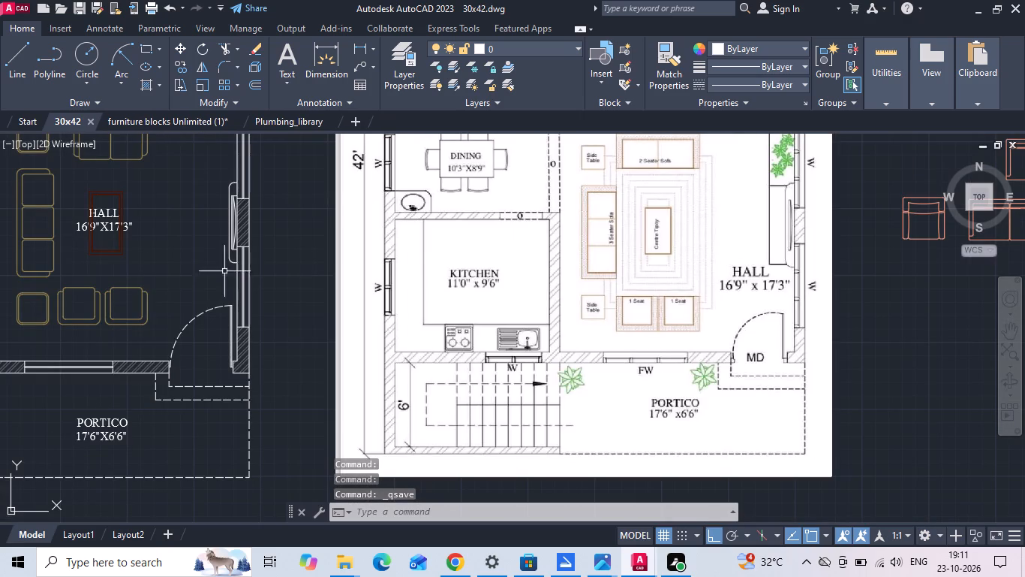
Switch to the furniture blocks Unlimited (1) drawing and look through its block collections for top-view plants.
left_click(182, 124)
scroll(450, 304, "down", 7)
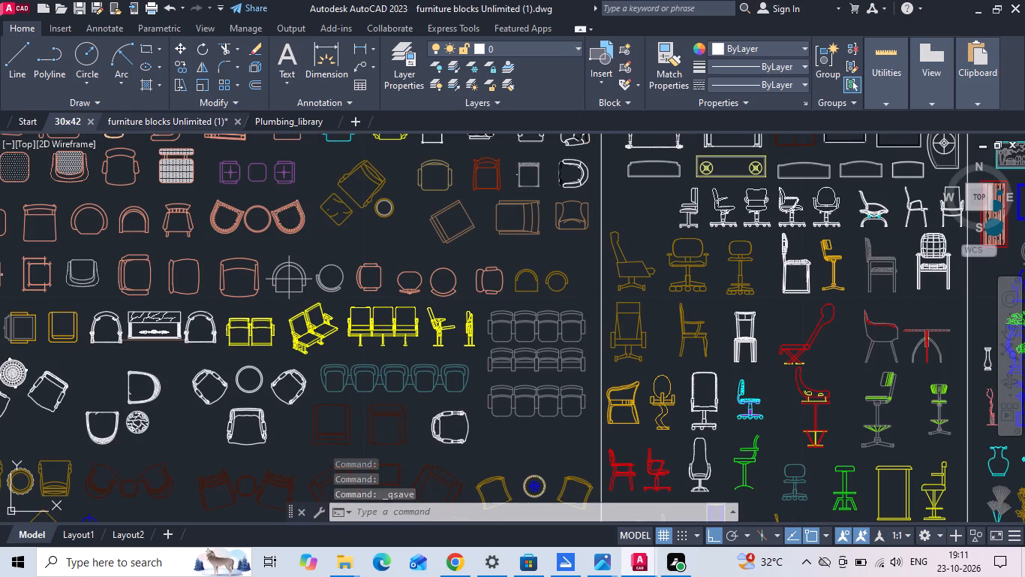
scroll(413, 348, "down", 3)
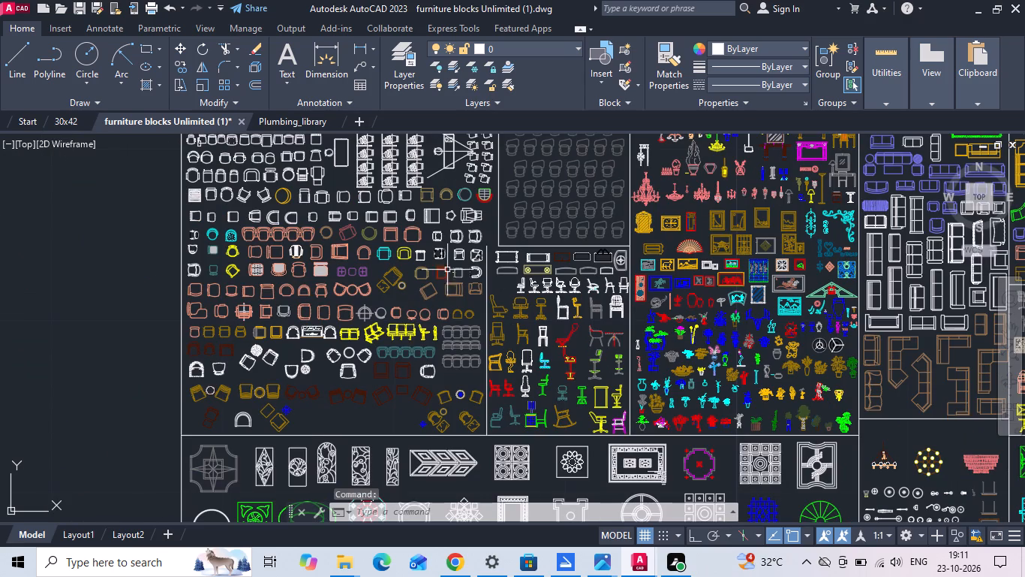
middle_click_drag(701, 243, 555, 473)
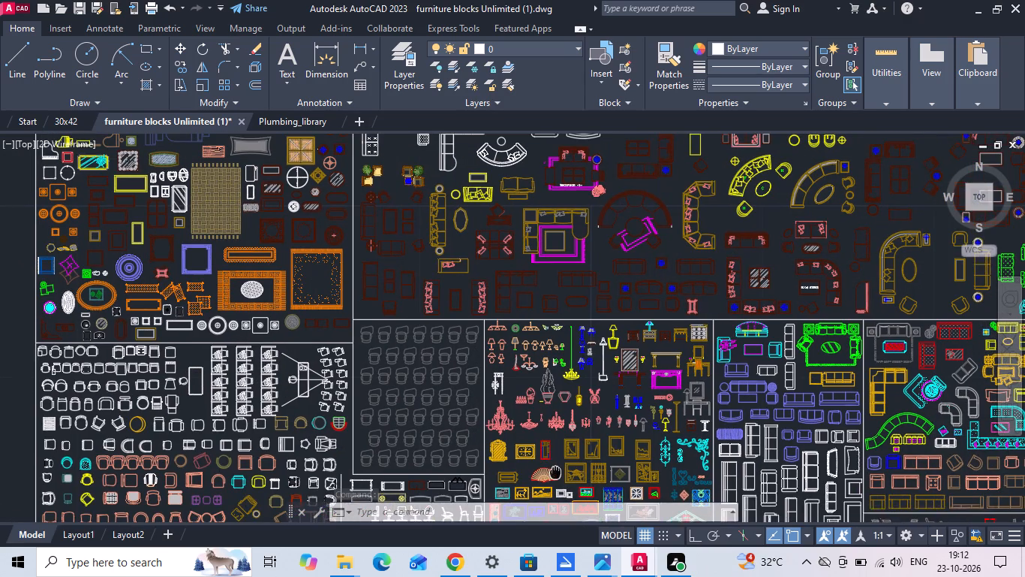
middle_click_drag(555, 473, 555, 473)
scroll(444, 207, "down", 2)
scroll(494, 404, "up", 2)
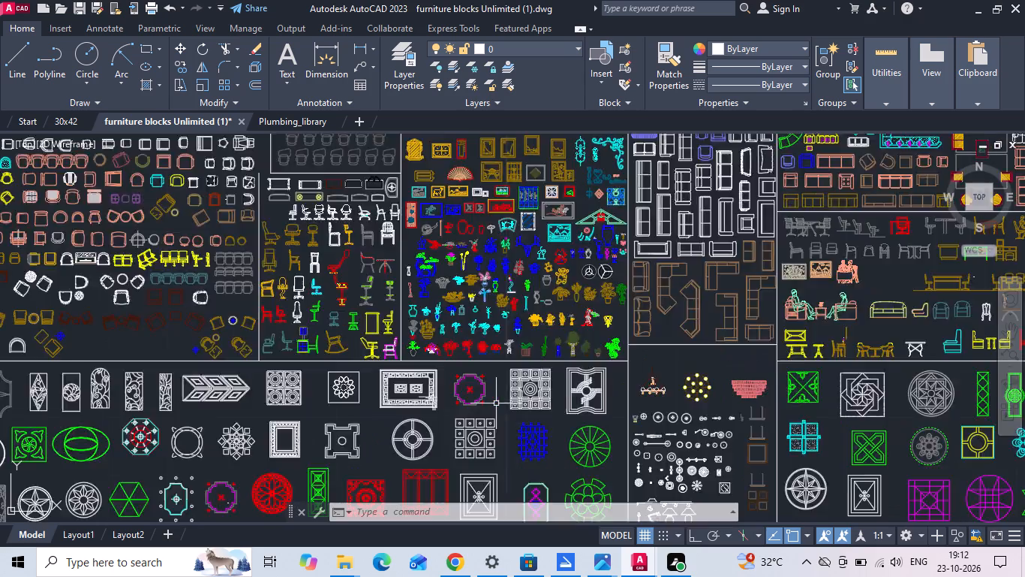
scroll(496, 403, "up", 1)
scroll(519, 265, "down", 3)
scroll(497, 370, "up", 4)
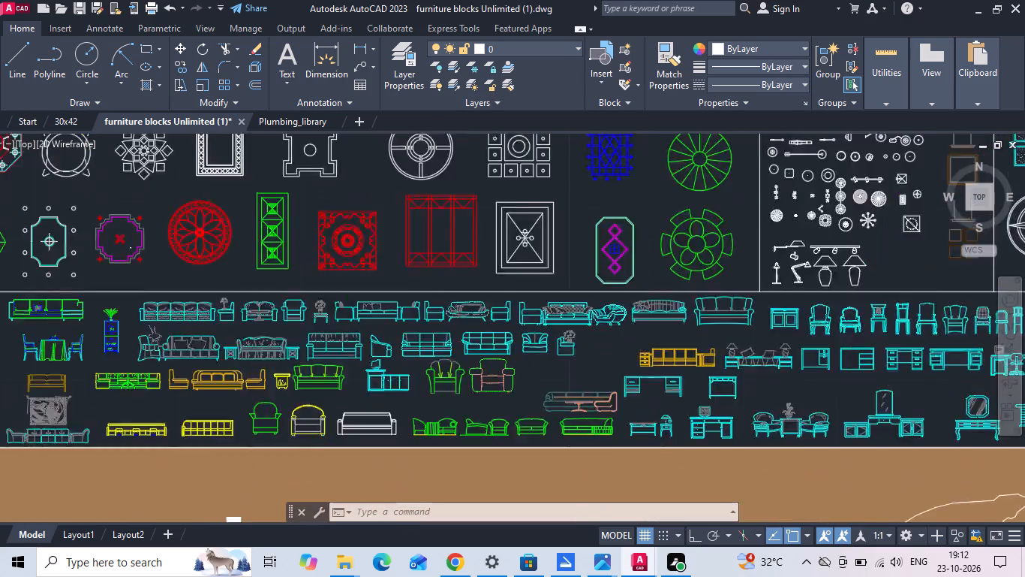
scroll(499, 370, "down", 3)
middle_click_drag(347, 203, 396, 415)
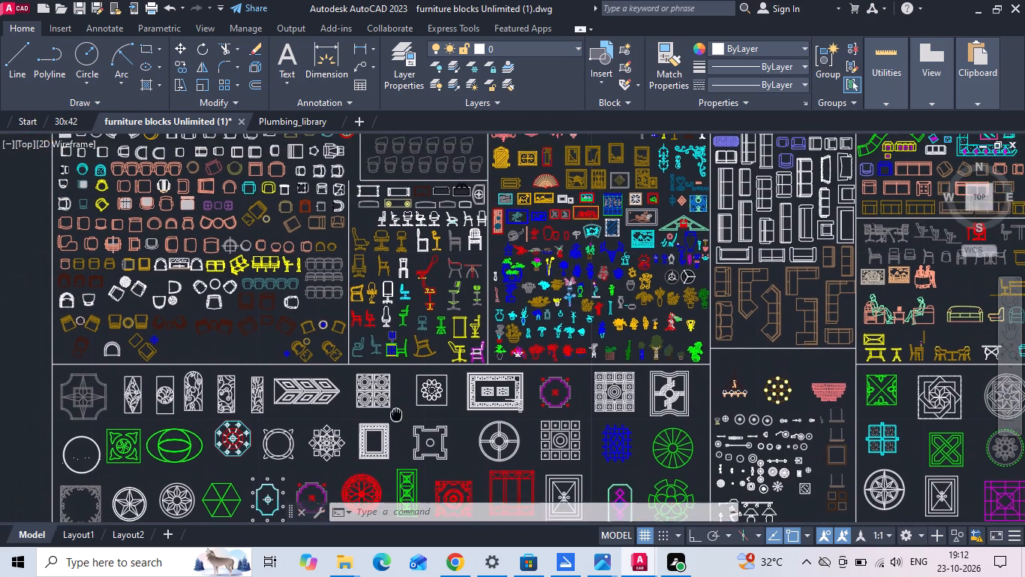
middle_click_drag(396, 415, 396, 415)
scroll(618, 271, "up", 2)
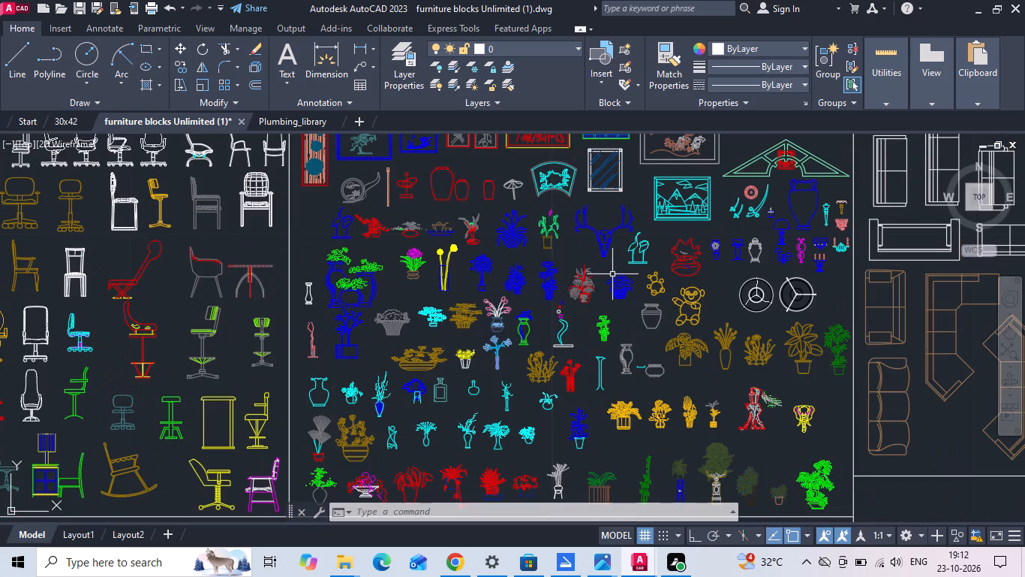
middle_click_drag(609, 273, 562, 538)
middle_click_drag(538, 292, 525, 459)
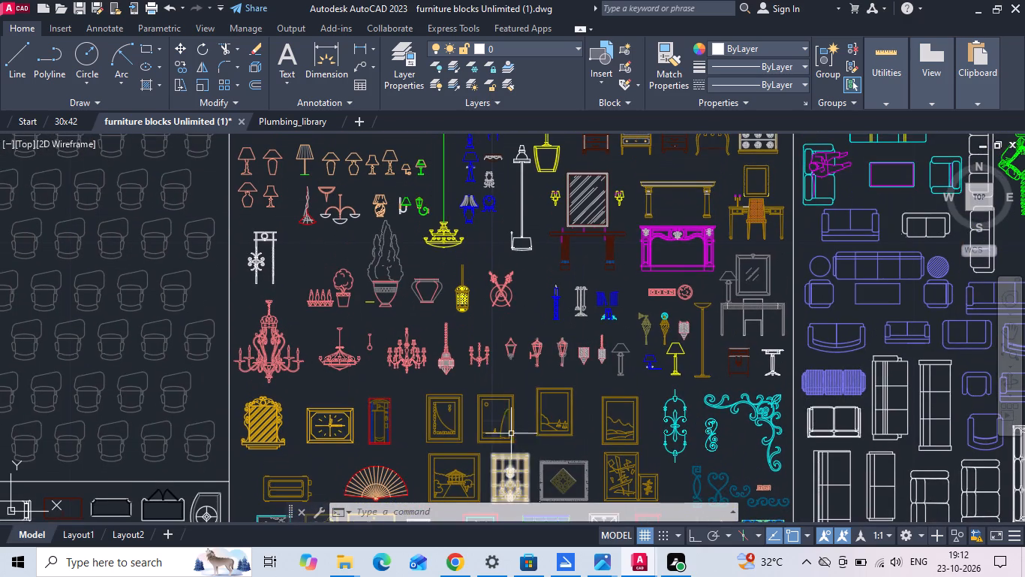
scroll(500, 334, "down", 4)
scroll(516, 225, "up", 2)
middle_click_drag(516, 226, 469, 519)
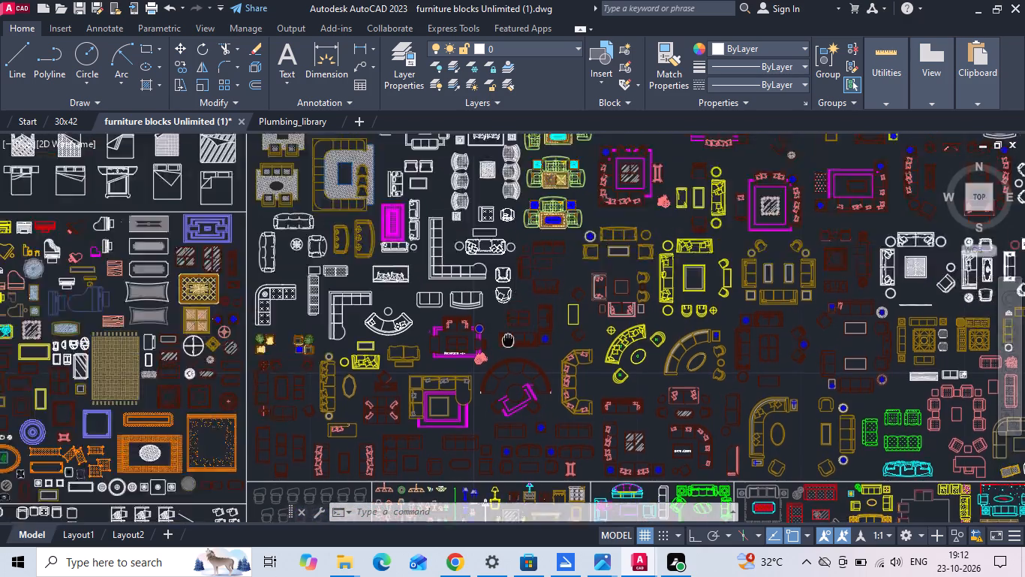
middle_click_drag(469, 519, 469, 522)
middle_click_drag(432, 267, 432, 479)
middle_click_drag(428, 264, 428, 404)
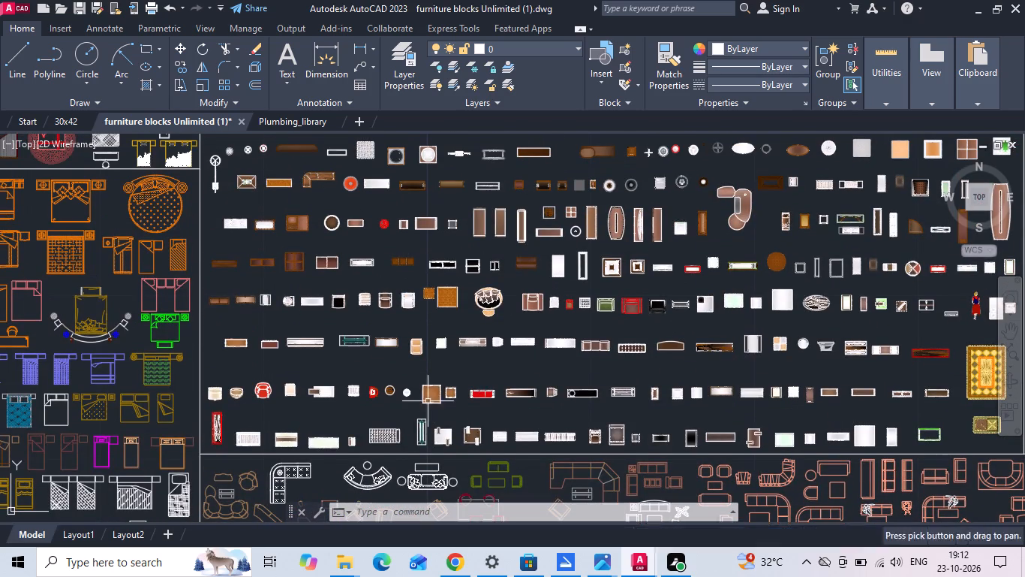
middle_click_drag(504, 245, 491, 422)
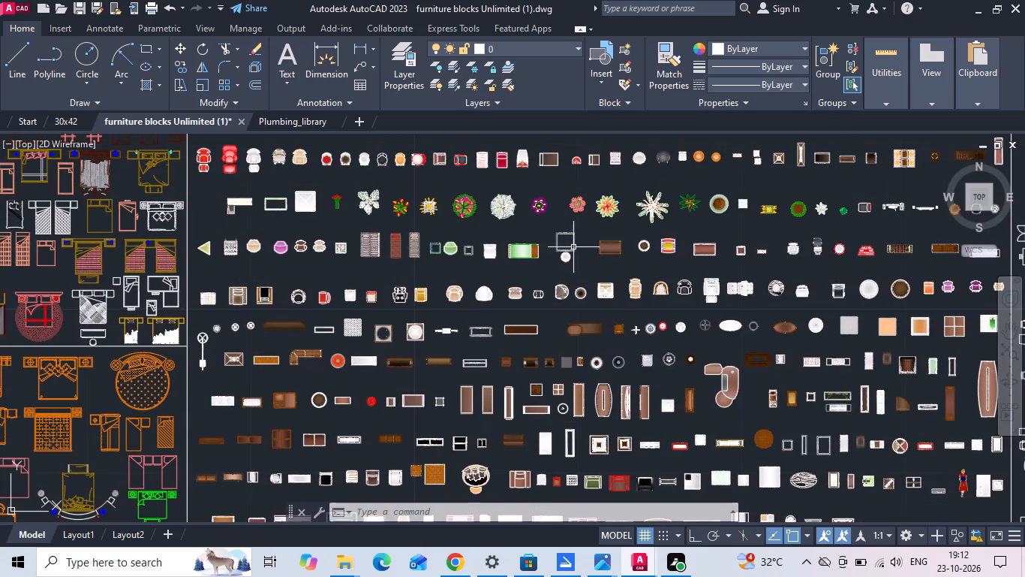
Copy the small green-and-white leafy plant block from the library into the 30x42 drawing, just south of the hall wall beside the main door.
scroll(711, 201, "up", 3)
scroll(538, 240, "down", 1)
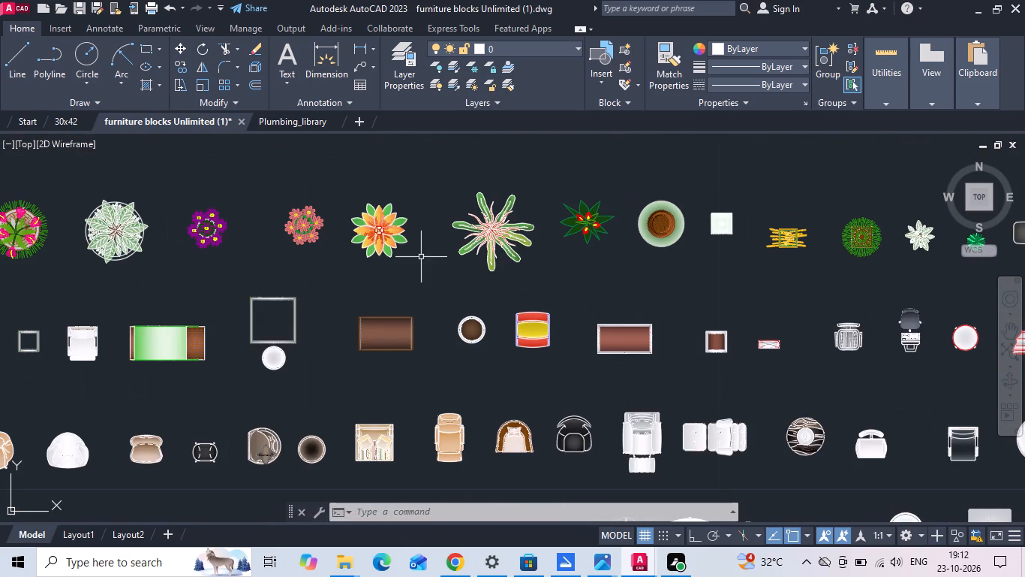
scroll(930, 234, "up", 2)
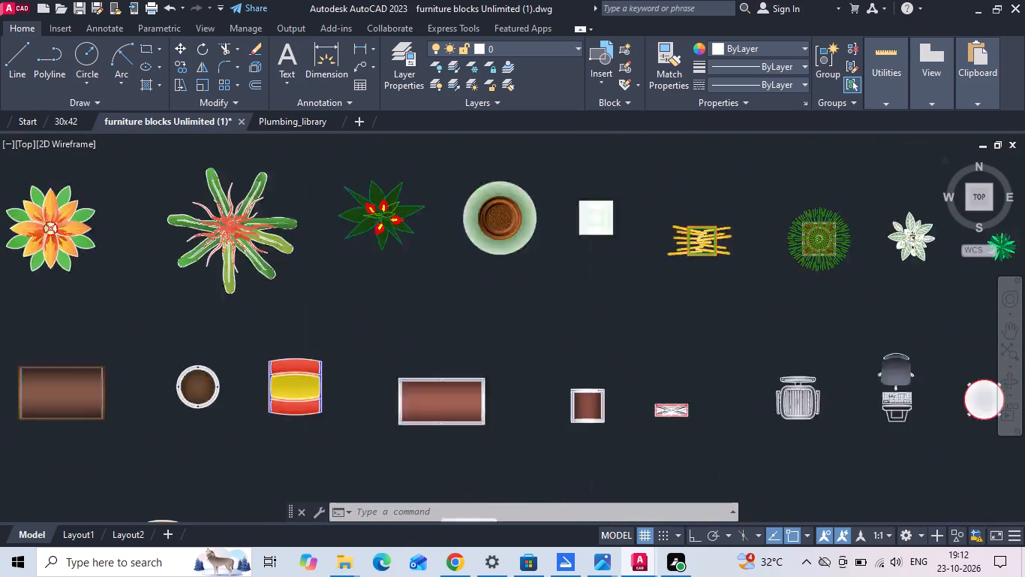
scroll(930, 234, "up", 1)
left_click(906, 214)
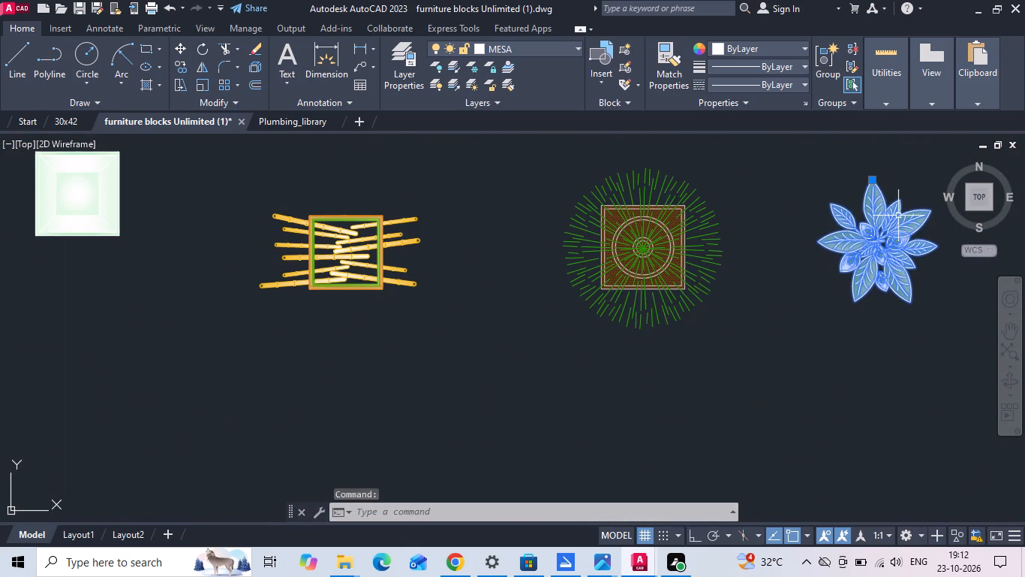
key("ctrl+c")
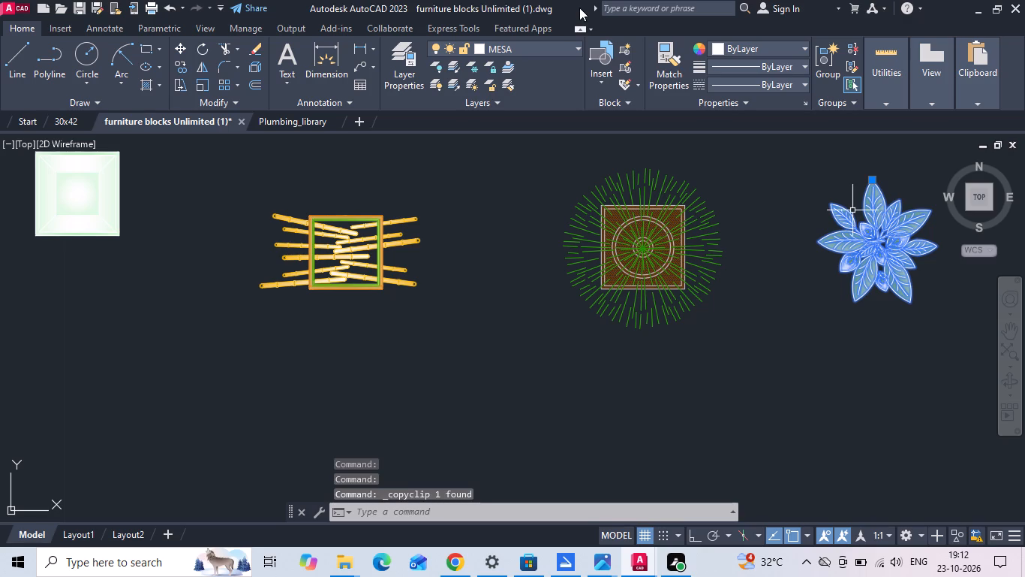
left_click(65, 123)
key("ctrl+v")
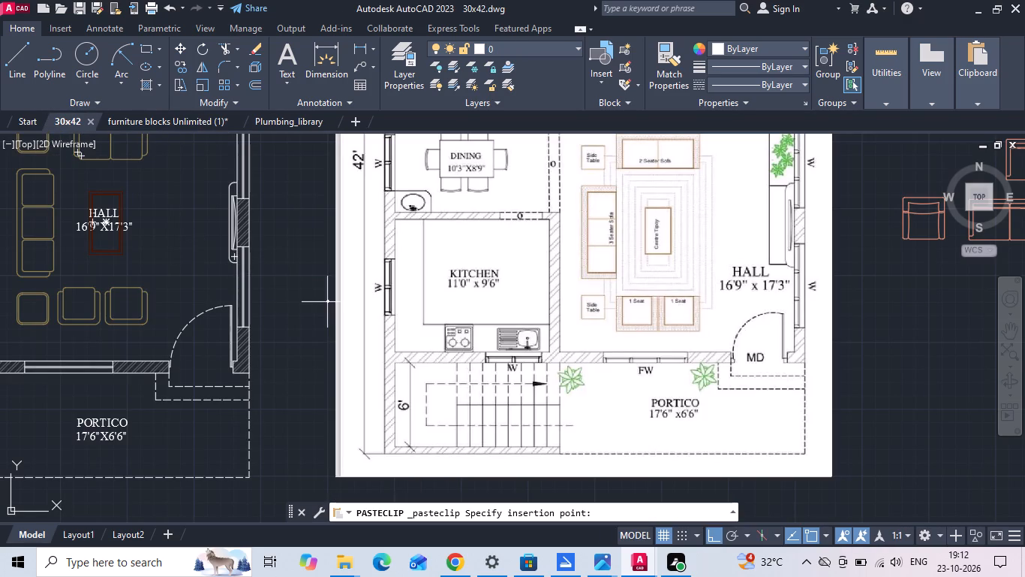
middle_click_drag(178, 204, 277, 249)
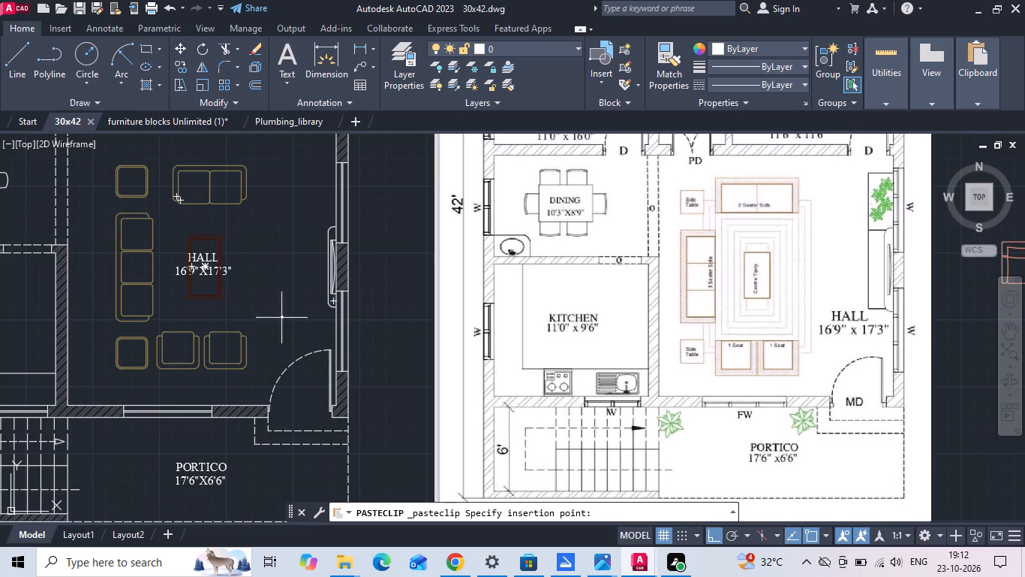
scroll(259, 447, "up", 3)
left_click(207, 352)
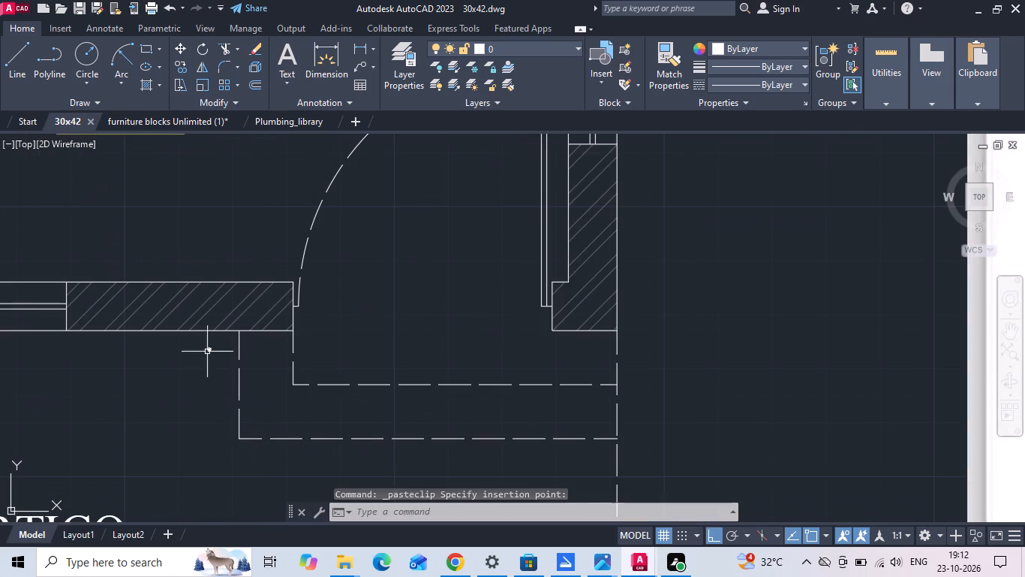
Scale the pasted plant block by a factor of 39.3701.
scroll(207, 352, "up", 2)
left_click(212, 344)
right_click(212, 344)
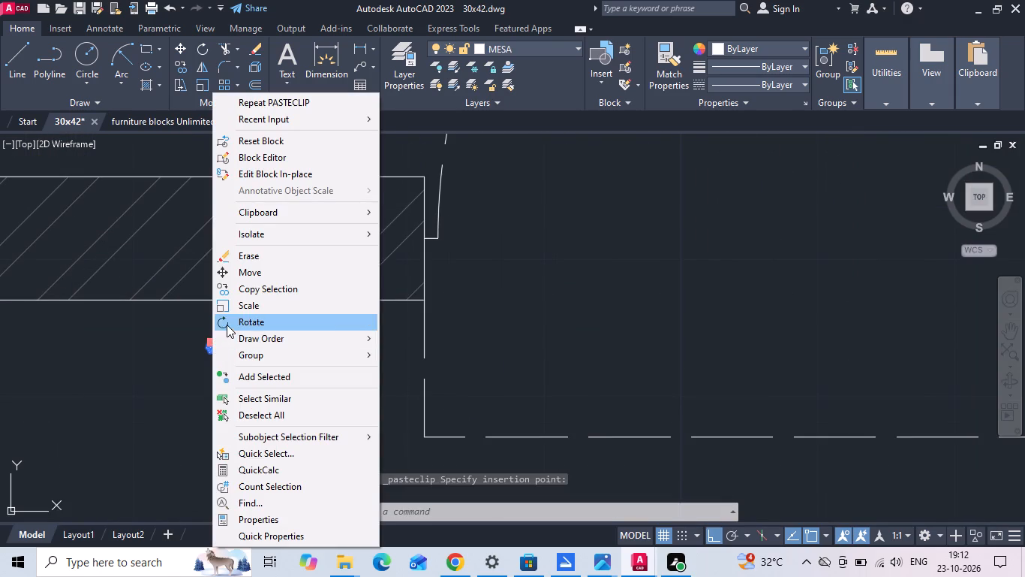
left_click(234, 302)
scroll(218, 341, "up", 3)
left_click_drag(209, 355, 215, 374)
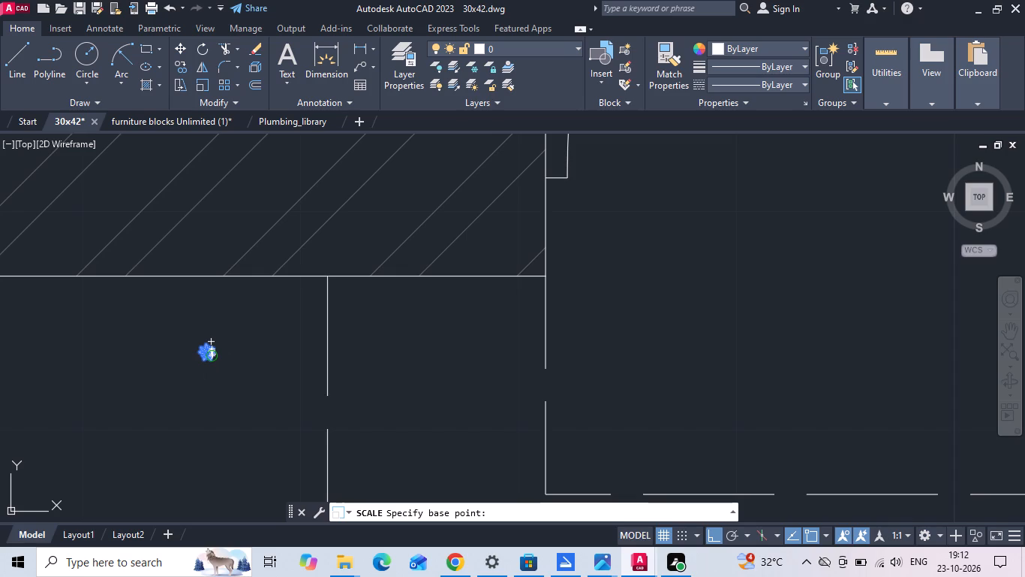
type("39.3701")
key("Return")
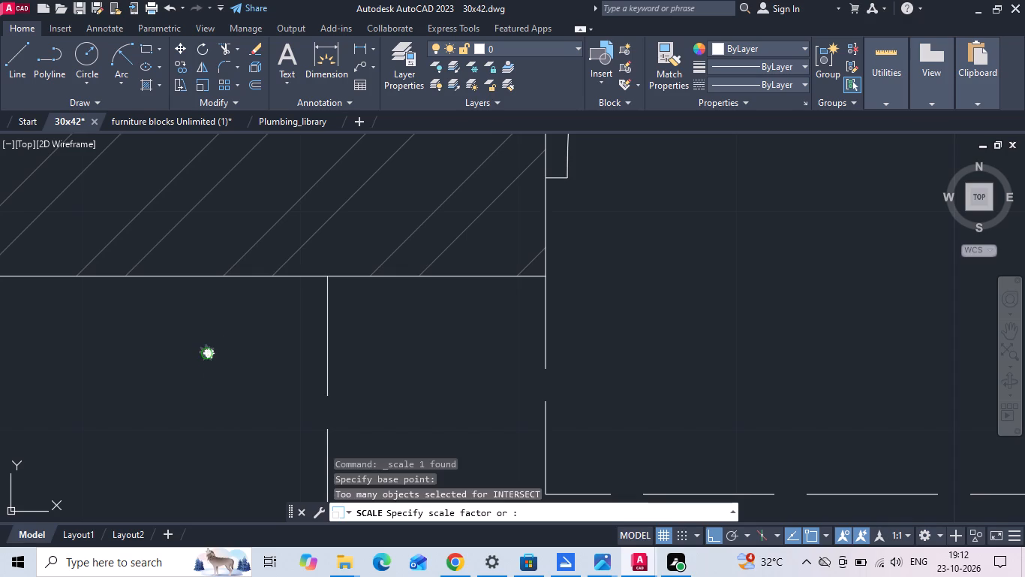
Move the plant off the hall's south wall into the portico beside the entrance steps, with ortho mode switched off.
scroll(326, 440, "down", 3)
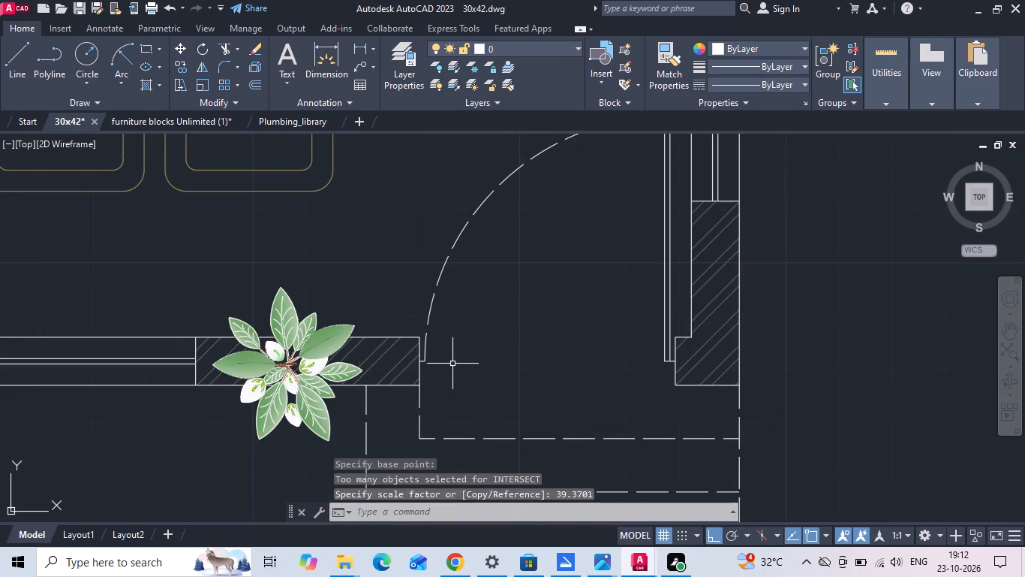
scroll(382, 285, "down", 3)
left_click(360, 322)
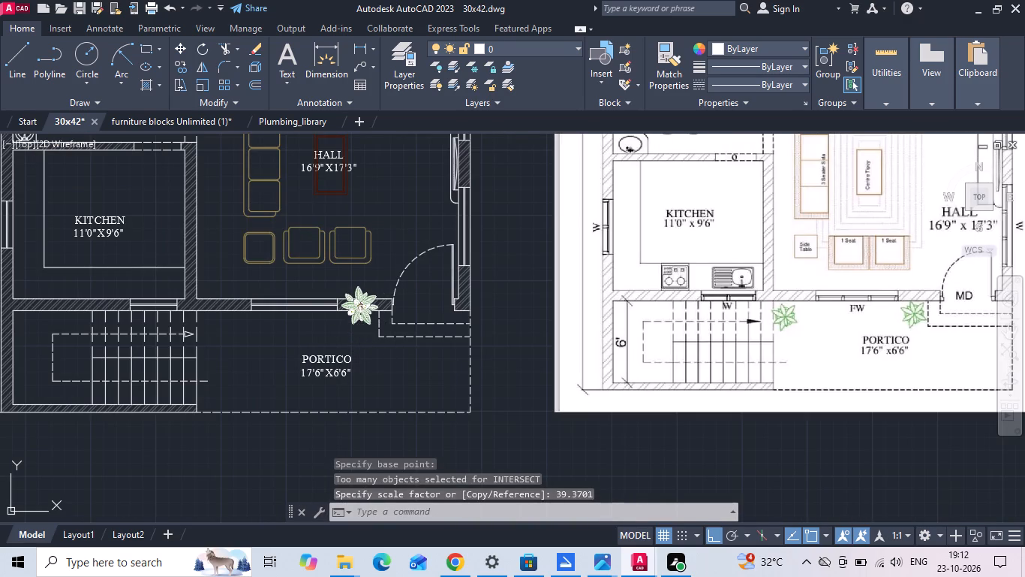
right_click(356, 321)
left_click(392, 272)
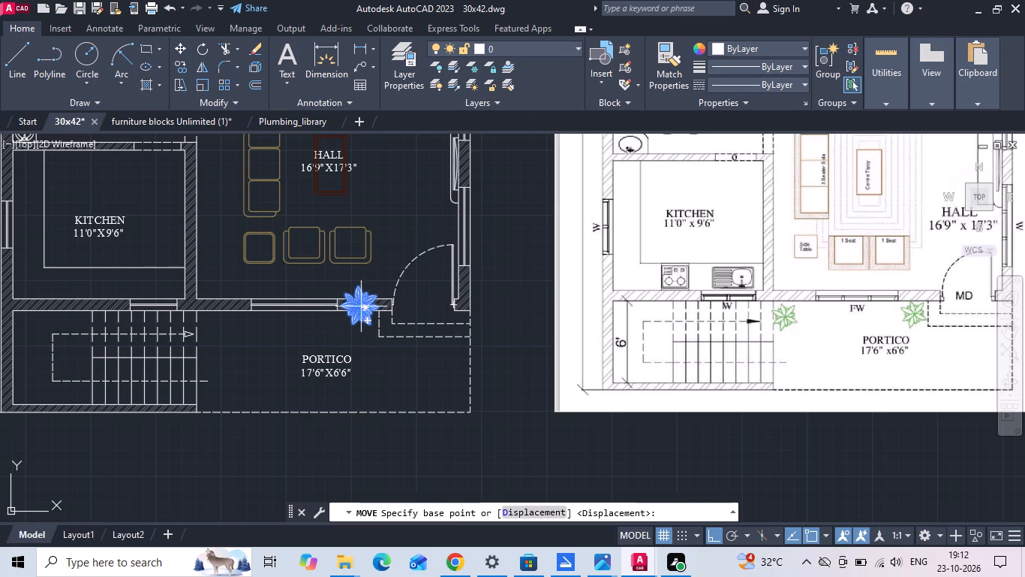
left_click(359, 307)
key("F8")
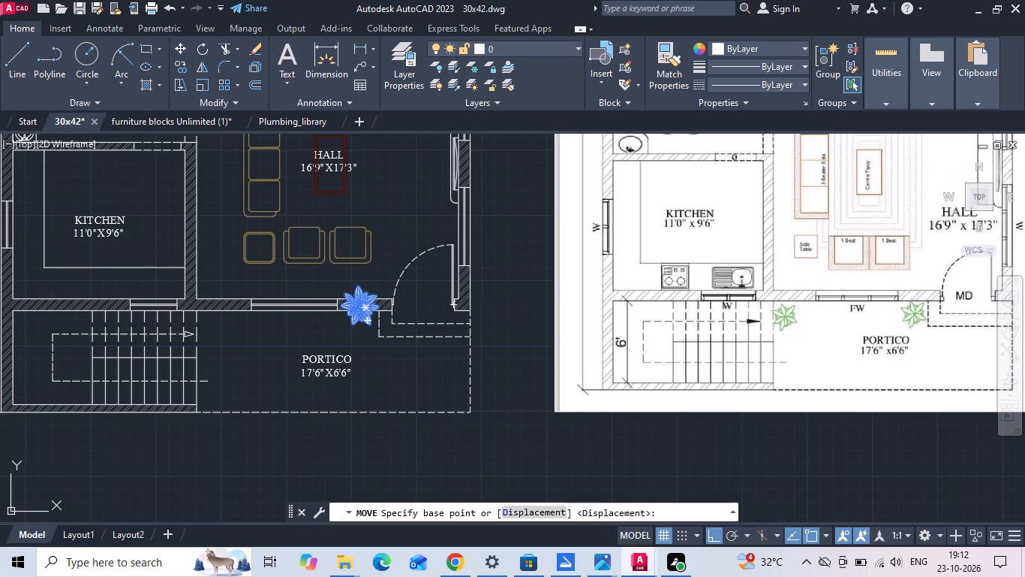
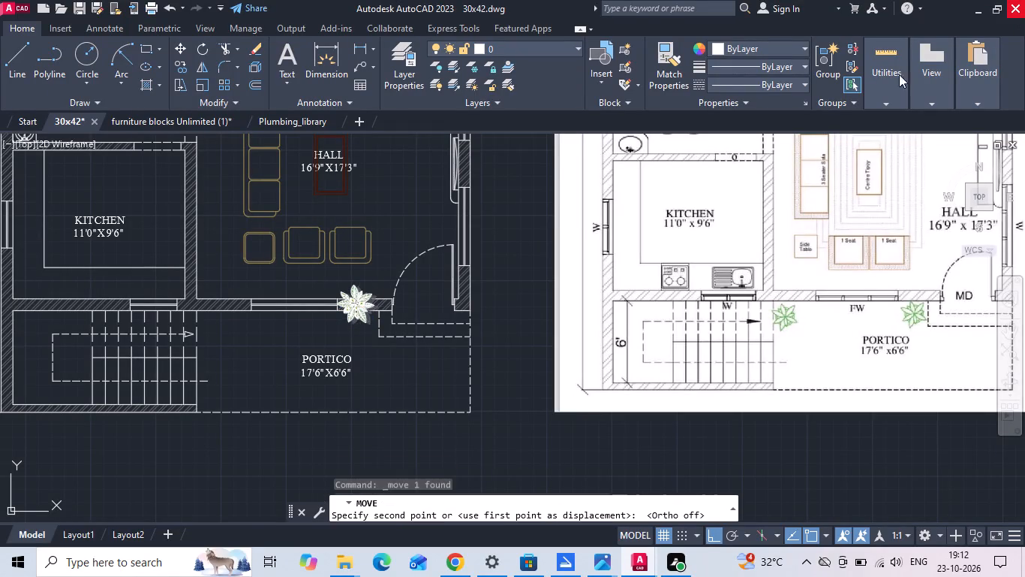
Place the plant being moved at the portico's north wall, beside the head of the staircase arrow.
scroll(195, 348, "up", 2)
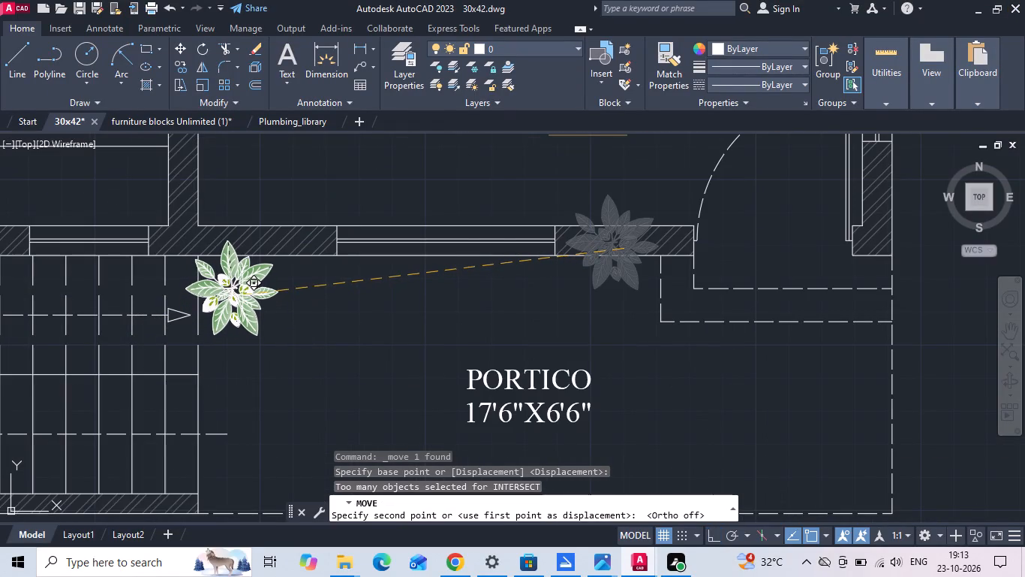
left_click(242, 295)
Copy the plant straight east along the portico's north wall with ortho on, placing it just west of the main-door steps.
left_click(242, 295)
right_click(242, 295)
left_click(251, 289)
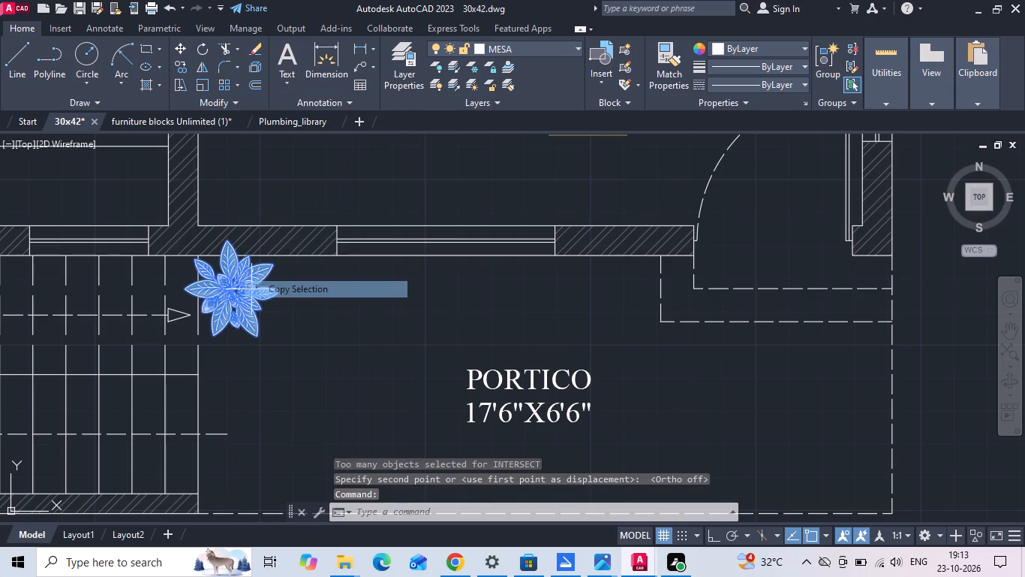
key("F8")
scroll(251, 289, "down", 2)
left_click(252, 289)
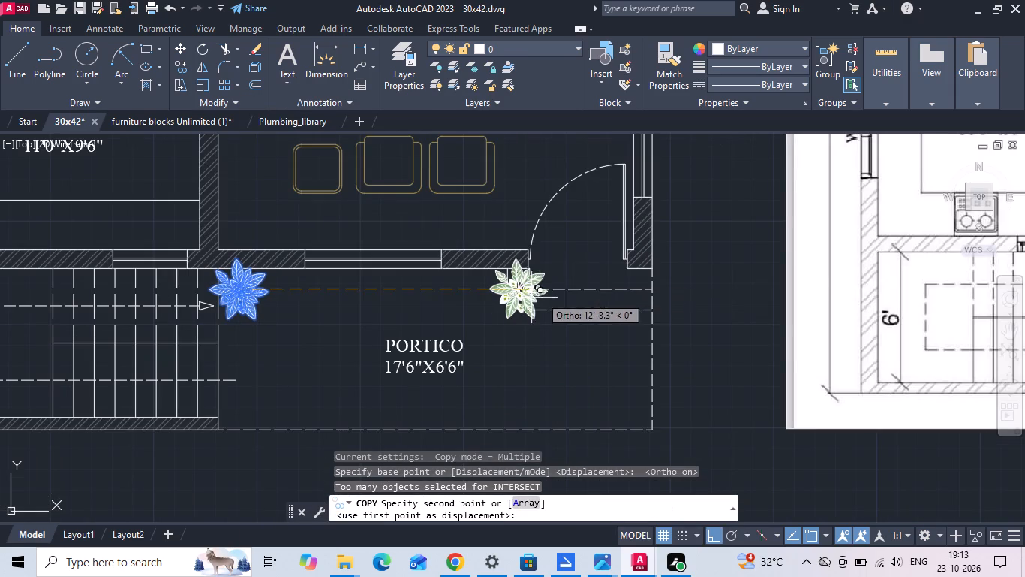
scroll(496, 305, "down", 3)
scroll(534, 322, "up", 3)
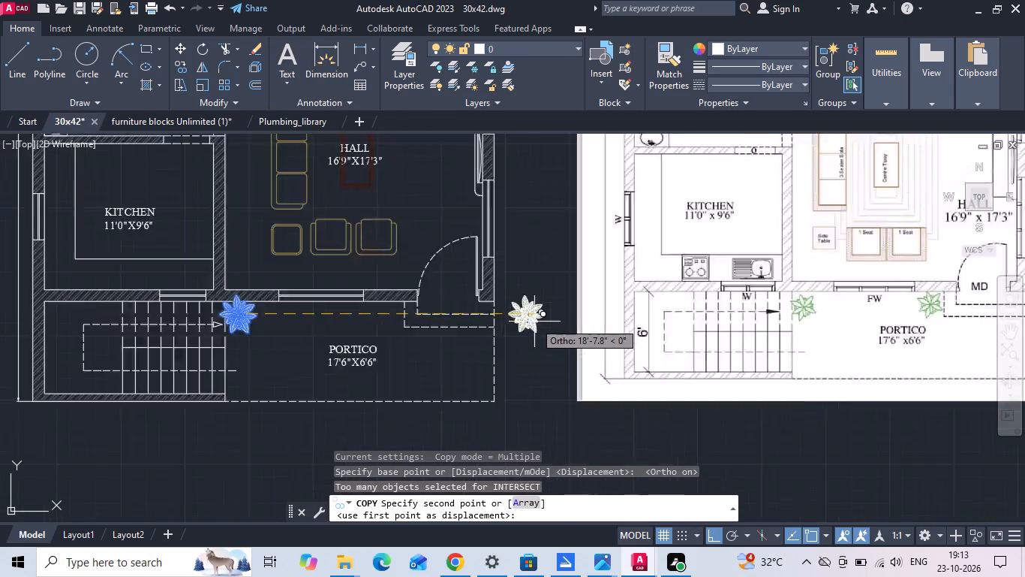
scroll(311, 361, "up", 1)
left_click(313, 353)
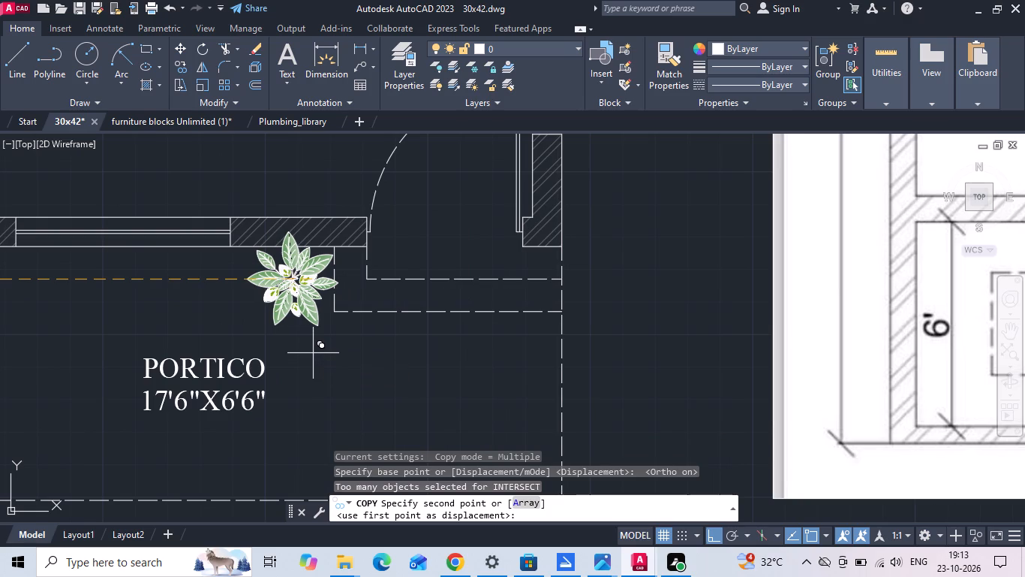
scroll(313, 353, "down", 1)
key("Escape")
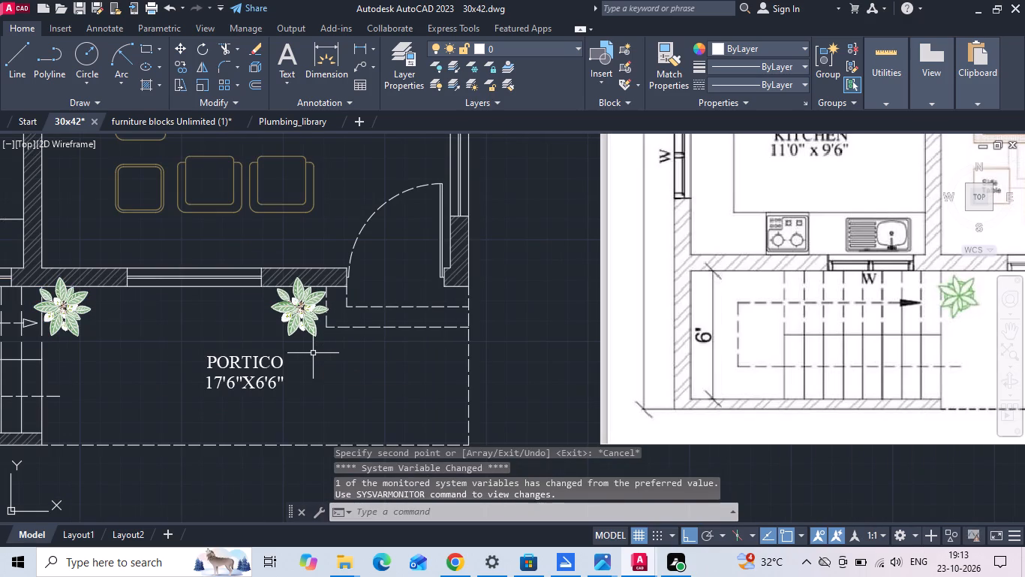
Measure the depth of the cabinet in front of the TV panel in the reference image's hall.
left_click(363, 53)
scroll(287, 406, "down", 2)
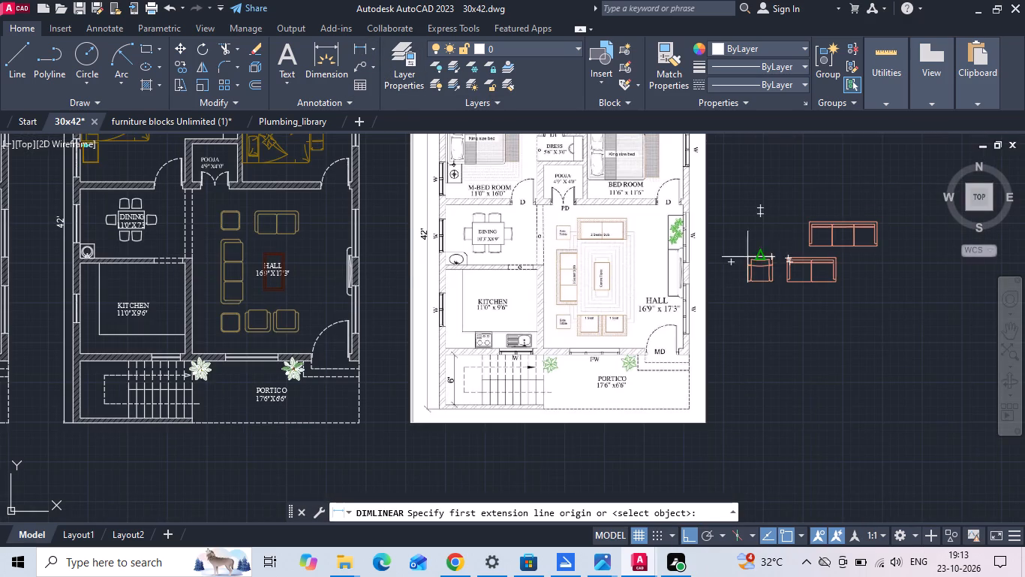
scroll(655, 276, "up", 3)
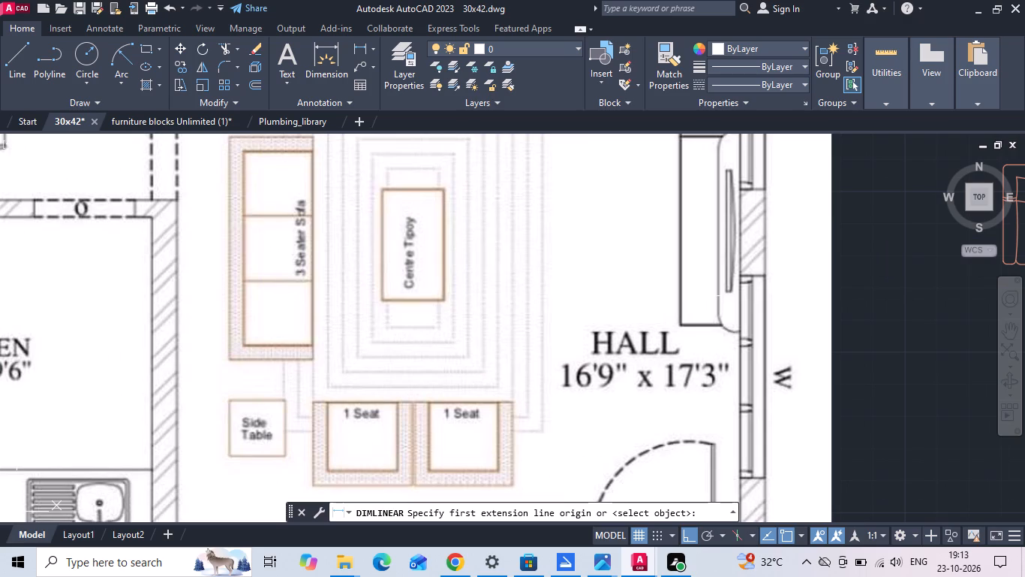
scroll(767, 278, "up", 3)
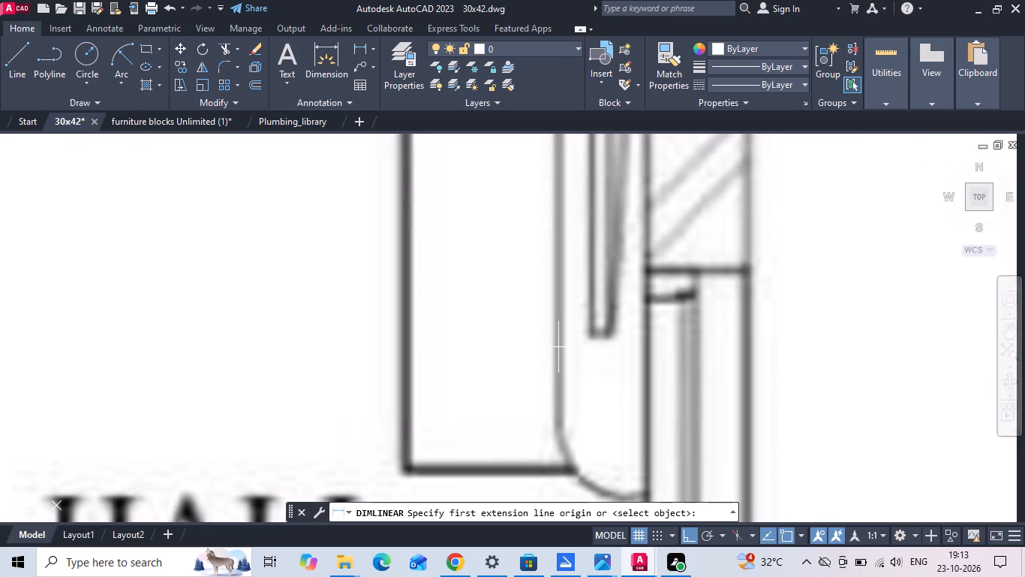
left_click(558, 347)
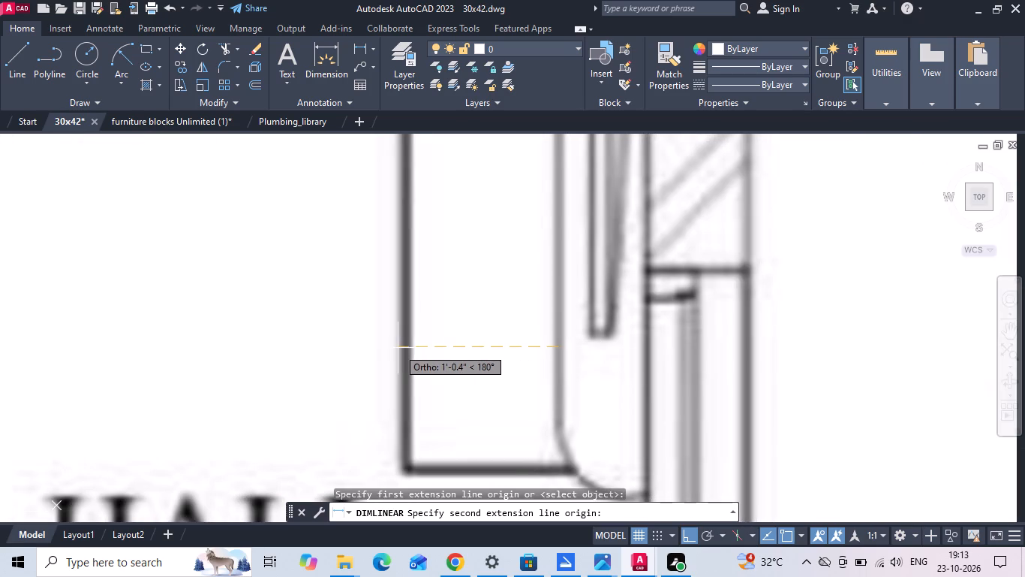
key("Escape")
Offset the TV panel's front line on the hall's east wall 12 inches west into the hall.
scroll(531, 319, "down", 3)
scroll(646, 352, "down", 2)
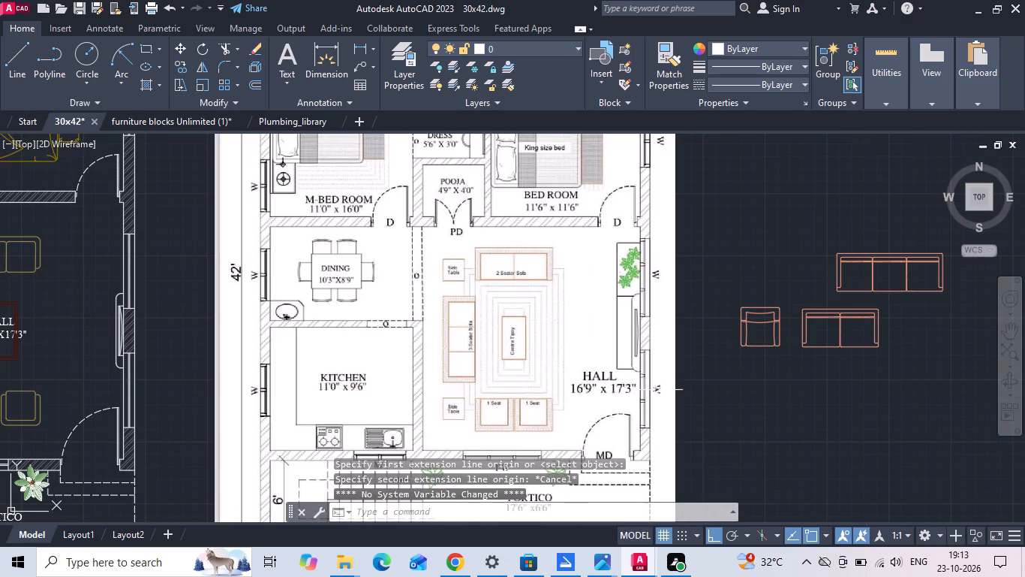
scroll(786, 216, "down", 1)
scroll(326, 282, "up", 1)
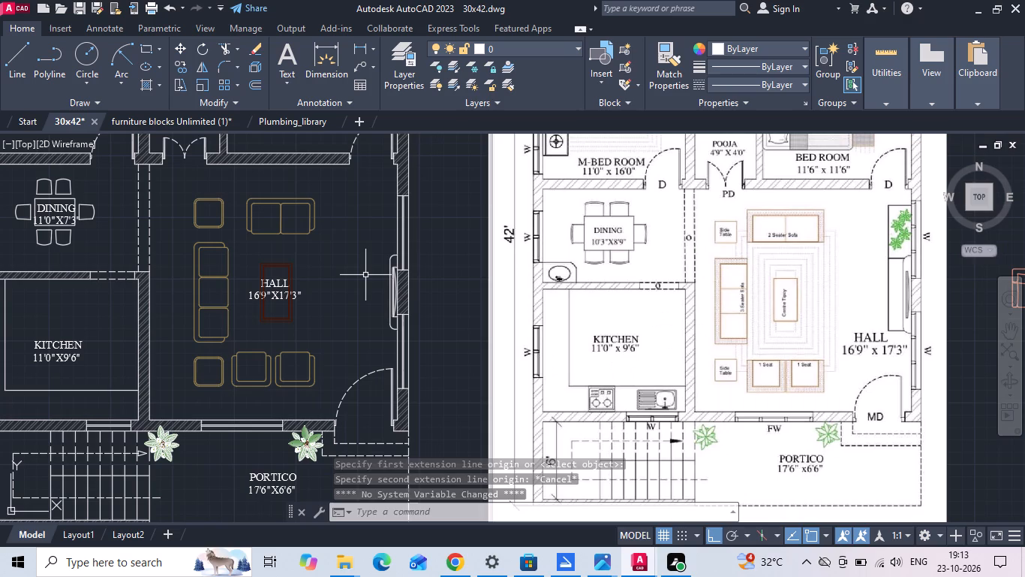
type("o 1")
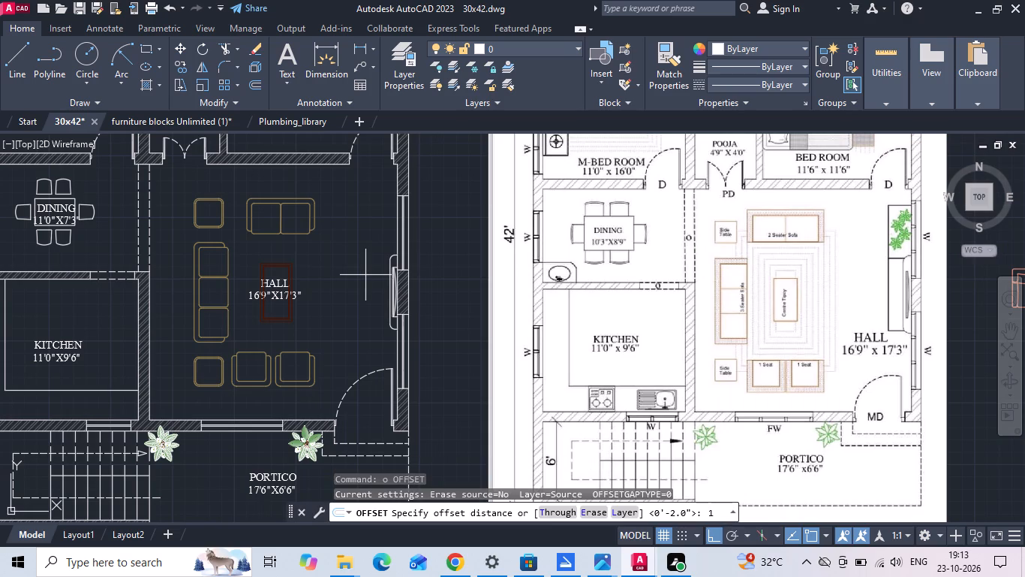
type("2")
key("space")
scroll(389, 304, "up", 1)
left_click_drag(389, 299, 379, 298)
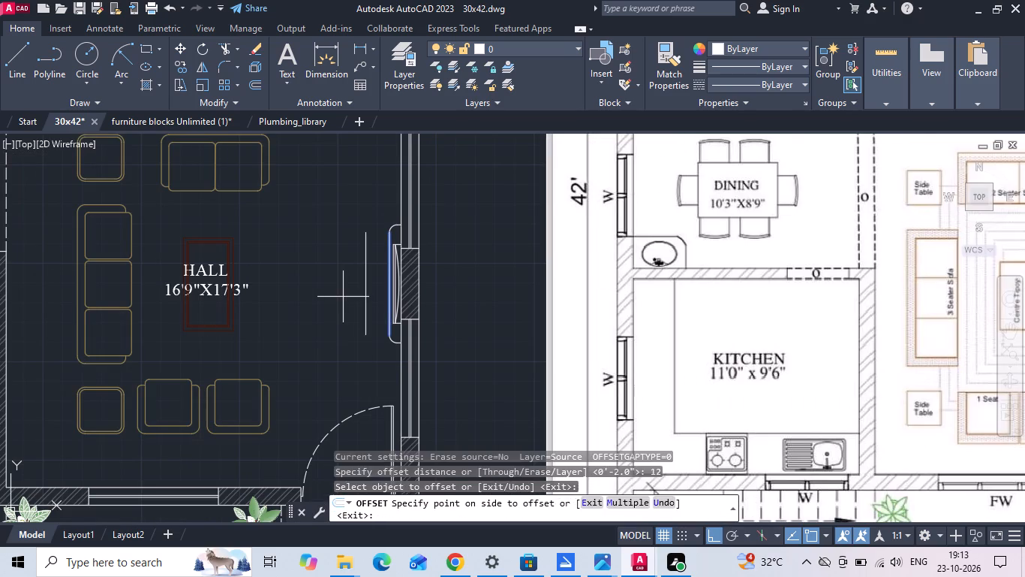
left_click(343, 297)
scroll(353, 328, "down", 1)
key("Escape")
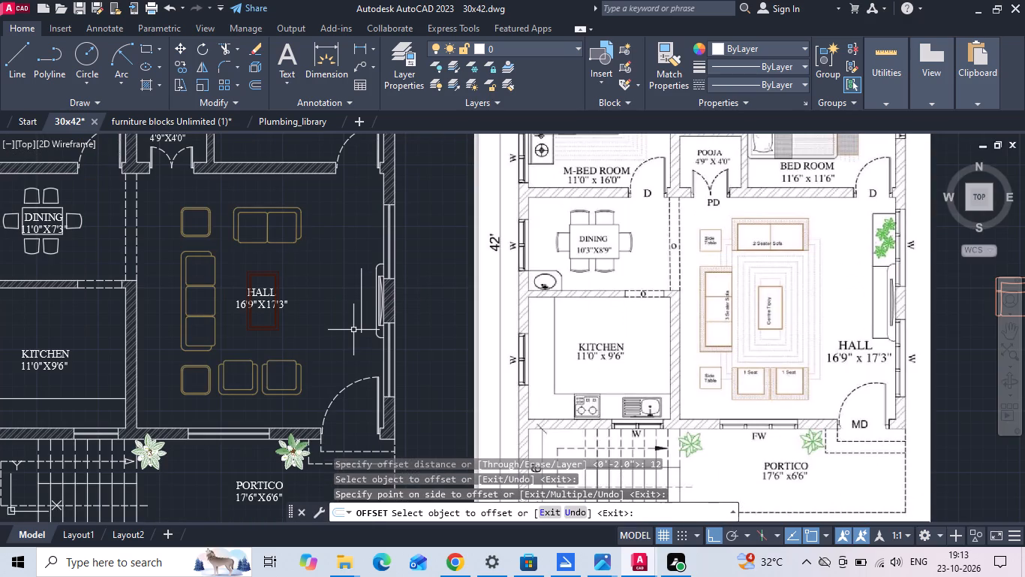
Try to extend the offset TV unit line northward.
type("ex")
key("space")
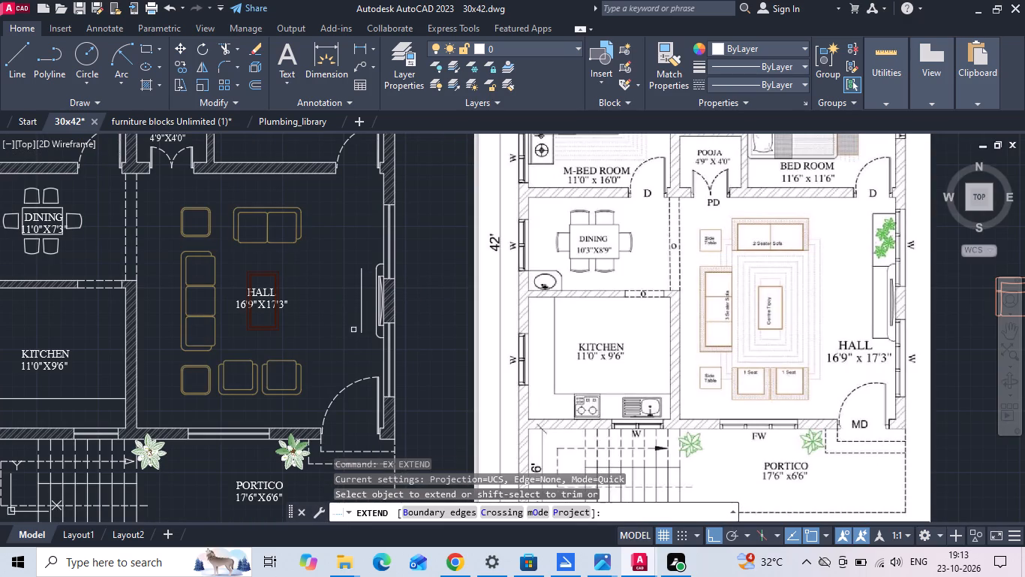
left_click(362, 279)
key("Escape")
Draw a horizontal line west into the hall from the wall corner at the north end of the window above the TV.
scroll(371, 179, "up", 2)
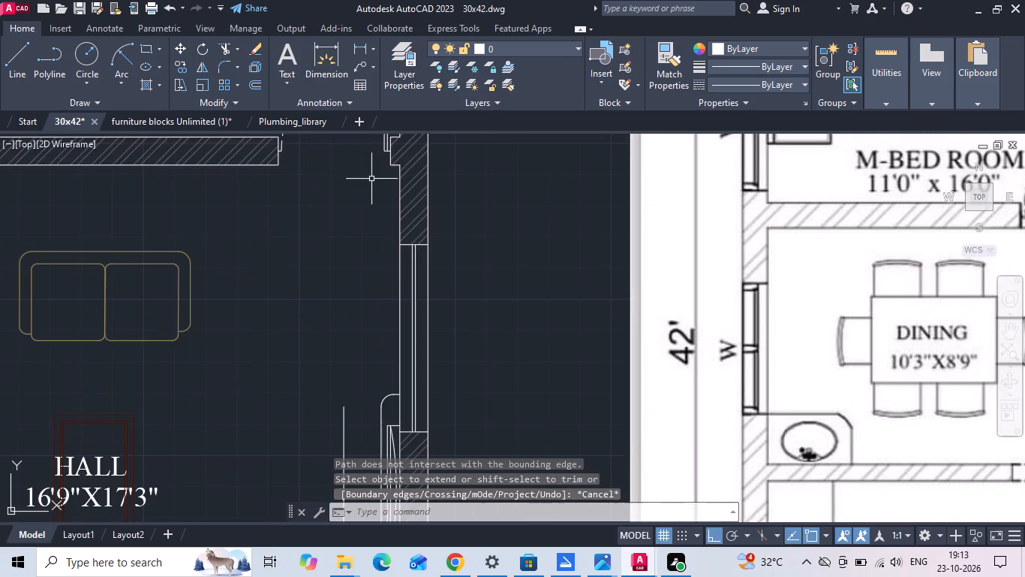
key("l")
scroll(383, 251, "up", 2)
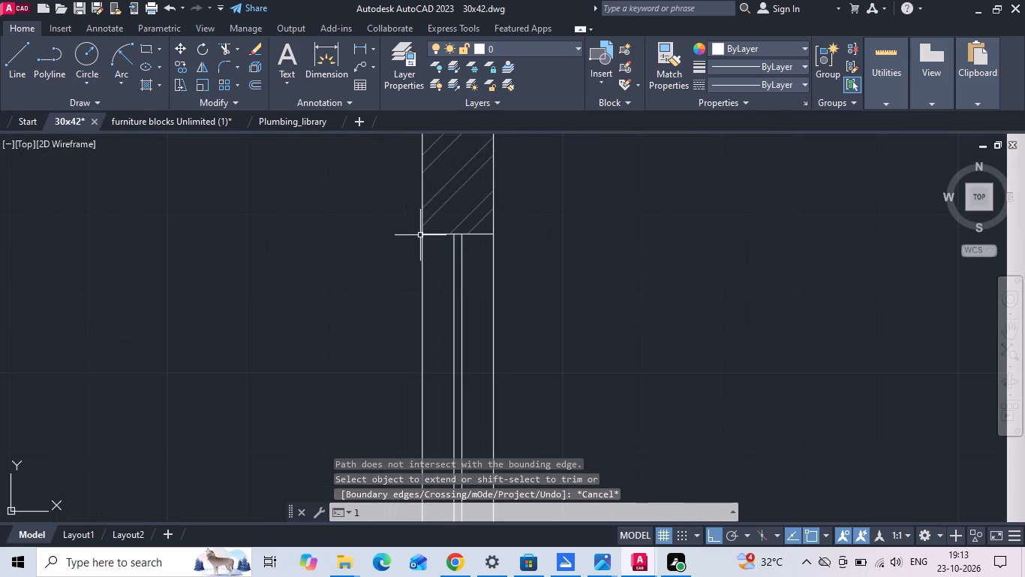
key("Escape")
type("l")
key("space")
left_click_drag(422, 234, 401, 243)
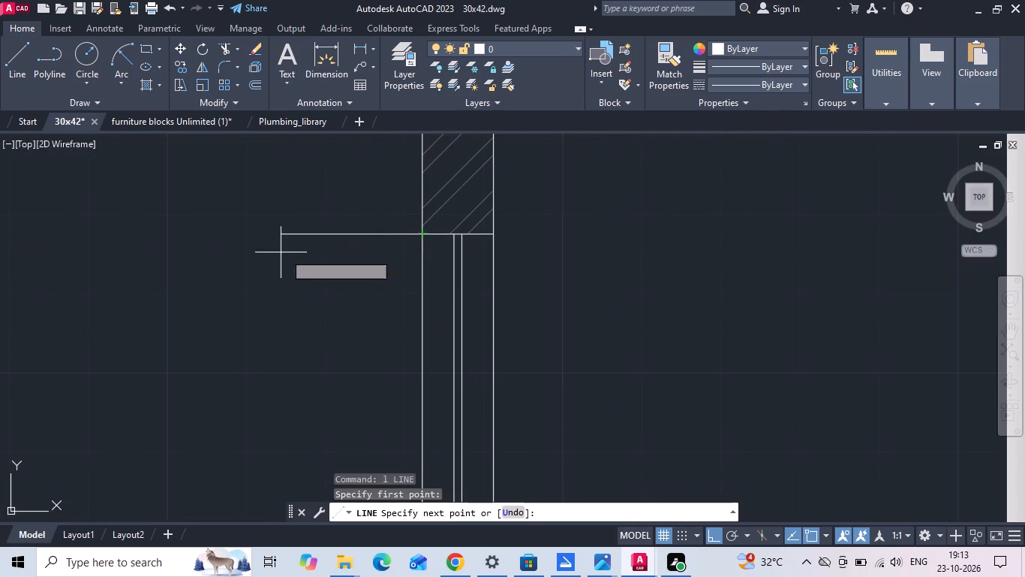
scroll(309, 228, "down", 2)
left_click(274, 251)
key("Escape")
Extend the offset TV unit line north to the new horizontal line.
type("ex")
key("space")
left_click_drag(280, 400, 285, 439)
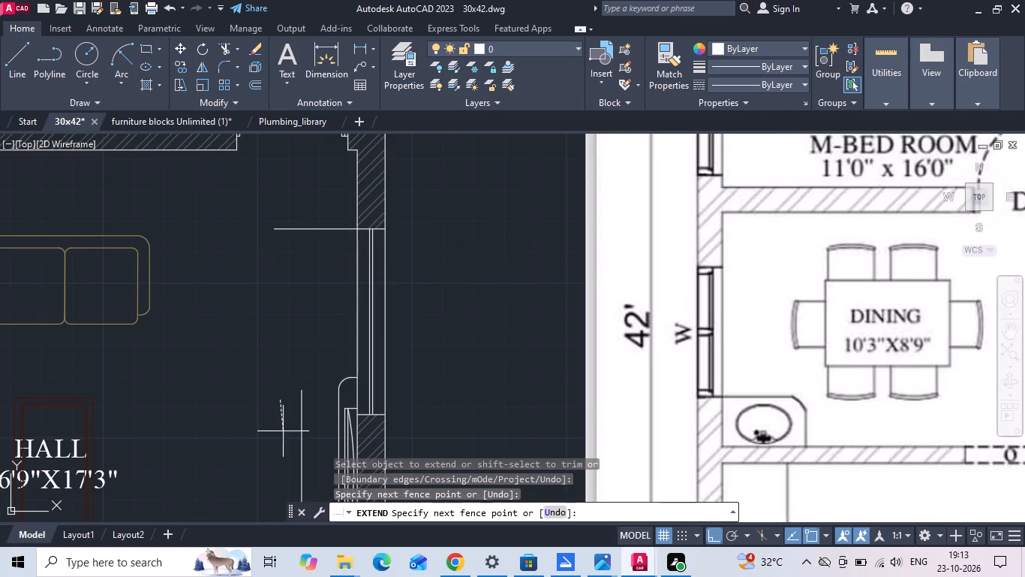
left_click_drag(285, 439, 323, 380)
key("Escape")
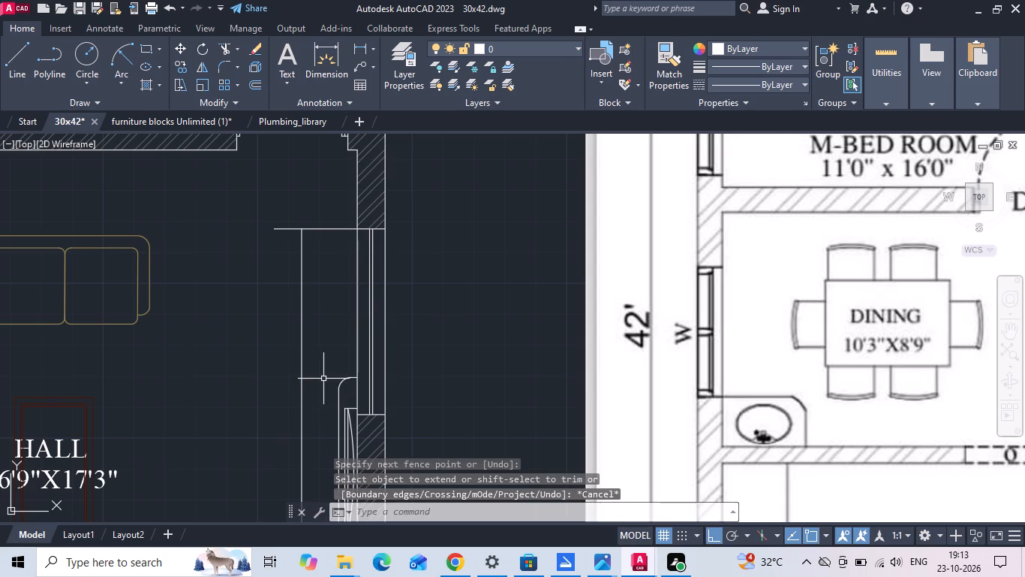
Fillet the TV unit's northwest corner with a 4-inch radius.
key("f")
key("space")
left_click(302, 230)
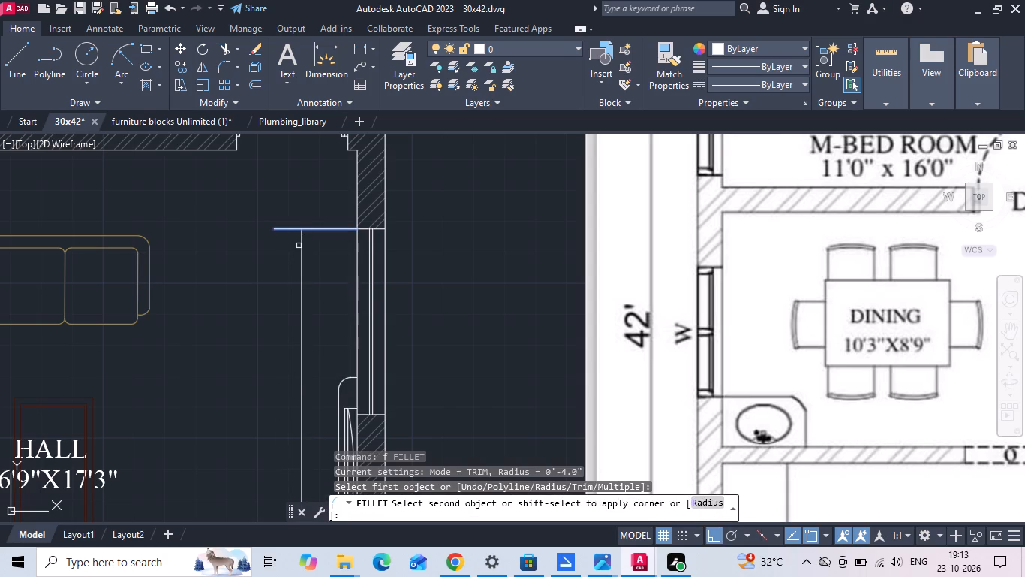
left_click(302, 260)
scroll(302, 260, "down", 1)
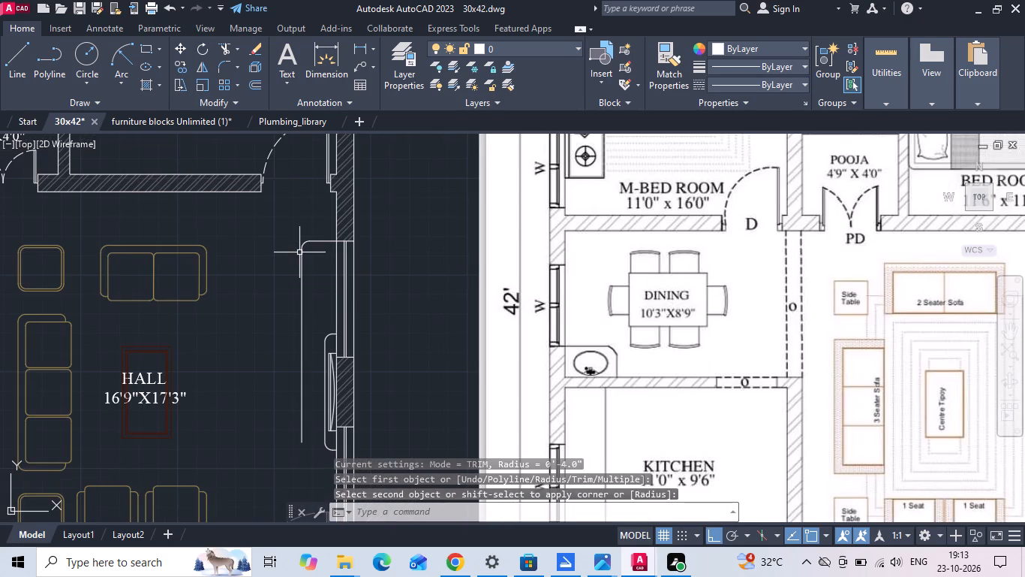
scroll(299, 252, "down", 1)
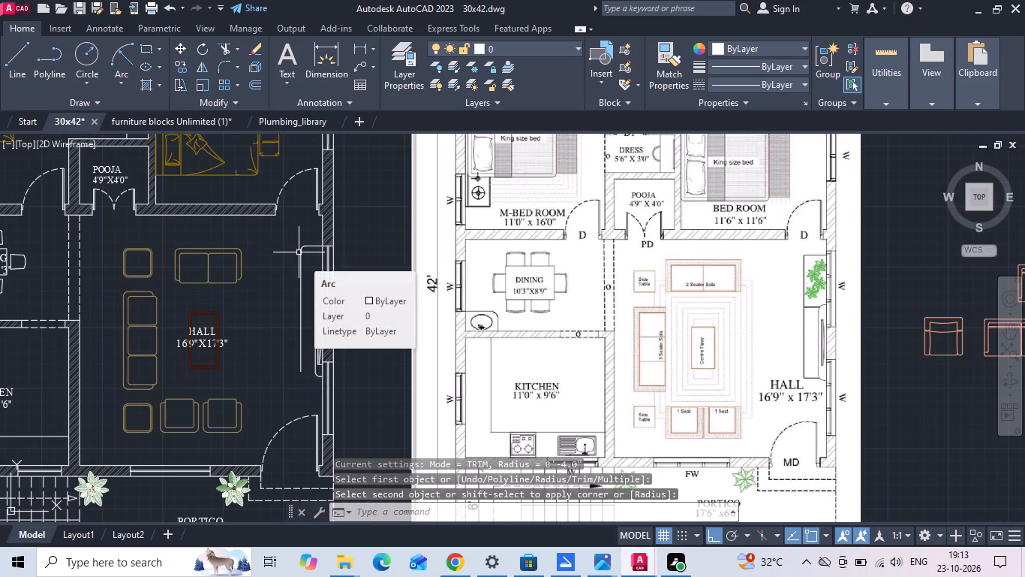
Square the TV unit's northwest corner with a fillet radius of 0 and delete the leftover arc.
scroll(299, 252, "up", 2)
type("f")
key("space")
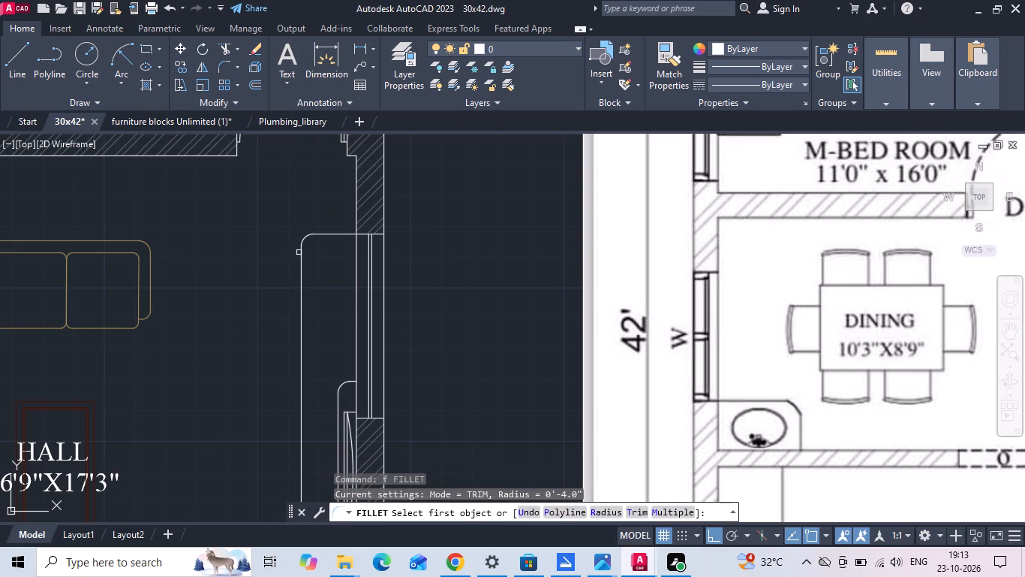
type("r")
key("space")
type("0")
key("space")
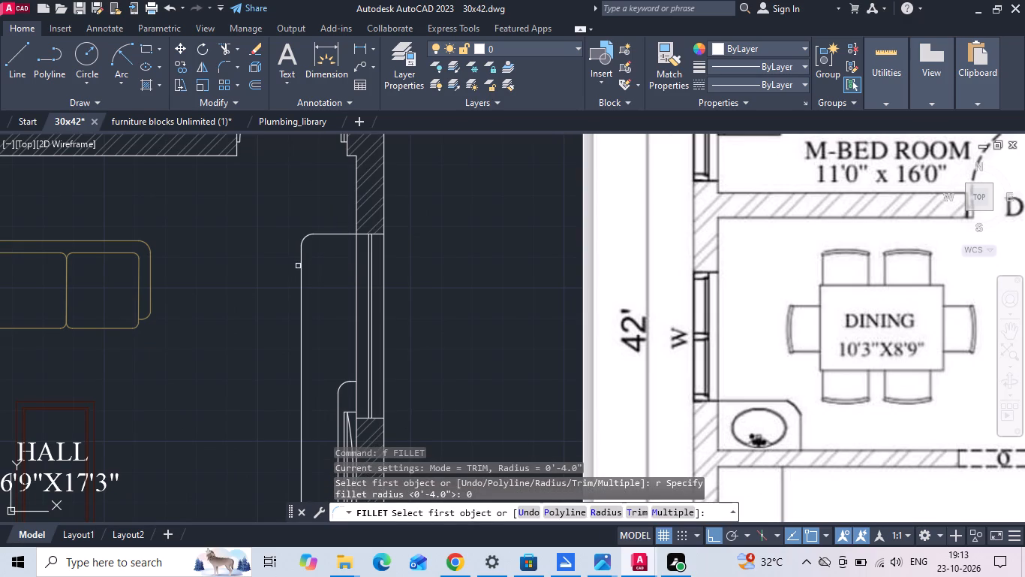
left_click(302, 275)
left_click(318, 236)
scroll(308, 243, "up", 3)
key("Escape")
left_click(294, 214)
key("Delete")
Draw a horizontal line about 2'-3" long west from the TV panel's rounded north corner, crossing the unit's front line.
scroll(285, 230, "down", 2)
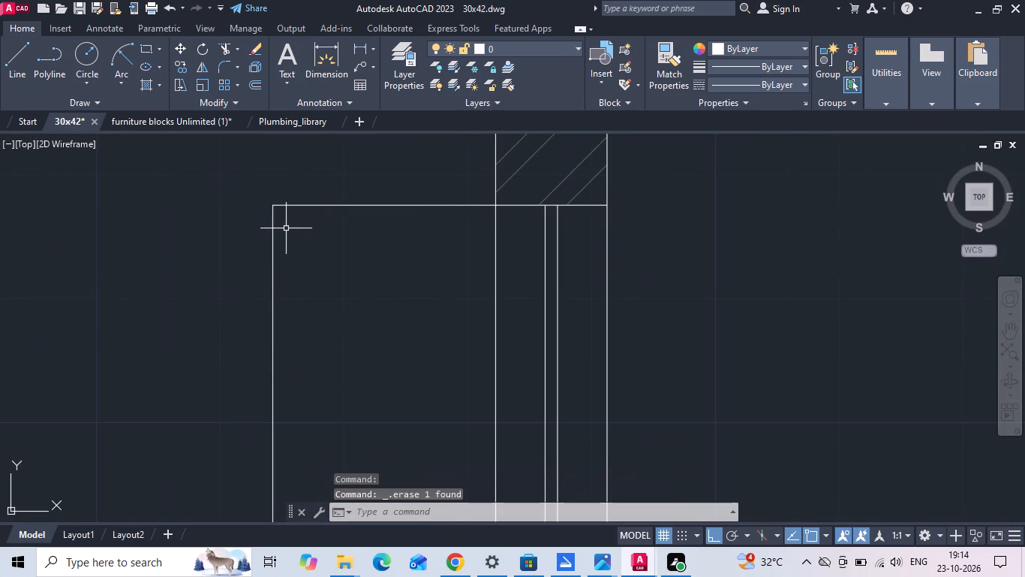
scroll(293, 231, "down", 5)
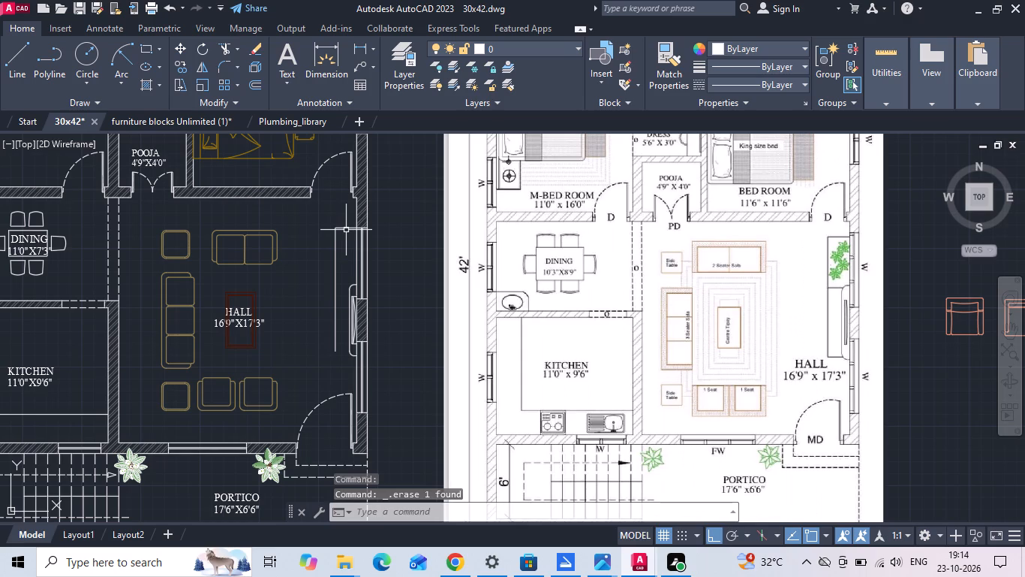
scroll(335, 295, "up", 3)
key("l")
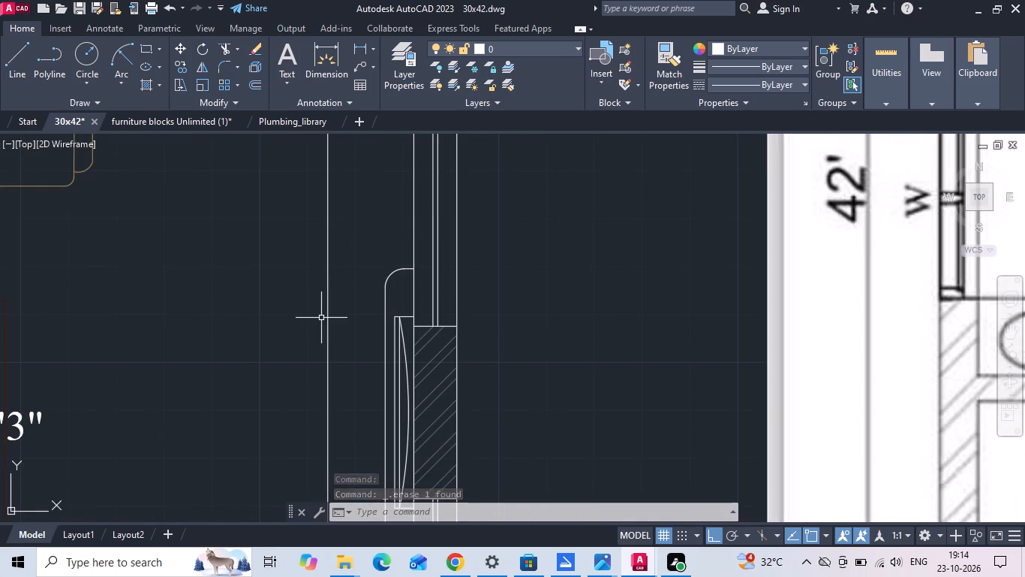
key("space")
left_click(386, 271)
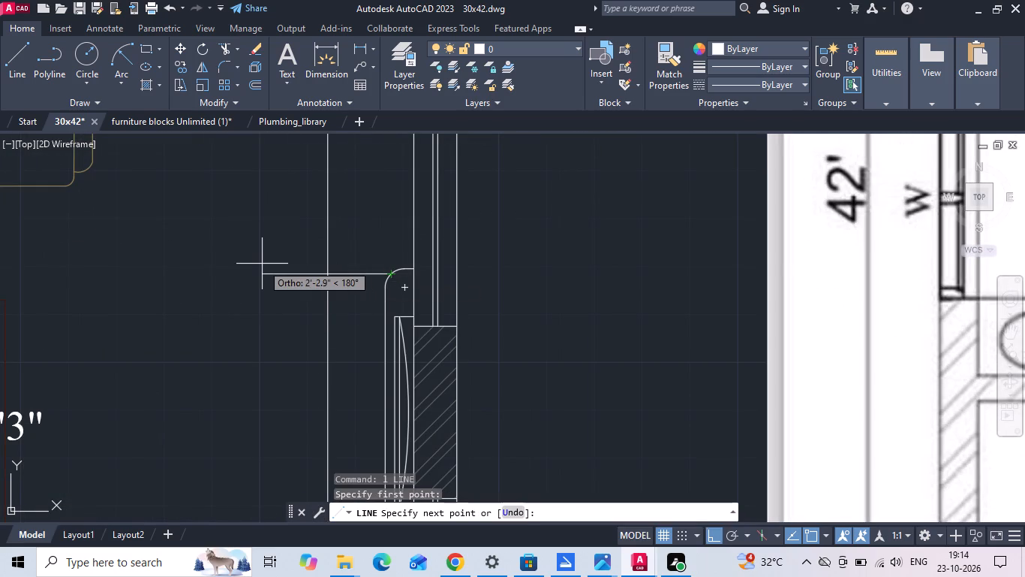
left_click(261, 264)
key("Escape")
Draw a horizontal line west from the TV panel's rounded south corner, past the unit's front line.
scroll(384, 206, "down", 2)
scroll(324, 355, "up", 1)
key("l")
key("space")
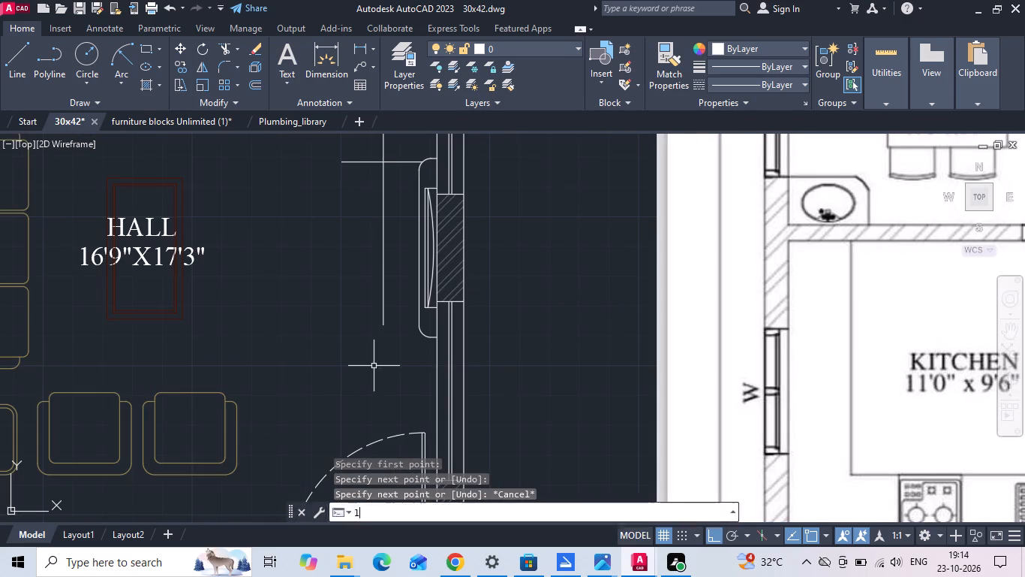
scroll(412, 334, "up", 2)
left_click(430, 335)
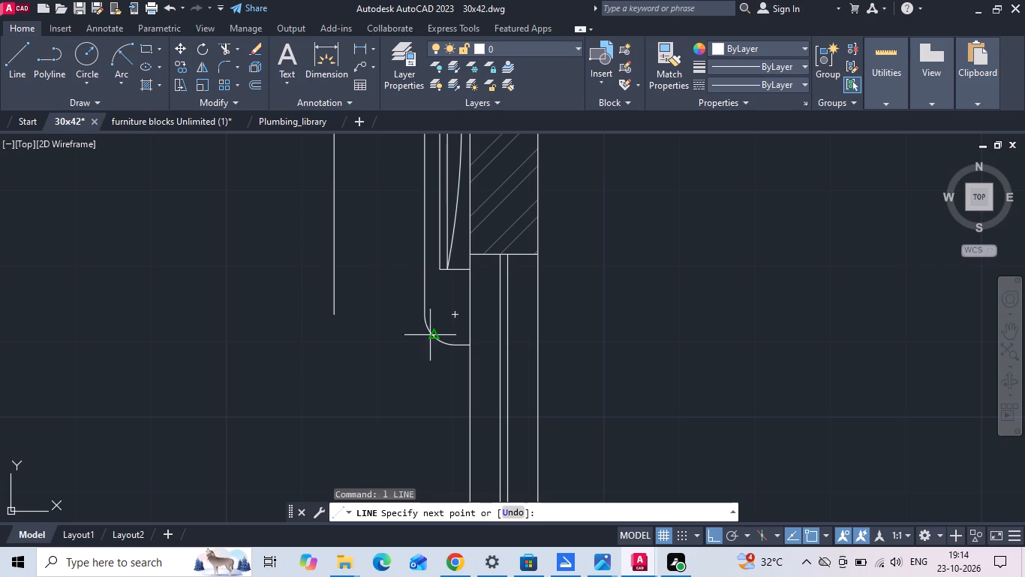
left_click(206, 389)
key("Escape")
Extend the TV unit's front line south to the lower horizontal line.
type("ex")
key("space")
left_click_drag(267, 296, 389, 256)
key("Escape")
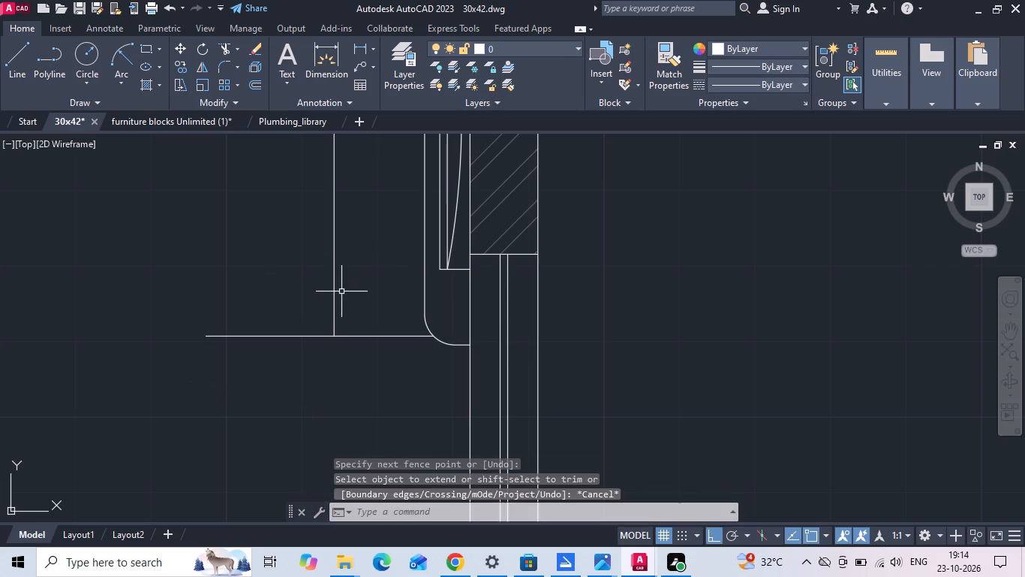
Trim the ends of the two horizontal lines that overhang west of the TV unit's front line.
key("t")
key("r")
key("space")
left_click_drag(281, 319, 294, 390)
scroll(294, 394, "down", 2)
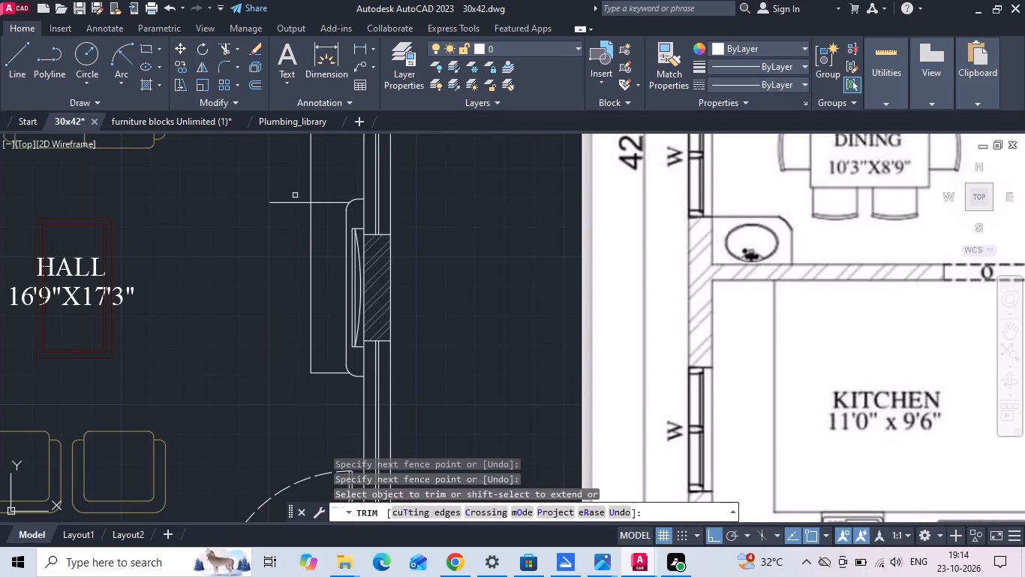
left_click_drag(295, 195, 291, 223)
left_click(287, 240)
scroll(286, 297, "down", 1)
middle_click_drag(270, 304, 281, 322)
key("Escape")
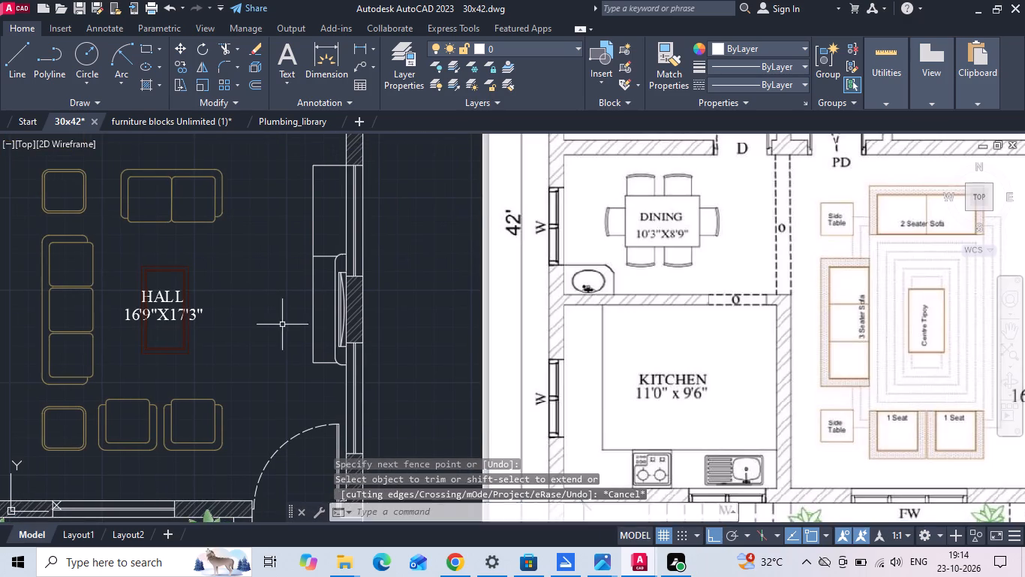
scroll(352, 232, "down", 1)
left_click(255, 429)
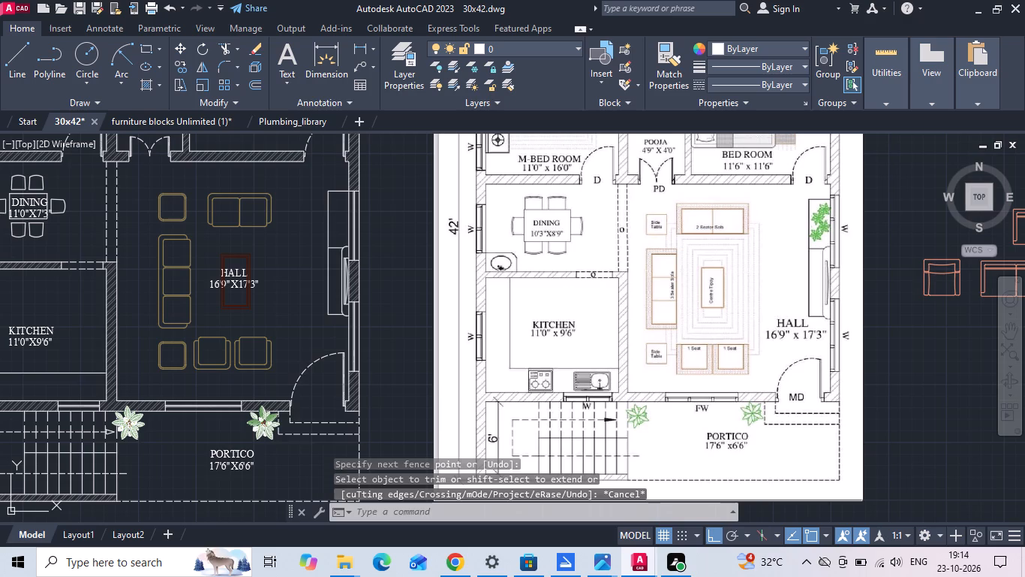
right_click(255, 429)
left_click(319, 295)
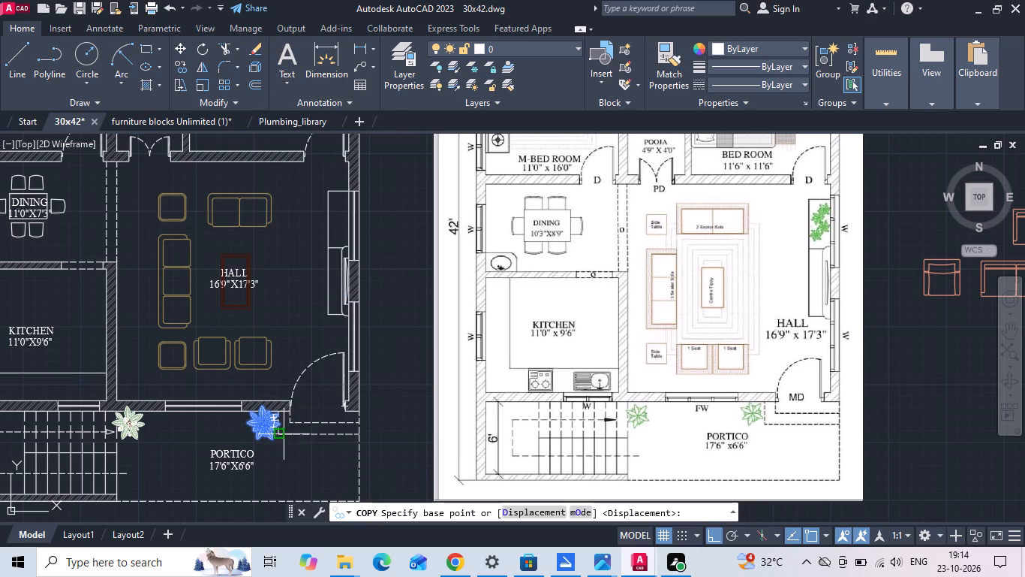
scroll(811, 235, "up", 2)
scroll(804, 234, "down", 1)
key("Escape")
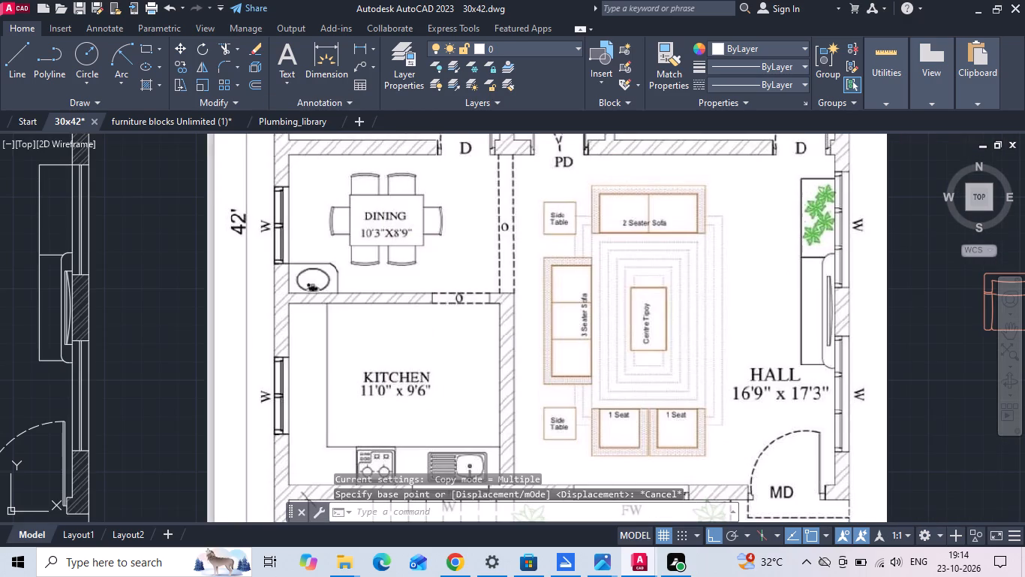
In the furniture blocks drawing, copy the small bright-green spiky plant beside the white-flowered plant to the clipboard.
left_click(205, 125)
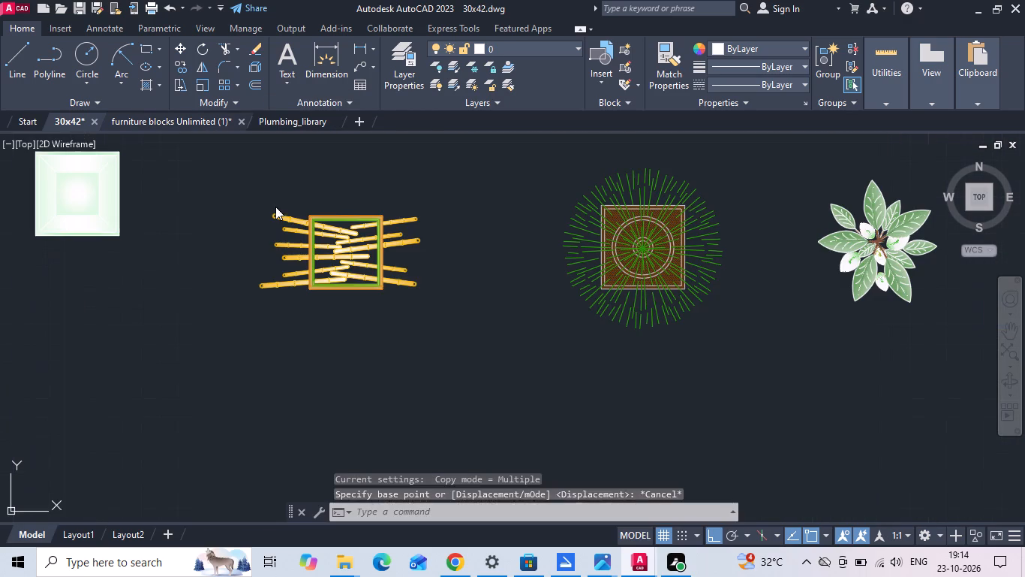
scroll(466, 310, "down", 3)
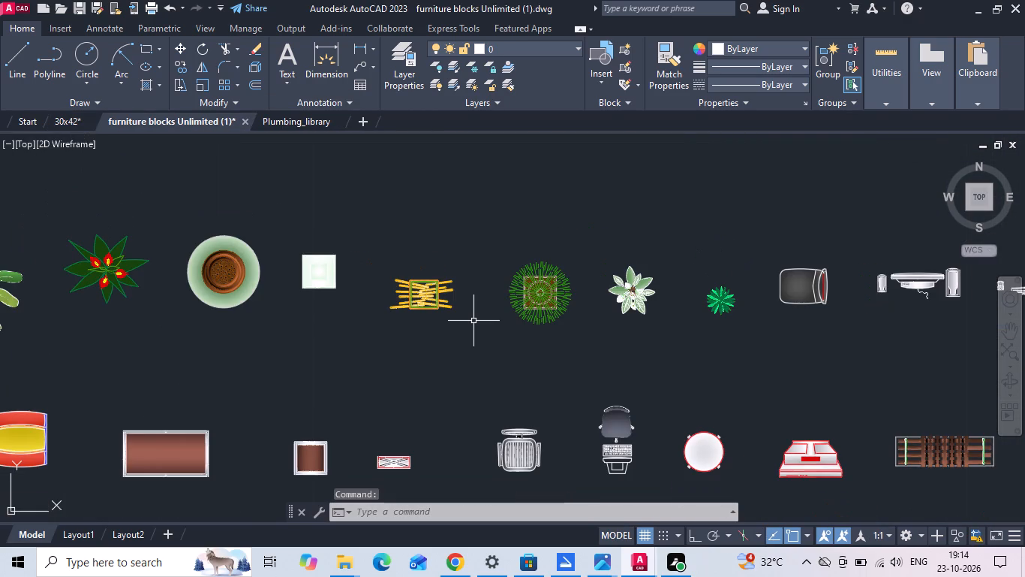
middle_click_drag(292, 319, 661, 288)
middle_click_drag(248, 226, 644, 231)
middle_click_drag(107, 234, 603, 245)
middle_click_drag(373, 241, 377, 245)
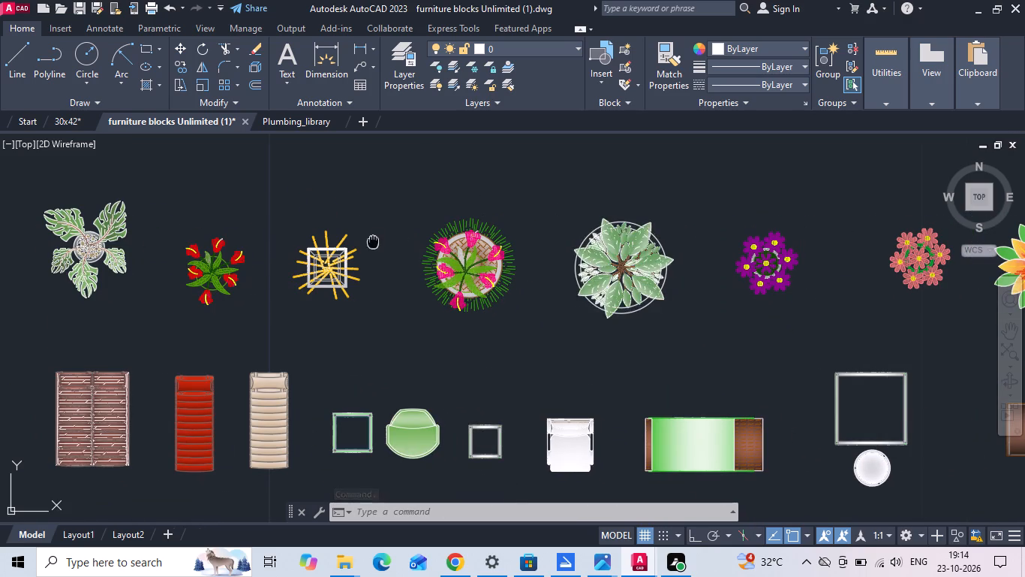
middle_click_drag(377, 245, 711, 248)
middle_click_drag(220, 244, 381, 258)
scroll(80, 316, "down", 2)
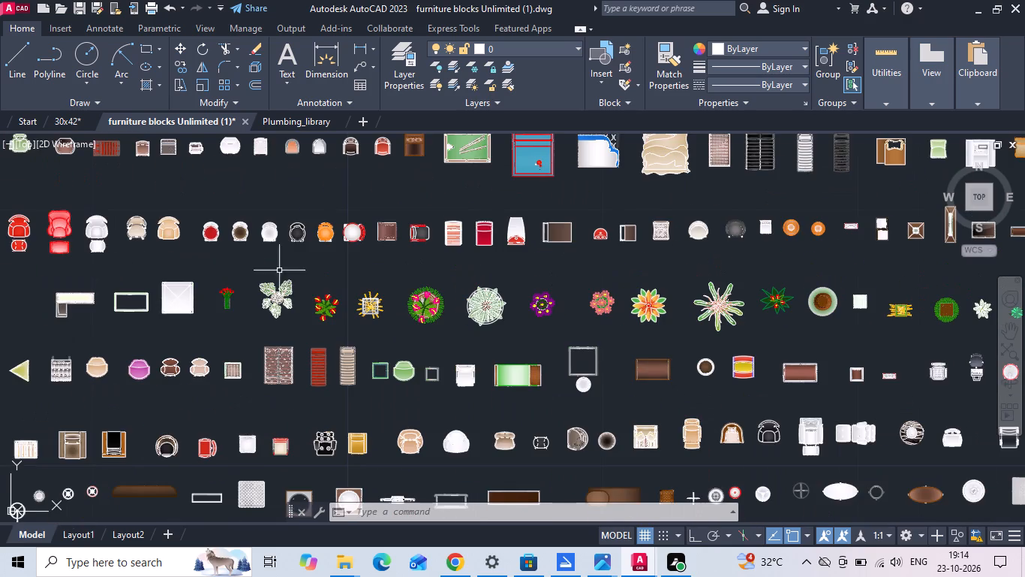
scroll(705, 300, "up", 3)
scroll(255, 308, "down", 2)
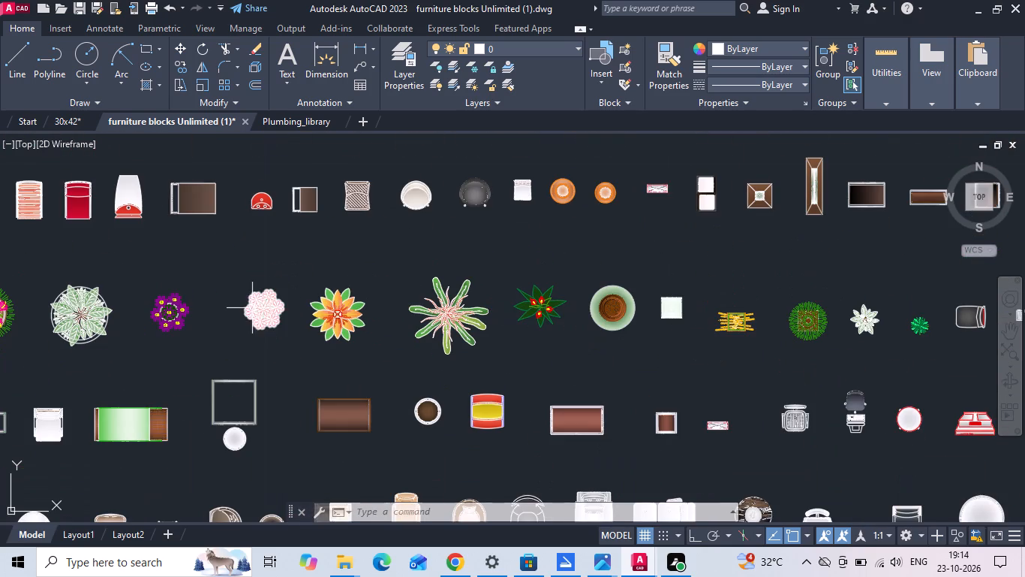
scroll(942, 338, "up", 3)
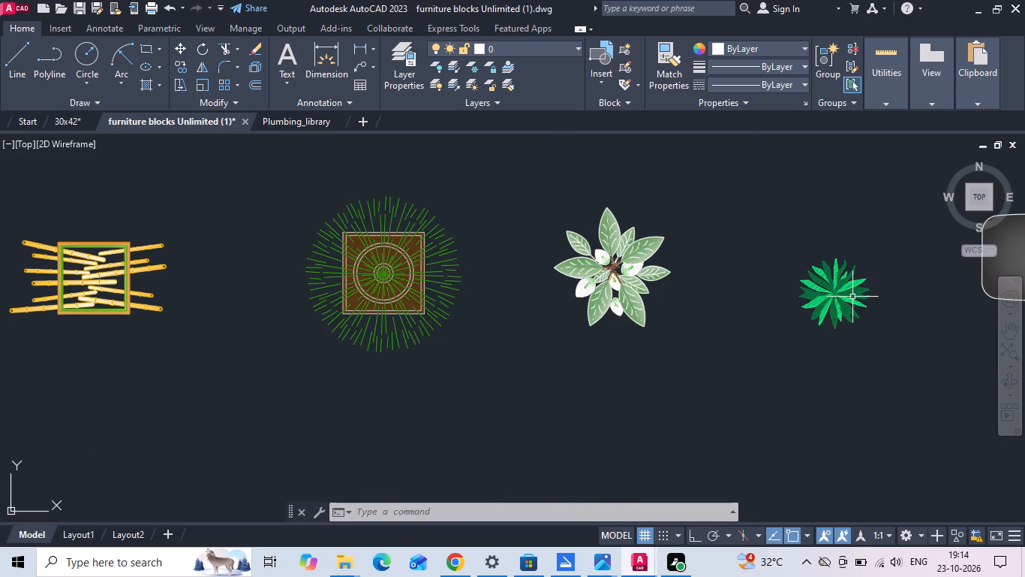
left_click(852, 296)
key("ctrl+c")
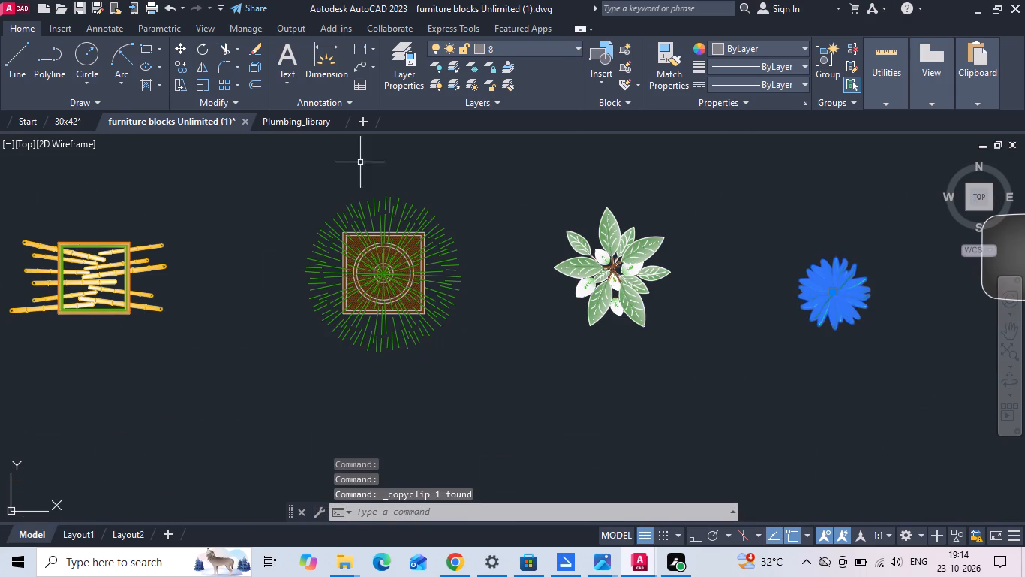
Paste the green plant into the 30x42 drawing, inside the north end of the hall's TV unit cabinet.
left_click(53, 121)
key("ctrl+v")
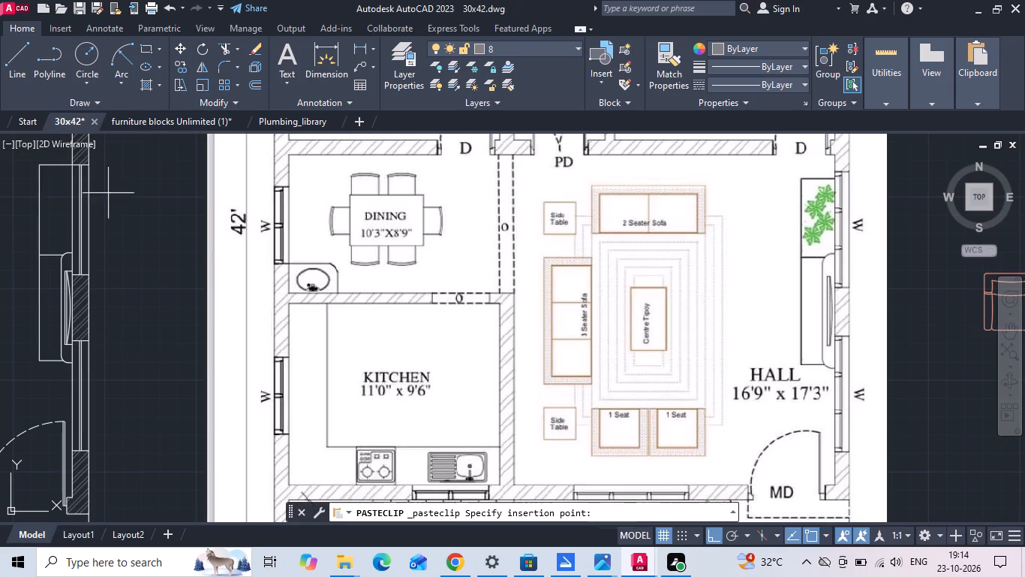
scroll(253, 322, "down", 1)
scroll(714, 278, "down", 1)
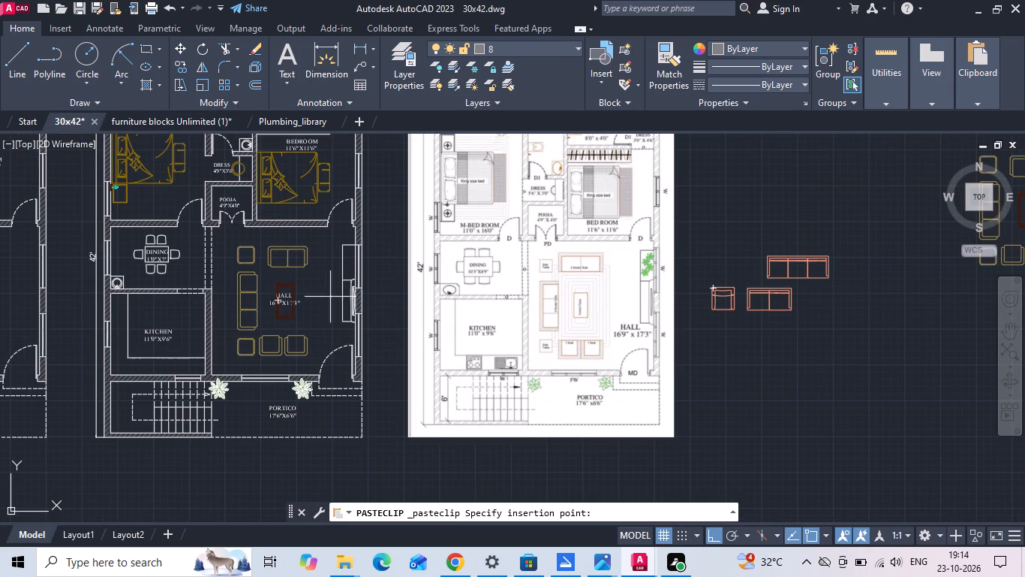
scroll(372, 255, "up", 2)
scroll(289, 242, "up", 3)
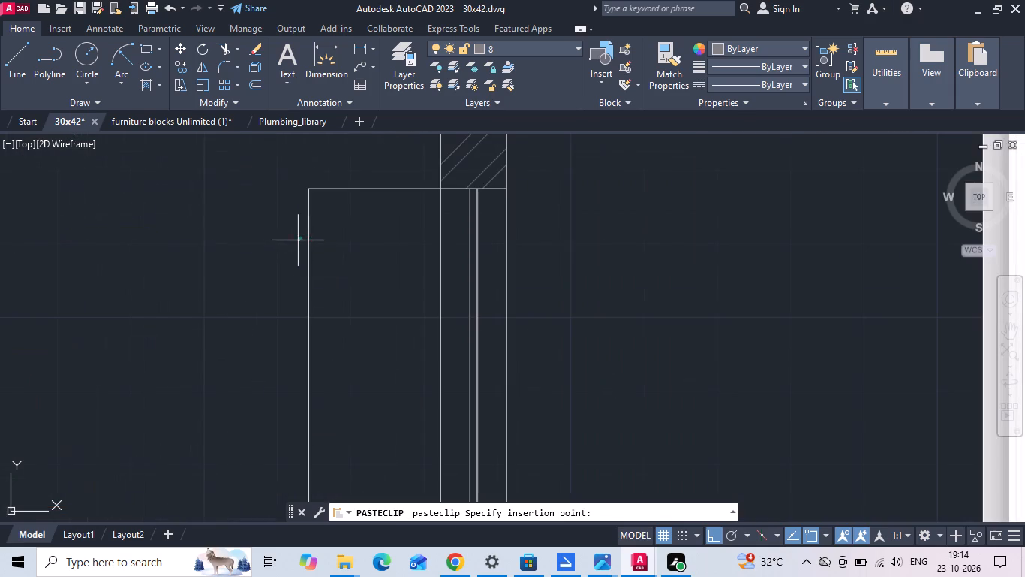
left_click(367, 258)
Scale the pasted plant up freehand from its centre to slightly less than the cabinet's depth.
left_click_drag(359, 236, 370, 277)
left_click(386, 307)
right_click(387, 305)
left_click(408, 298)
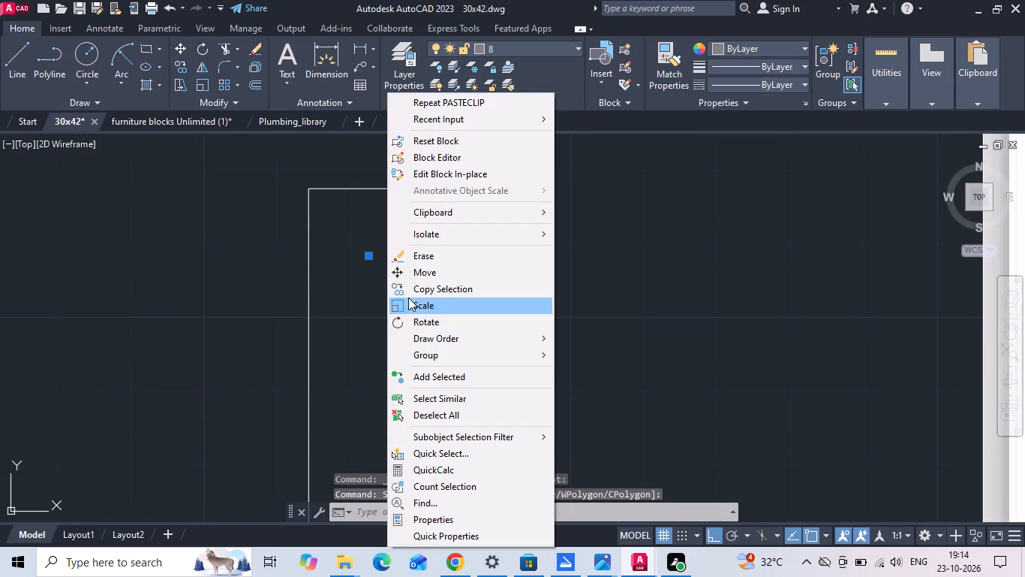
left_click(368, 255)
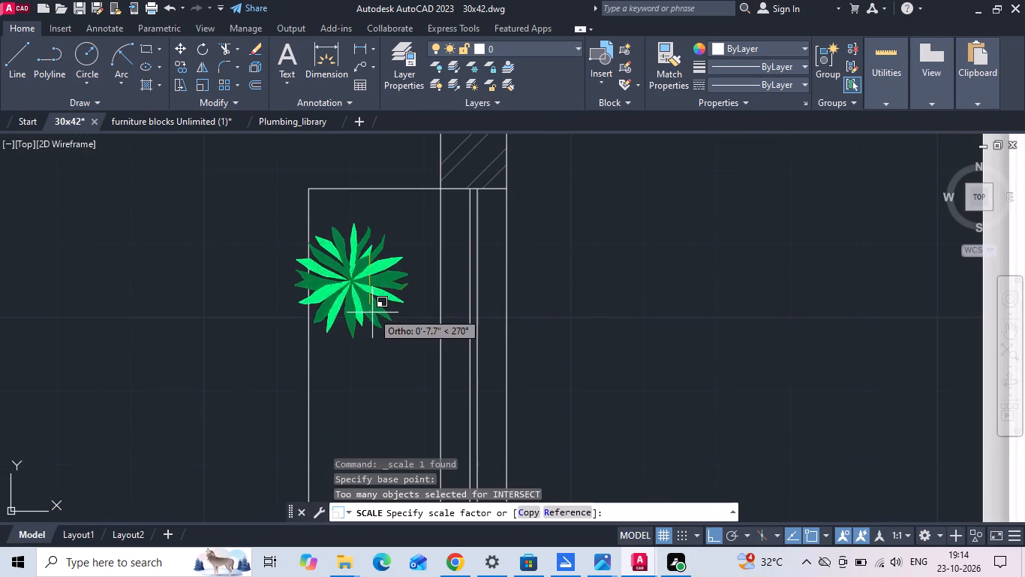
left_click(372, 313)
Move the plant diagonally northeast so it sits inside the cabinet's north end.
left_click(372, 278)
right_click(372, 277)
left_click(418, 267)
left_click(726, 267)
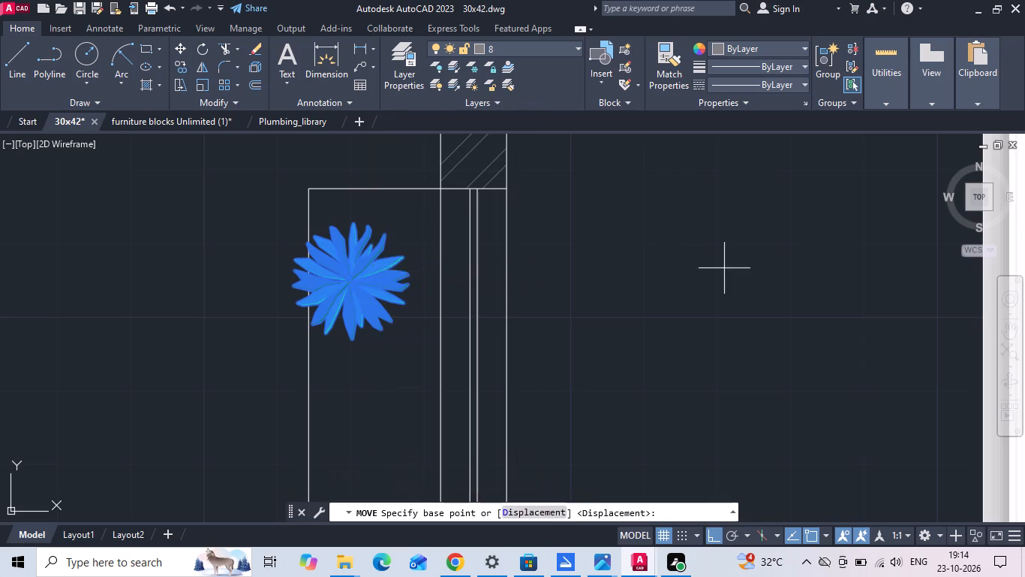
key("F8")
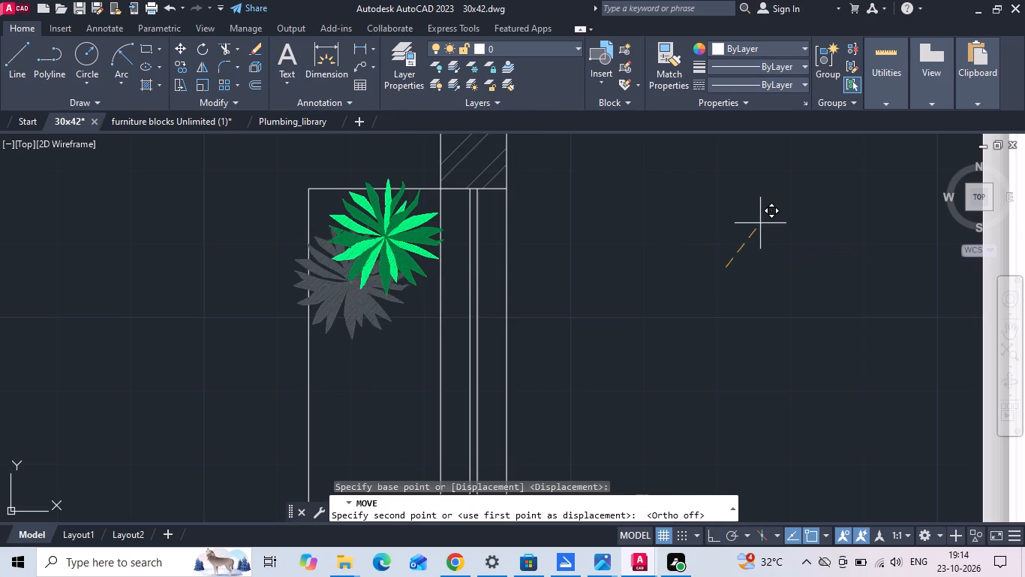
left_click(747, 231)
Move the plant straight west so it overlaps the cabinet's front line.
scroll(467, 231, "down", 5)
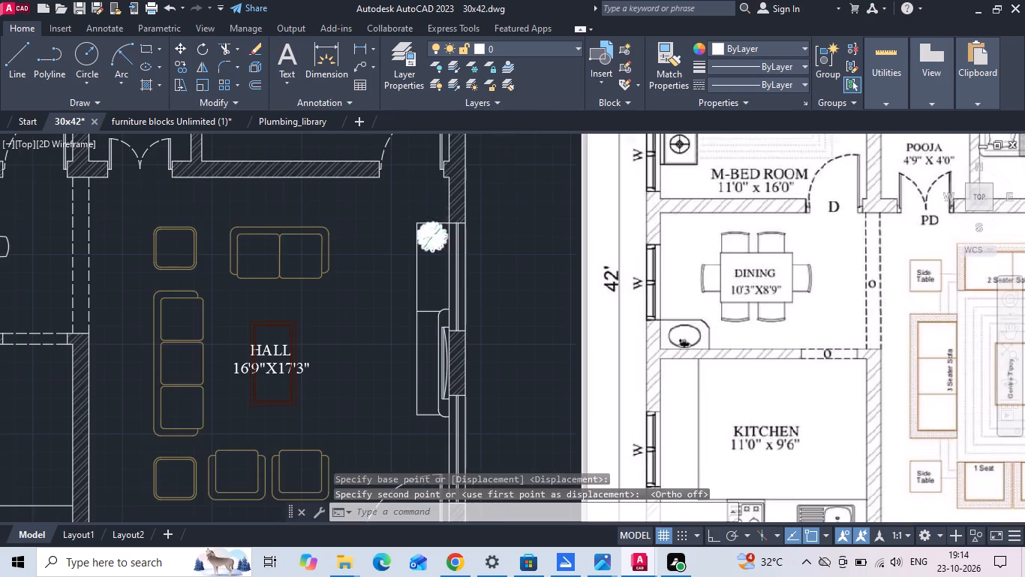
scroll(383, 247, "up", 3)
scroll(636, 205, "up", 1)
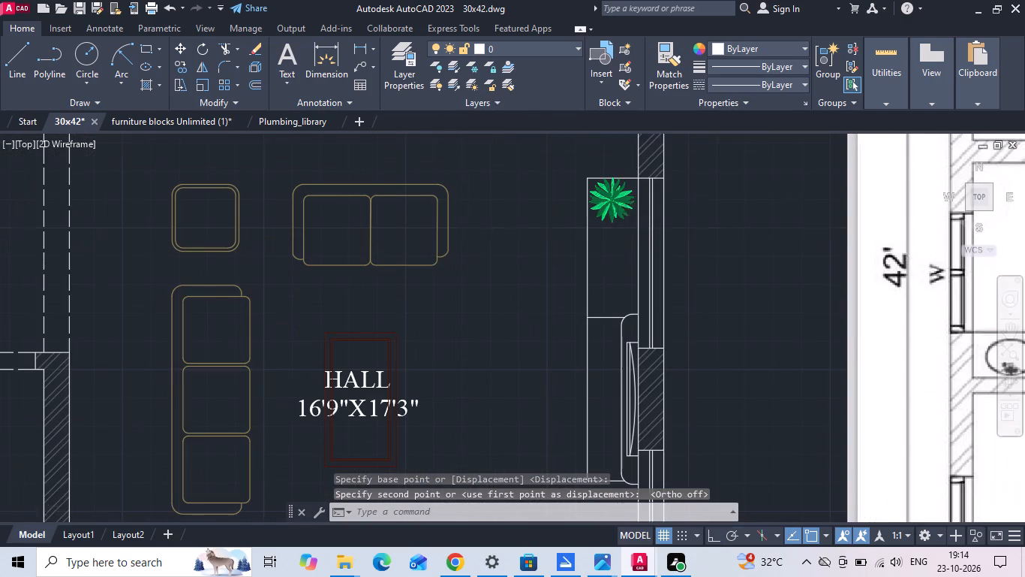
scroll(636, 205, "up", 2)
left_click(564, 204)
right_click(563, 204)
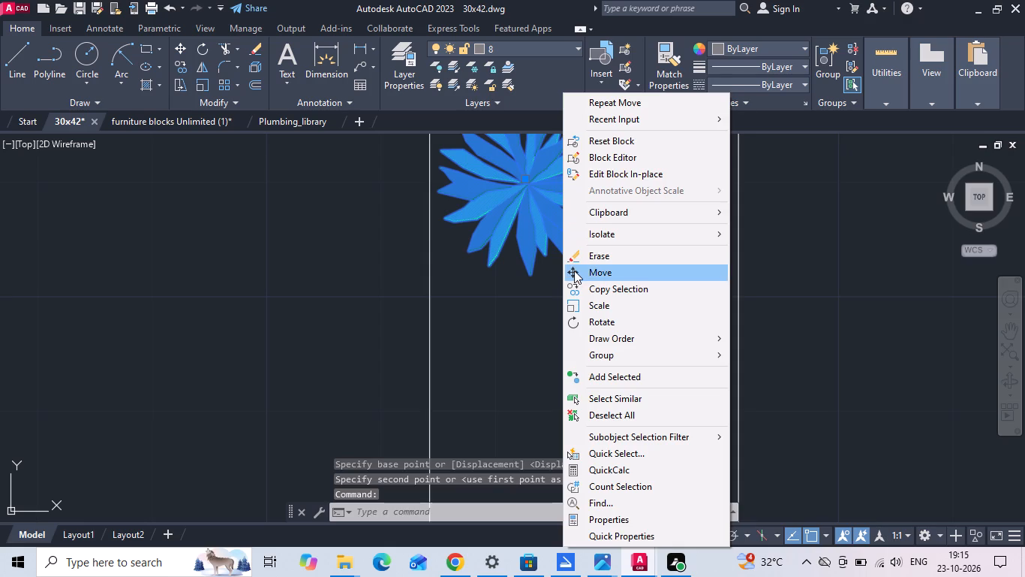
left_click(574, 270)
key("F8")
scroll(559, 327, "down", 2)
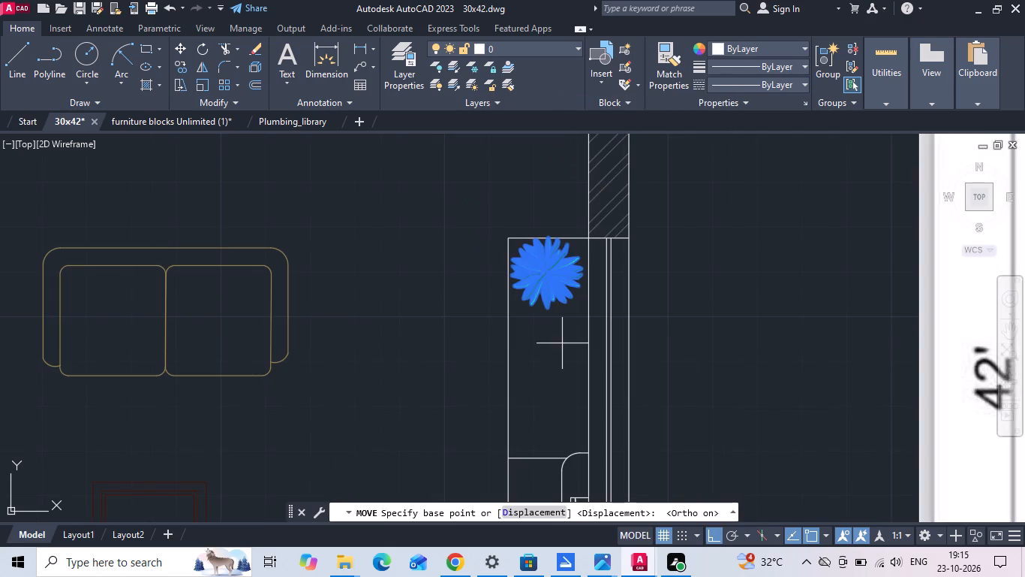
left_click(573, 341)
left_click(549, 342)
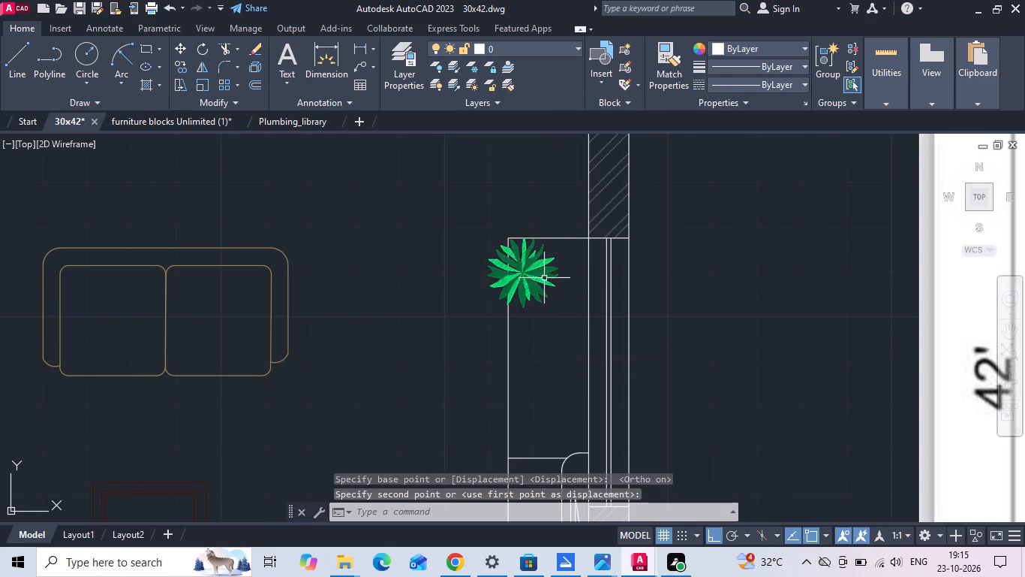
Copy the plant about 1'-4" straight south along the cabinet's front line.
left_click(543, 272)
right_click(543, 272)
left_click(559, 284)
left_click(539, 291)
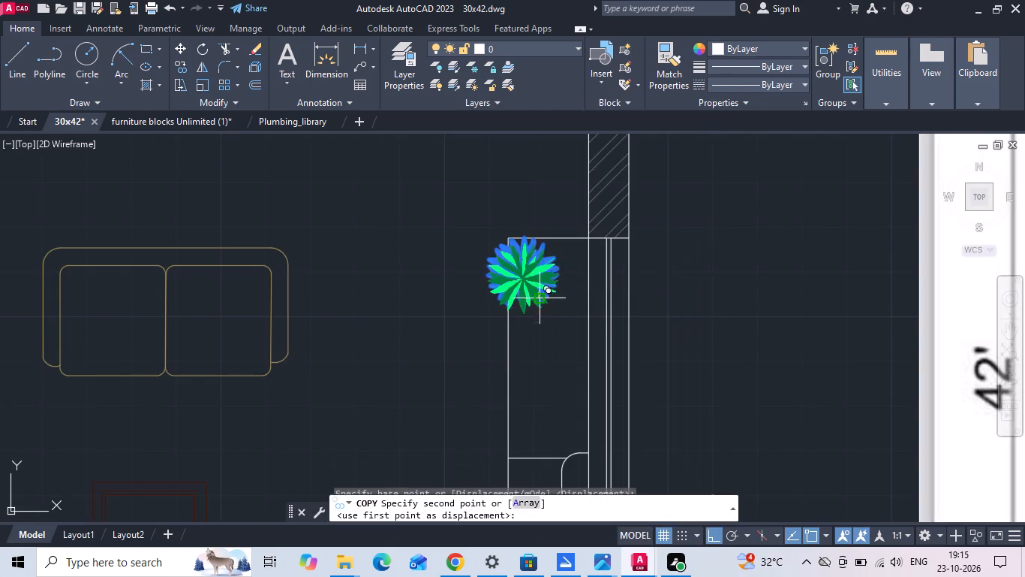
scroll(573, 363, "up", 1)
left_click(573, 363)
key("Escape")
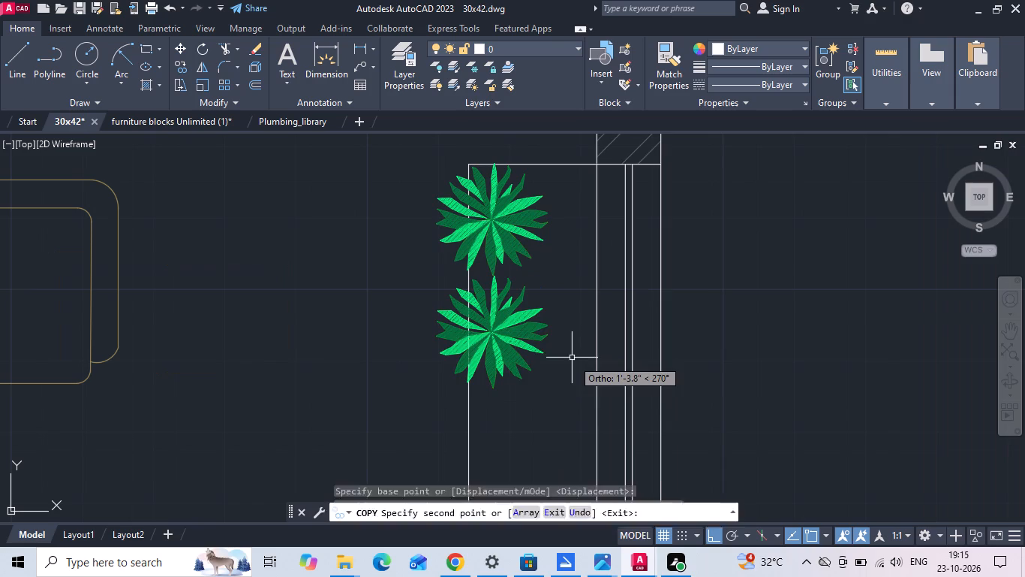
Move the southern plant copy straight east, toward the wall side of the cabinet.
left_click(522, 317)
right_click(519, 317)
left_click(566, 267)
left_click_drag(765, 273, 766, 273)
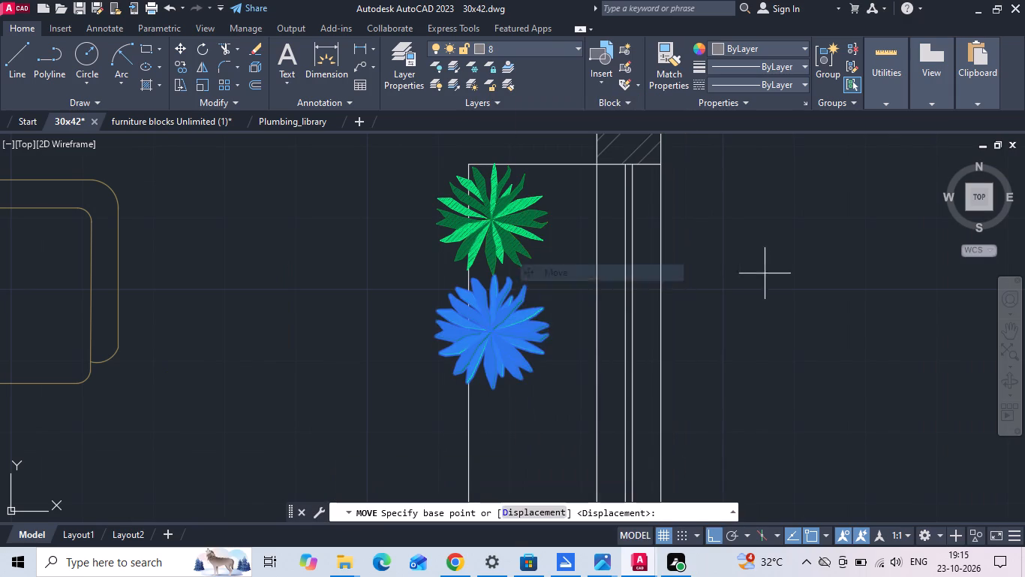
left_click_drag(766, 273, 786, 273)
left_click(825, 261)
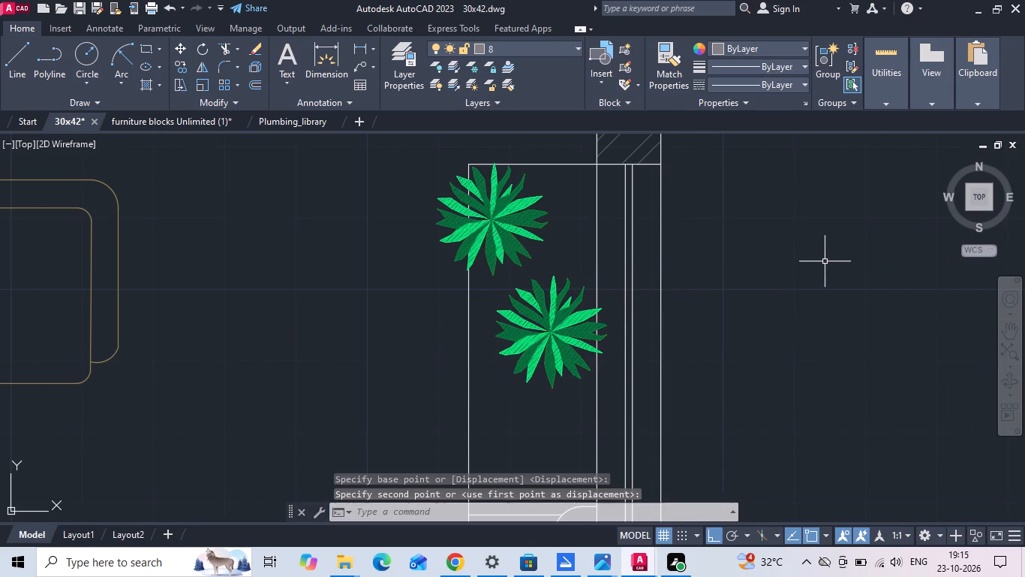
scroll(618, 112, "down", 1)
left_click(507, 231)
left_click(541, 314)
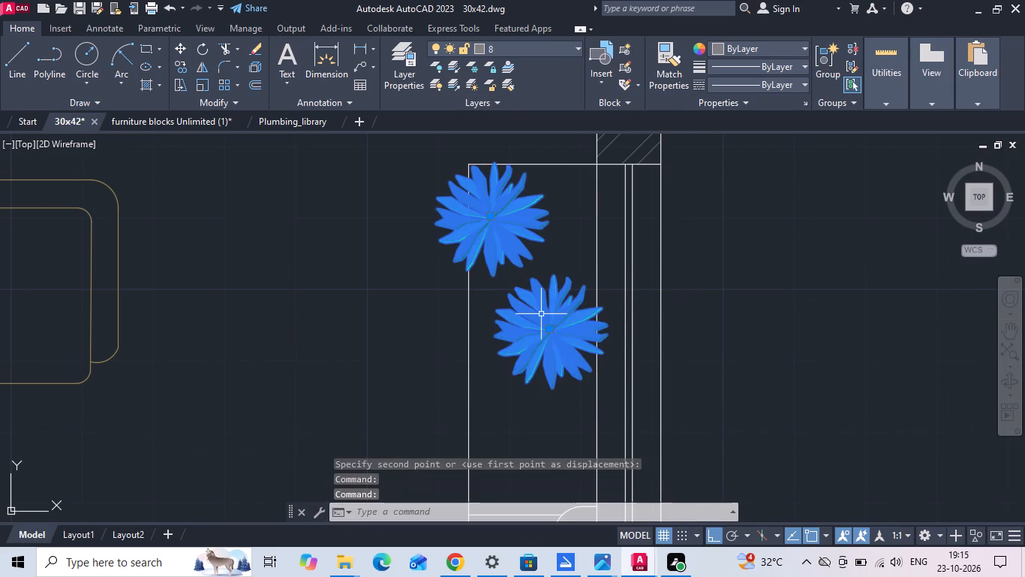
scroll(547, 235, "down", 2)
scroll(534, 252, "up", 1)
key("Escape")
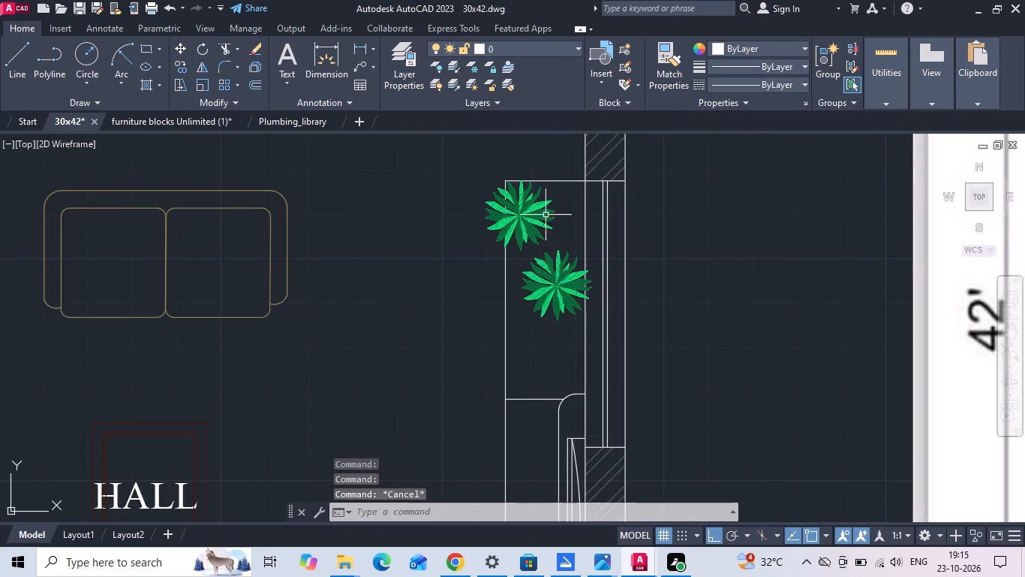
Scale both cabinet plants down together to about two-thirds size, using the northern plant's centre as base point.
left_click_drag(555, 204, 554, 219)
left_click(537, 263)
right_click(537, 263)
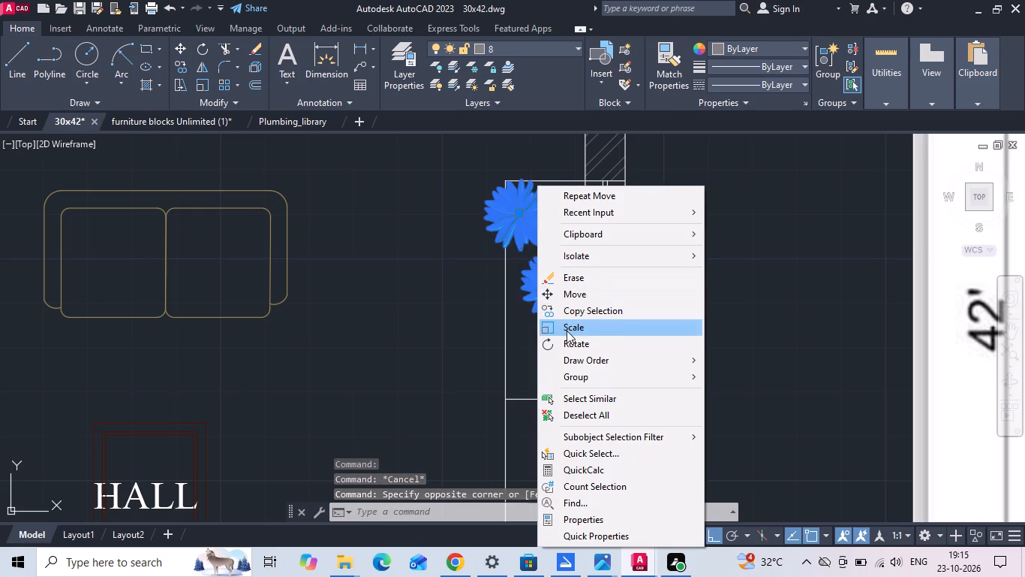
left_click(567, 331)
left_click(517, 211)
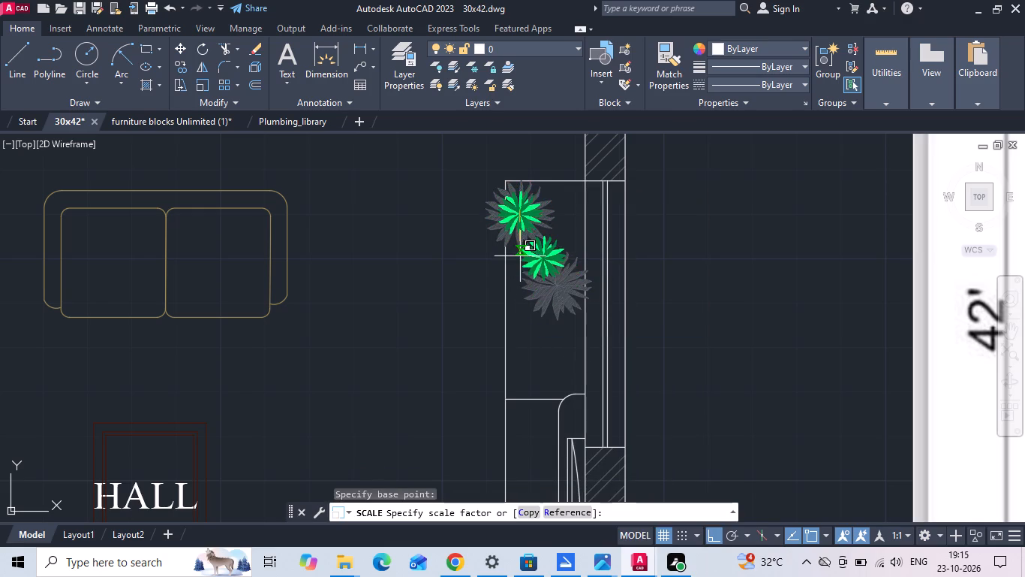
left_click(520, 255)
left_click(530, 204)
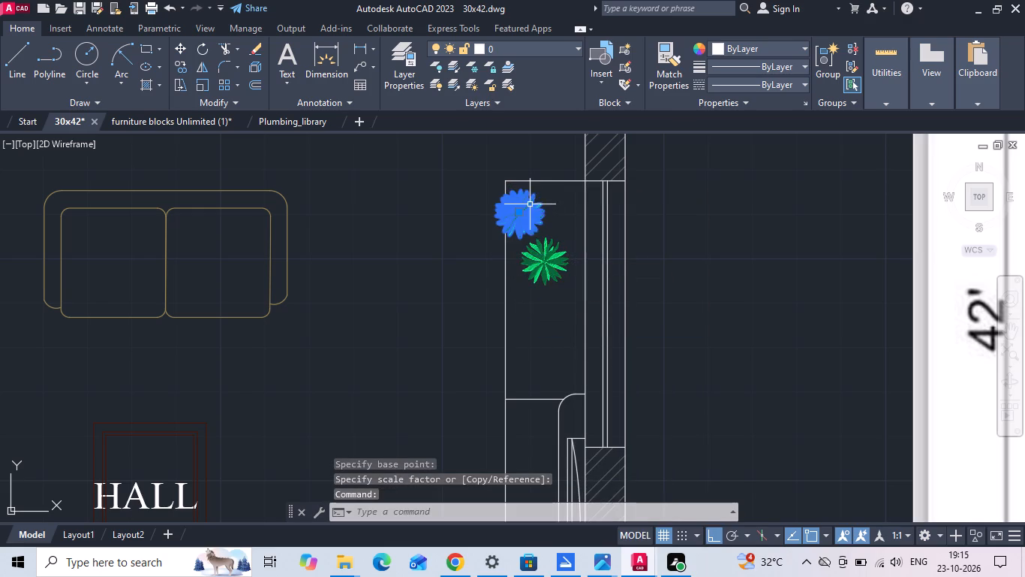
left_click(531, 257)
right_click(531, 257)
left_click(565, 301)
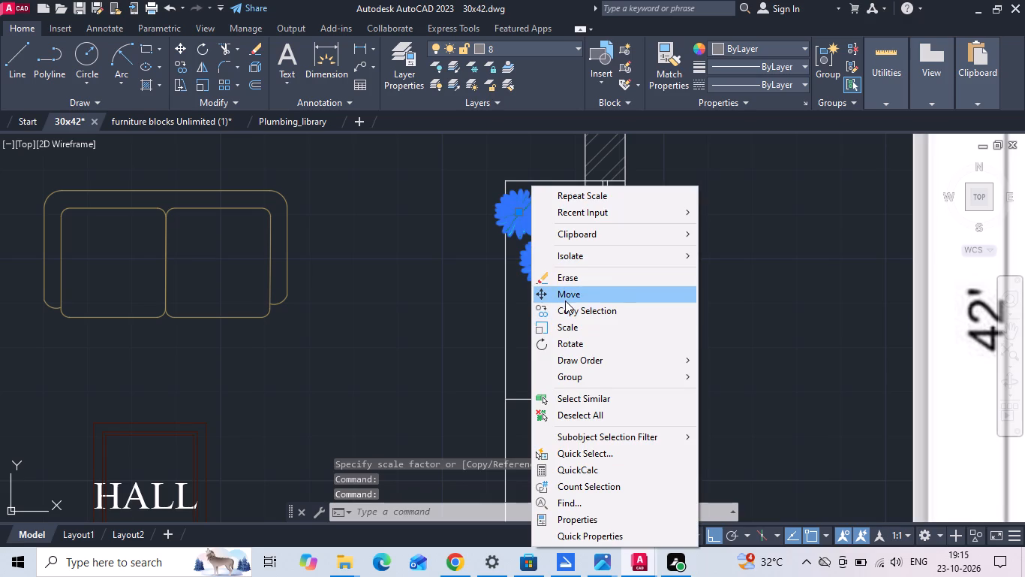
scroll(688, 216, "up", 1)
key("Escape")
Scale both cabinet plants up together by about one third, using the northern plant's centre as base point.
left_click(403, 216)
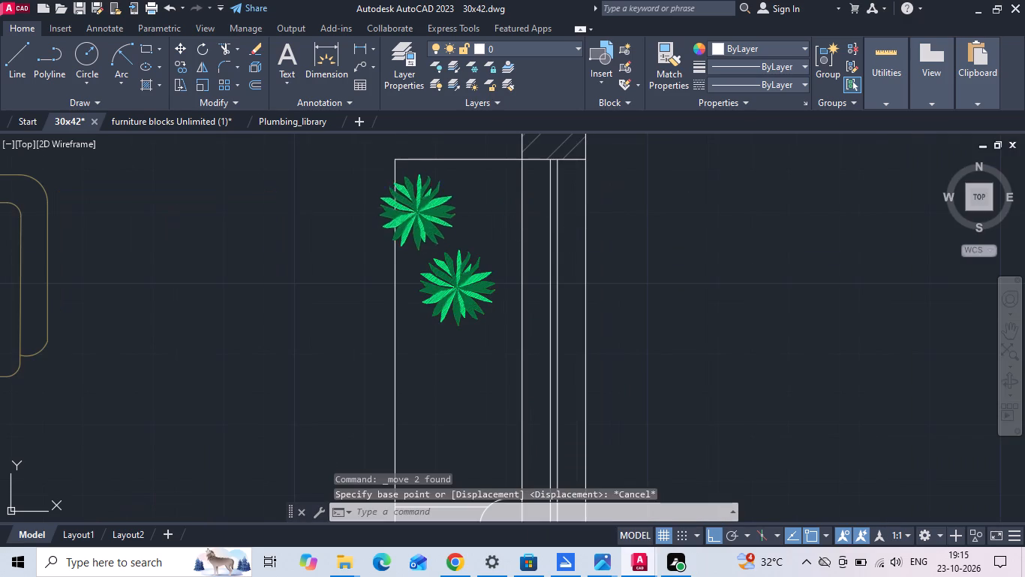
left_click(457, 269)
right_click(457, 269)
left_click(485, 326)
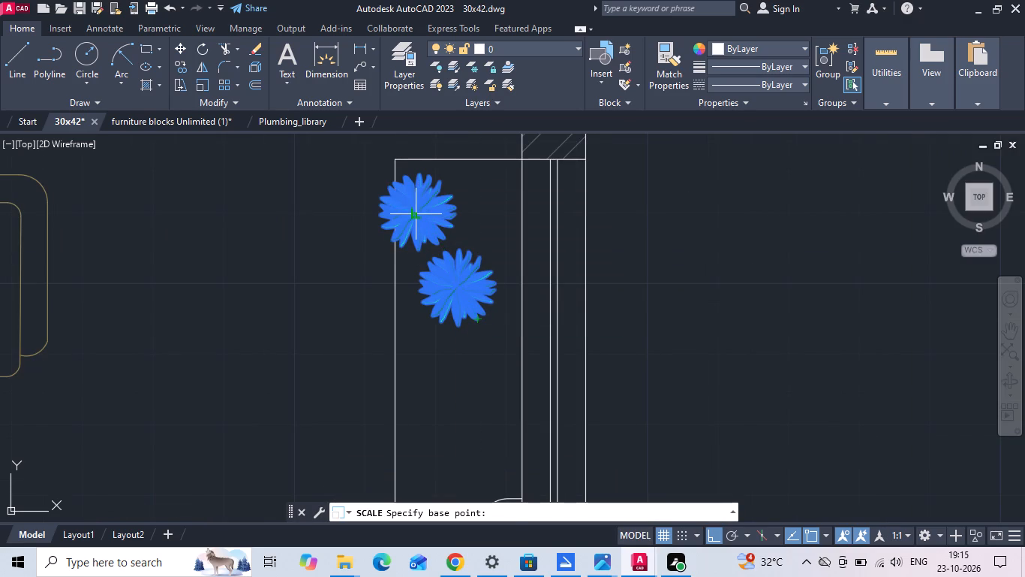
left_click(416, 214)
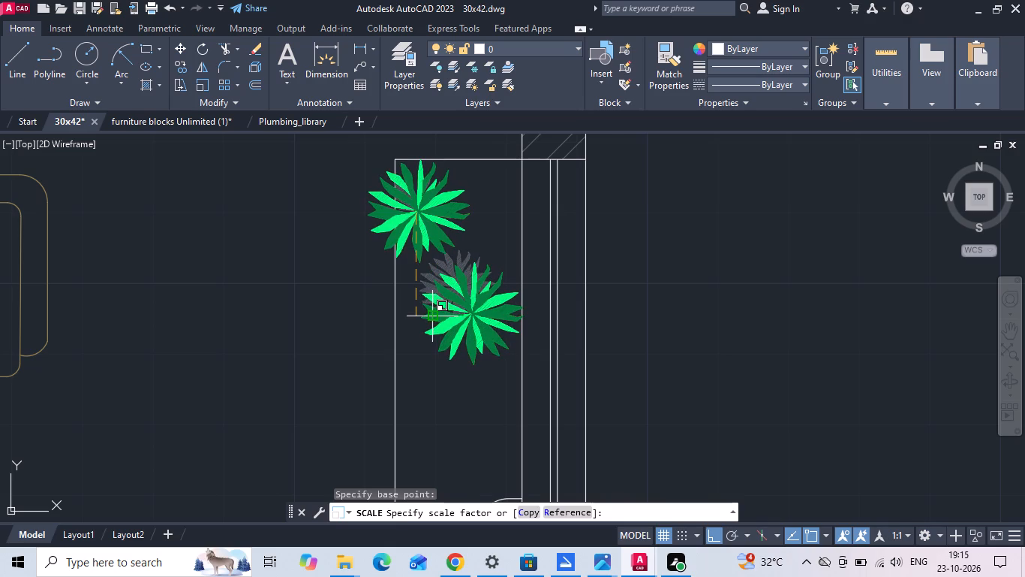
scroll(433, 317, "down", 1)
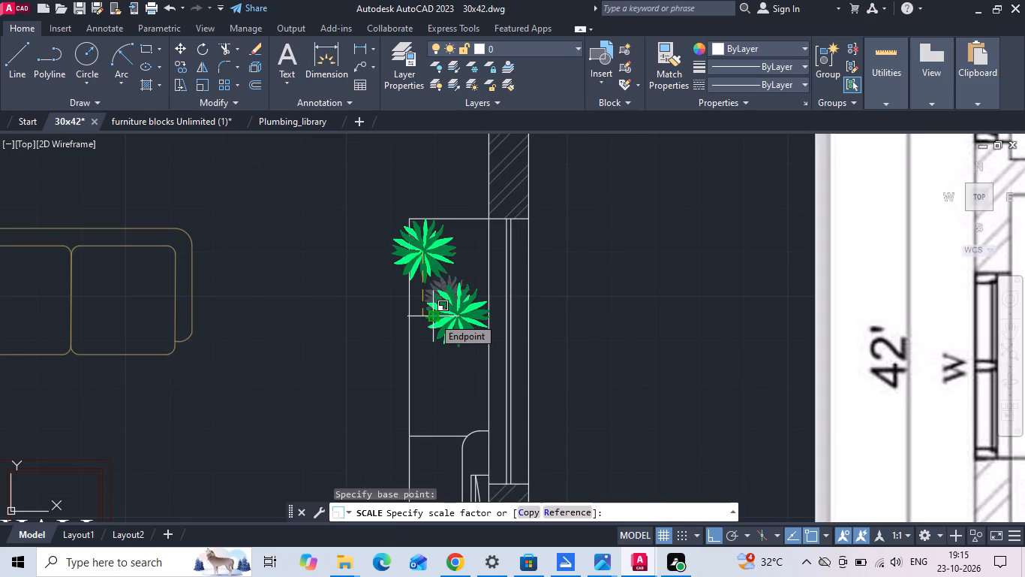
left_click(433, 317)
Move both cabinet plants together about 2" straight north.
left_click_drag(473, 231, 440, 295)
left_click(434, 302)
right_click(433, 304)
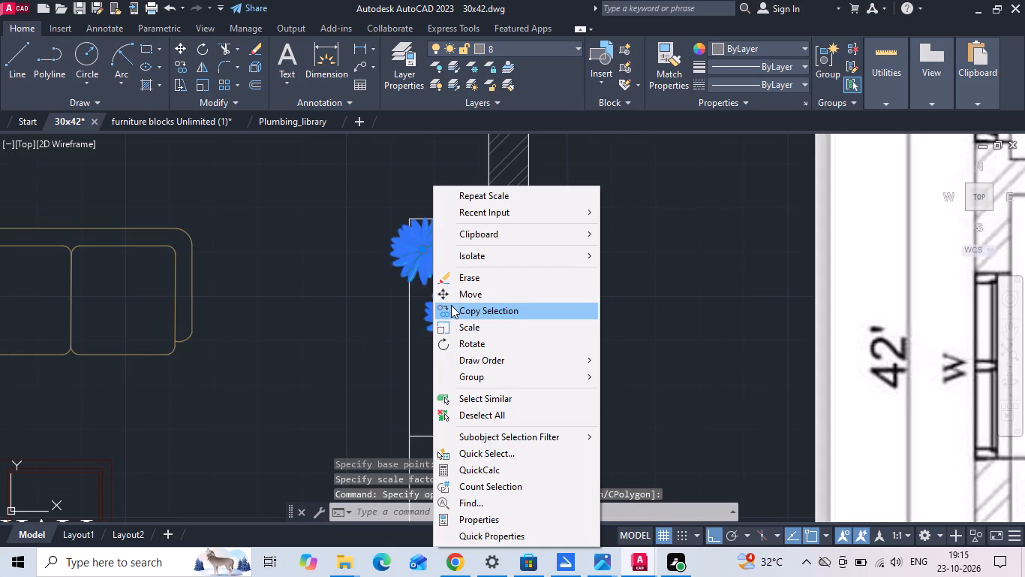
left_click(454, 297)
left_click(710, 313)
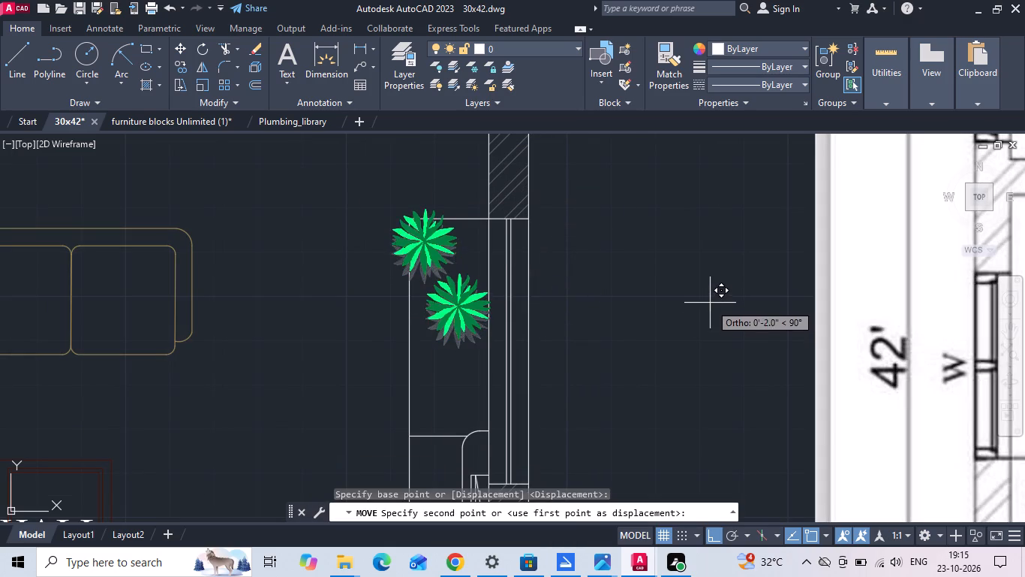
left_click(710, 301)
Move the northern plant a little over 1" straight east, keeping it overlapping the cabinet's front line.
scroll(472, 240, "up", 2)
left_click_drag(460, 228, 440, 240)
left_click(380, 270)
right_click(380, 270)
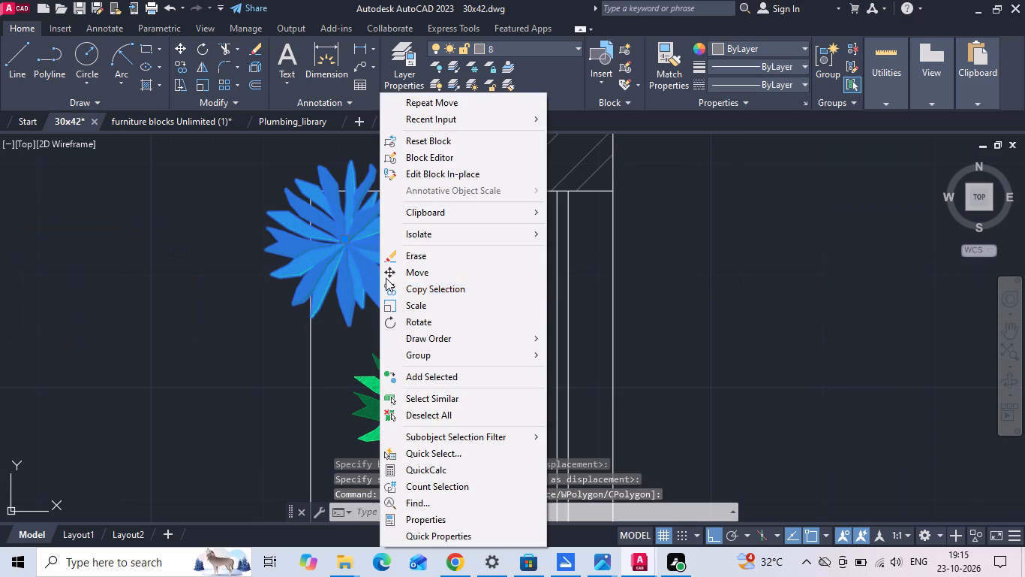
left_click(408, 278)
left_click(750, 245)
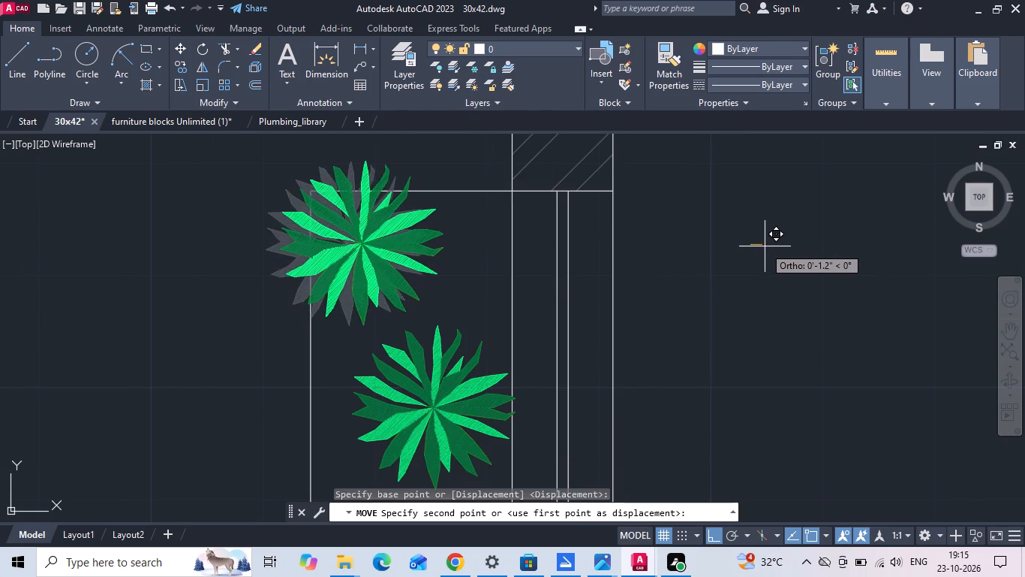
left_click(771, 248)
Move the southern plant about 1.5" straight east so it slightly overlaps the wall line behind the cabinet.
scroll(660, 231, "down", 1)
left_click(526, 336)
right_click(526, 336)
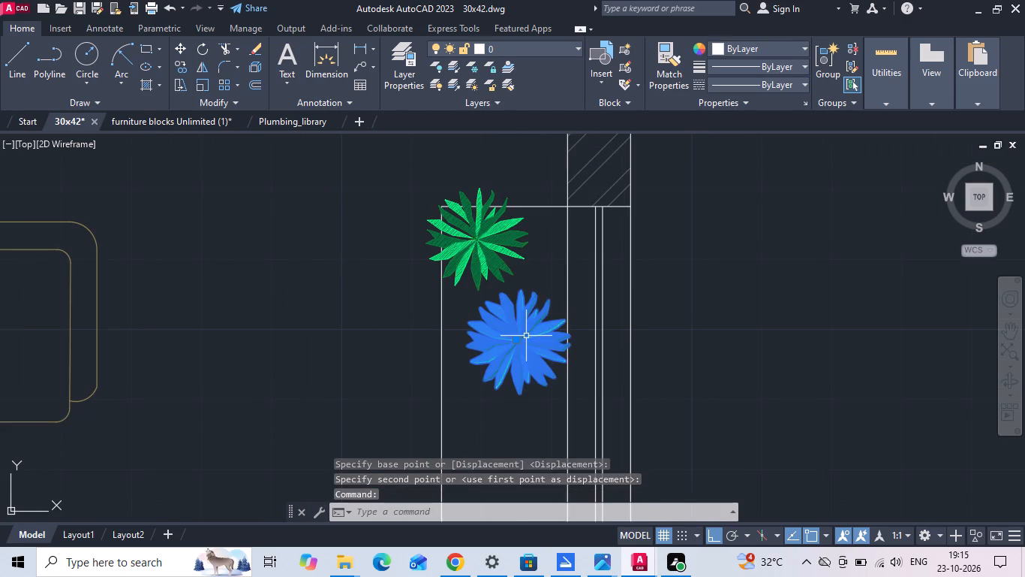
left_click(582, 274)
left_click(720, 277)
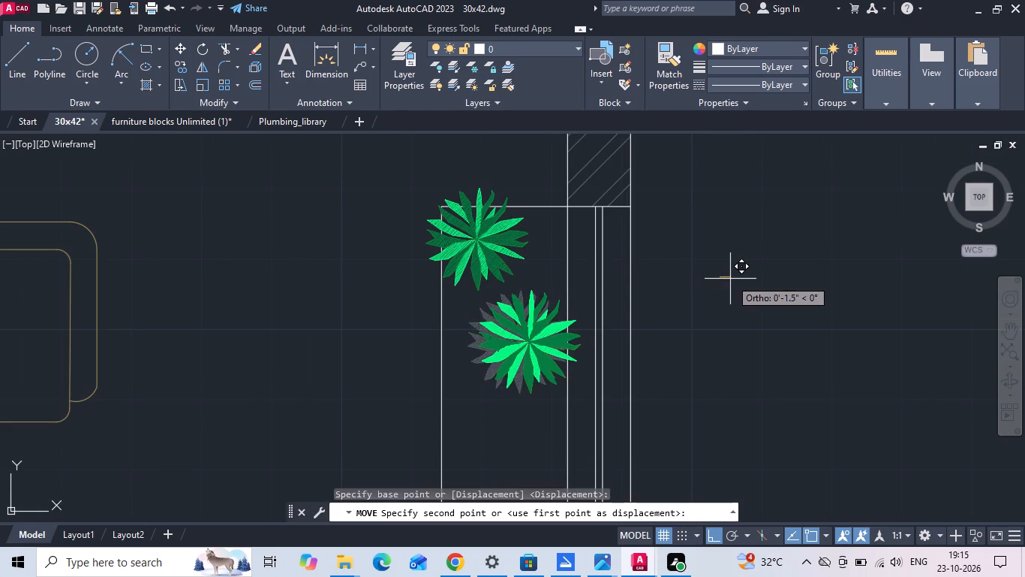
left_click(730, 279)
Move the southern plant slightly straight north, closer to the northern plant.
left_click(553, 322)
right_click(552, 322)
left_click(587, 279)
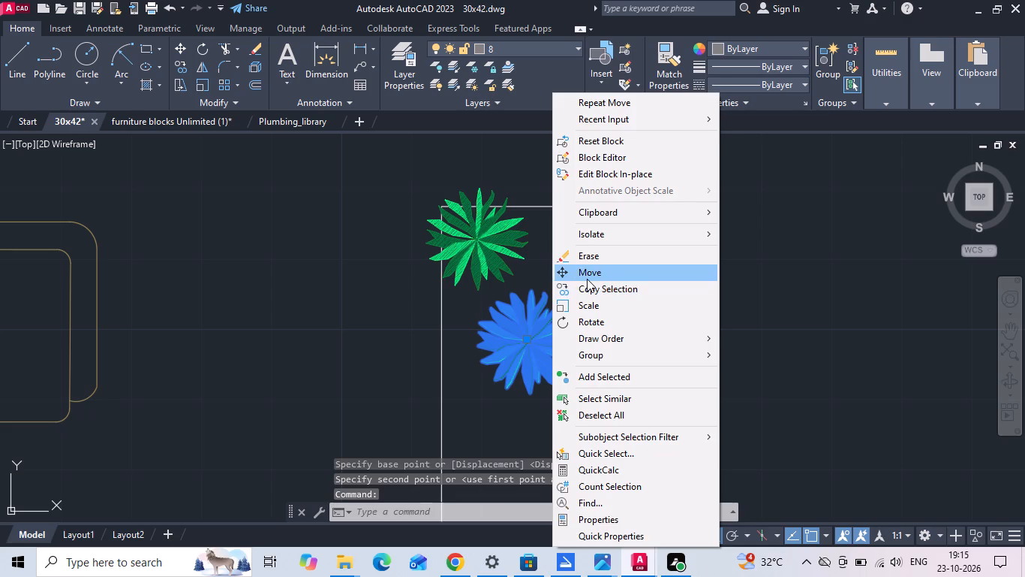
left_click(766, 334)
left_click(765, 320)
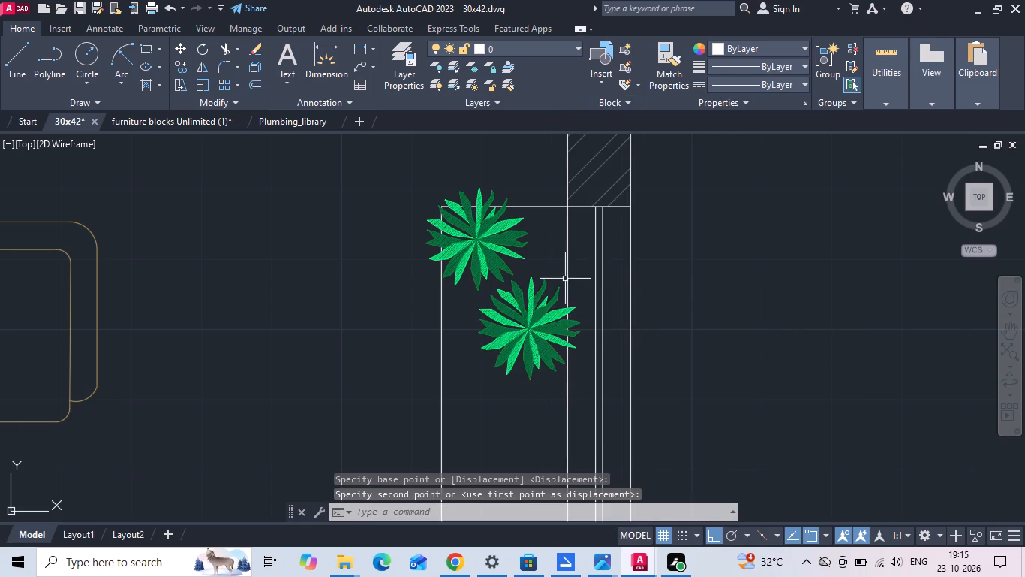
Copy the pair of cabinet plants about 2'-1" straight south along the cabinet to make a staggered row of four.
left_click_drag(540, 238, 529, 263)
left_click(493, 338)
scroll(480, 212, "down", 1)
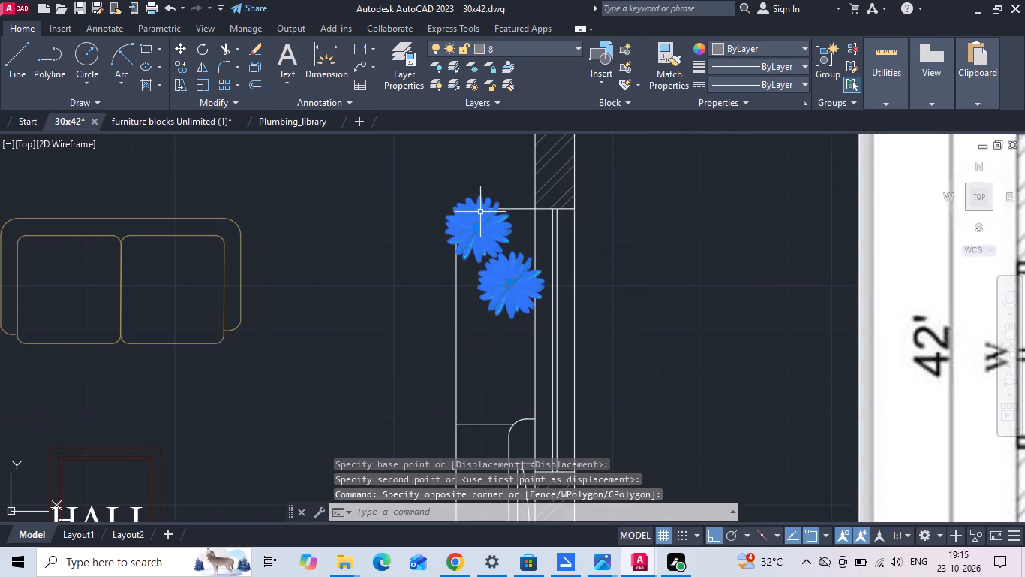
right_click(431, 195)
left_click(465, 310)
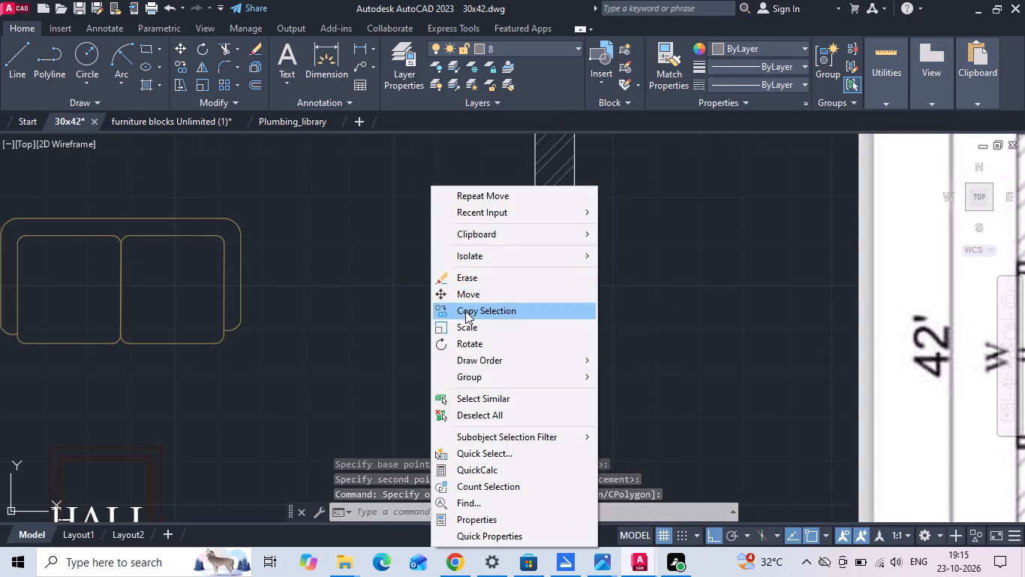
left_click_drag(742, 228, 740, 254)
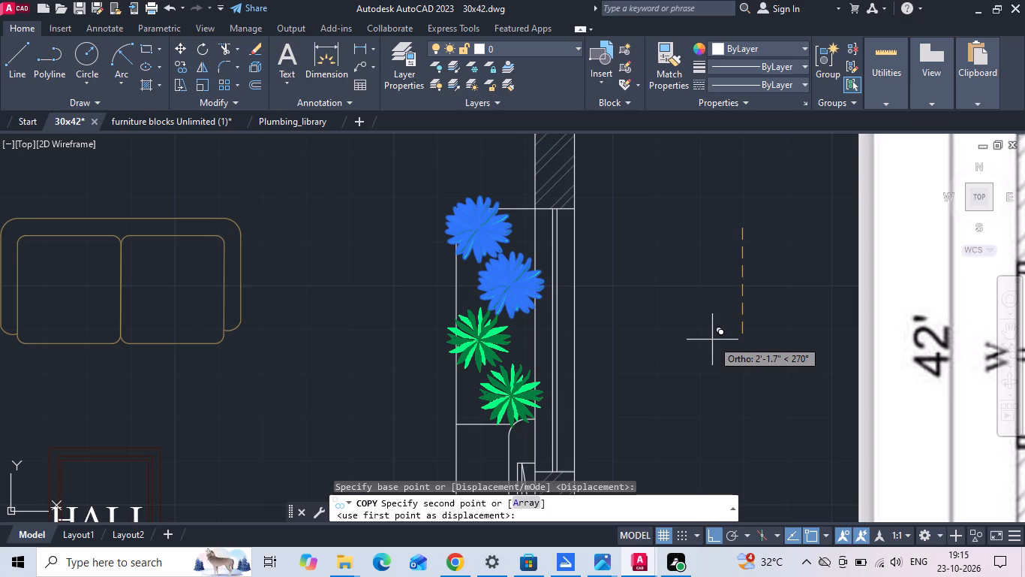
left_click(712, 339)
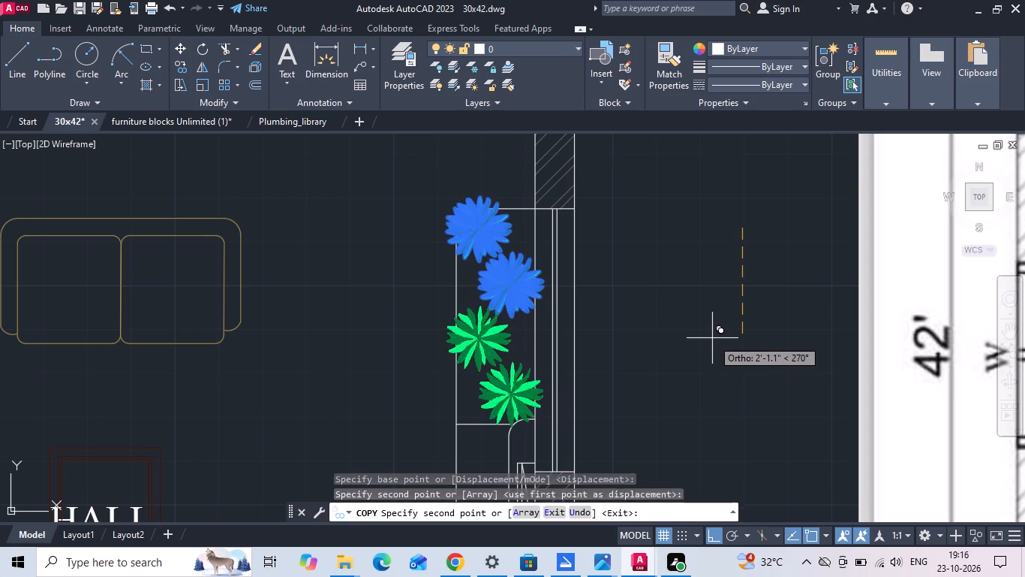
key("Escape")
Save the drawing.
key("ctrl+s")
key("ctrl+s")
key("ctrl+s")
key("ctrl+s")
key("ctrl+s")
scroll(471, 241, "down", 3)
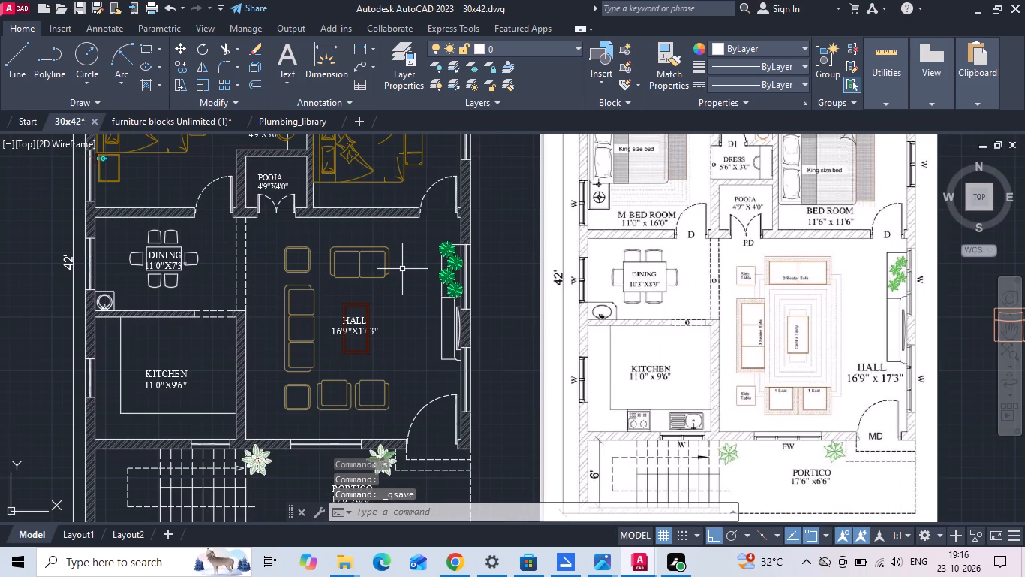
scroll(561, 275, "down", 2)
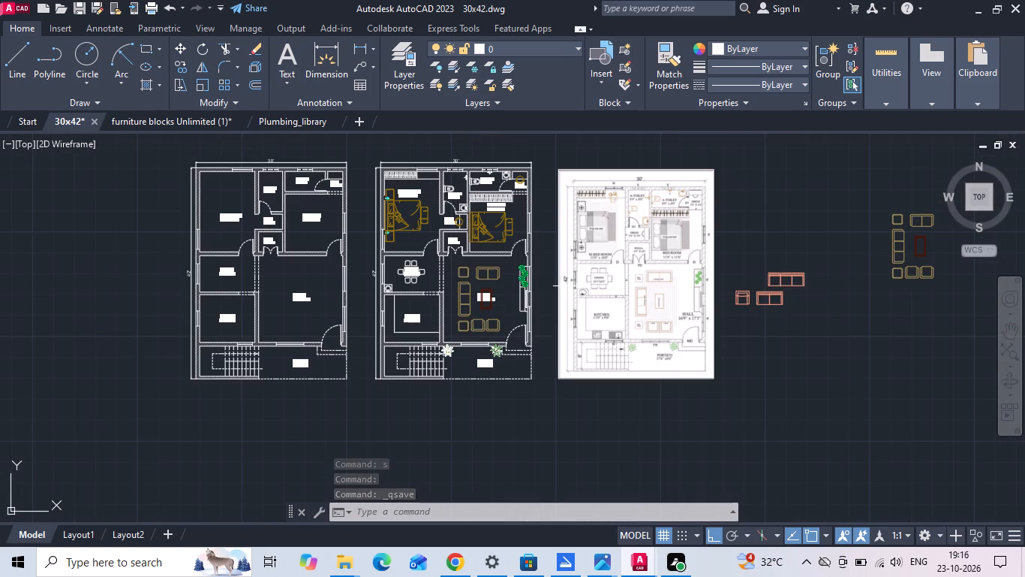
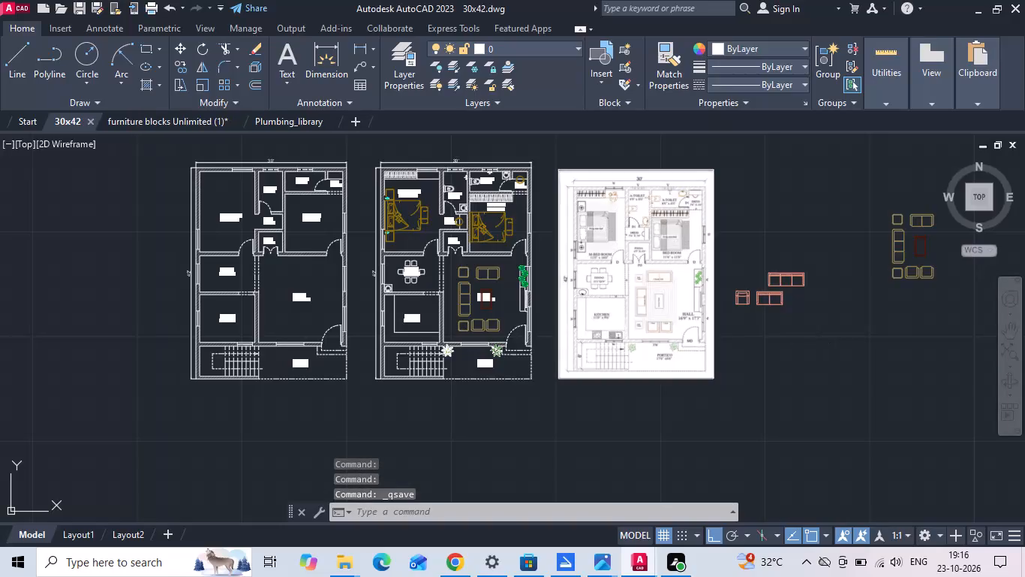
Delete the reference plan image and the spare sofa and furniture blocks beside the two house plans.
scroll(568, 333, "down", 2)
scroll(699, 274, "up", 1)
left_click_drag(759, 257, 727, 304)
left_click(553, 415)
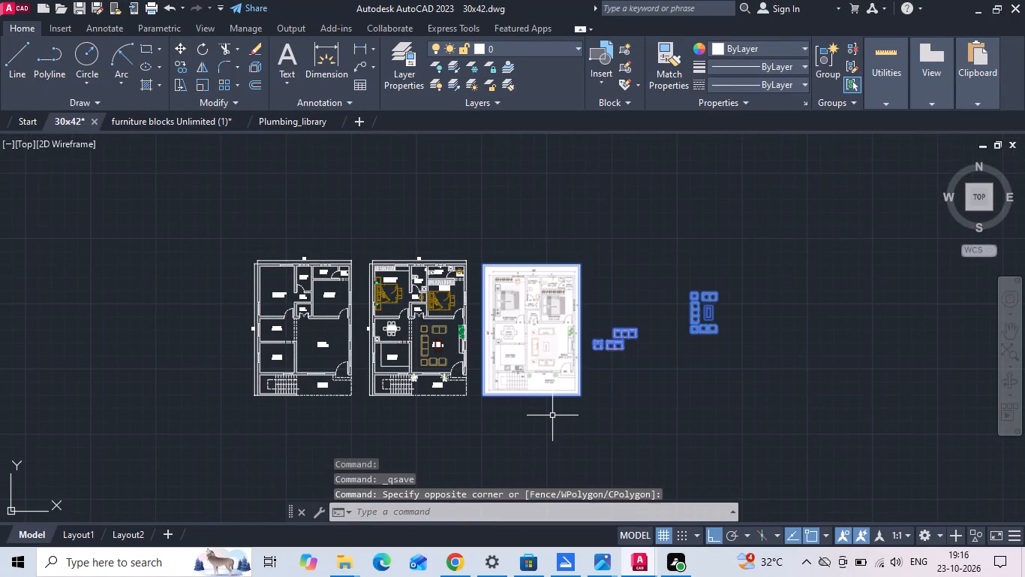
key("Delete")
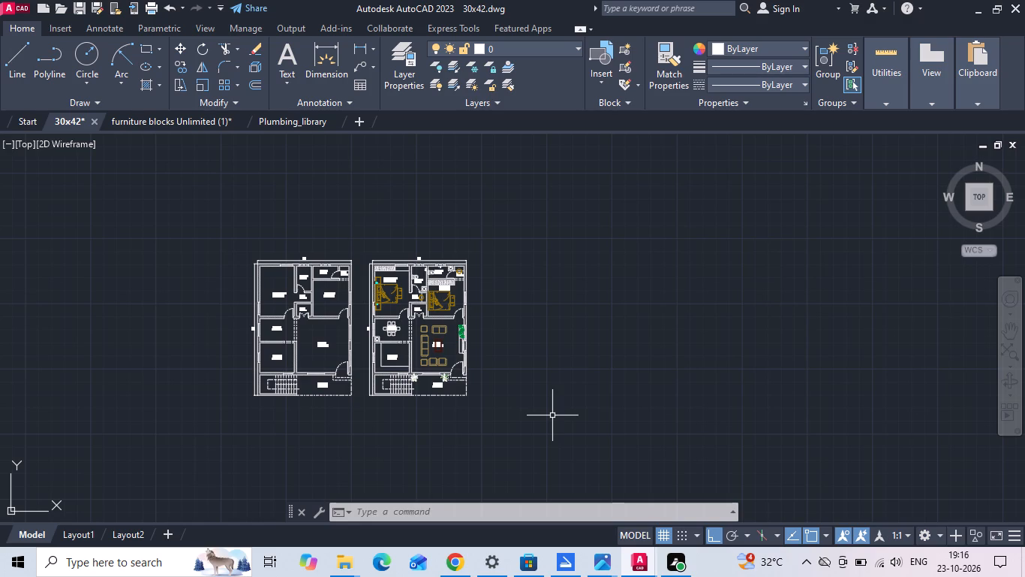
Save the drawing.
key("ctrl+s")
key("ctrl+s")
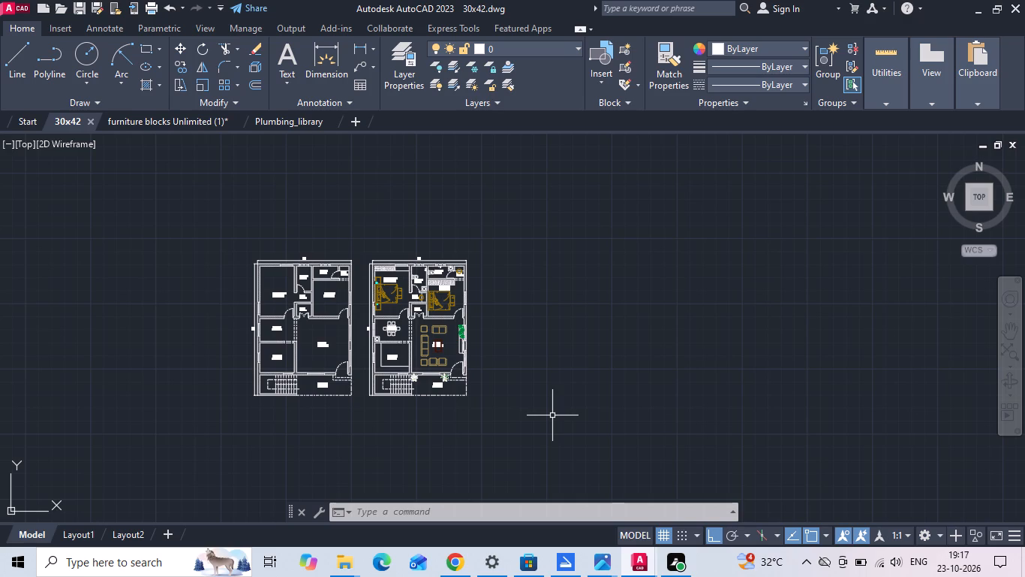
key("ctrl+s")
key("ctrl+s")
key("ctrl+s")
key("ctrl+s")
key("ctrl+s")
key("ctrl+s")
key("ctrl+s")
key("ctrl+s")
key("ctrl+s")
key("ctrl+s")
key("ctrl+s")
key("ctrl+s")
key("ctrl+s")
key("ctrl+s")
key("ctrl+s")
key("ctrl+s")
key("ctrl+s")
key("ctrl+s")
key("ctrl+s")
key("ctrl+s")
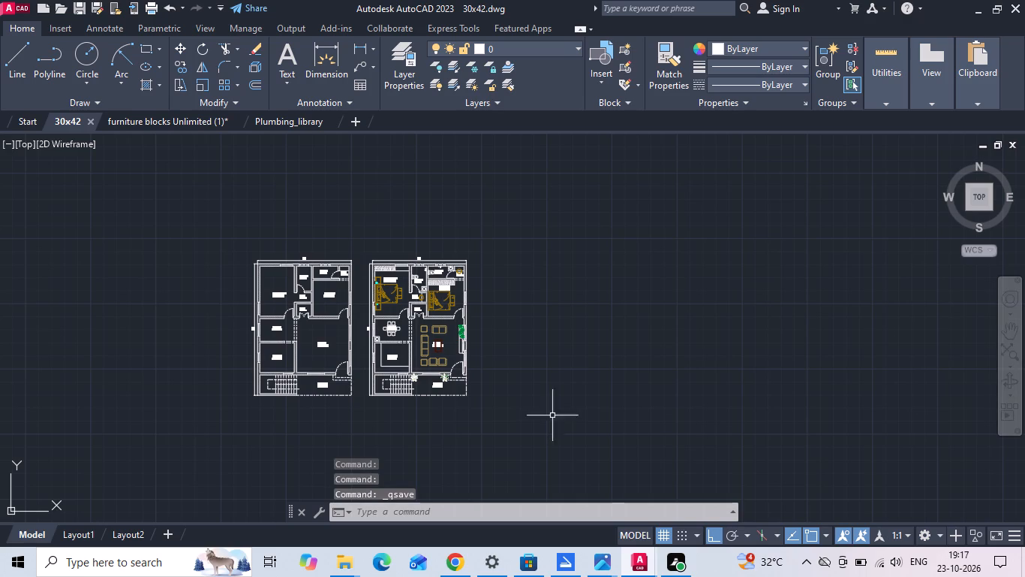
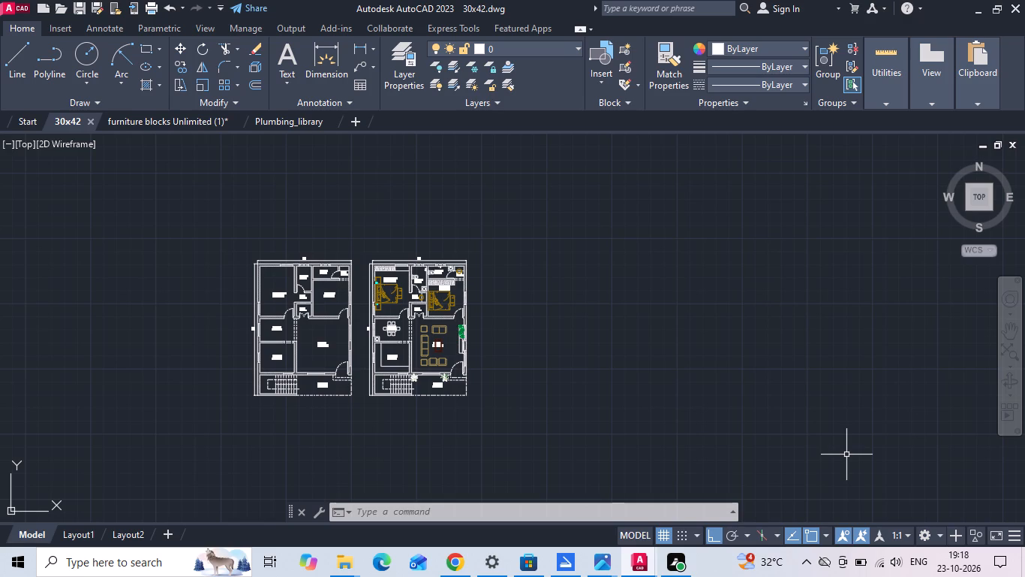
Save the drawing.
key("ctrl+s")
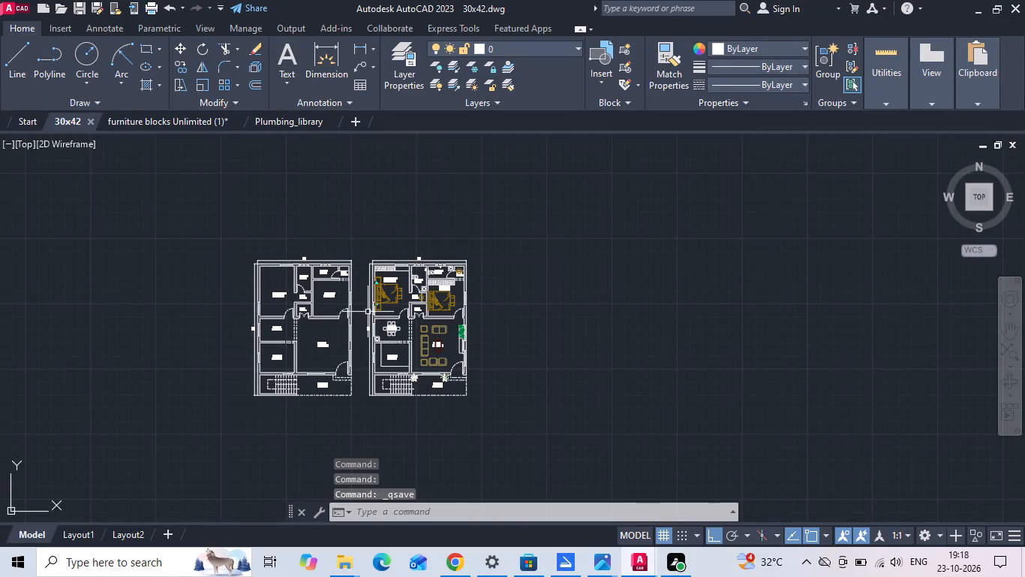
Add the single-line text "O" with 4" height and 0 rotation in the dashed dining-hall opening of the unfurnished plan.
scroll(302, 294, "up", 3)
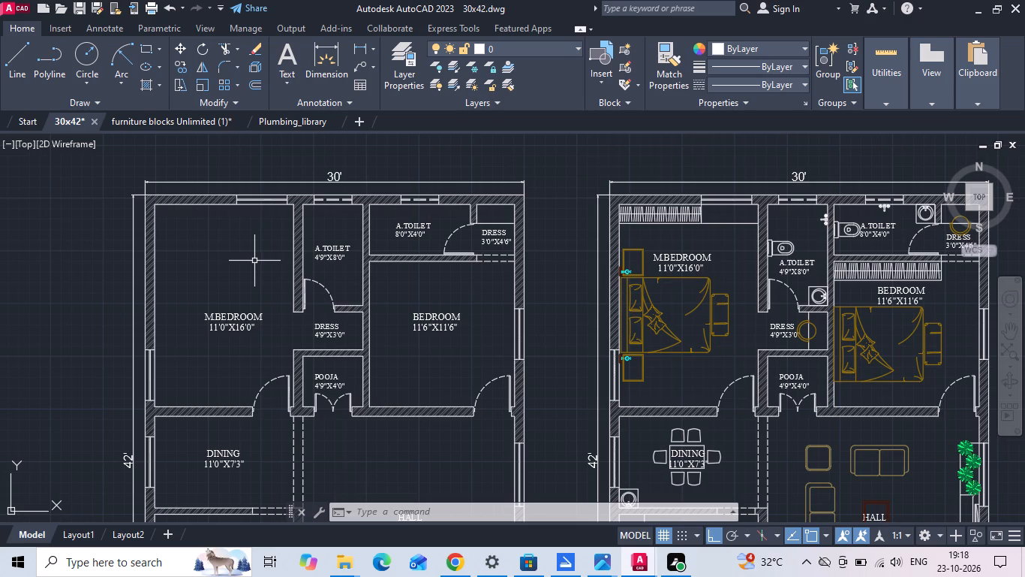
middle_click_drag(317, 331, 315, 192)
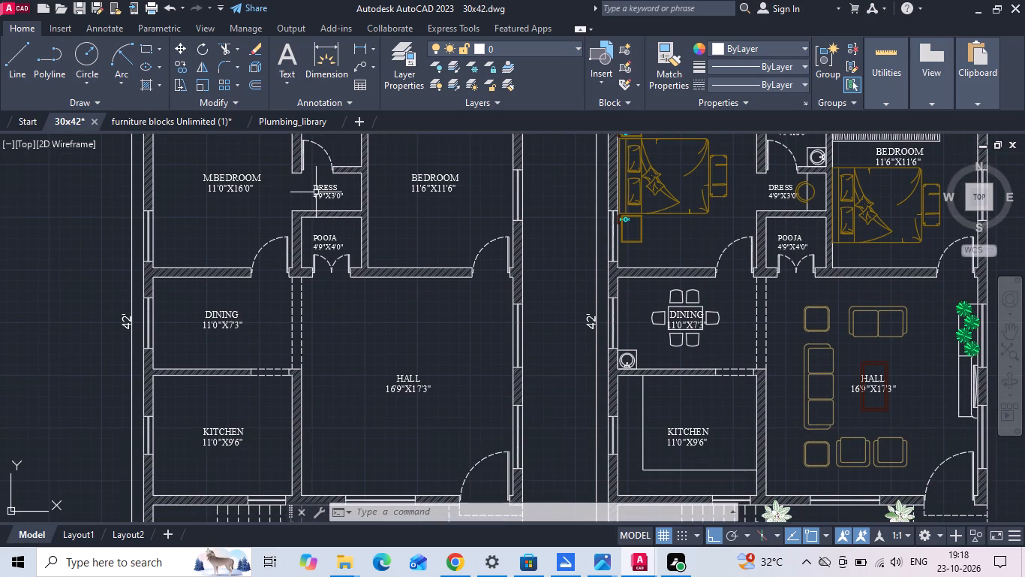
scroll(291, 343, "up", 1)
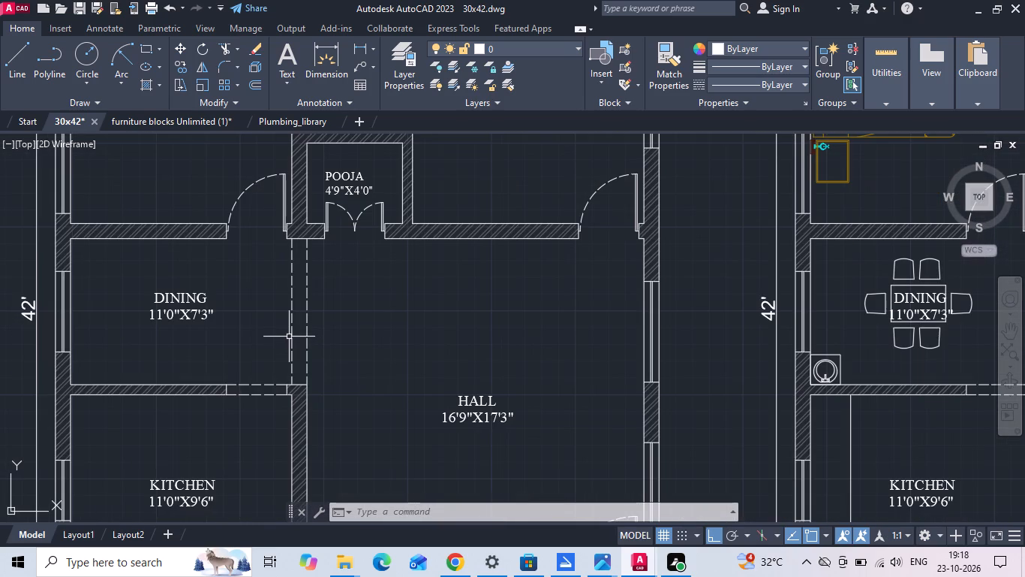
type("text")
key("space")
scroll(292, 316, "up", 2)
left_click_drag(304, 285, 305, 310)
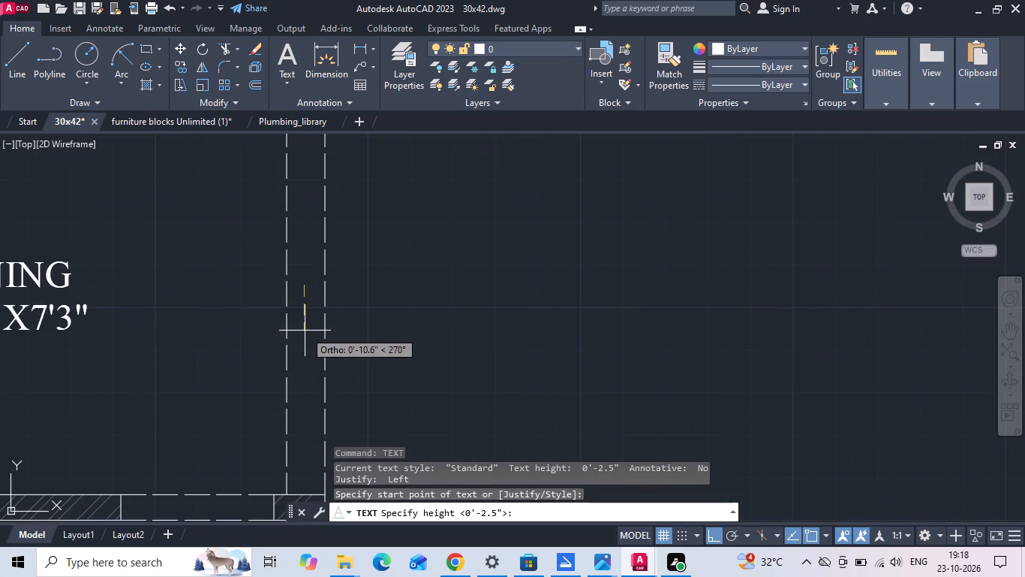
type("4\"")
key("Return")
key("0")
key("Return")
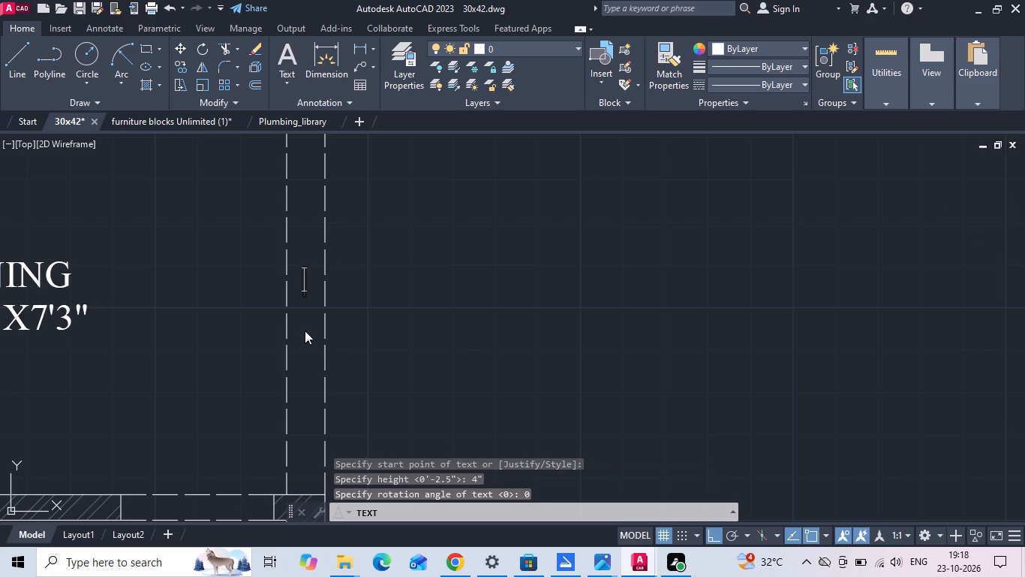
key("o")
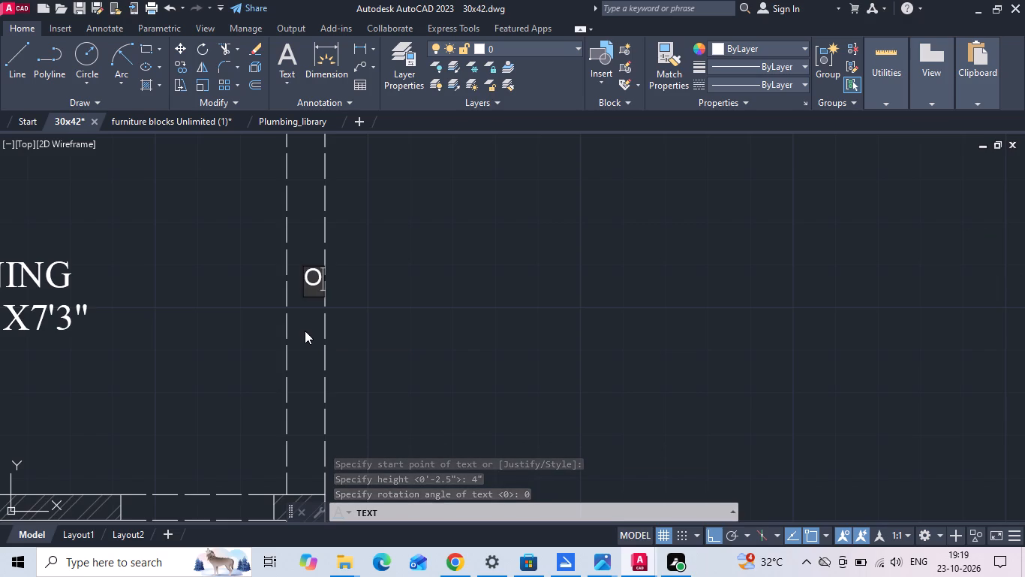
left_click(305, 331)
key("Escape")
scroll(444, 257, "down", 2)
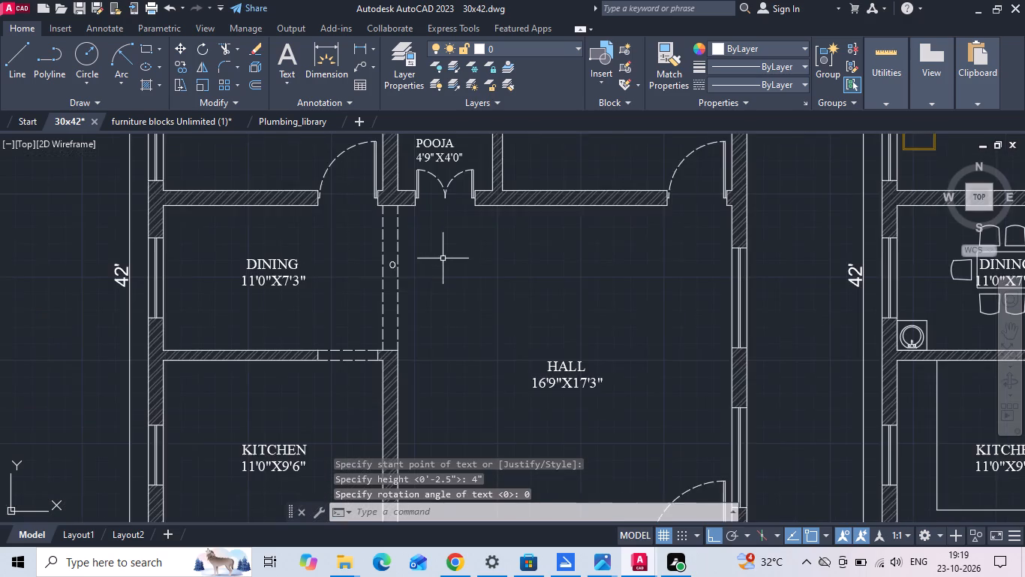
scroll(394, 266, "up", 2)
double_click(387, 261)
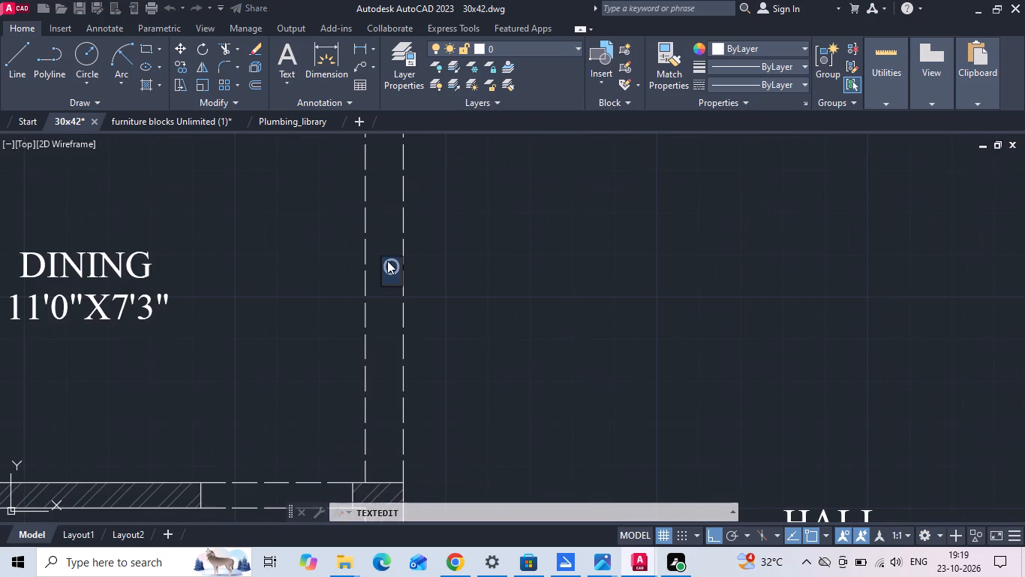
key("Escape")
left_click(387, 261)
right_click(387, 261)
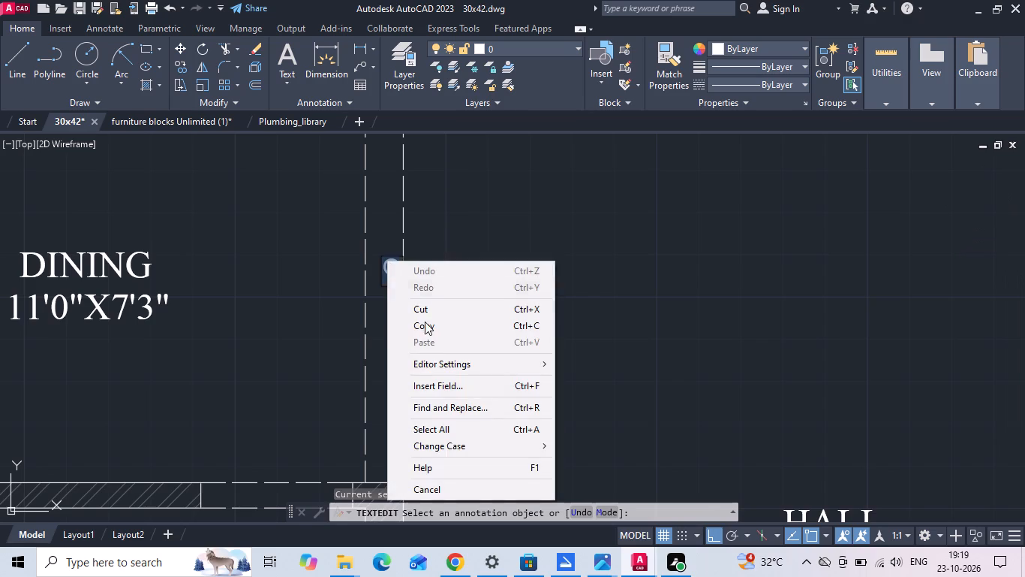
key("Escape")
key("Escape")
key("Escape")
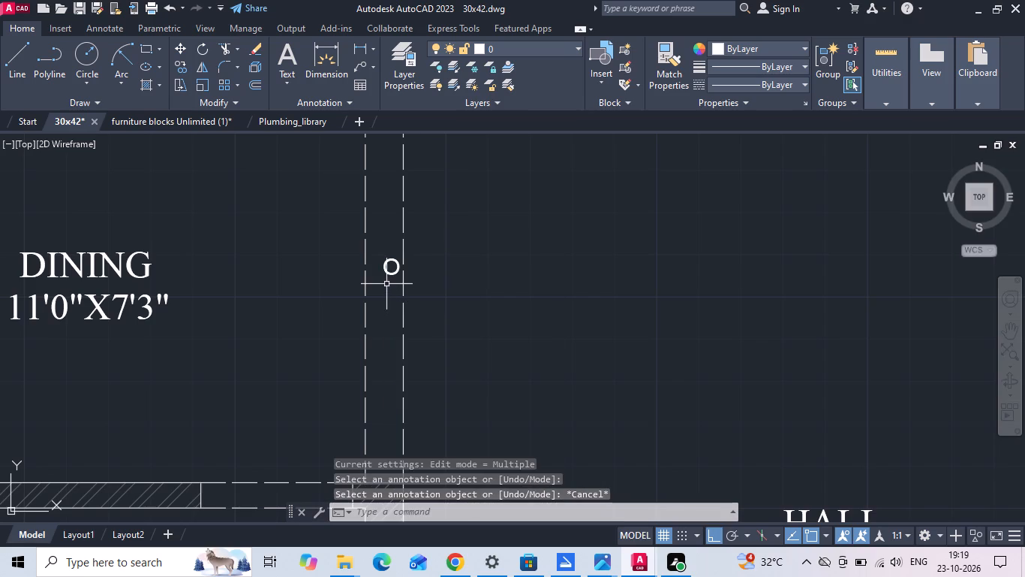
Scale up the "O" label so it nearly spans the width of the dashed dining-hall opening.
left_click(386, 277)
left_click(377, 248)
right_click(377, 248)
left_click(412, 303)
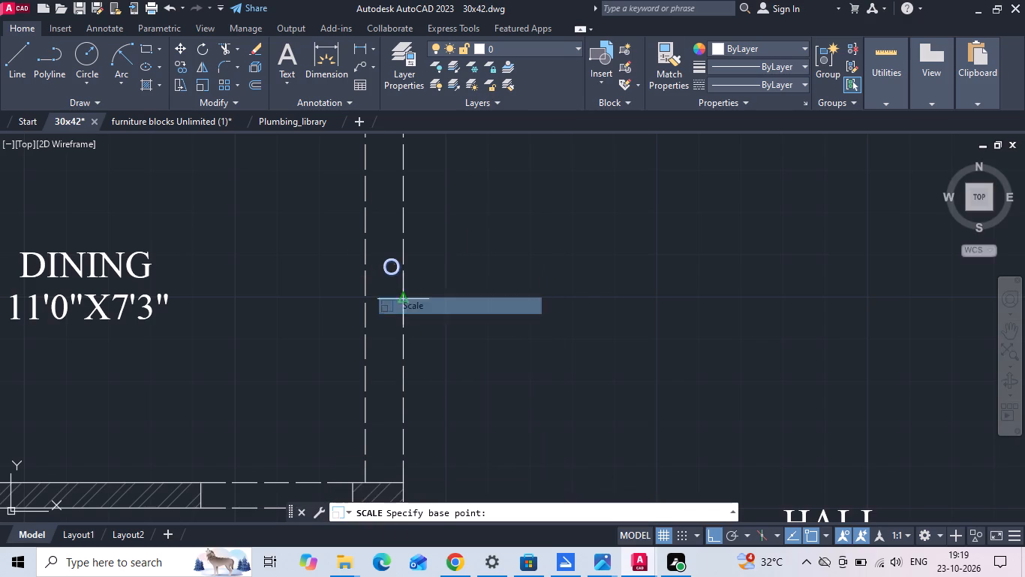
left_click(383, 269)
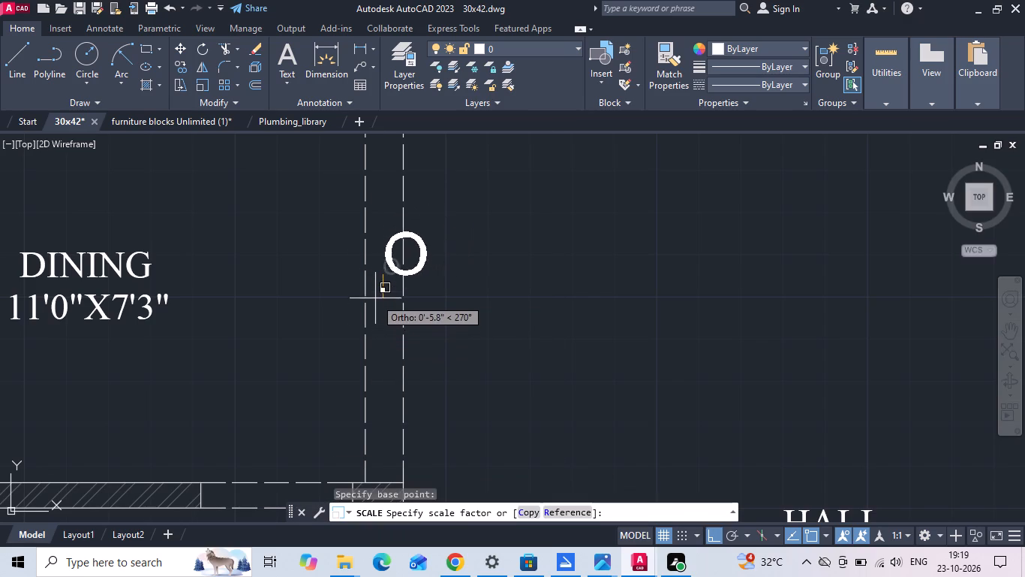
left_click(376, 293)
Move the enlarged "O" label slightly down and centre it between the two dashed lines of the dining-hall opening.
left_click(383, 265)
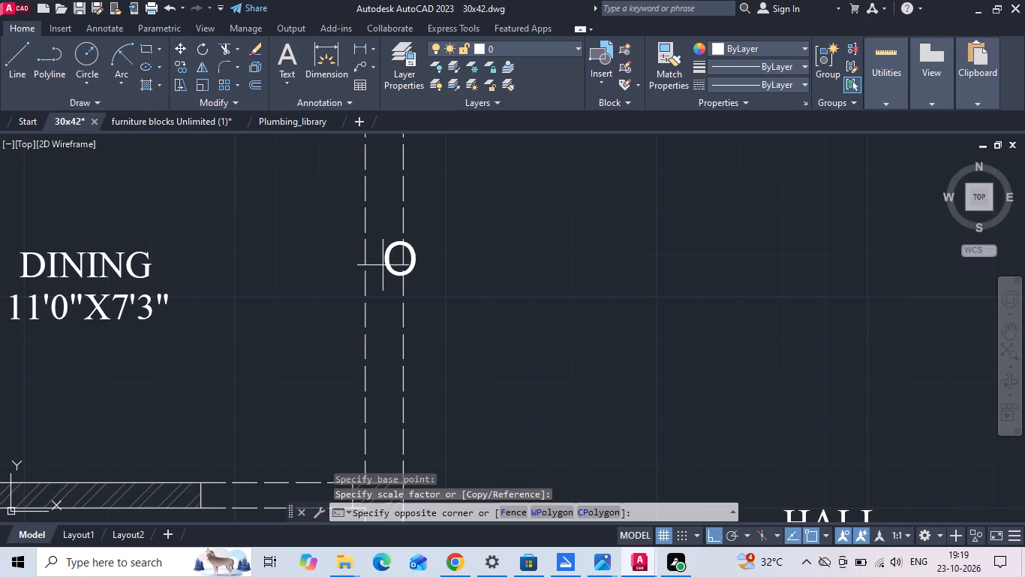
left_click(381, 249)
left_click(391, 244)
right_click(391, 244)
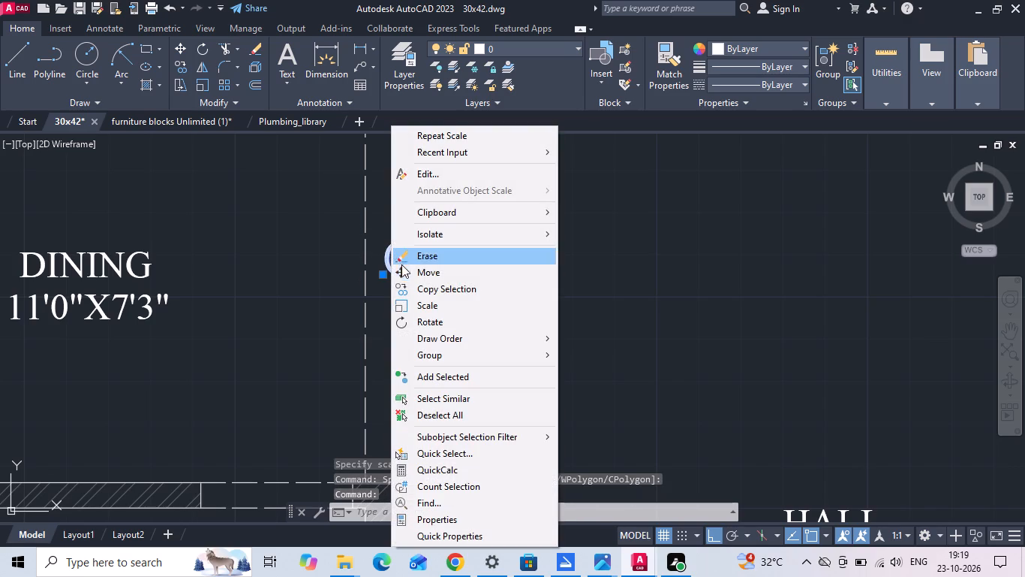
left_click(402, 266)
scroll(402, 272, "down", 1)
left_click(531, 296)
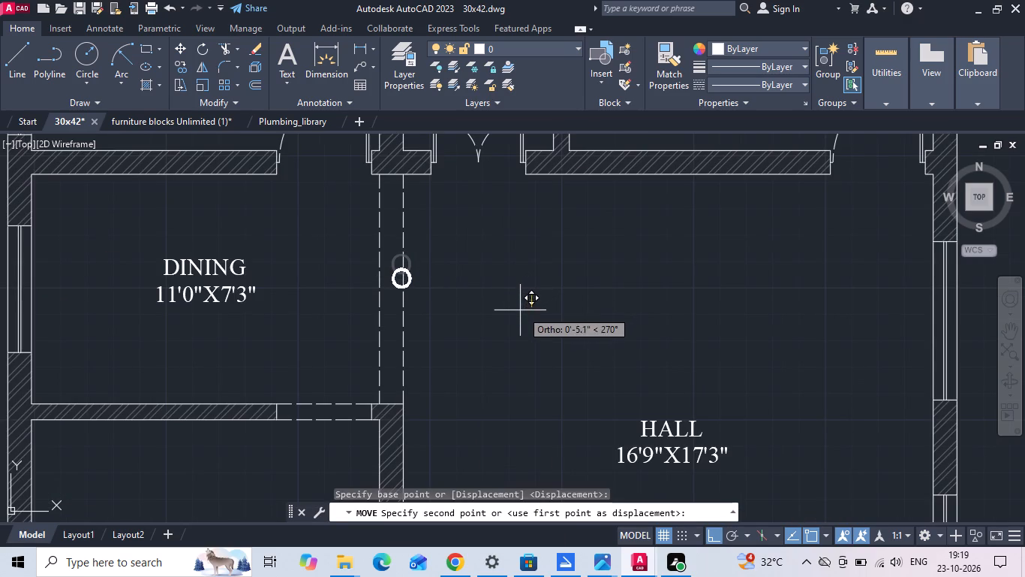
left_click(513, 320)
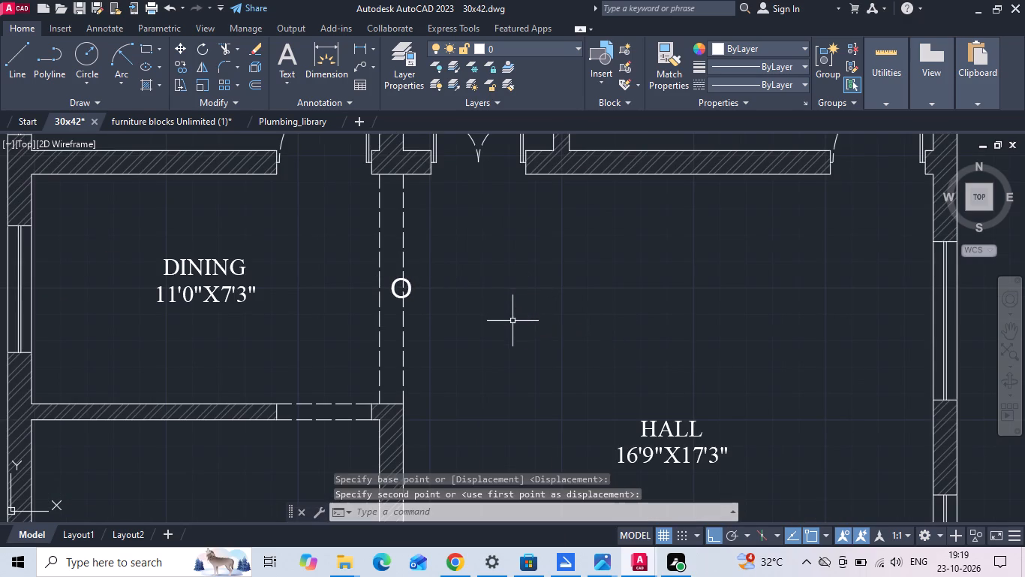
left_click(397, 281)
right_click(396, 280)
left_click(412, 273)
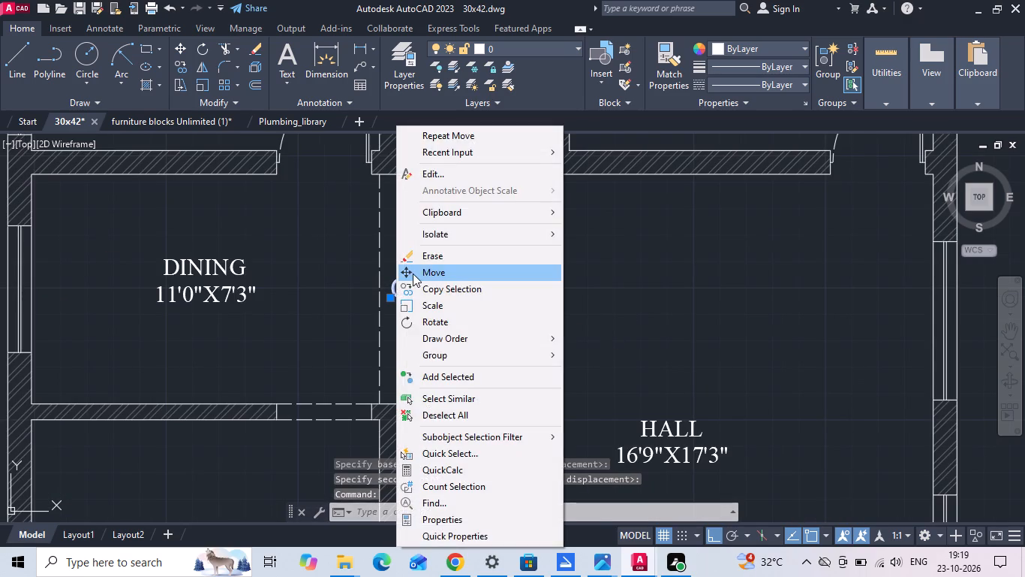
scroll(522, 281, "up", 1)
left_click(608, 291)
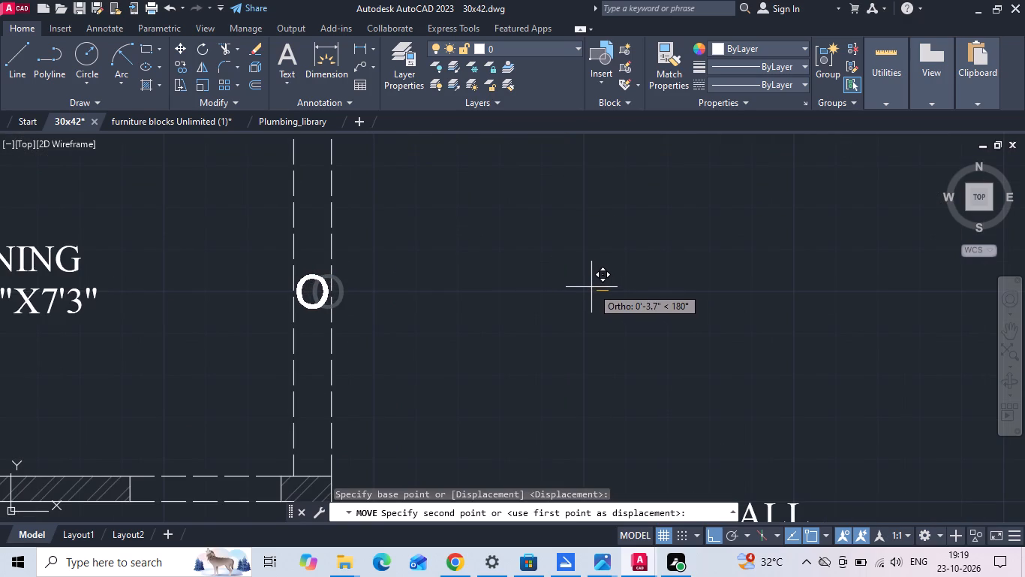
left_click(591, 286)
Copy the "O" label from the dining-hall opening into the dining room, above the dashed kitchen opening.
left_click_drag(332, 252, 330, 261)
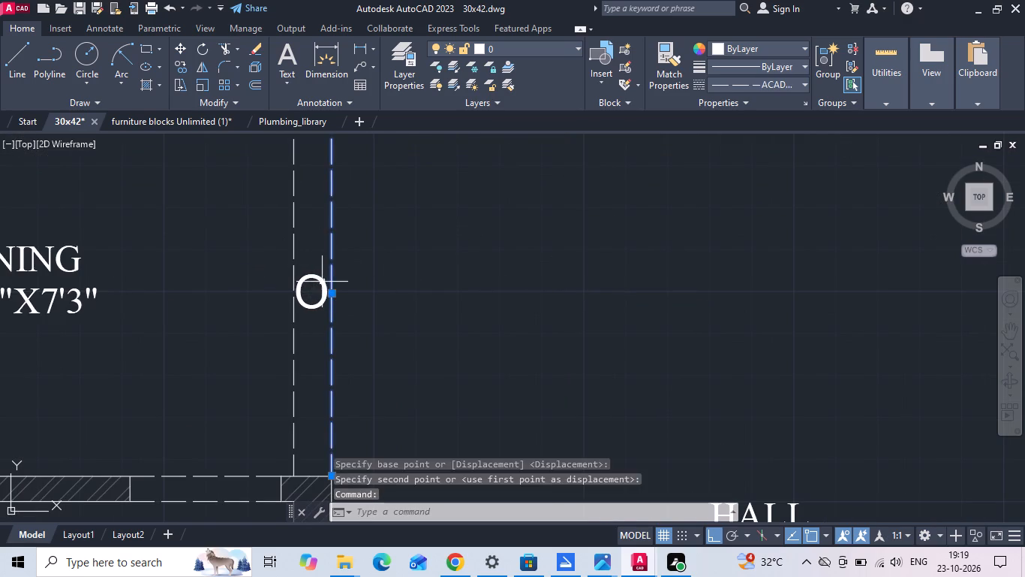
key("Escape")
left_click_drag(313, 254, 307, 294)
left_click(304, 300)
right_click(304, 298)
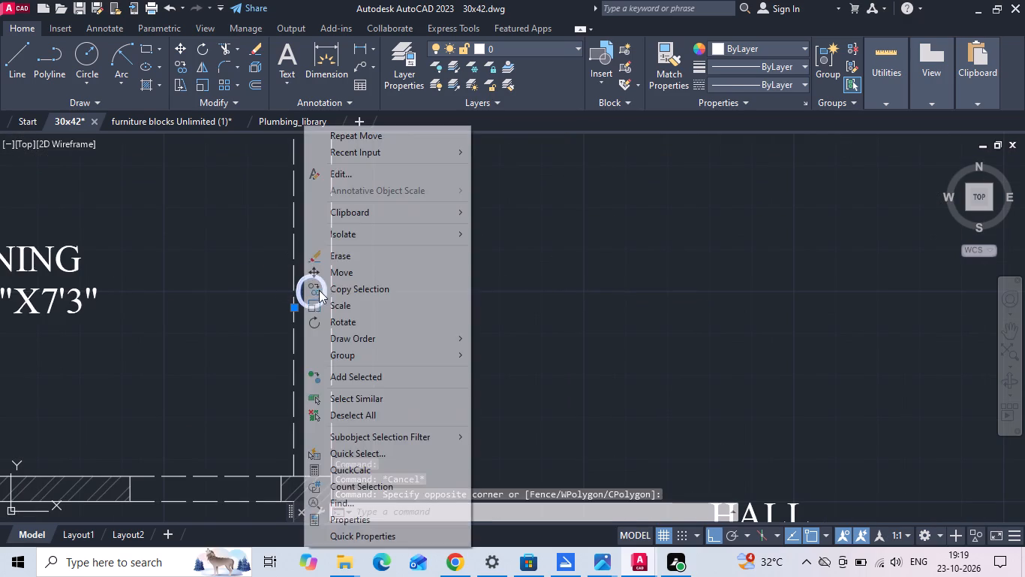
left_click(326, 287)
scroll(327, 287, "down", 1)
left_click_drag(317, 324, 318, 334)
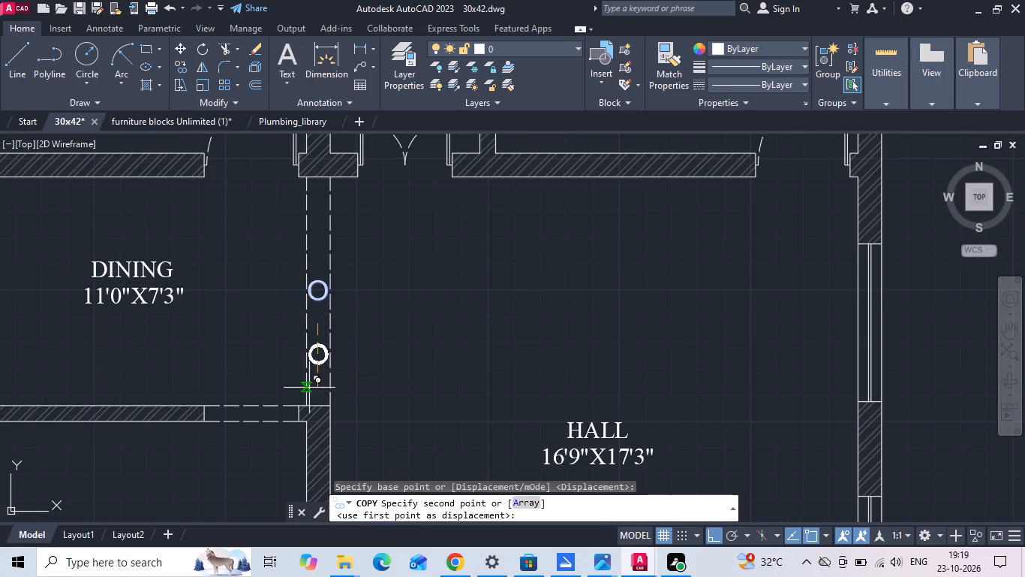
left_click(243, 387)
key("Escape")
Move the copied "O" label down into the dashed dining-kitchen opening and centre it between the wall ends.
left_click(236, 307)
left_click(225, 261)
right_click(224, 258)
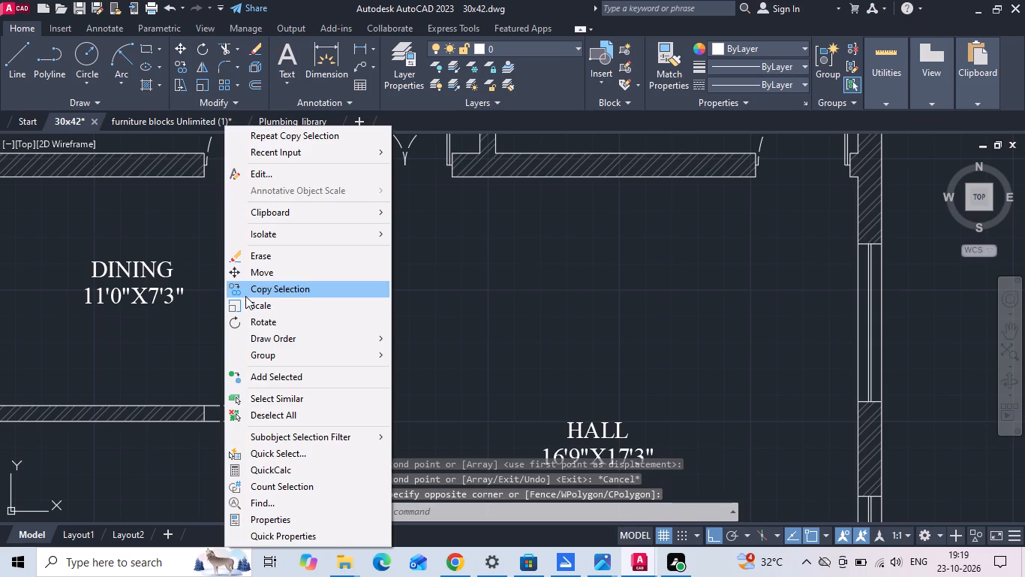
left_click(249, 278)
middle_click_drag(244, 303, 390, 216)
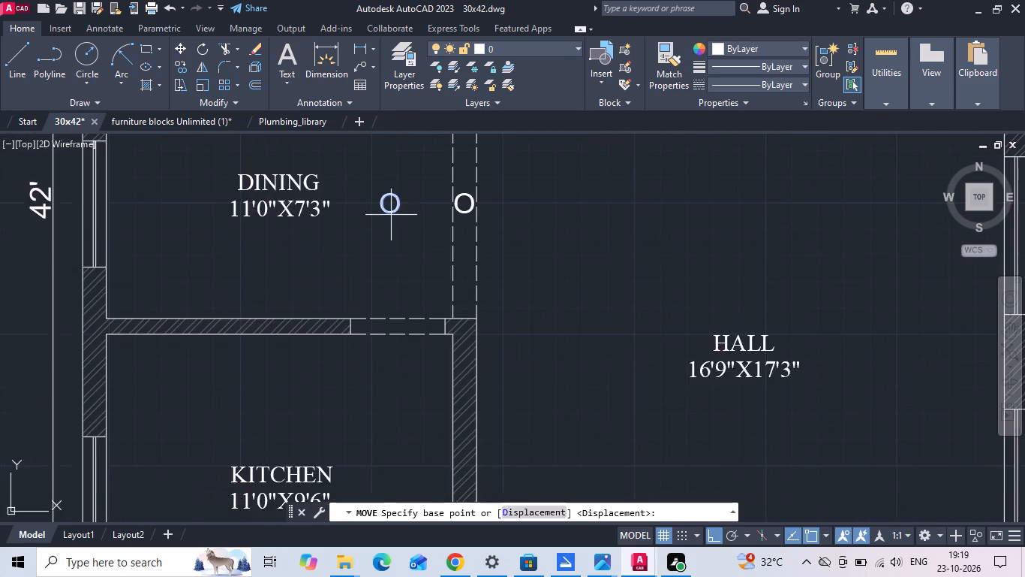
scroll(392, 215, "up", 2)
left_click_drag(396, 214, 398, 223)
scroll(398, 229, "down", 2)
scroll(407, 390, "up", 2)
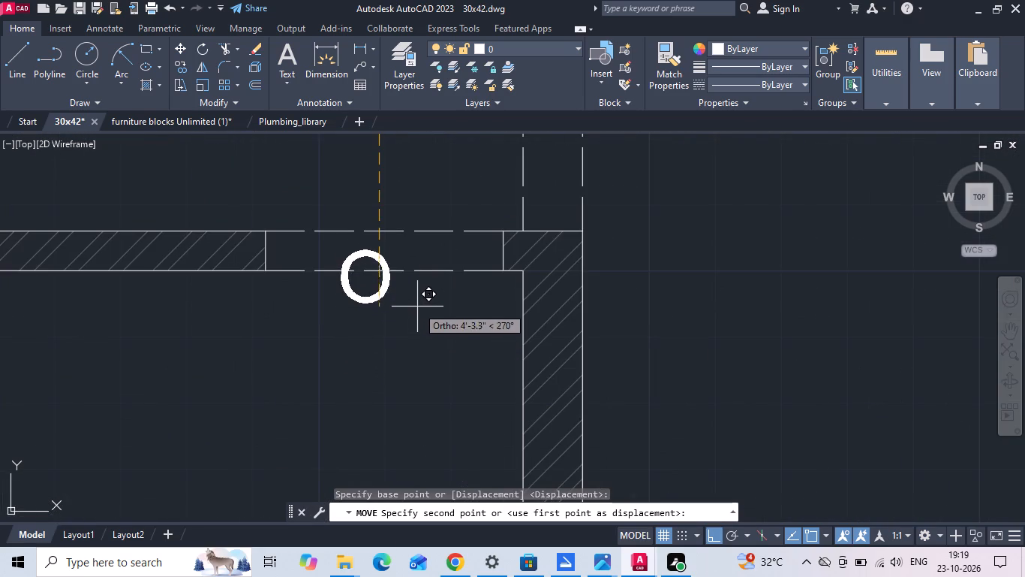
left_click(422, 282)
key("Escape")
left_click_drag(411, 252, 401, 252)
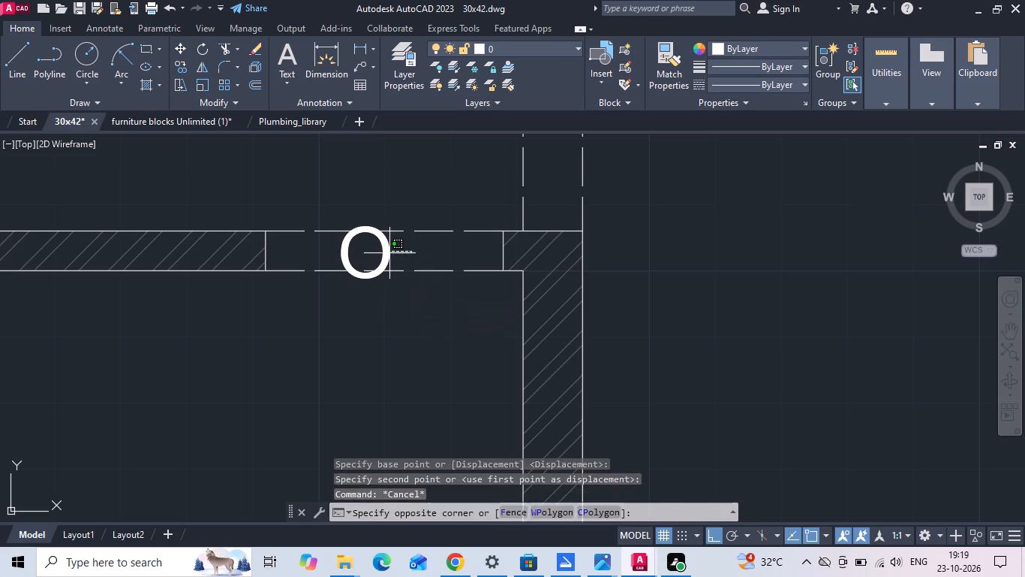
left_click(389, 253)
right_click(388, 253)
left_click(410, 273)
left_click(400, 400)
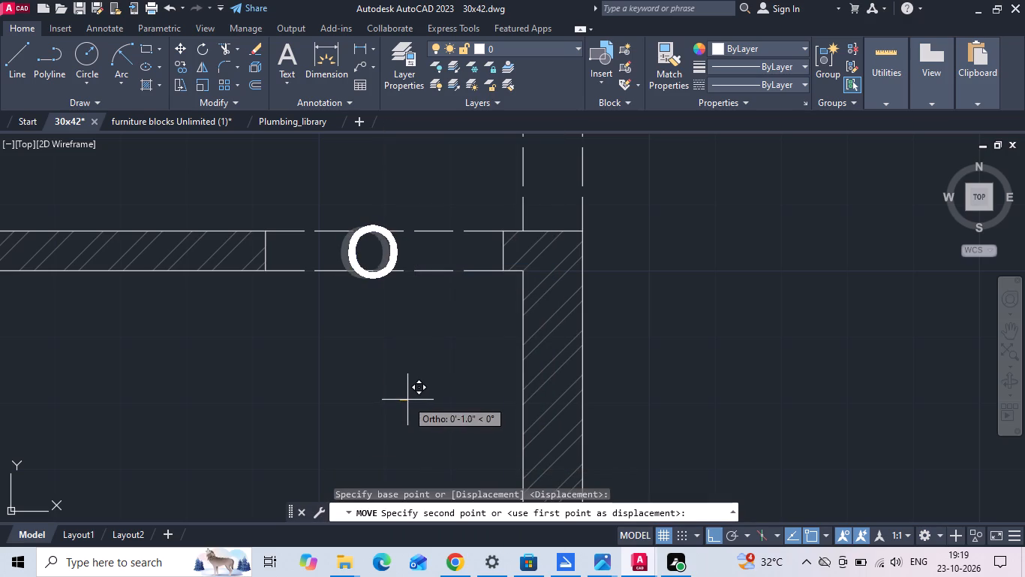
left_click(422, 399)
Save the drawing.
scroll(399, 341, "down", 3)
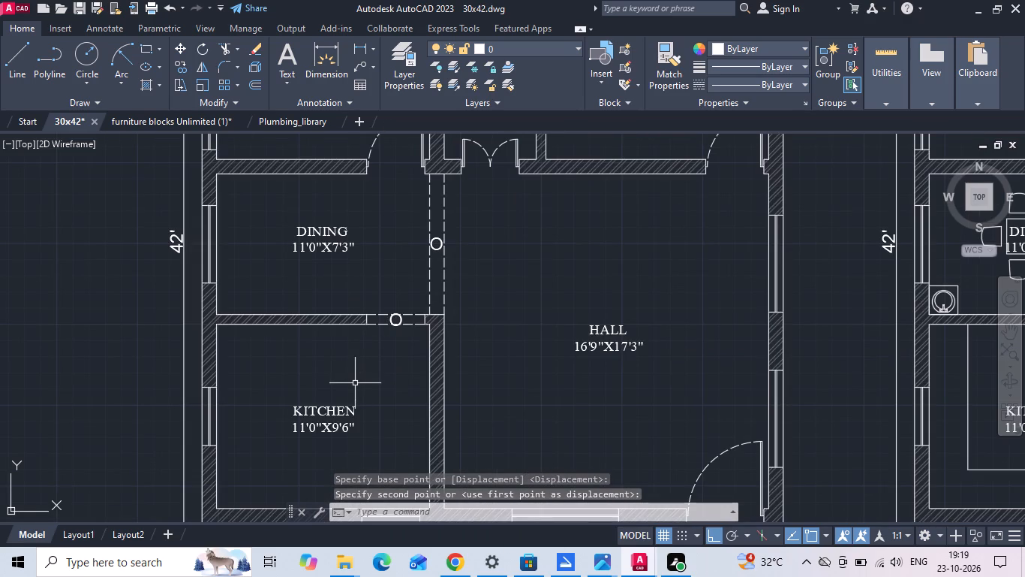
key("ctrl+s")
Scale down the "O" label in the dining-kitchen opening so it fits between the dashed lines.
scroll(453, 275, "up", 3)
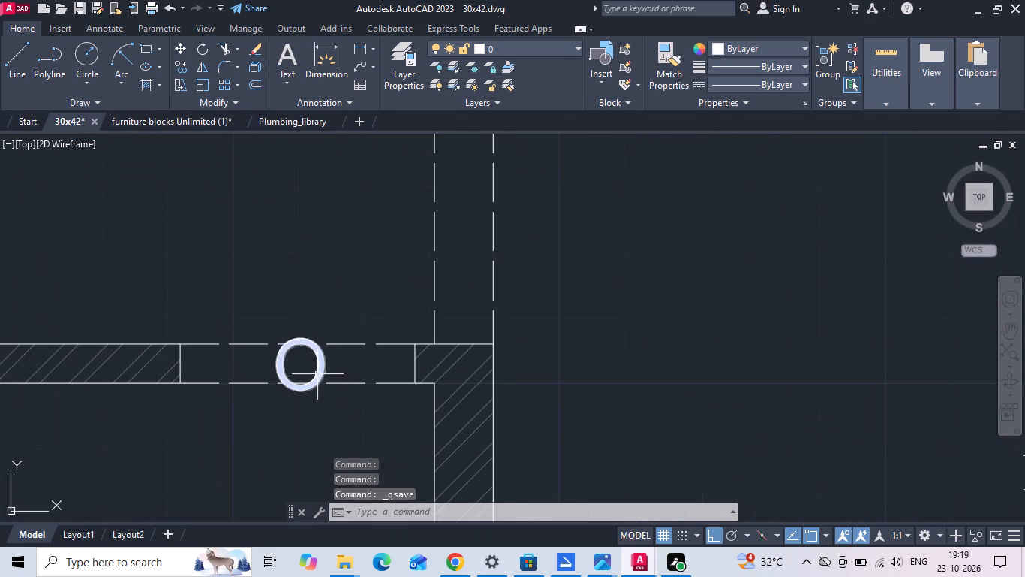
left_click(317, 374)
right_click(317, 373)
left_click(349, 311)
scroll(295, 383, "up", 1)
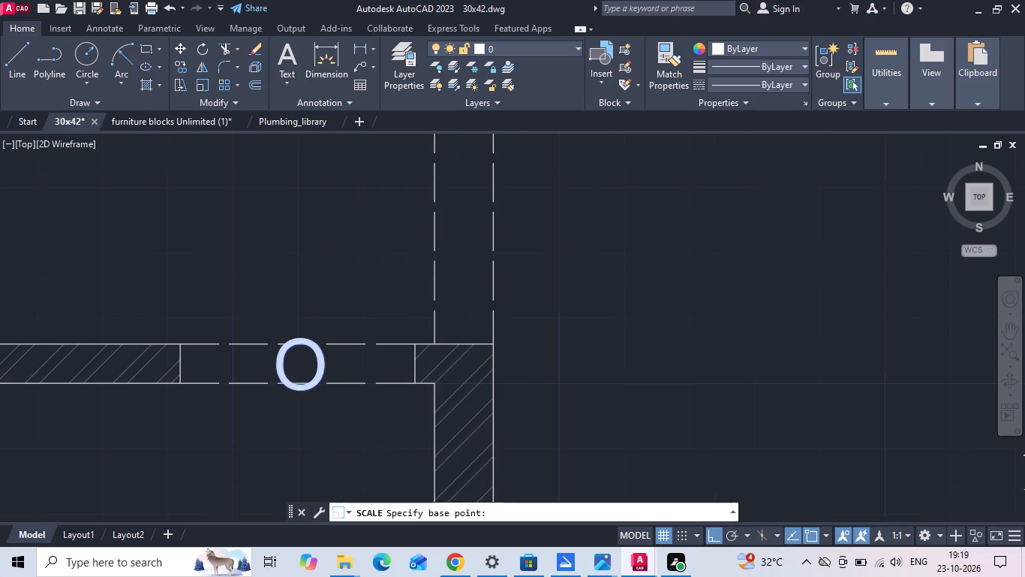
left_click(305, 357)
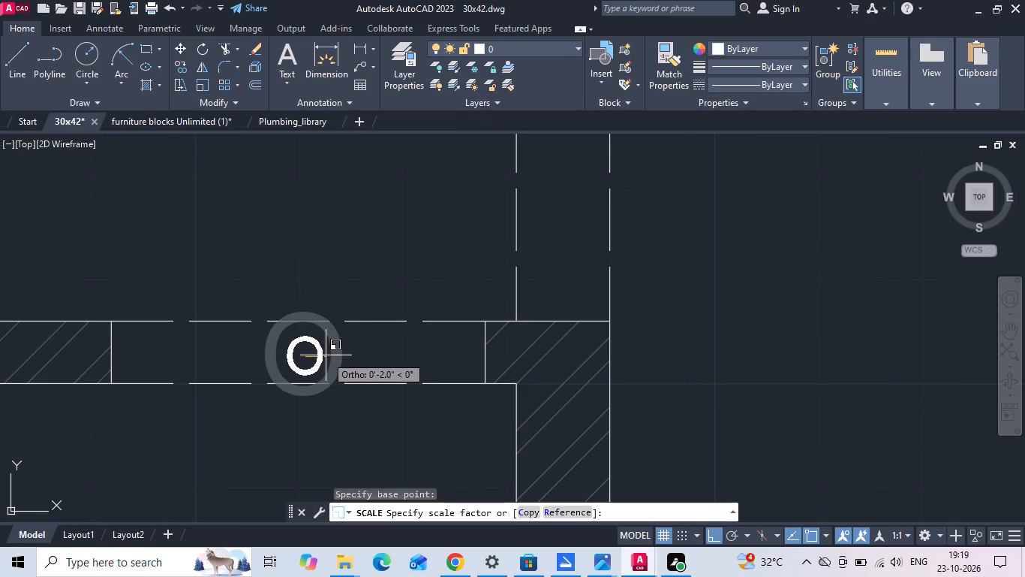
left_click(335, 364)
Save the drawing.
scroll(256, 299, "down", 1)
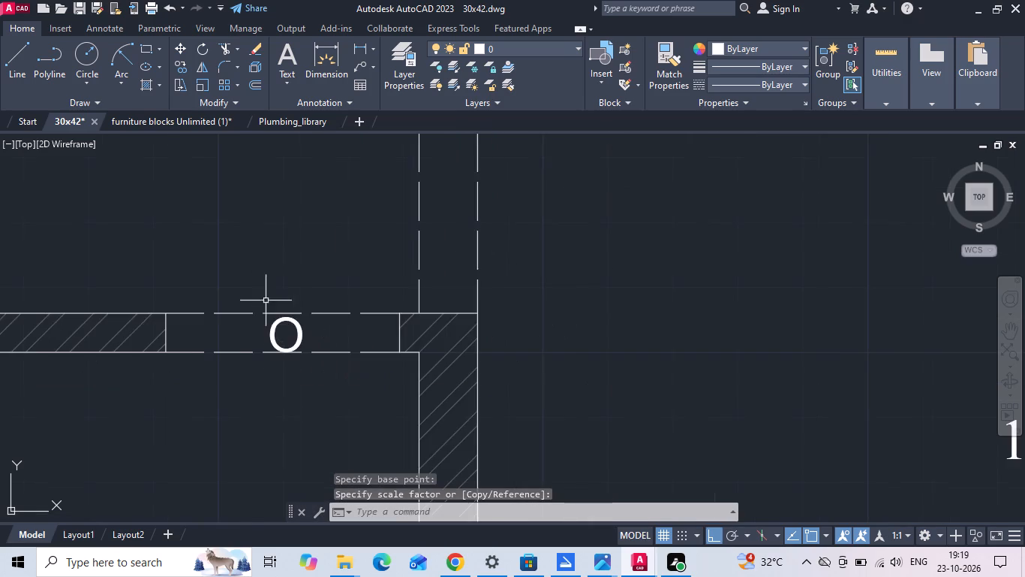
scroll(305, 342, "down", 1)
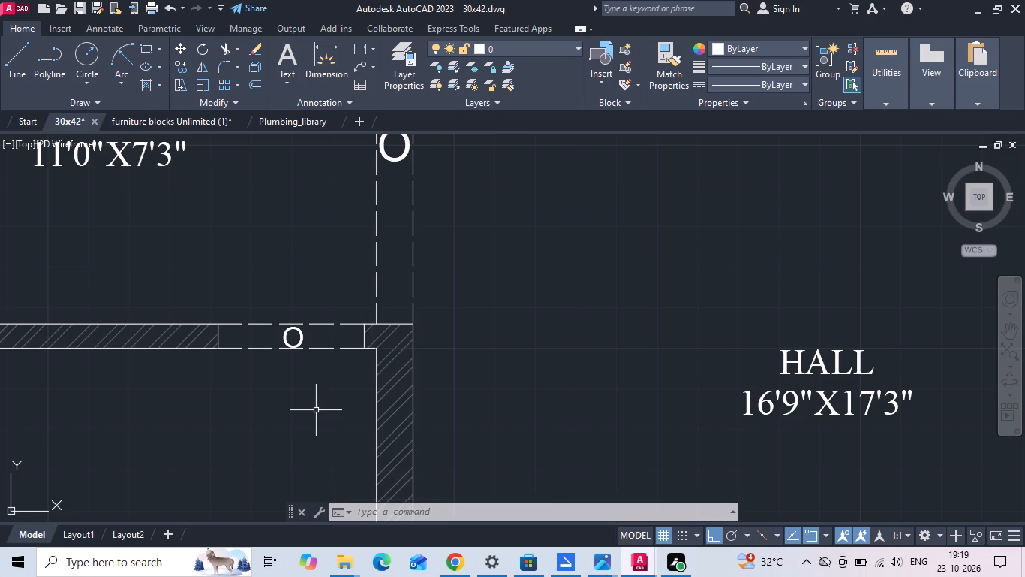
key("ctrl+s")
scroll(316, 409, "down", 1)
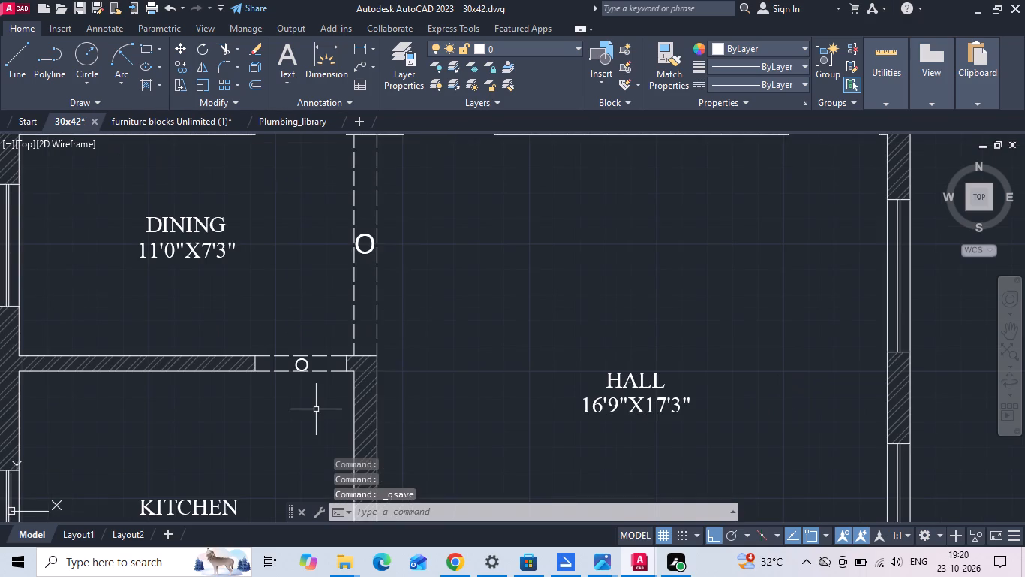
scroll(321, 351, "down", 1)
Save the drawing.
scroll(324, 347, "down", 2)
middle_click_drag(351, 341, 363, 314)
key("Escape")
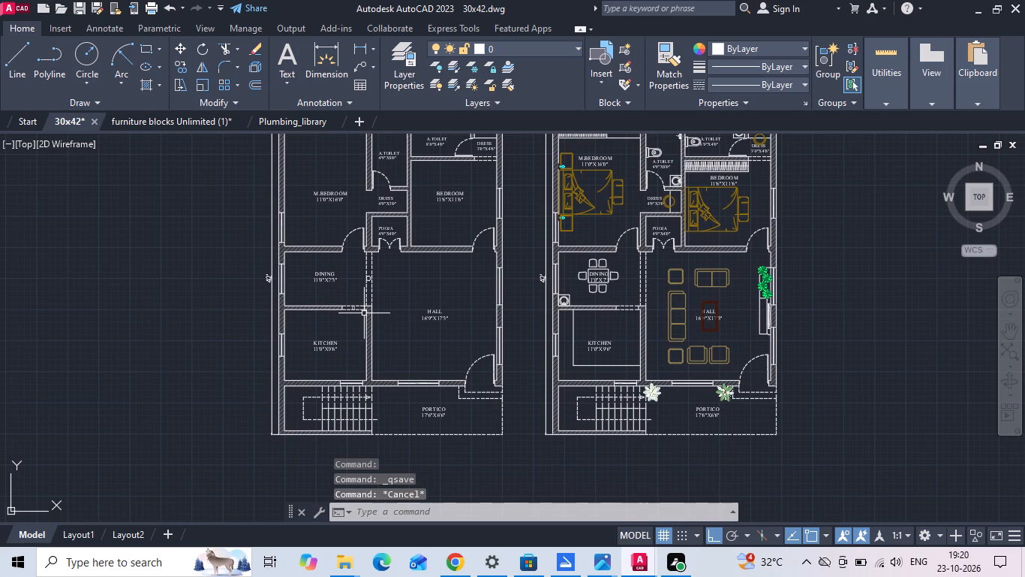
key("ctrl+s")
Override the ISO-25 dimension style with green dimension lines, green extension lines and red text, and make the override current.
key("d")
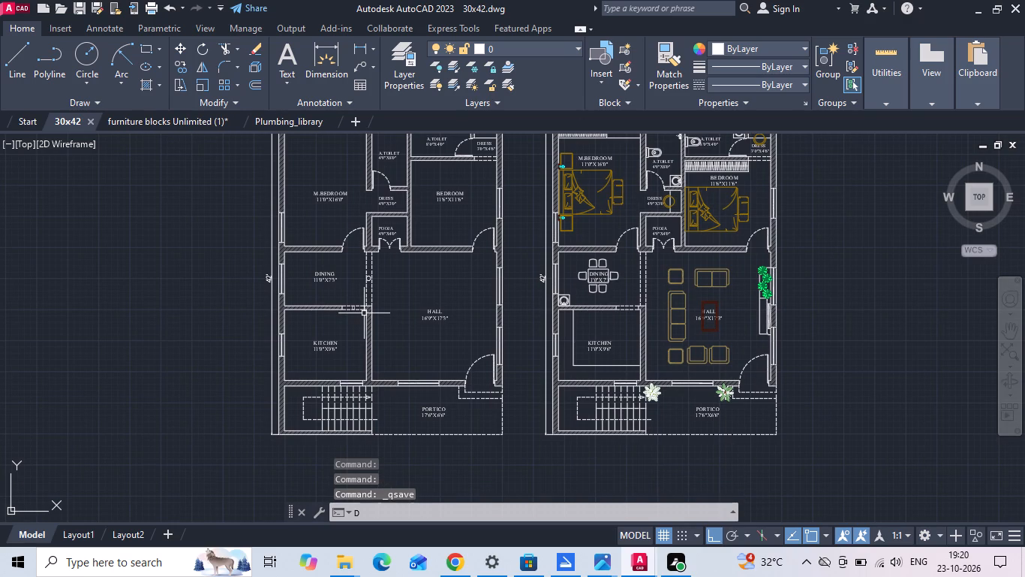
key("Escape")
type("D")
key("space")
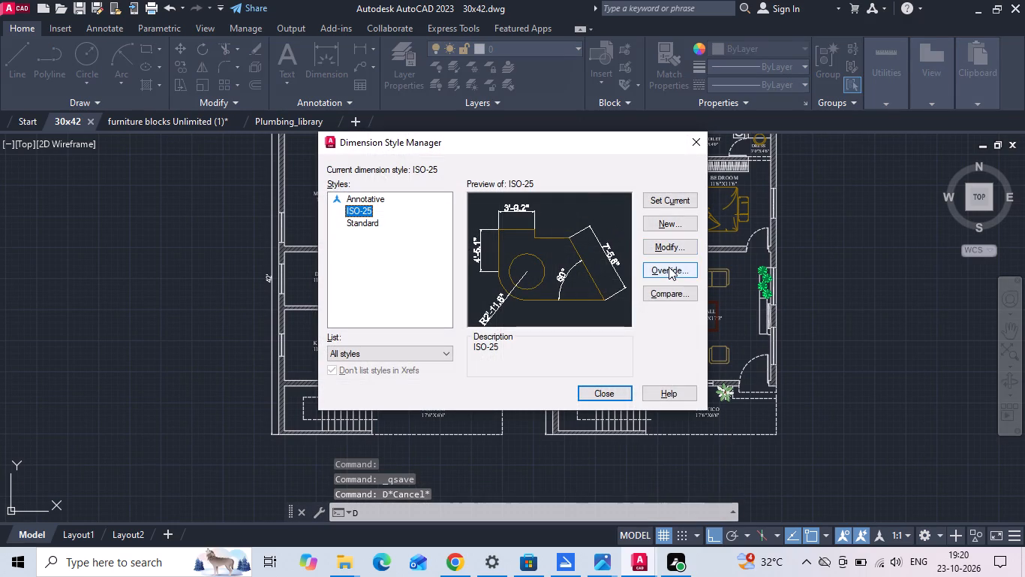
left_click(669, 267)
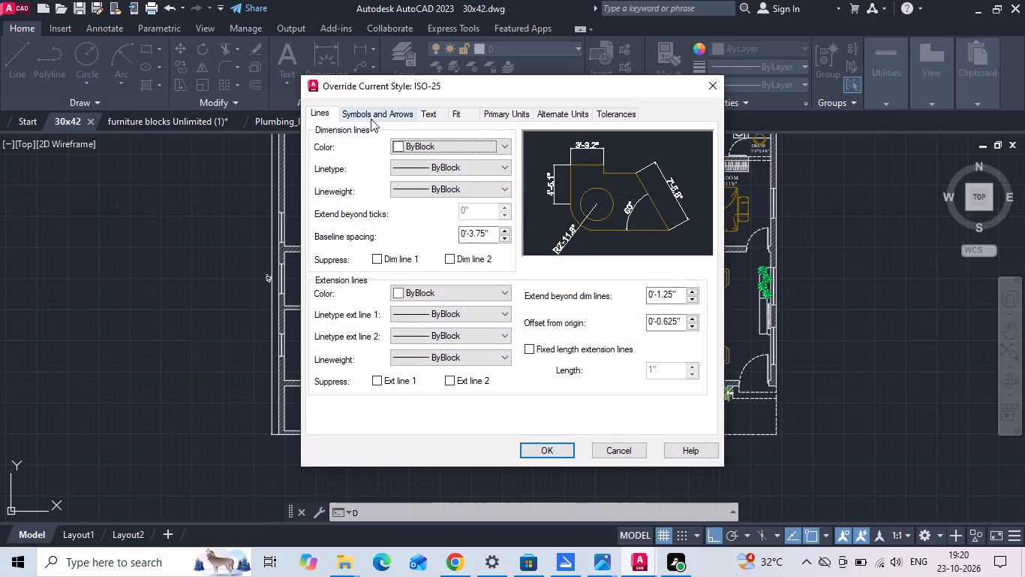
left_click(400, 147)
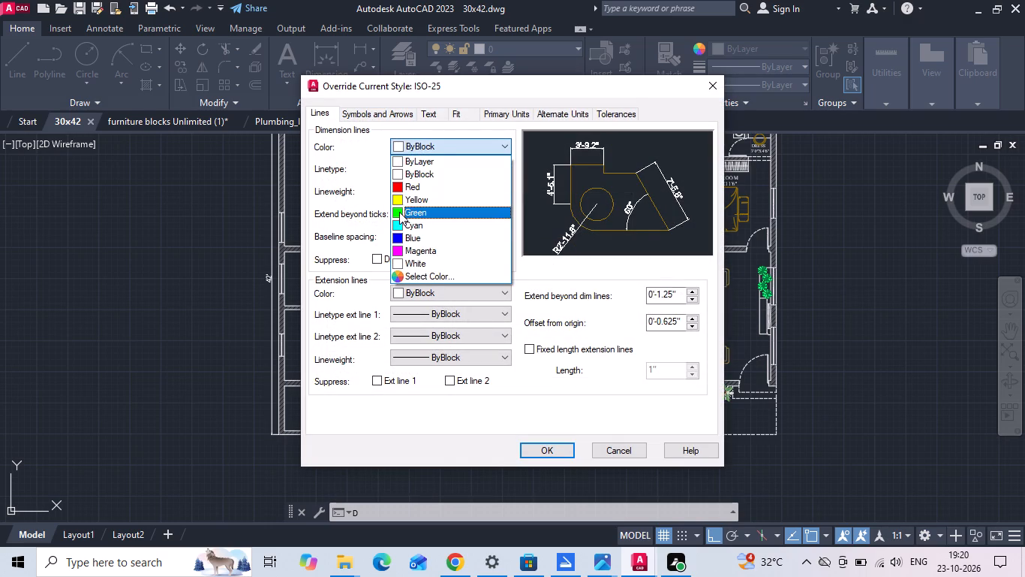
left_click(399, 212)
left_click(398, 297)
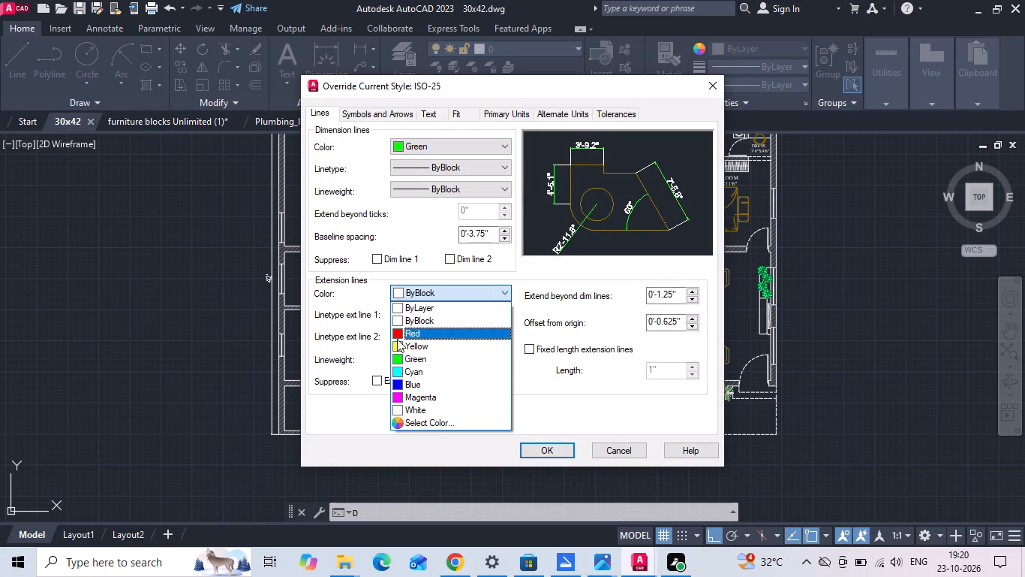
left_click(396, 355)
left_click(441, 113)
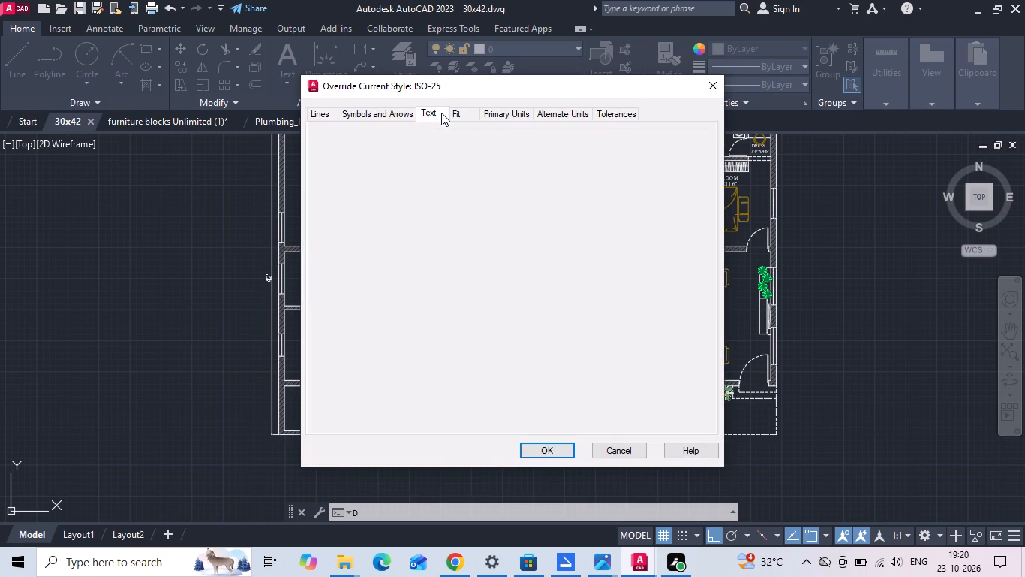
left_click(406, 177)
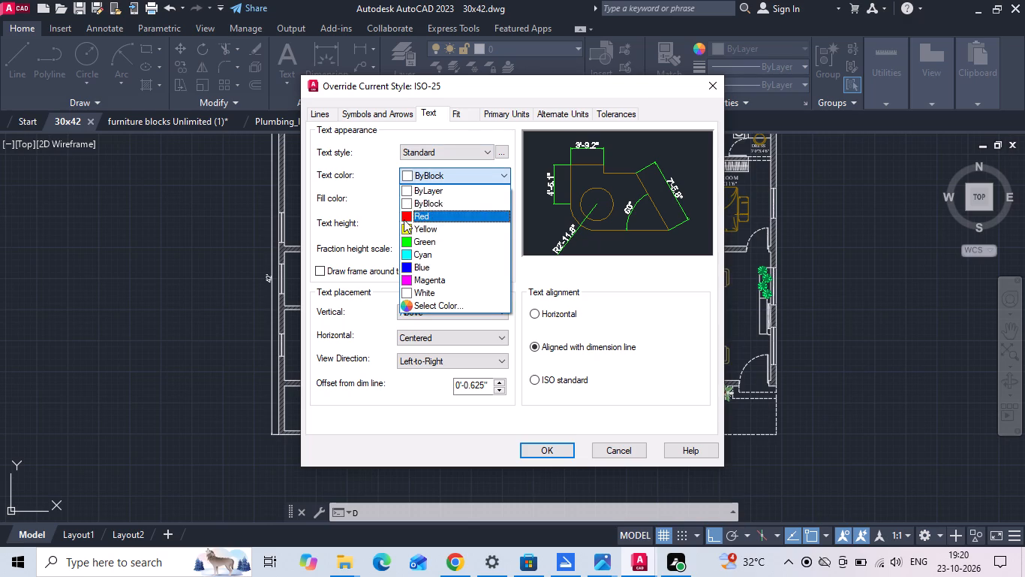
left_click(404, 219)
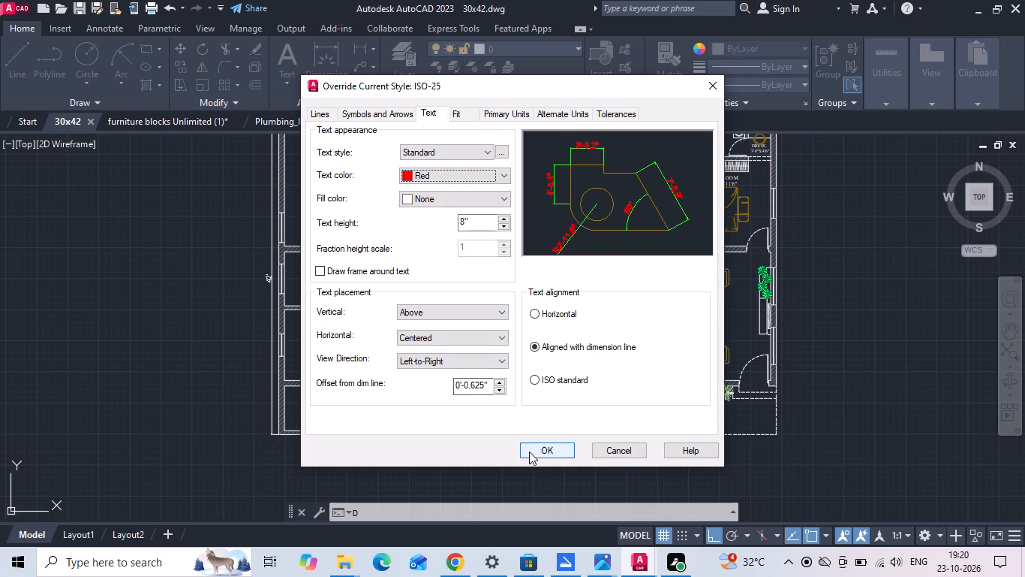
left_click(529, 452)
left_click(654, 197)
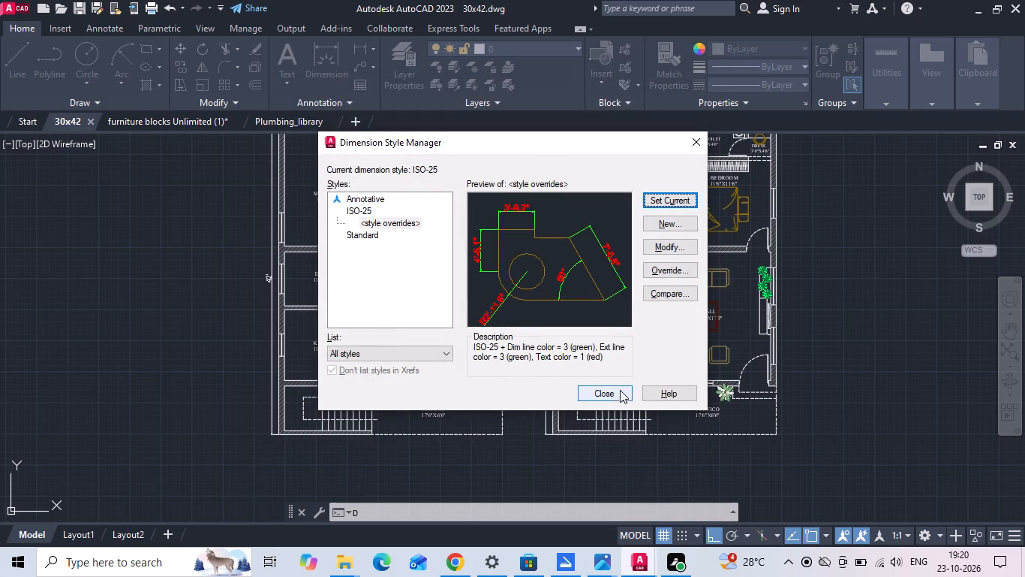
Set the dimension style override's text height to 5" and keep the override current.
left_click(658, 251)
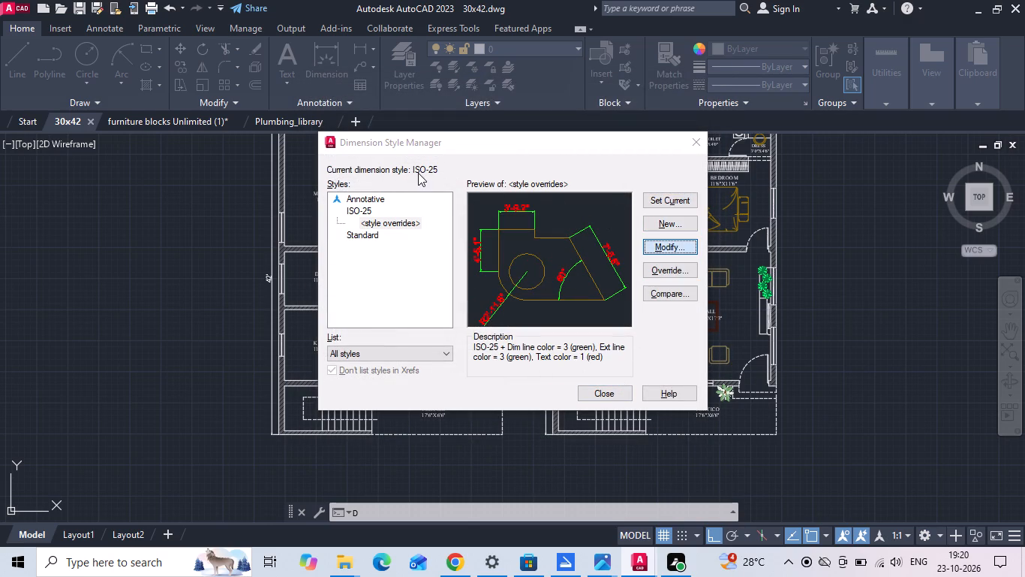
left_click_drag(470, 216, 445, 225)
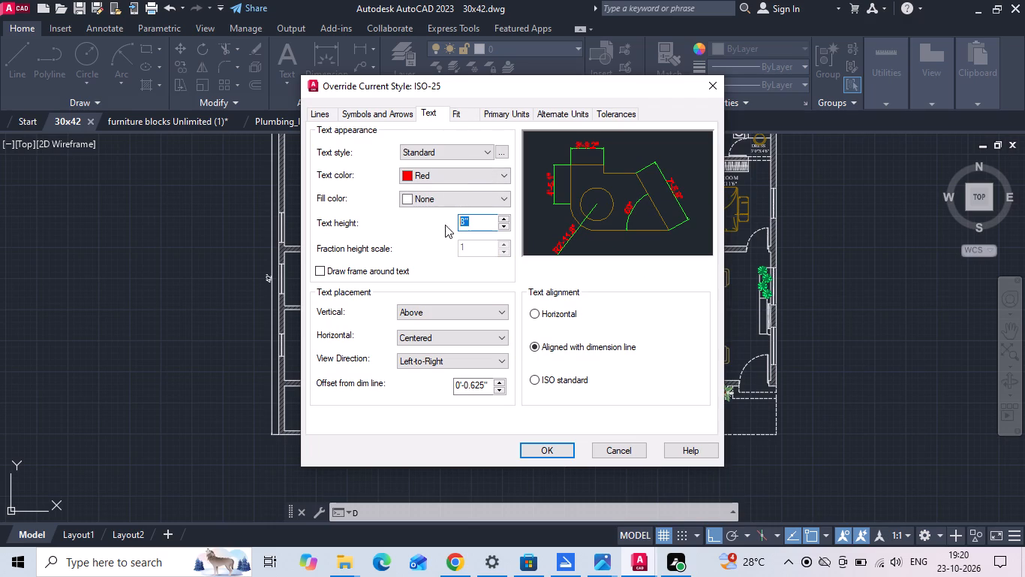
key("BackSpace")
key("4")
key("BackSpace")
type("5\"")
key("Return")
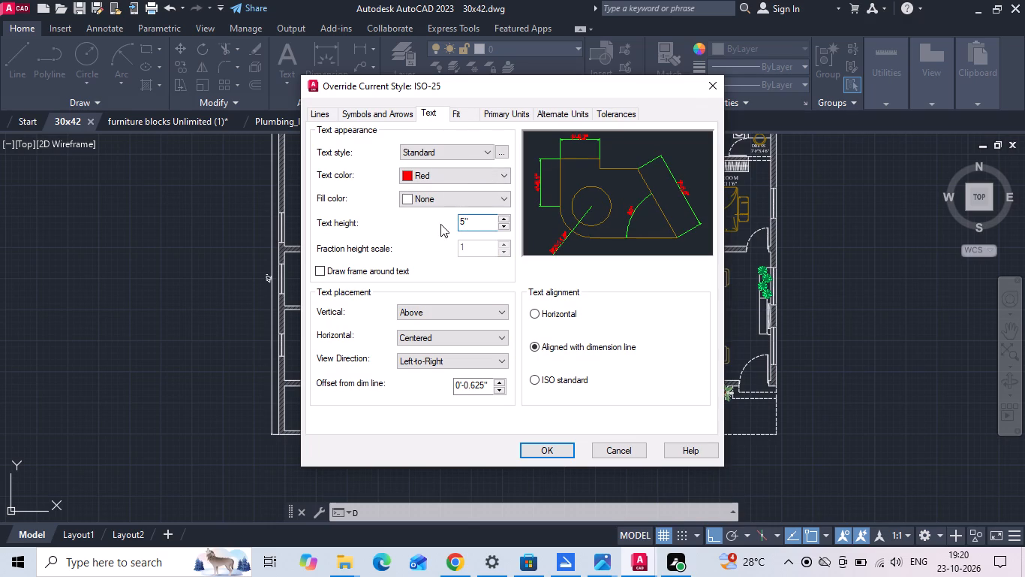
left_click(530, 451)
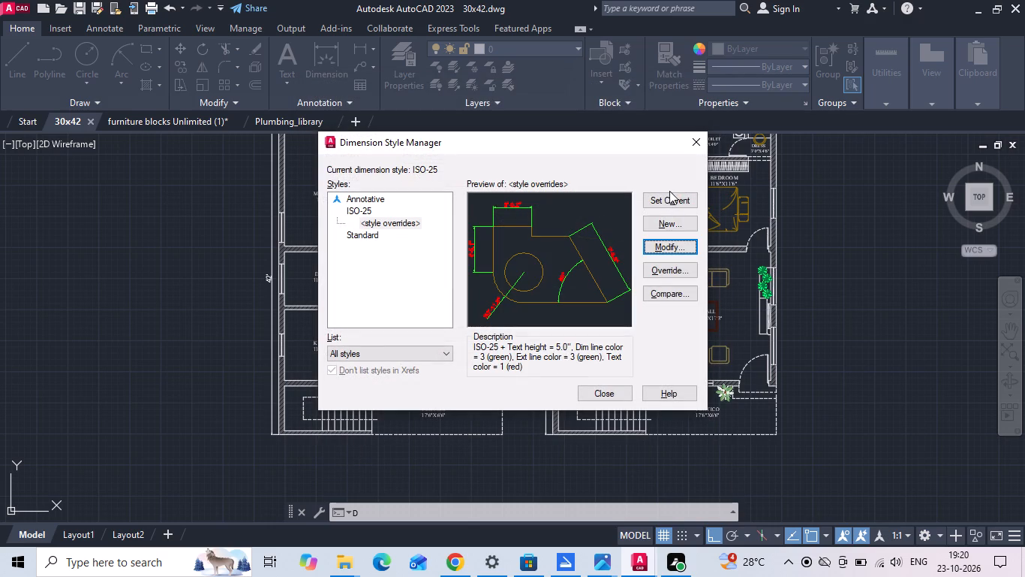
left_click(669, 198)
left_click(603, 393)
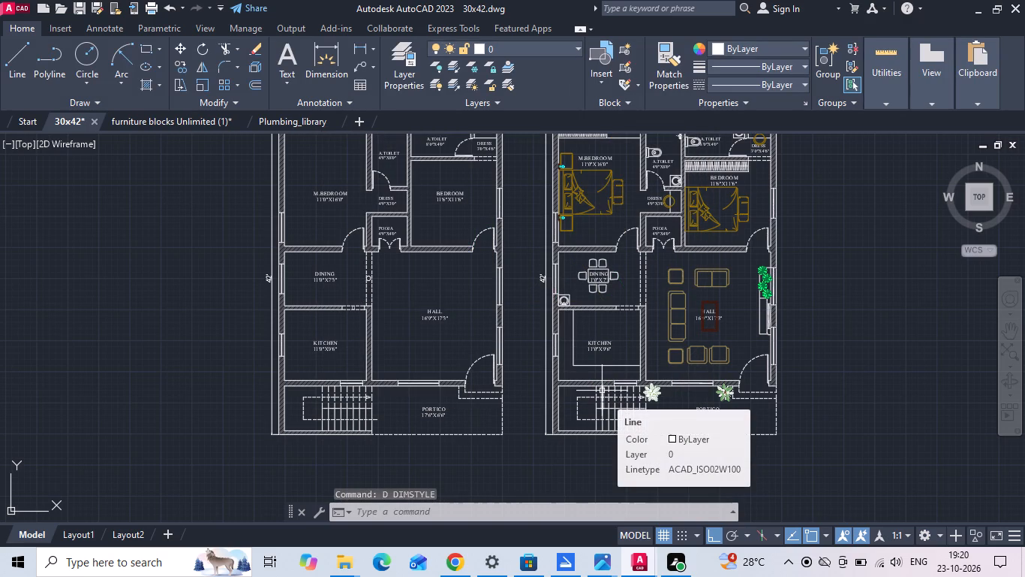
Insert the "Range-Oven - 30 in top" block from DesignCenter's Kitchens.dwg near the unfurnished plan's portico edge.
scroll(620, 331, "up", 1)
middle_click_drag(620, 330, 597, 323)
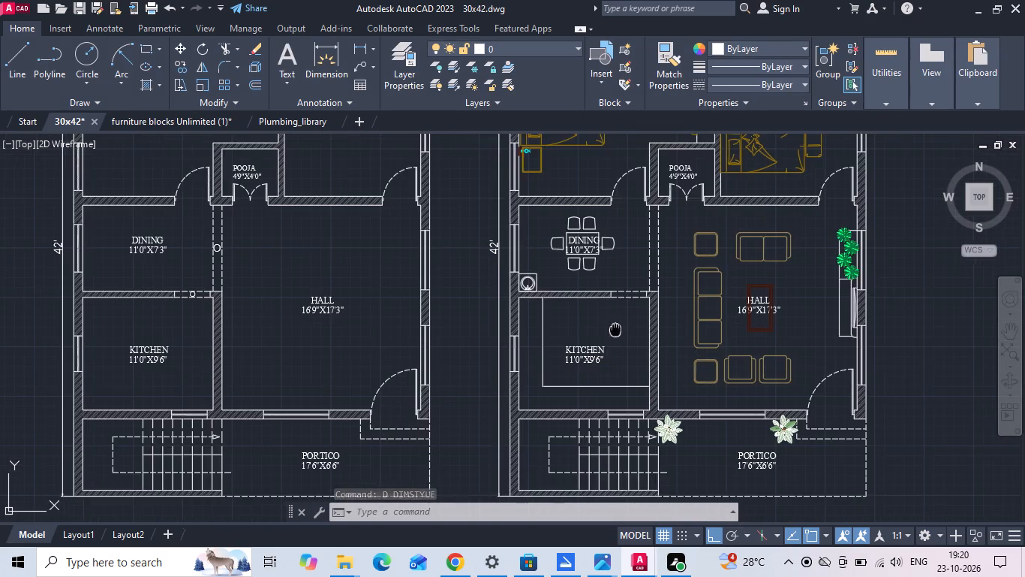
middle_click_drag(597, 323, 522, 280)
type("DC")
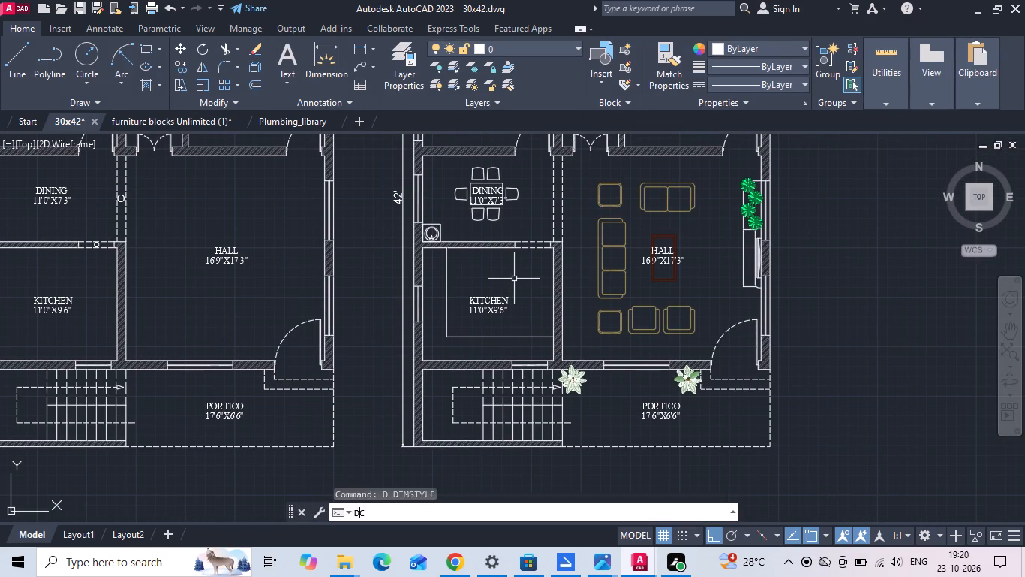
key("space")
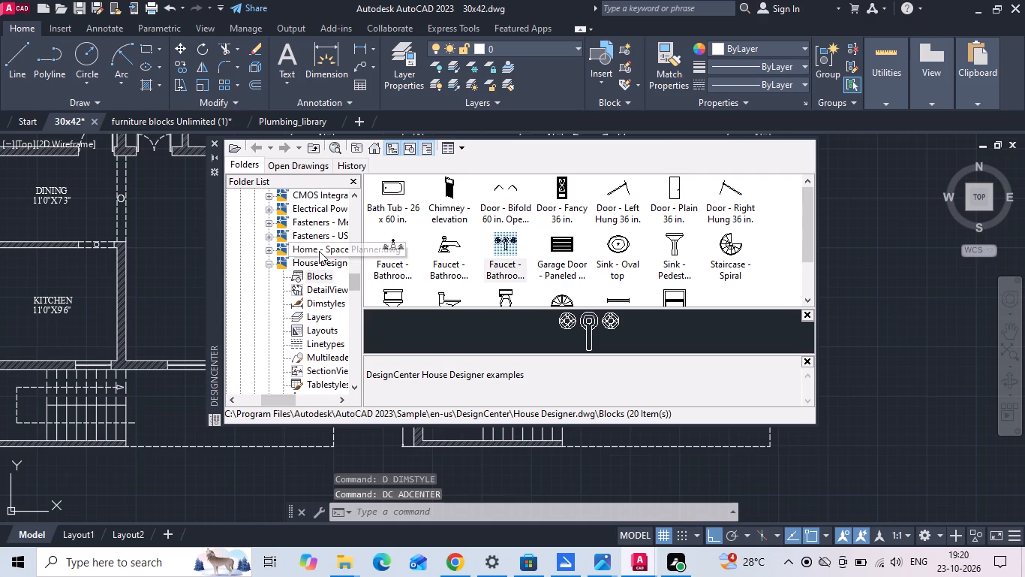
scroll(315, 232, "down", 3)
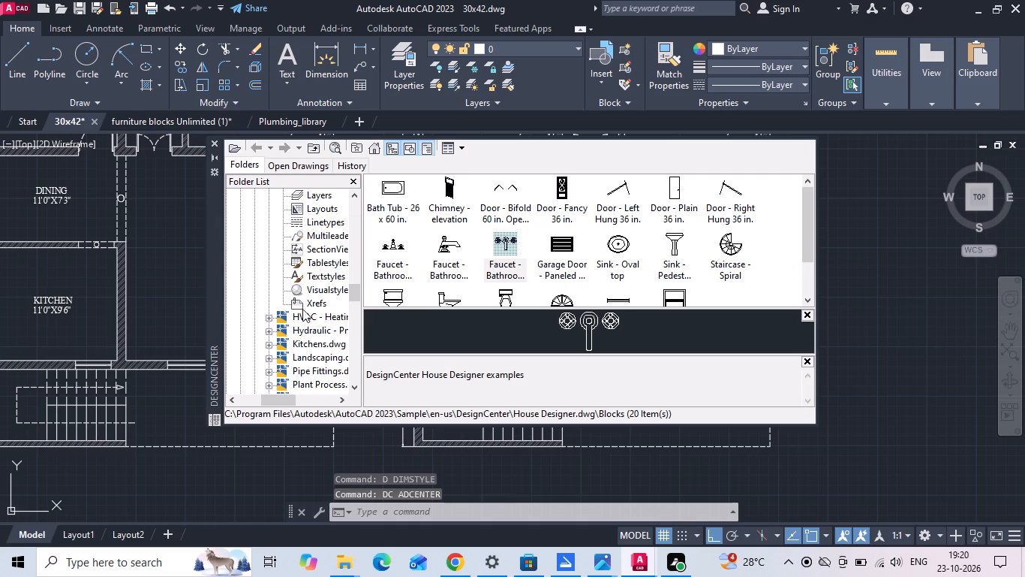
double_click(293, 343)
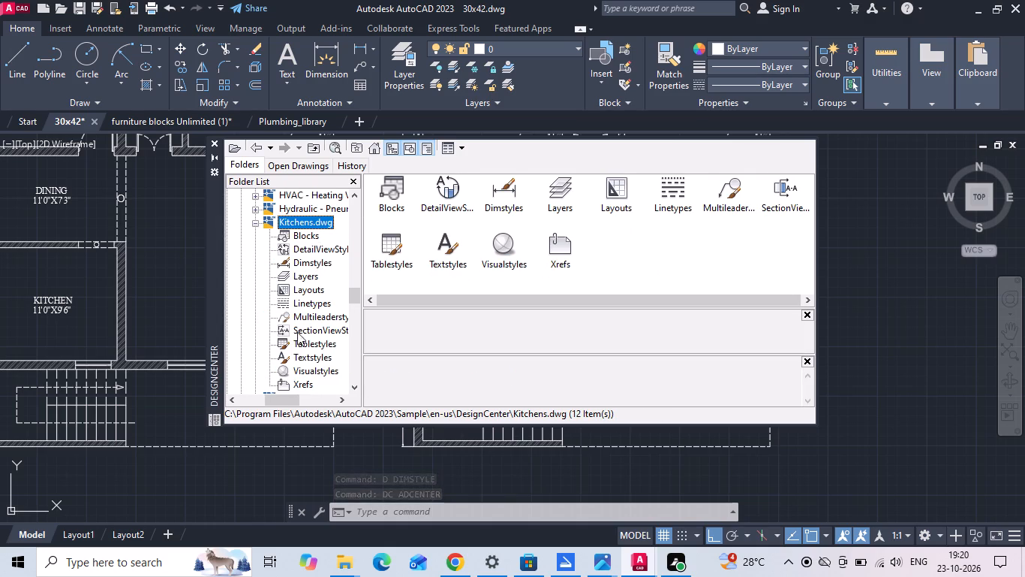
double_click(397, 189)
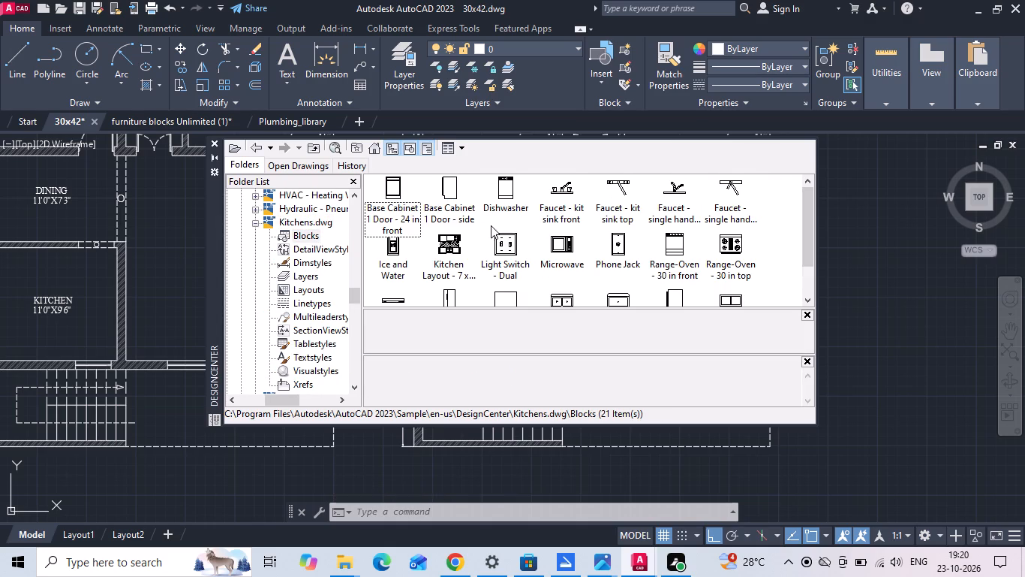
scroll(491, 225, "down", 2)
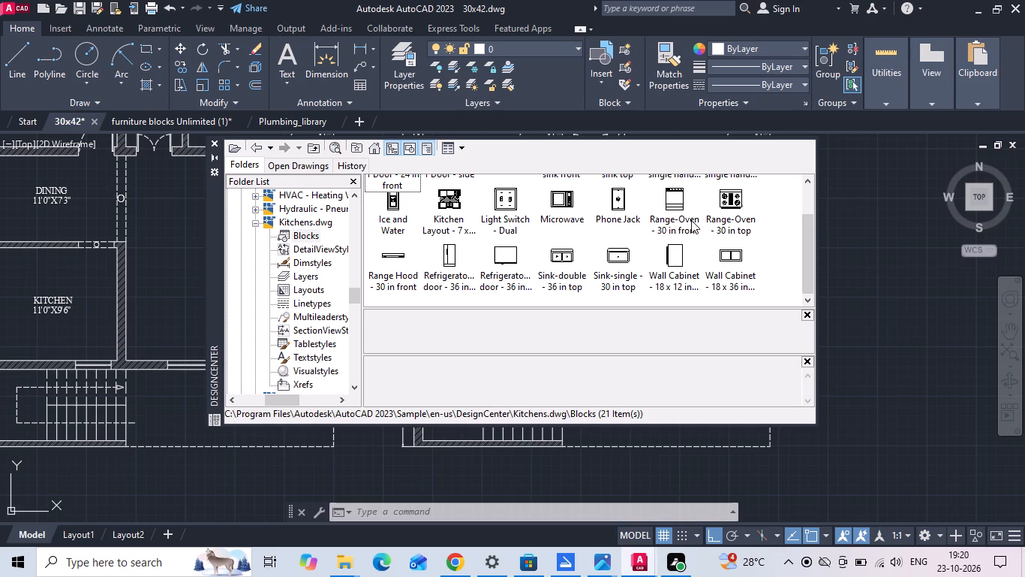
left_click_drag(731, 195, 232, 430)
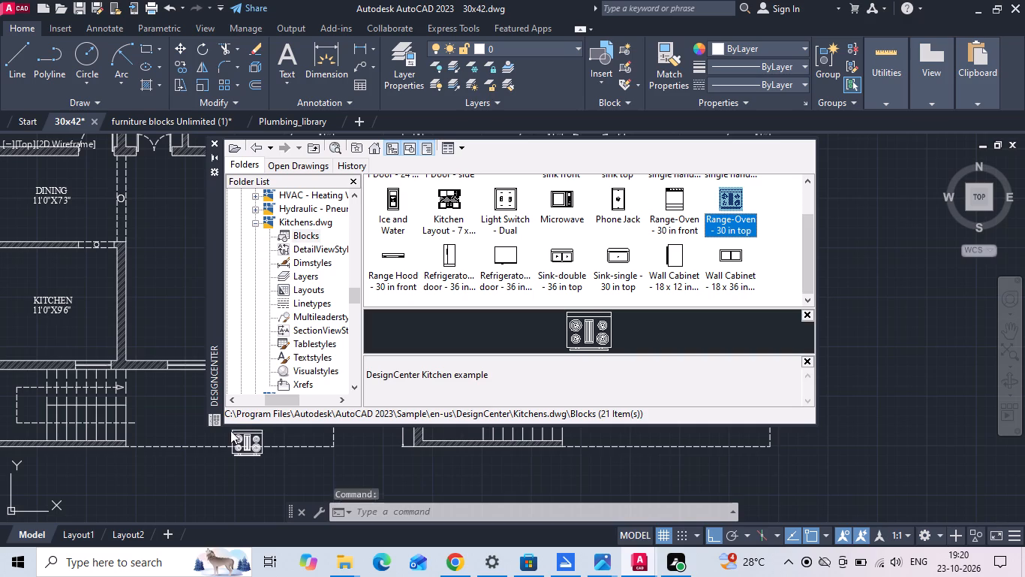
Insert the "Sink-single - 30 in top" block into the unfurnished plan's portico and close DesignCenter.
left_click_drag(616, 261, 188, 406)
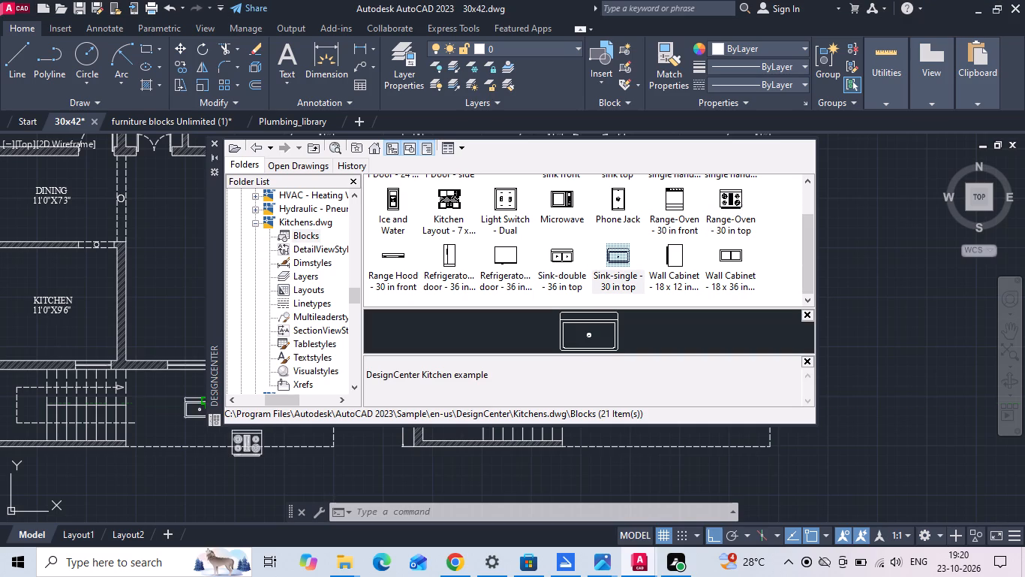
left_click_drag(188, 406, 182, 409)
left_click(213, 143)
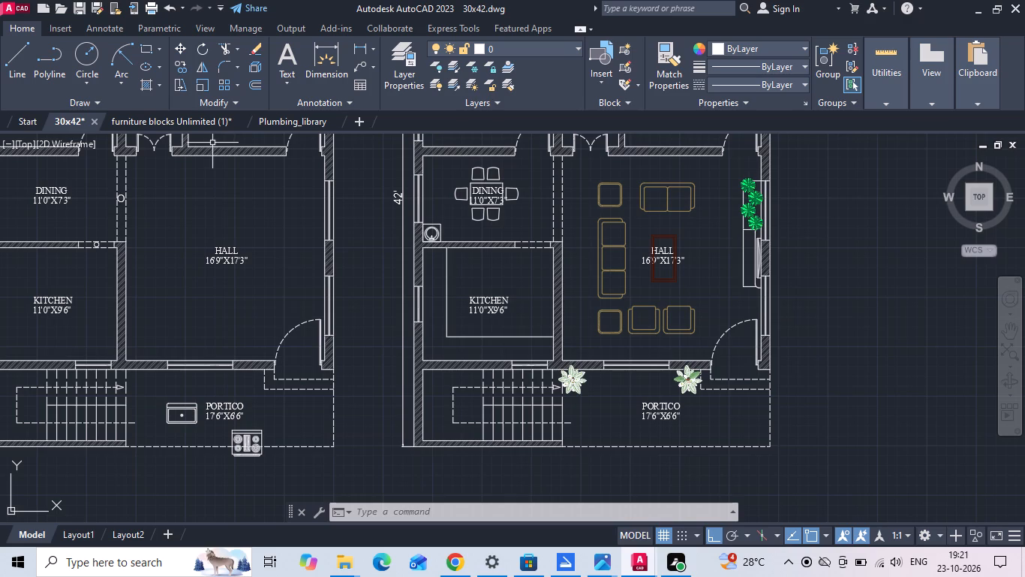
Check the kitchen fixture layout in the WhatsApp reference plan image, then return to the drawing.
left_click(600, 563)
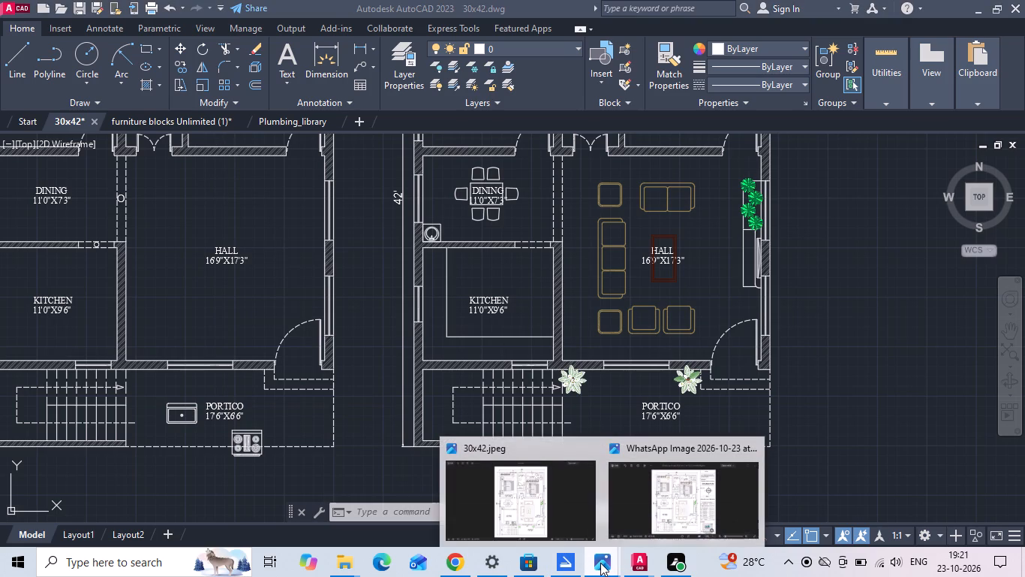
left_click(631, 501)
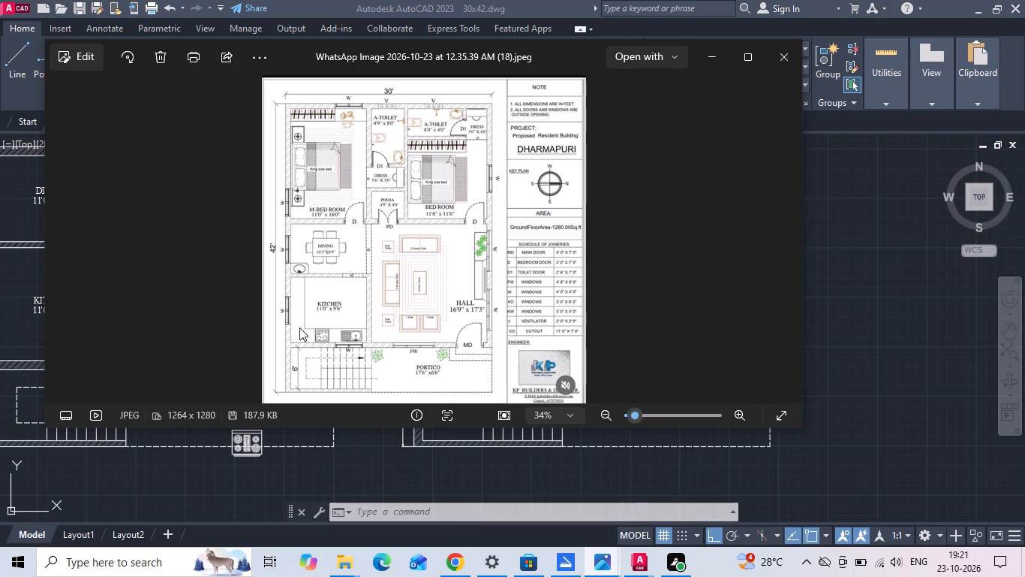
left_click(771, 58)
Move the sink and range-oven blocks together, with ortho off, from the portico area onto the furnished plan's kitchen counter.
scroll(619, 310, "down", 1)
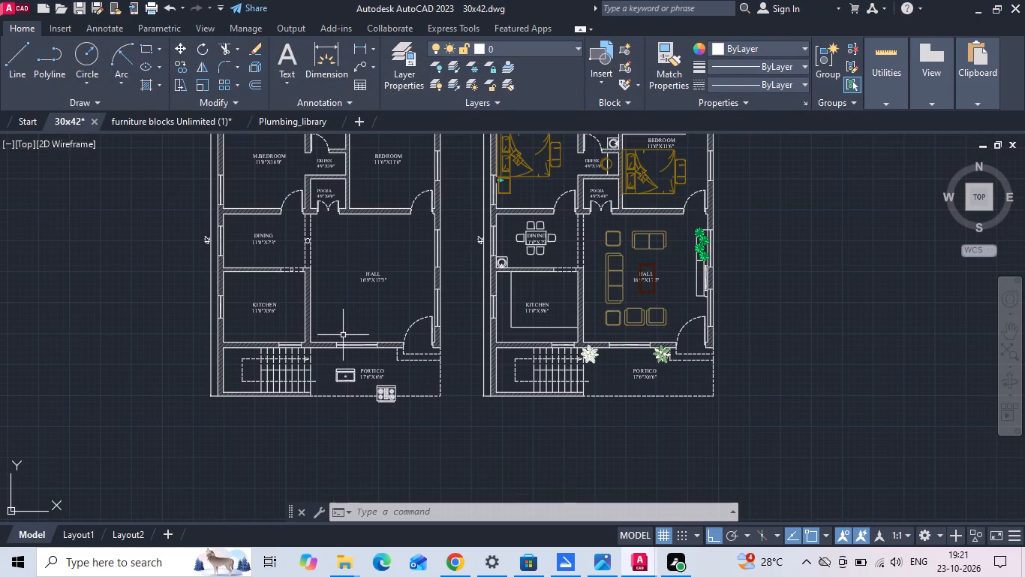
scroll(389, 400, "up", 1)
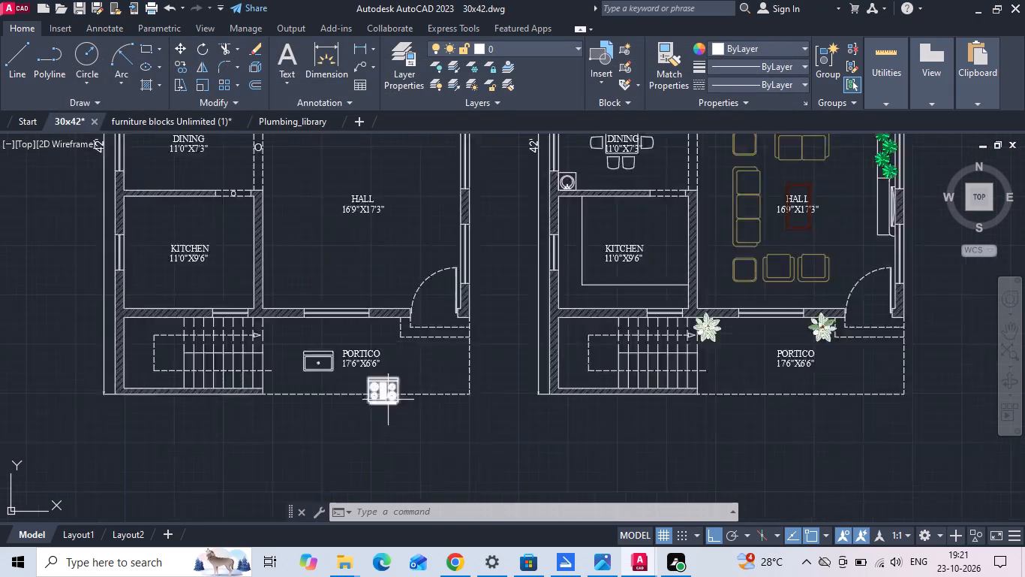
scroll(388, 400, "up", 1)
left_click(388, 385)
left_click(303, 345)
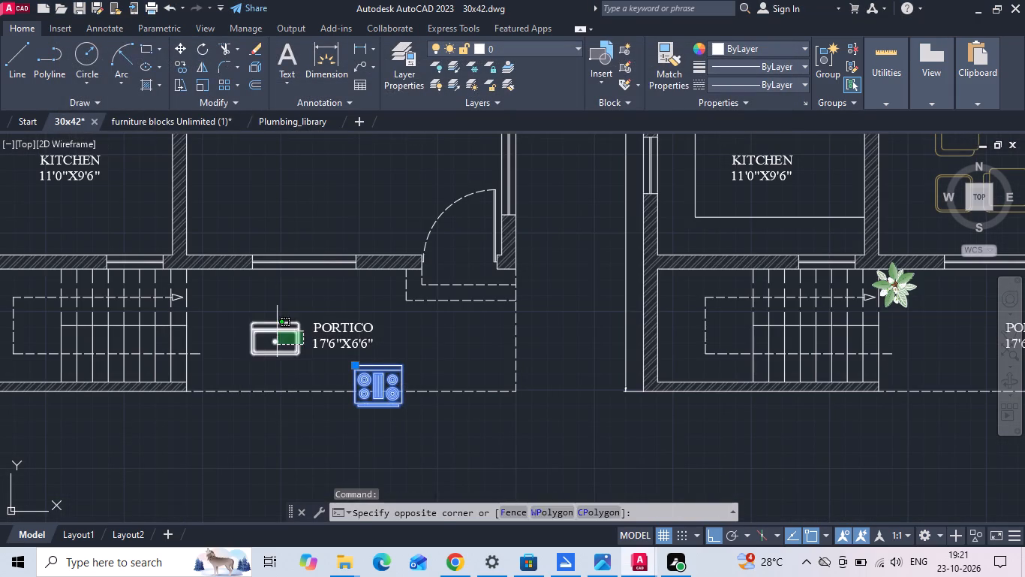
left_click(277, 331)
right_click(277, 331)
left_click(295, 302)
left_click_drag(295, 349, 308, 349)
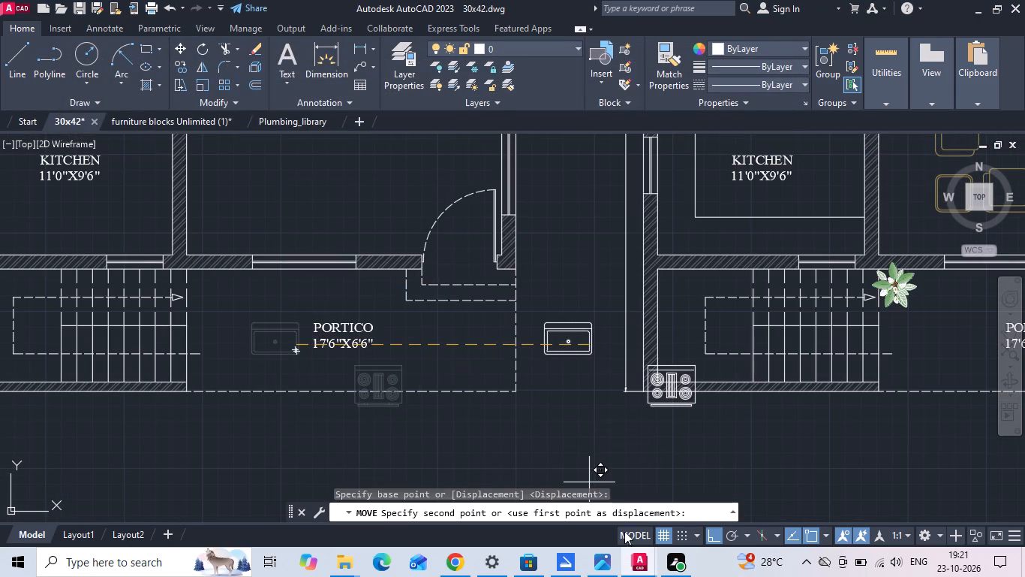
left_click_drag(720, 541, 720, 533)
scroll(837, 142, "up", 2)
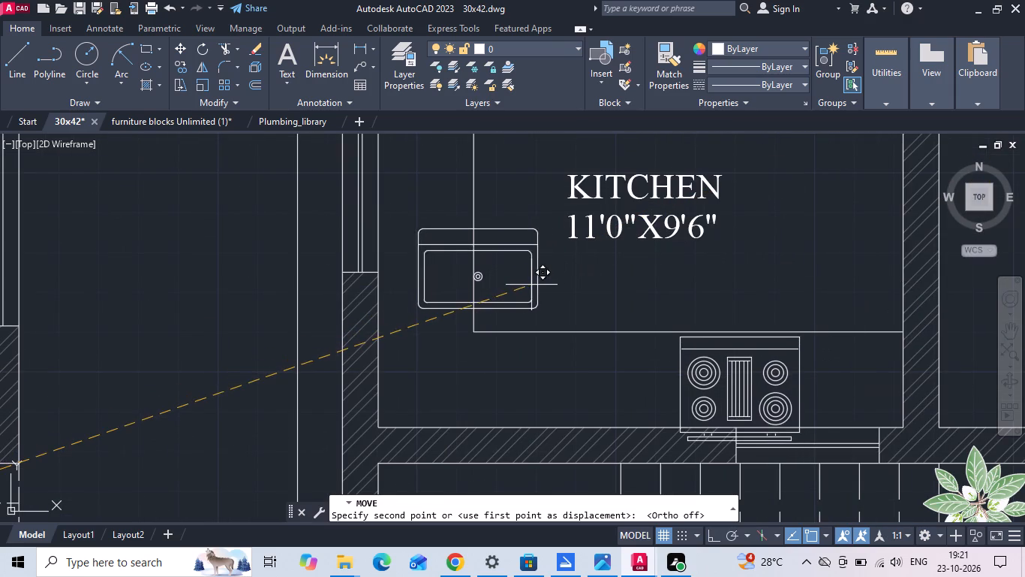
left_click(523, 274)
Rotate the kitchen sink block 180° with ortho on, so its back edge faces the kitchen's lower wall.
left_click(529, 243)
right_click(529, 243)
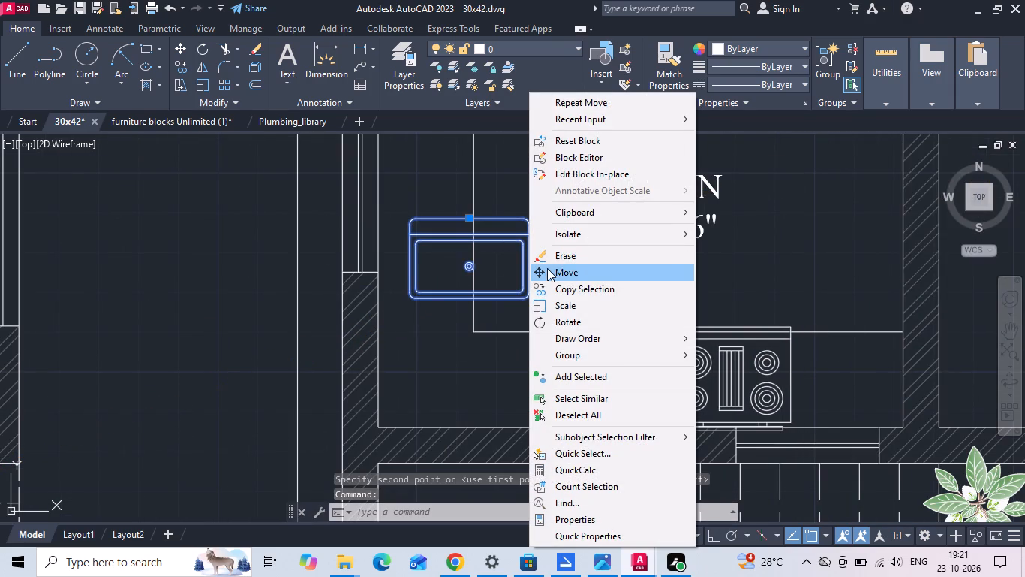
left_click(558, 323)
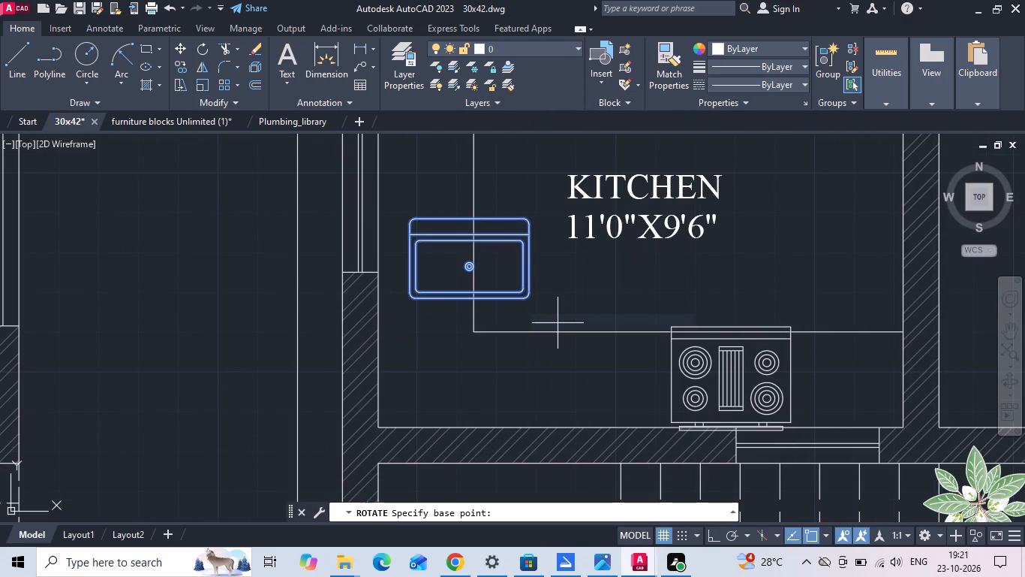
key("F8")
left_click(558, 285)
left_click(433, 355)
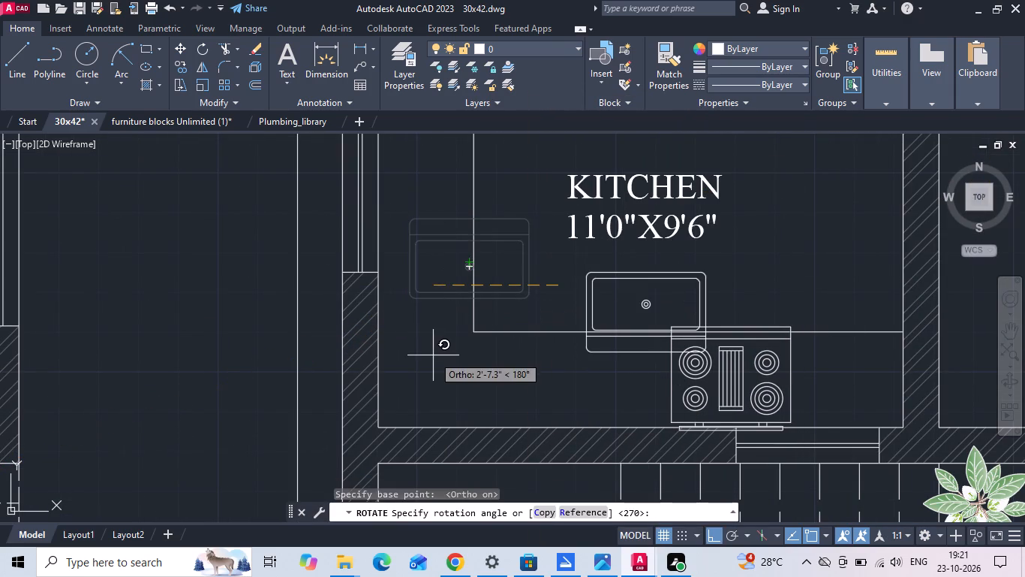
Mirror the range-oven block about a horizontal line above it, erasing the source object.
left_click(733, 395)
type("MI")
key("space")
left_click(767, 301)
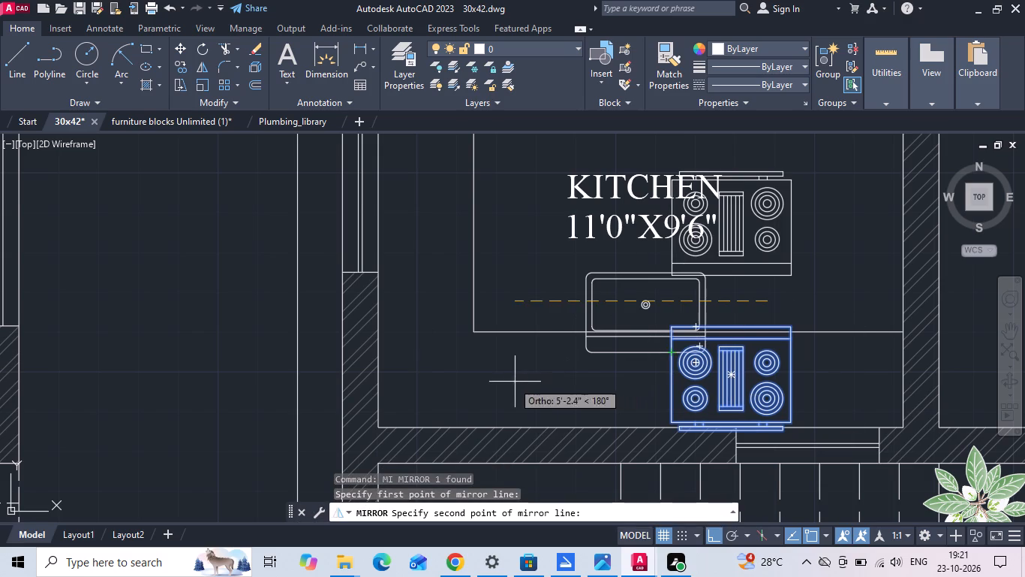
left_click(493, 382)
key("y")
key("space")
Move the mirrored range-oven onto the lower kitchen counter, with its back edge against the wall near the counter's inside corner.
left_click_drag(774, 260, 768, 291)
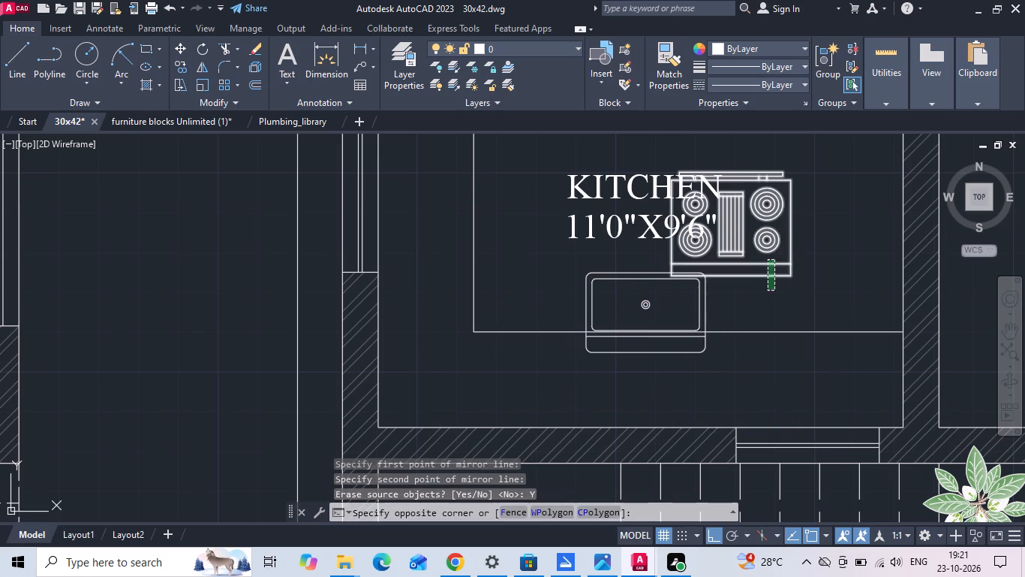
left_click(764, 297)
right_click(764, 297)
left_click(794, 276)
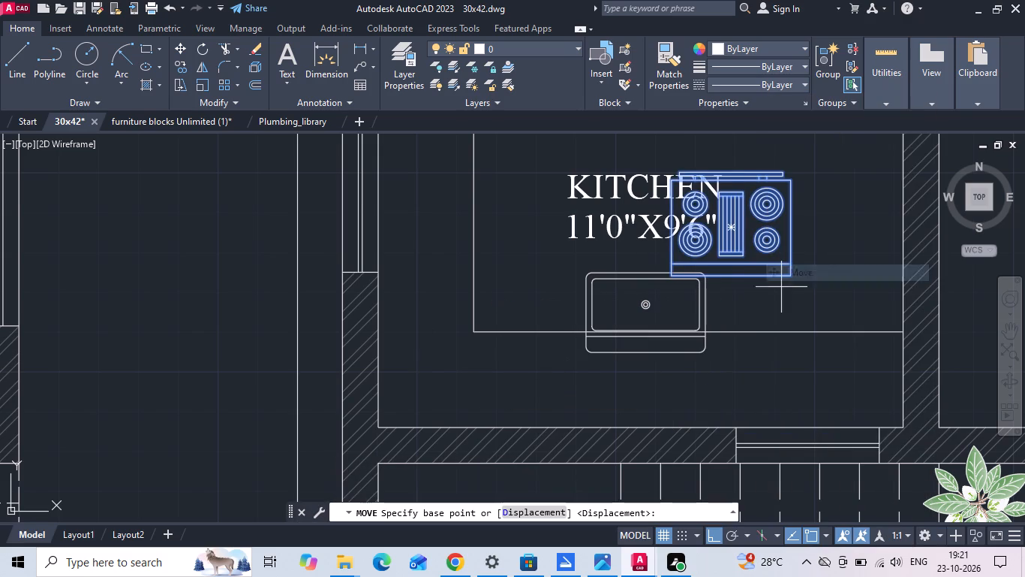
left_click(734, 279)
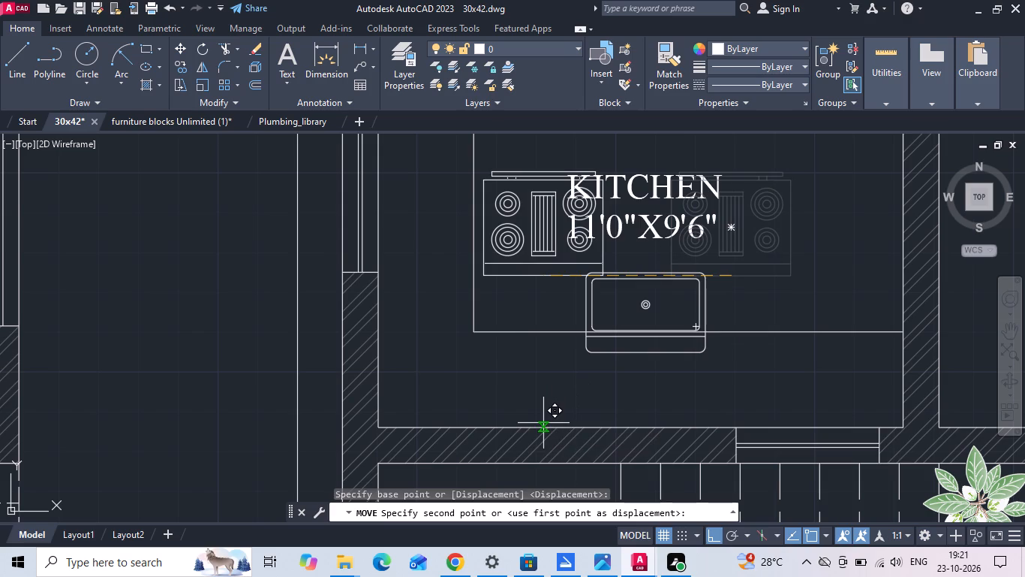
left_click(543, 423)
Move the sink onto the lower counter in front of the kitchen window and shift it slightly off the wall.
left_click_drag(713, 259, 705, 270)
left_click(679, 281)
right_click(678, 282)
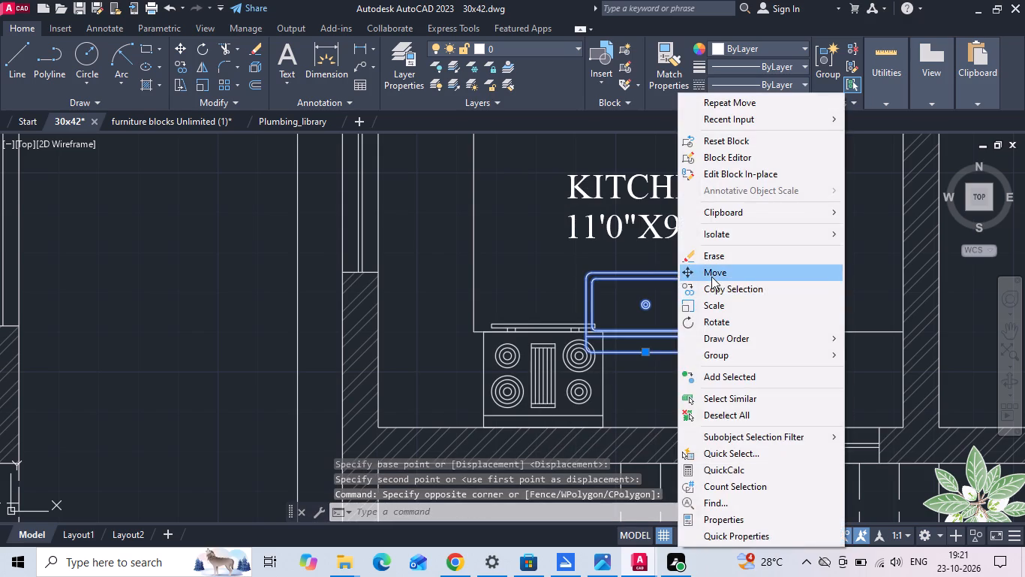
left_click(714, 275)
left_click(649, 355)
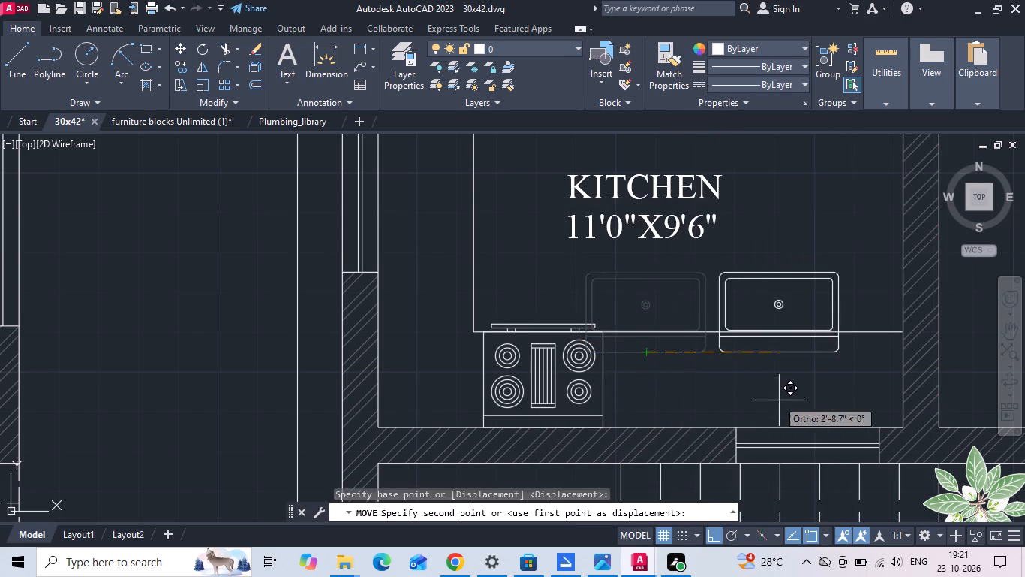
left_click(804, 424)
left_click(801, 350)
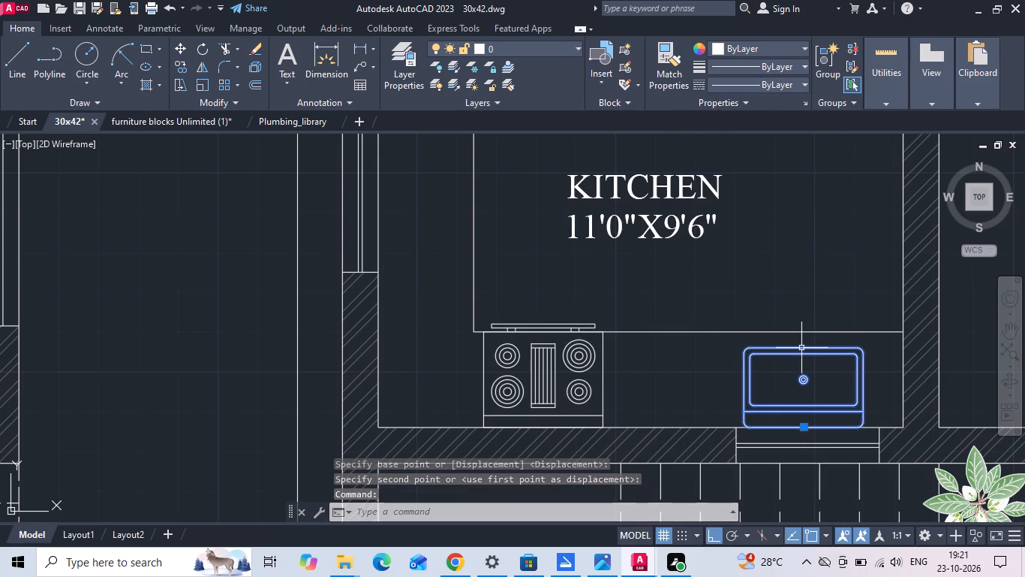
right_click(801, 348)
left_click(854, 277)
middle_click_drag(822, 281, 713, 287)
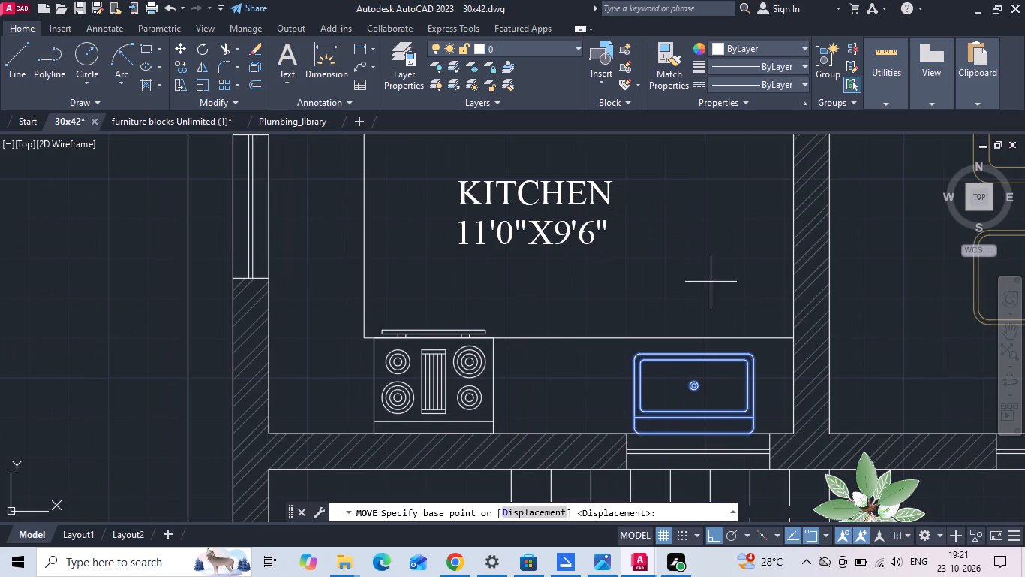
left_click(715, 281)
left_click(715, 271)
Scale the range-oven down slightly from its wall-side left corner so it fits within the counter depth.
scroll(715, 271, "down", 1)
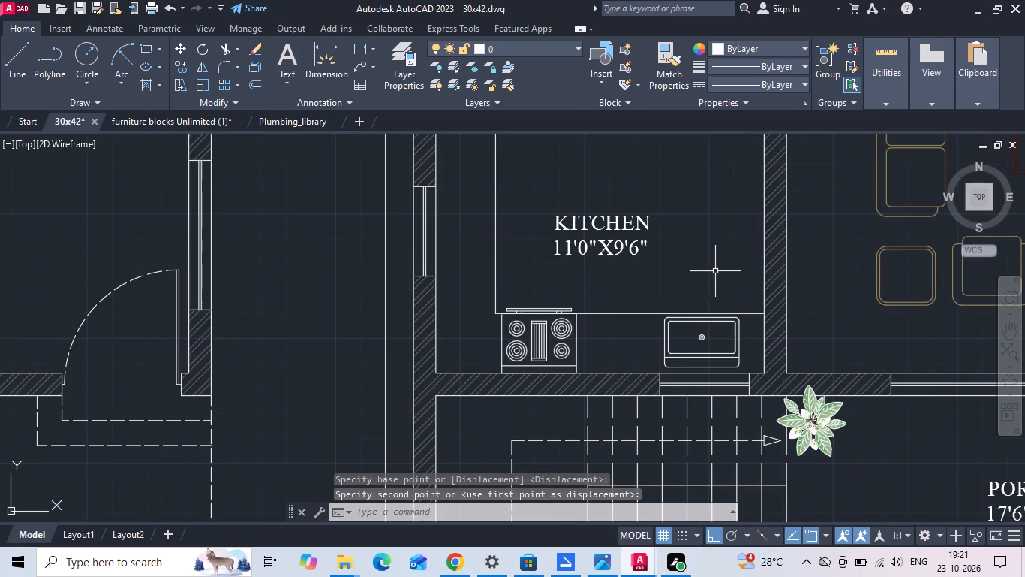
left_click(525, 356)
right_click(525, 356)
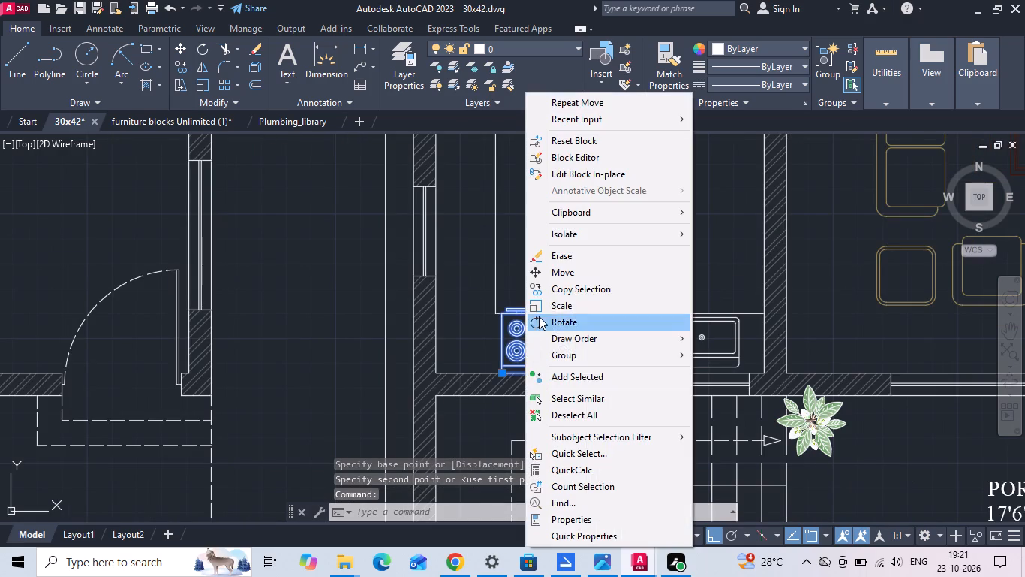
left_click(543, 307)
scroll(536, 328, "up", 2)
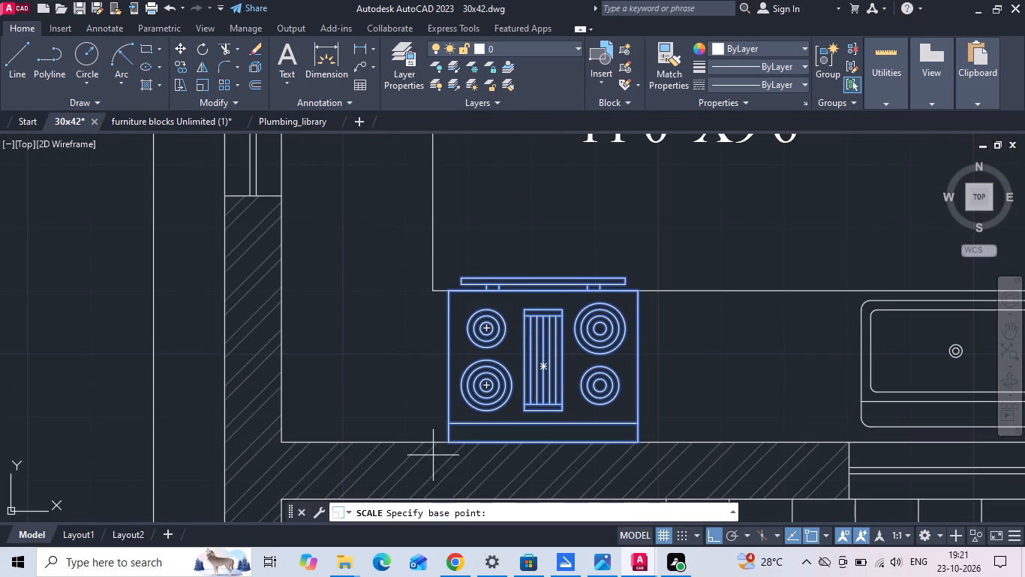
left_click(446, 442)
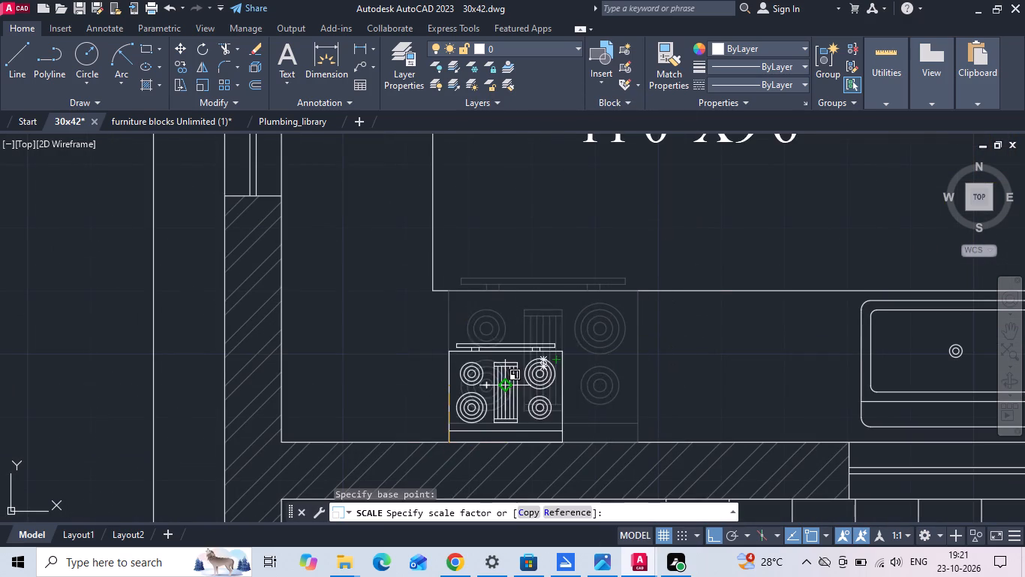
scroll(506, 387, "up", 1)
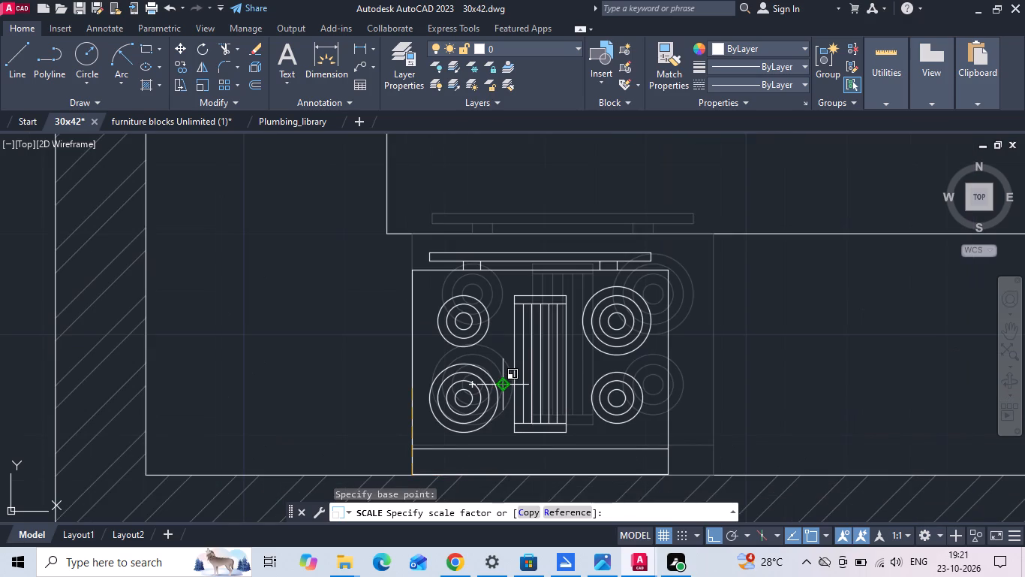
left_click(506, 387)
Move the scaled range-oven slightly off the wall and along the counter toward the sink.
left_click(595, 264)
left_click(542, 313)
right_click(540, 313)
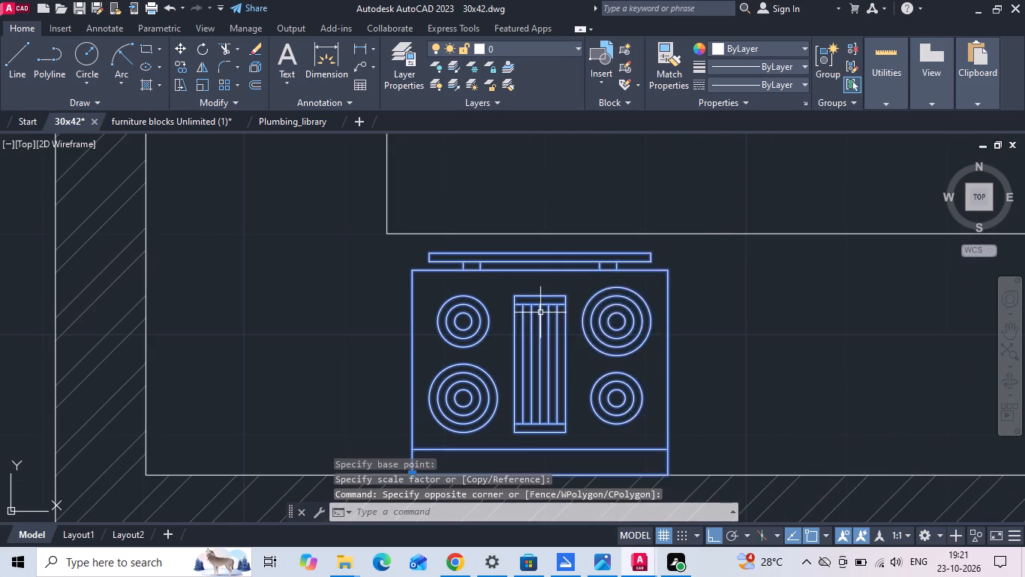
left_click(582, 277)
scroll(546, 321, "down", 1)
left_click(689, 343)
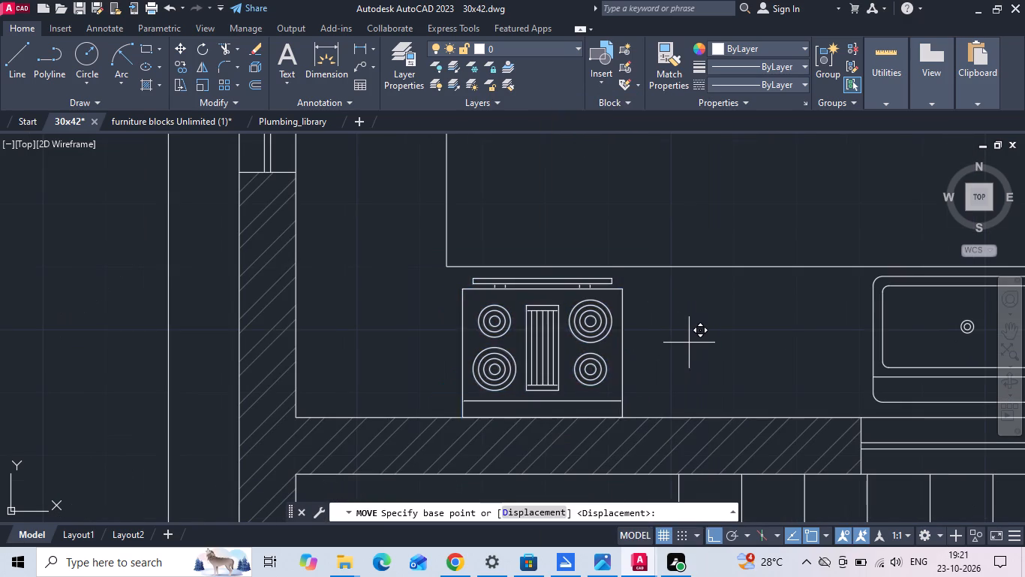
left_click(690, 338)
left_click_drag(688, 337, 652, 343)
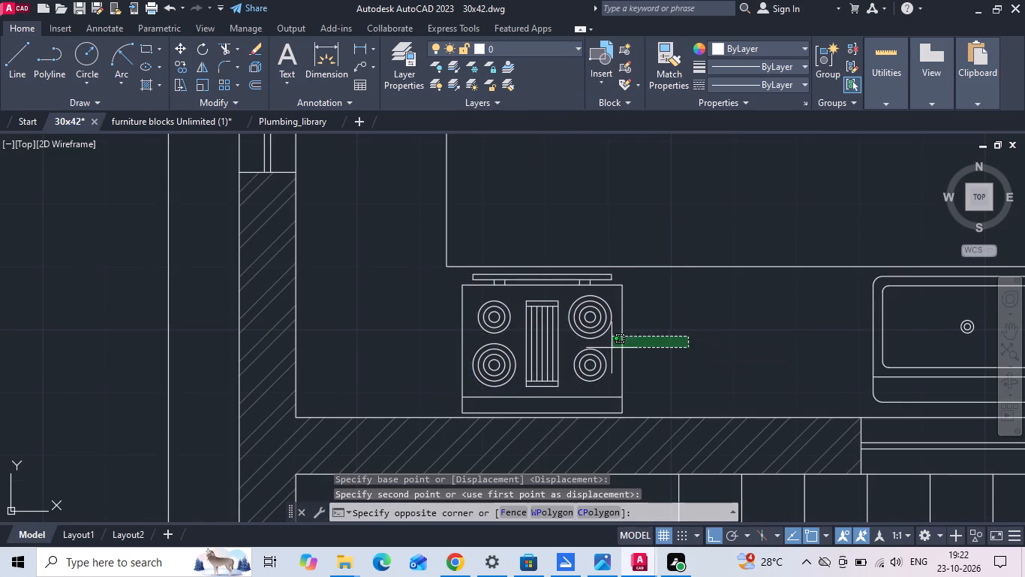
left_click(508, 349)
right_click(508, 349)
left_click(537, 276)
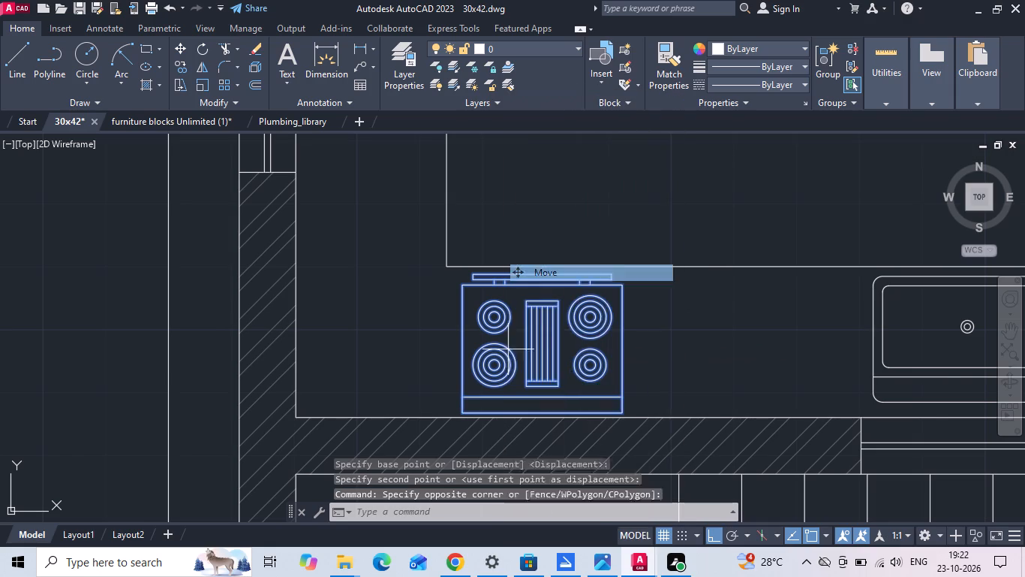
scroll(519, 307, "down", 1)
left_click(648, 322)
left_click(690, 322)
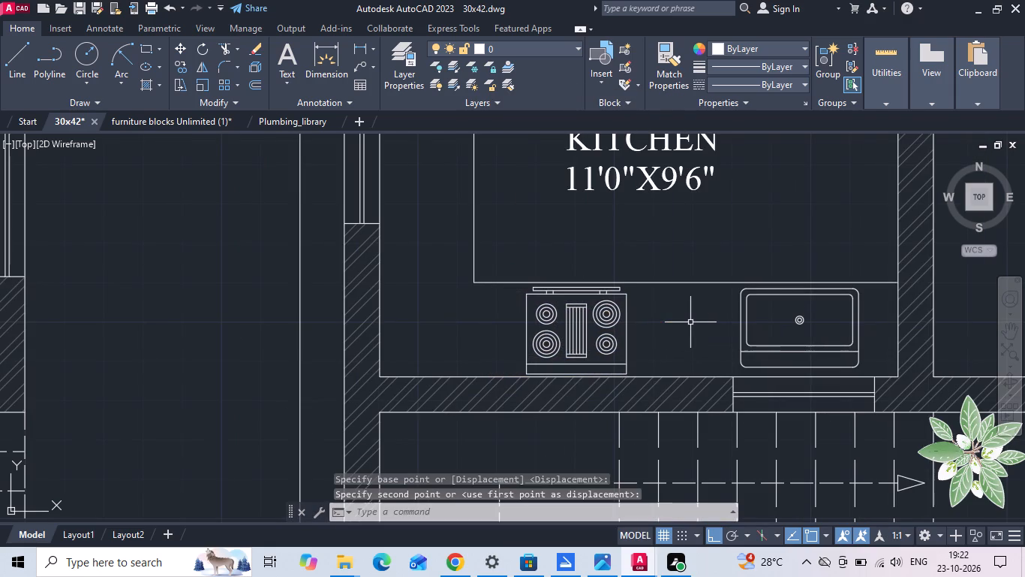
Save the 30x42 drawing.
key("ctrl+s")
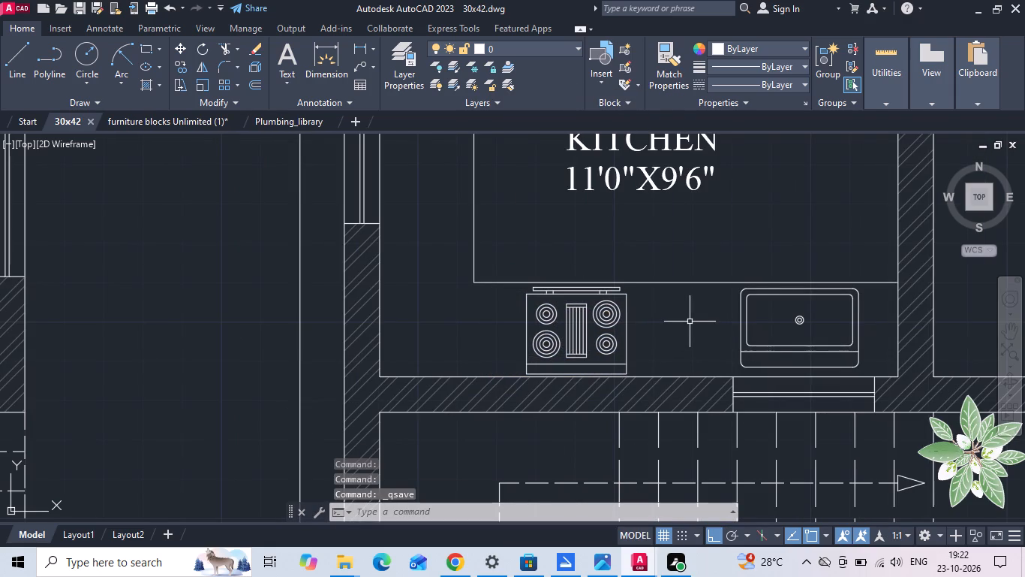
Switch to the furniture blocks library and look through the office desk blocks for a desk suited to the master bedroom.
scroll(689, 322, "down", 5)
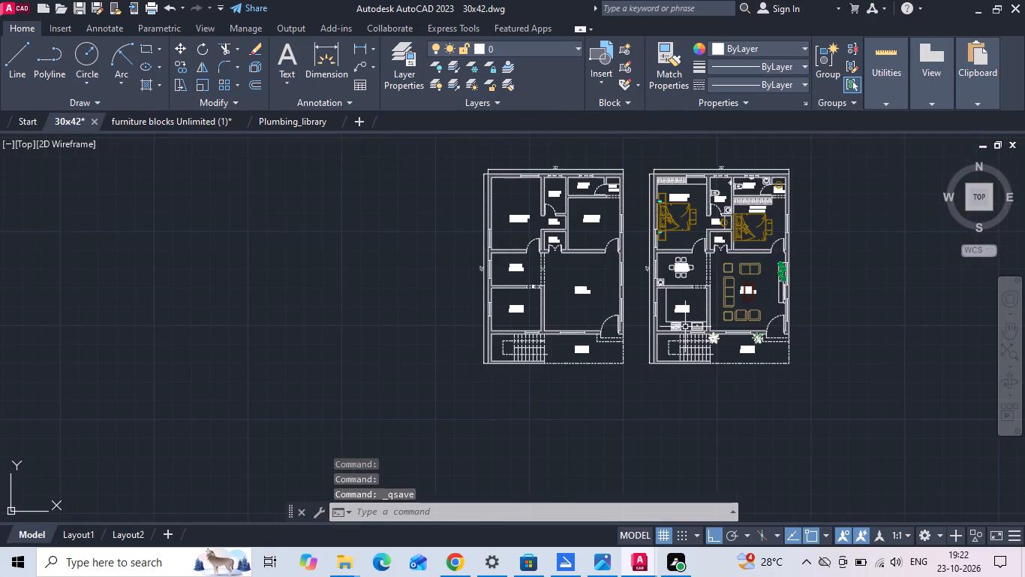
scroll(615, 252, "up", 1)
scroll(579, 184, "up", 1)
middle_click_drag(578, 184, 534, 279)
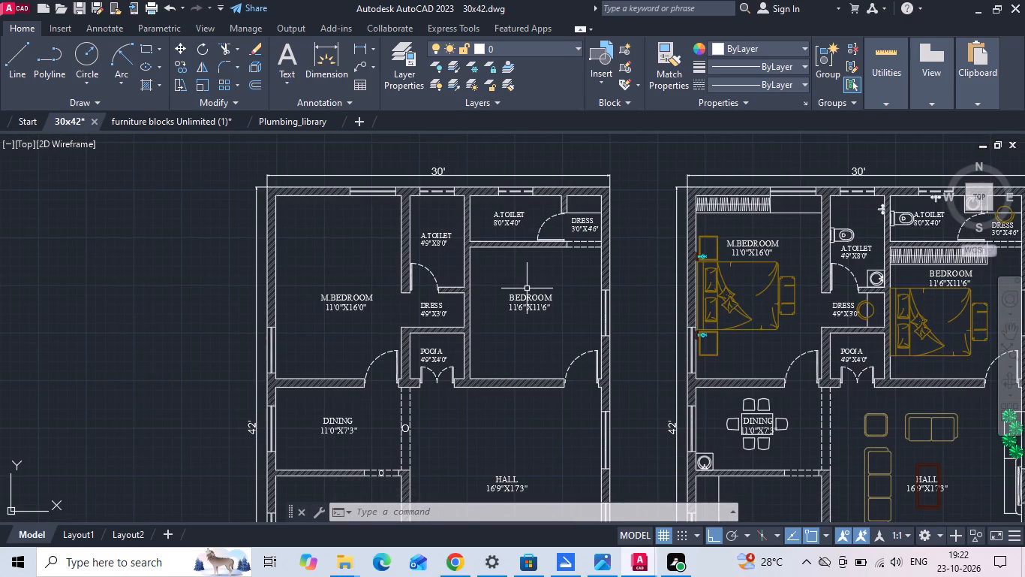
left_click(185, 119)
scroll(500, 158, "down", 10)
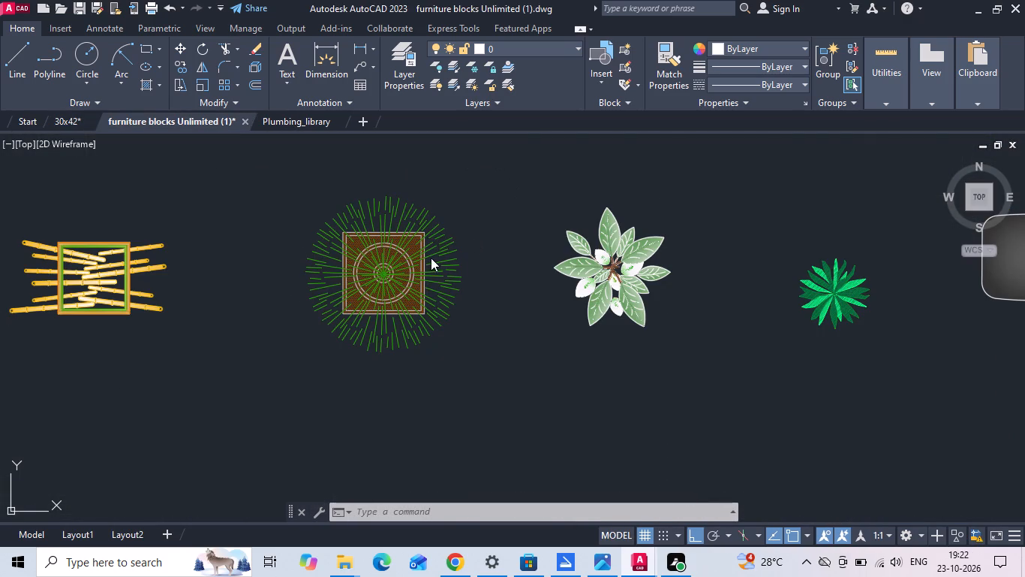
scroll(431, 258, "down", 9)
scroll(455, 285, "down", 13)
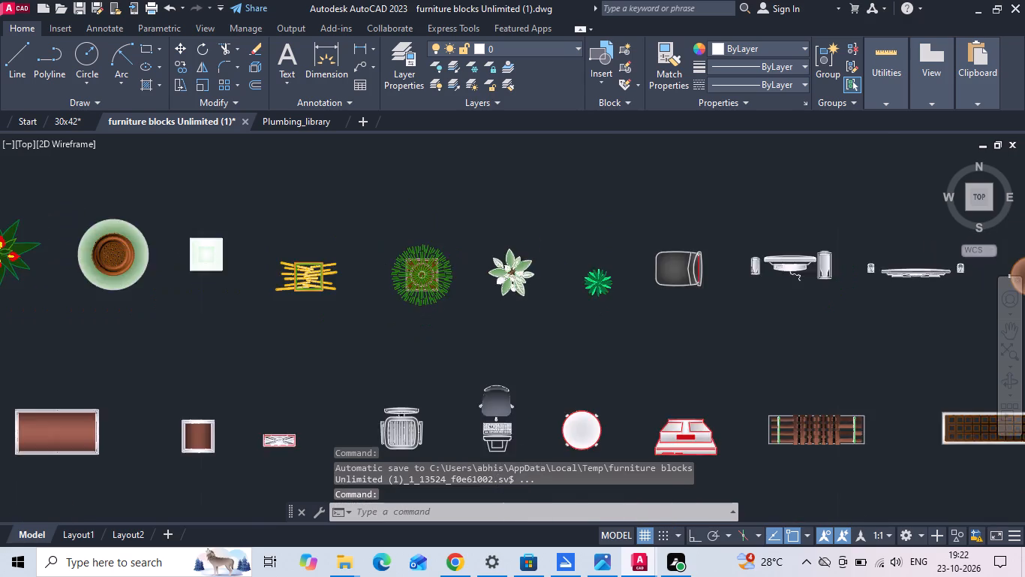
scroll(455, 285, "down", 4)
scroll(611, 301, "up", 4)
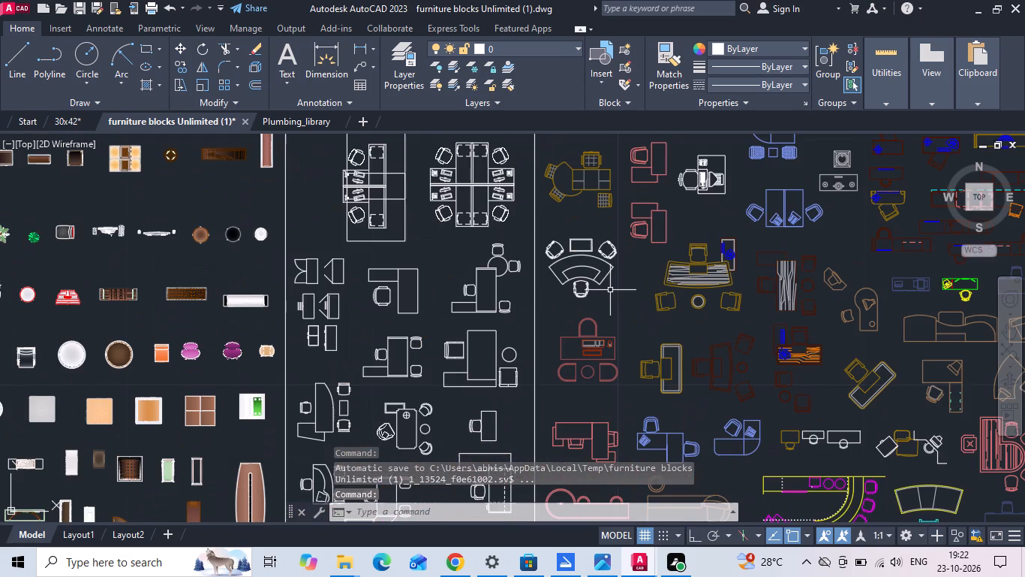
middle_click_drag(585, 295, 373, 423)
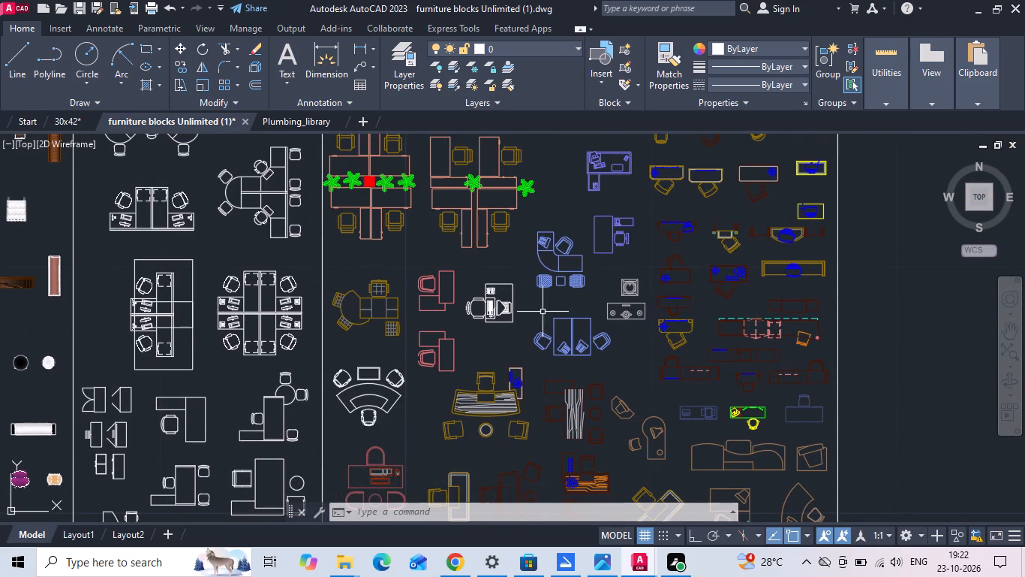
scroll(748, 434, "up", 3)
scroll(702, 235, "down", 3)
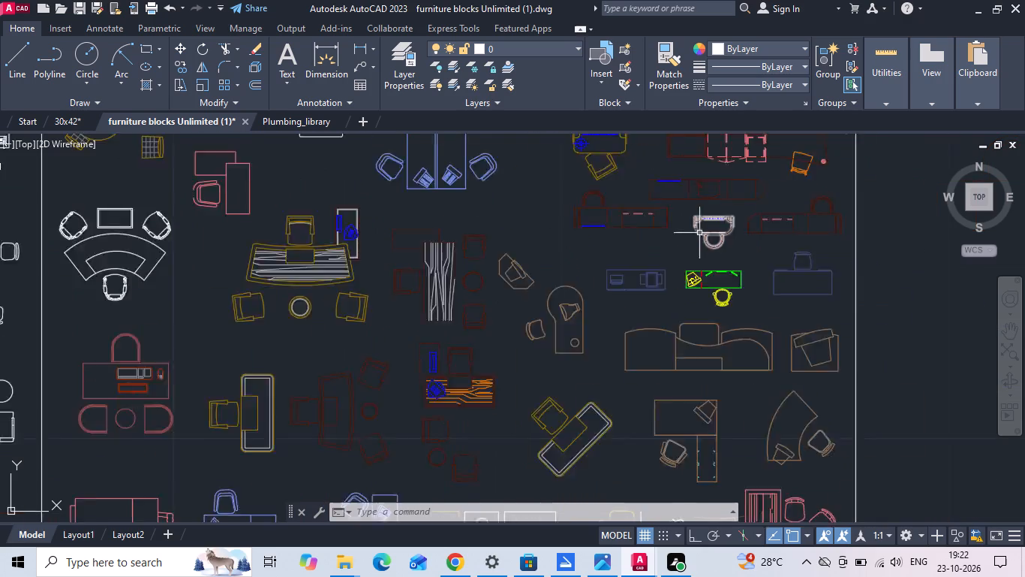
middle_click_drag(699, 365, 689, 290)
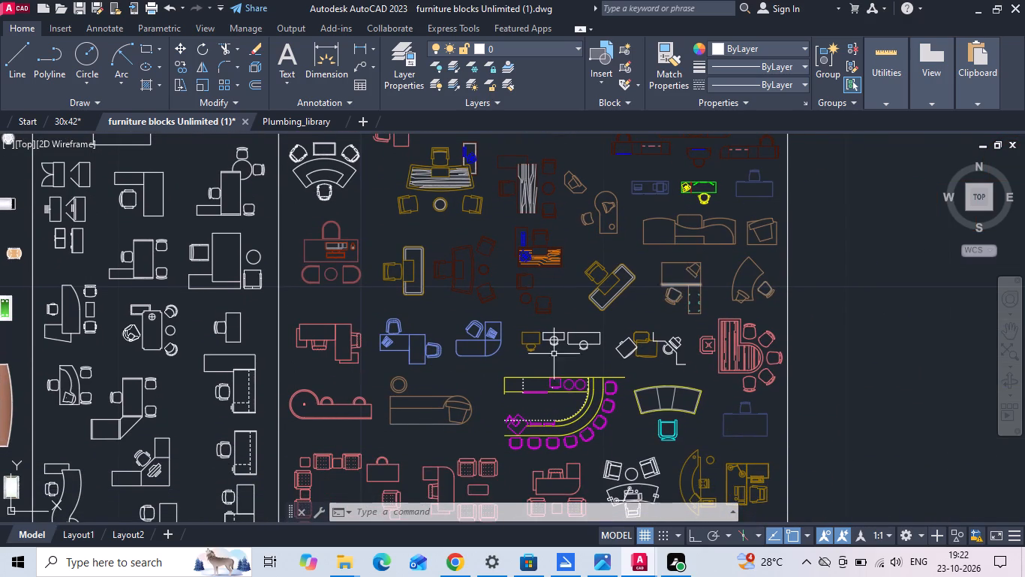
middle_click_drag(530, 351, 541, 198)
middle_click_drag(520, 415, 541, 258)
middle_click_drag(556, 344, 556, 301)
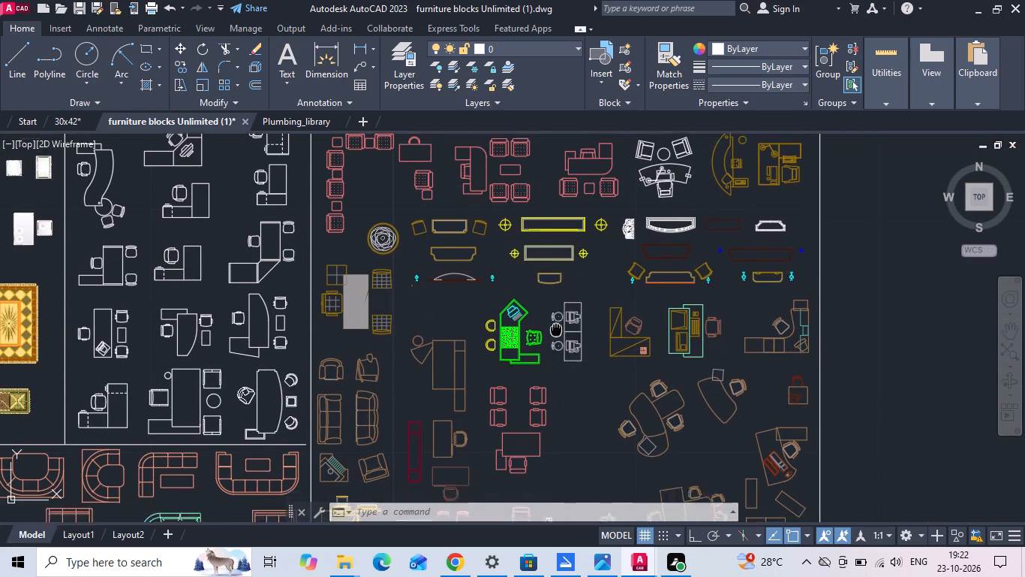
middle_click_drag(556, 301, 582, 180)
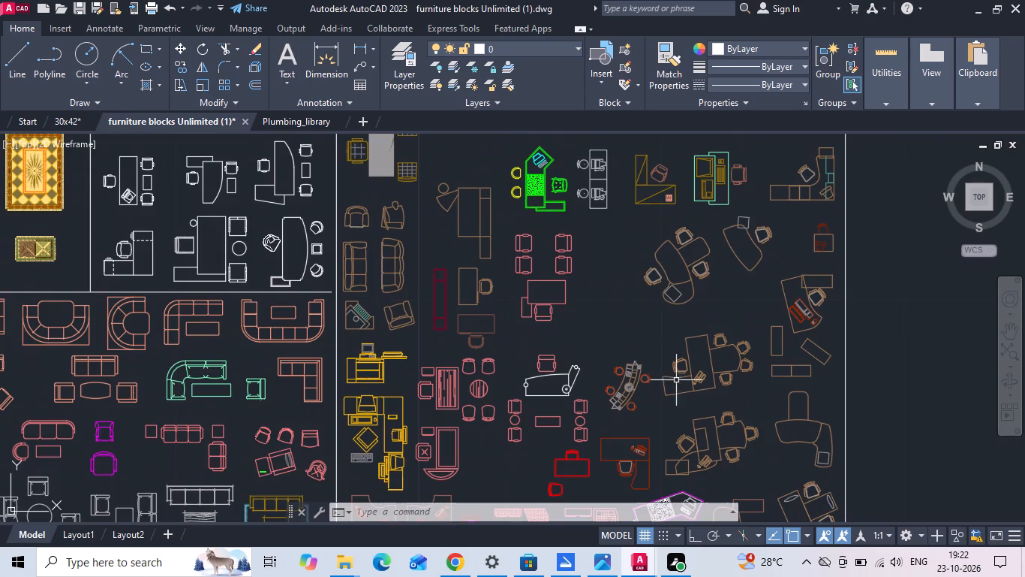
scroll(659, 403, "up", 2)
scroll(635, 235, "down", 2)
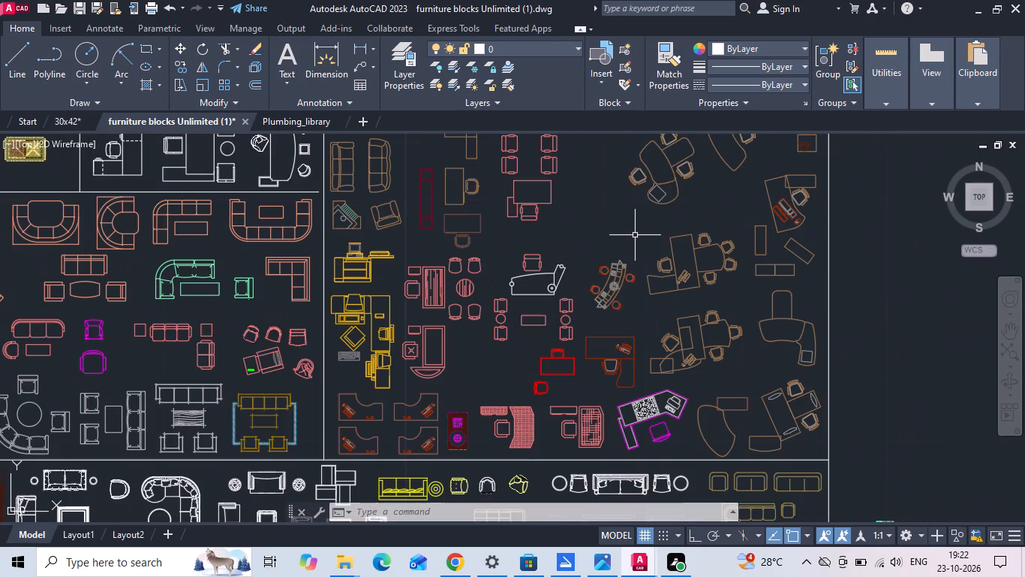
middle_click_drag(580, 345, 588, 223)
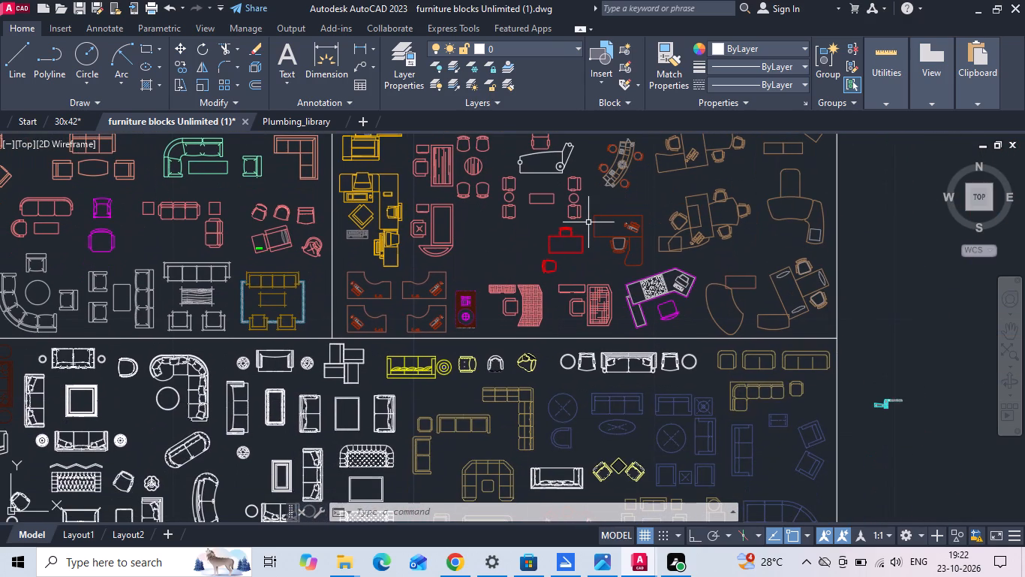
scroll(320, 252, "up", 3)
scroll(341, 270, "down", 3)
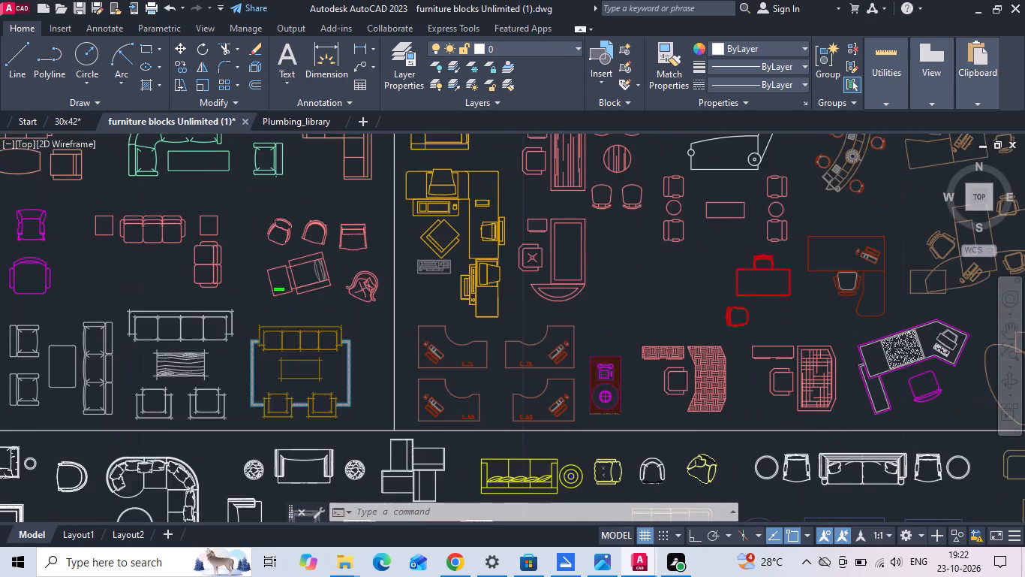
middle_click_drag(517, 225, 524, 359)
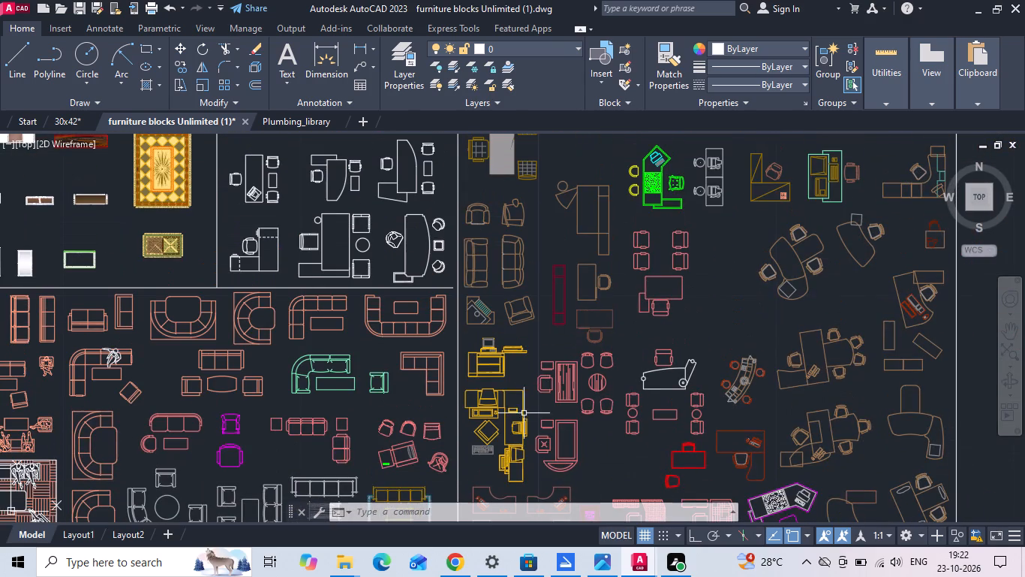
middle_click_drag(651, 332, 584, 533)
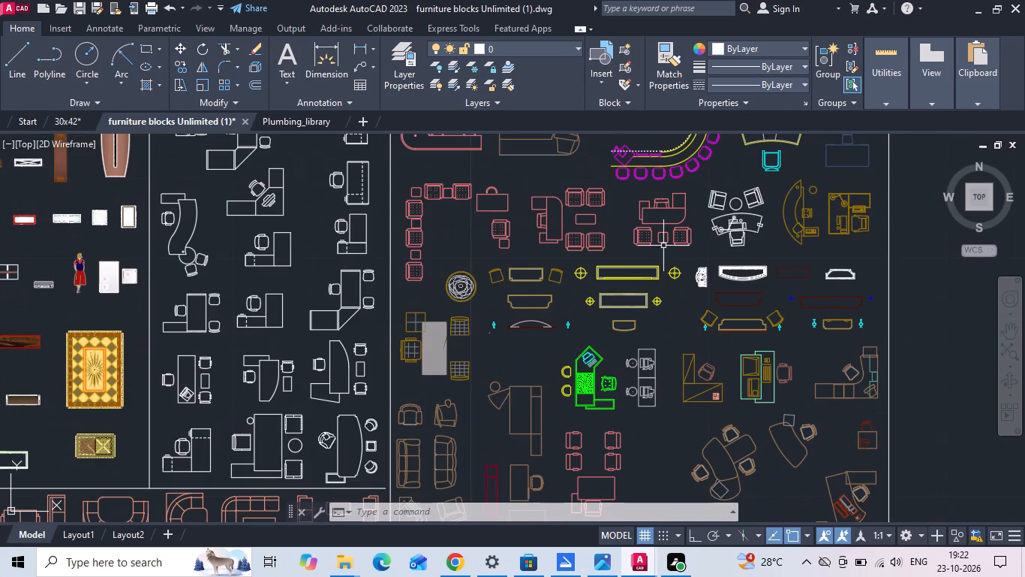
middle_click_drag(662, 260, 601, 476)
middle_click_drag(648, 237, 608, 449)
middle_click_drag(672, 243, 672, 313)
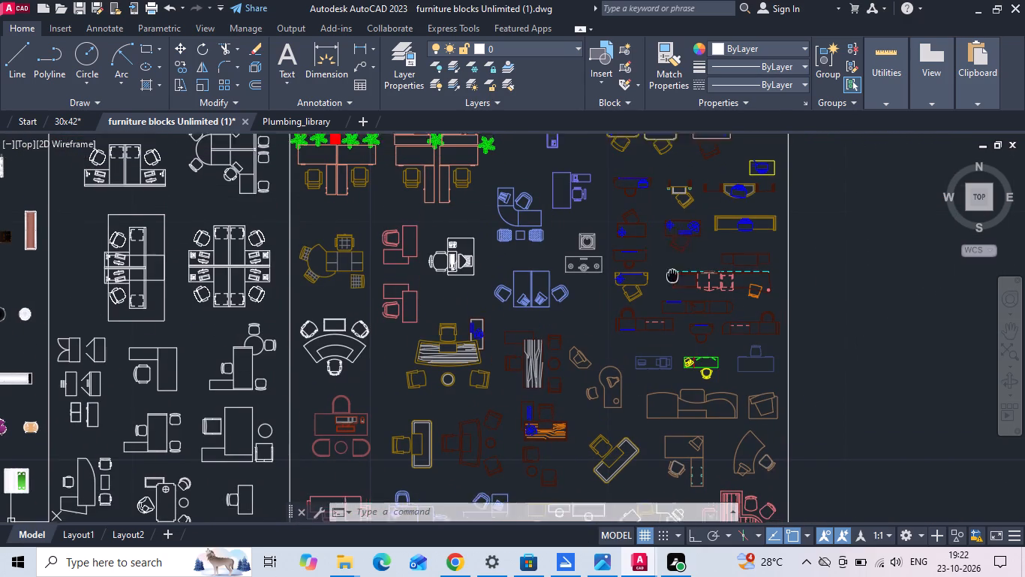
middle_click_drag(672, 313, 664, 506)
scroll(533, 256, "up", 2)
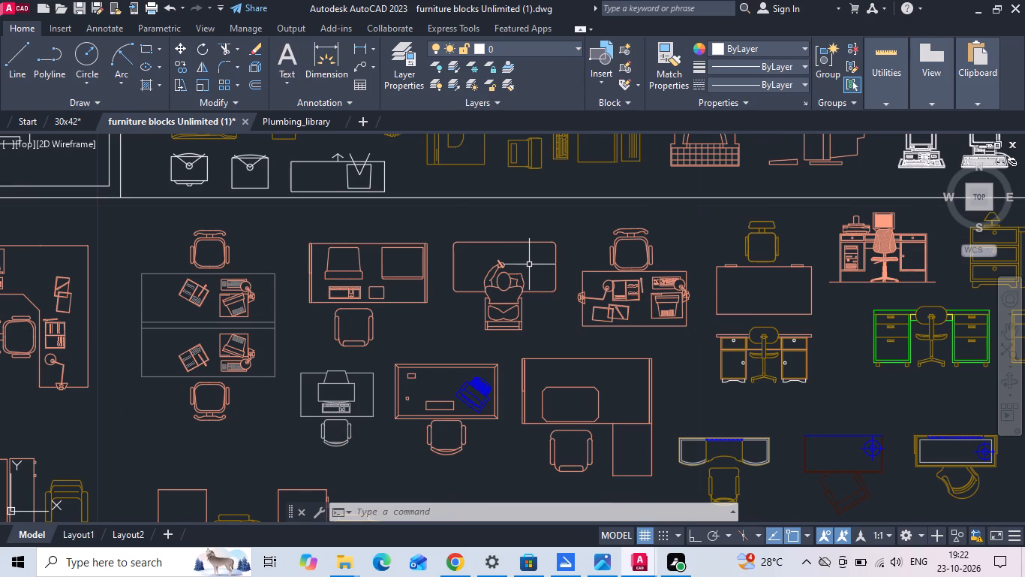
scroll(531, 305, "down", 1)
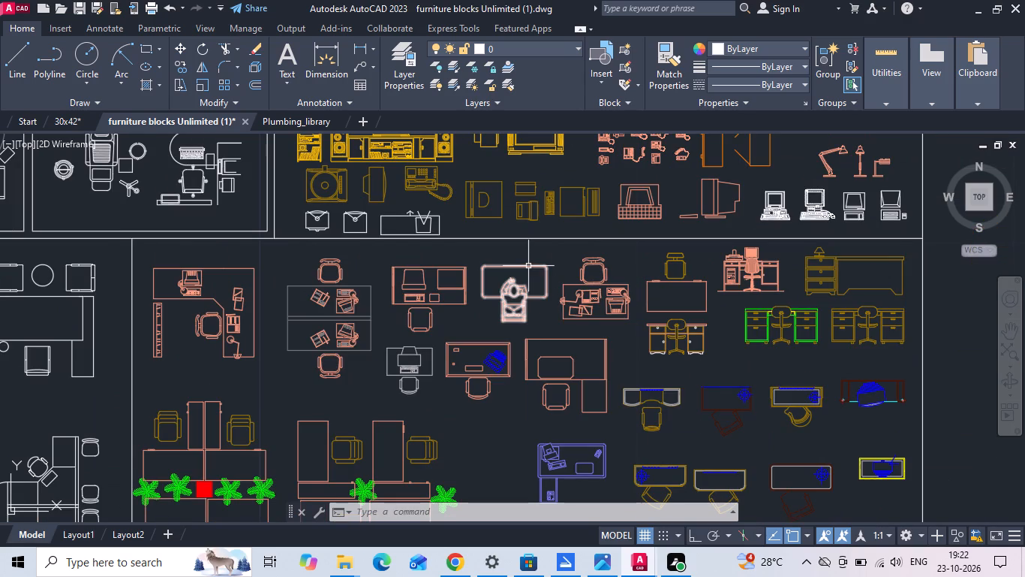
Copy the desk block with a seated person into the 30x42 drawing, beside the wardrobe in the furnished plan's master bedroom.
left_click(528, 266)
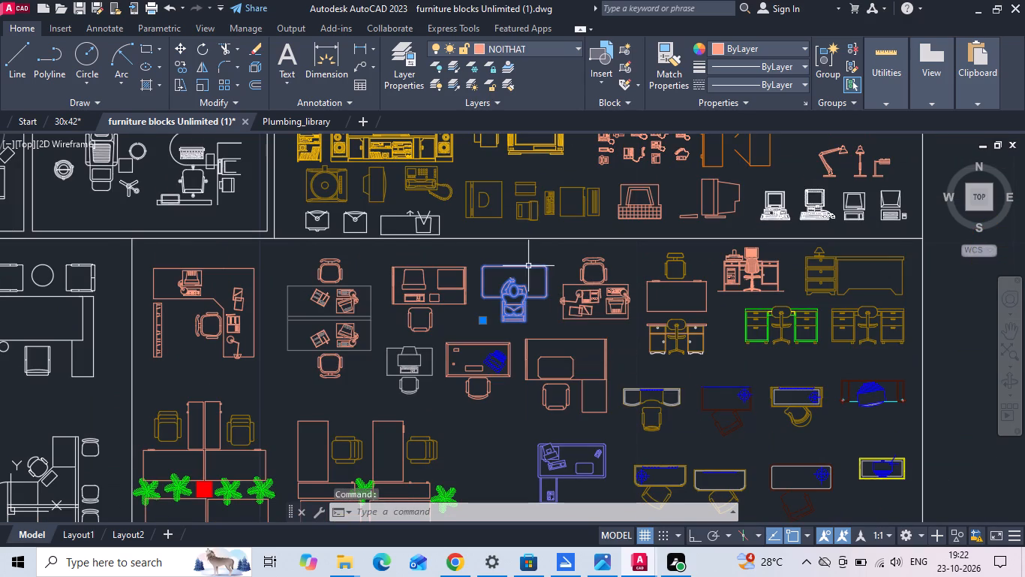
key("ctrl+c")
middle_click_drag(449, 213, 488, 400)
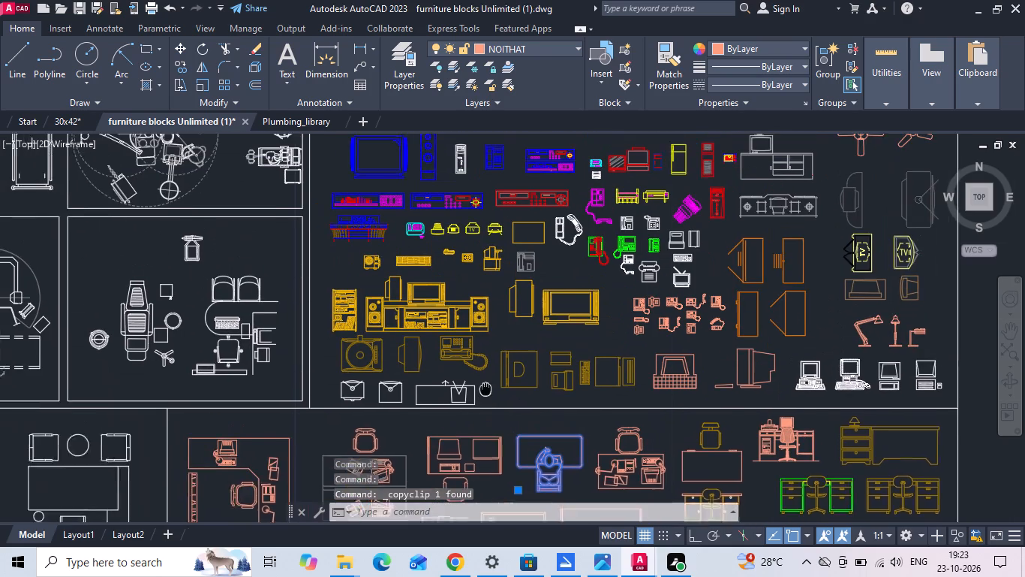
middle_click_drag(488, 400, 491, 416)
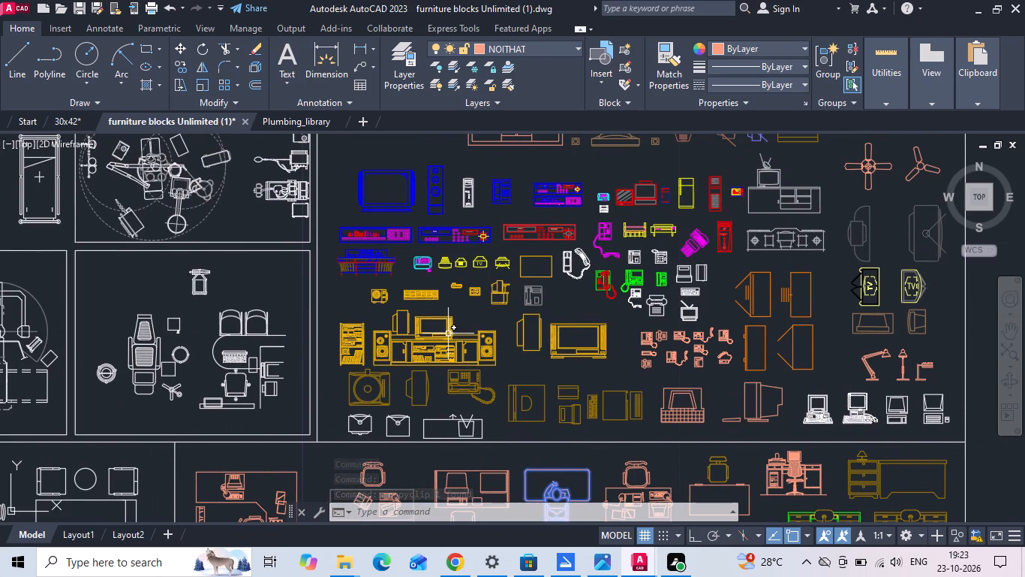
left_click(77, 126)
key("ctrl+v")
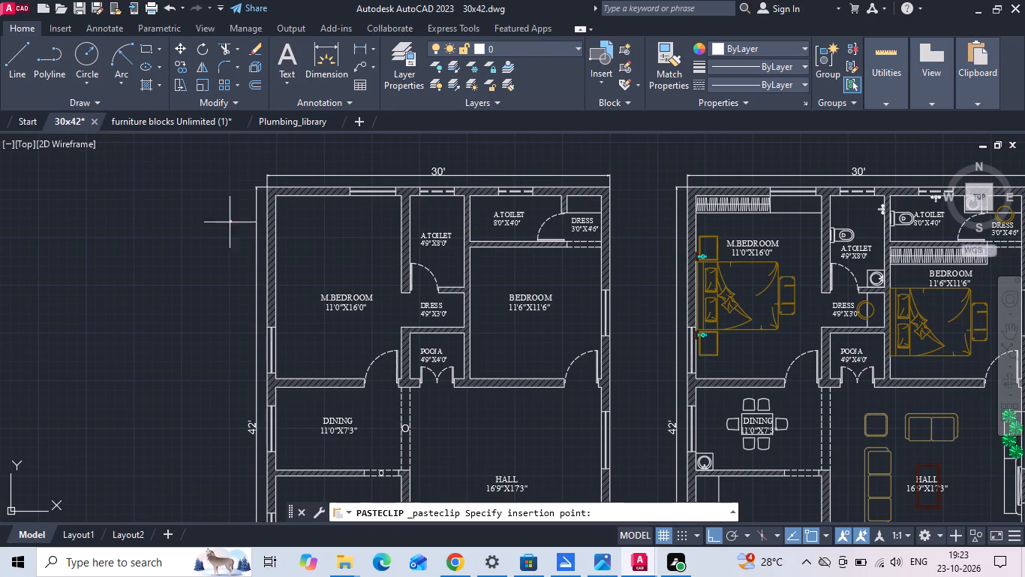
scroll(841, 196, "up", 4)
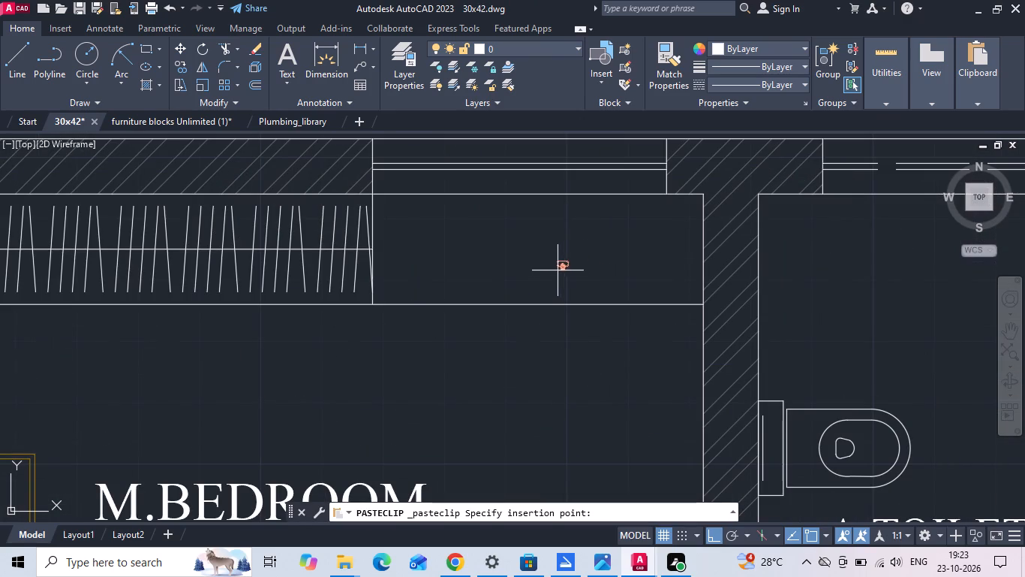
left_click(558, 270)
Scale the pasted desk block by a factor of 39.3701.
left_click(557, 260)
right_click(557, 260)
left_click(579, 301)
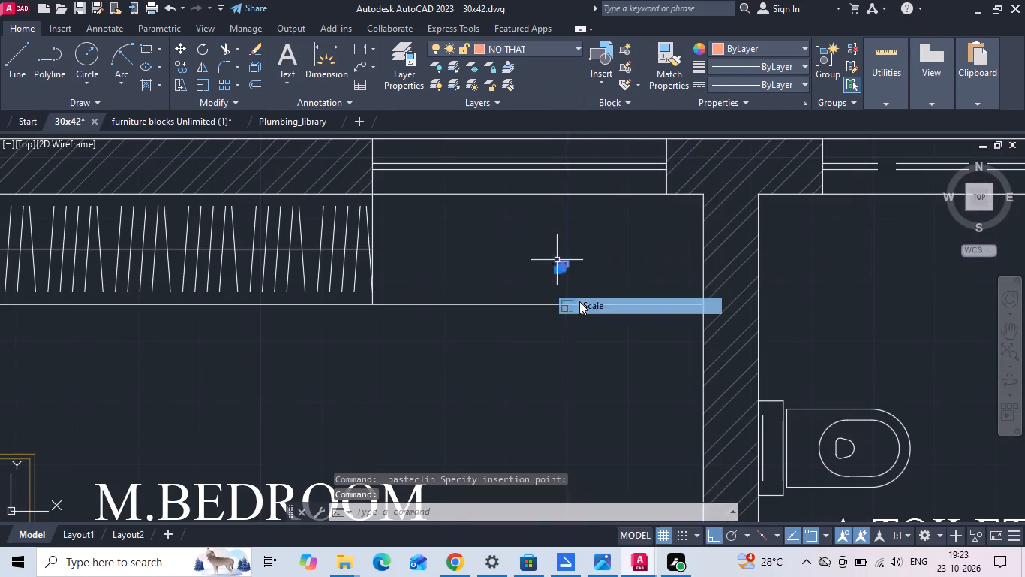
scroll(573, 276, "up", 1)
left_click_drag(559, 251, 558, 278)
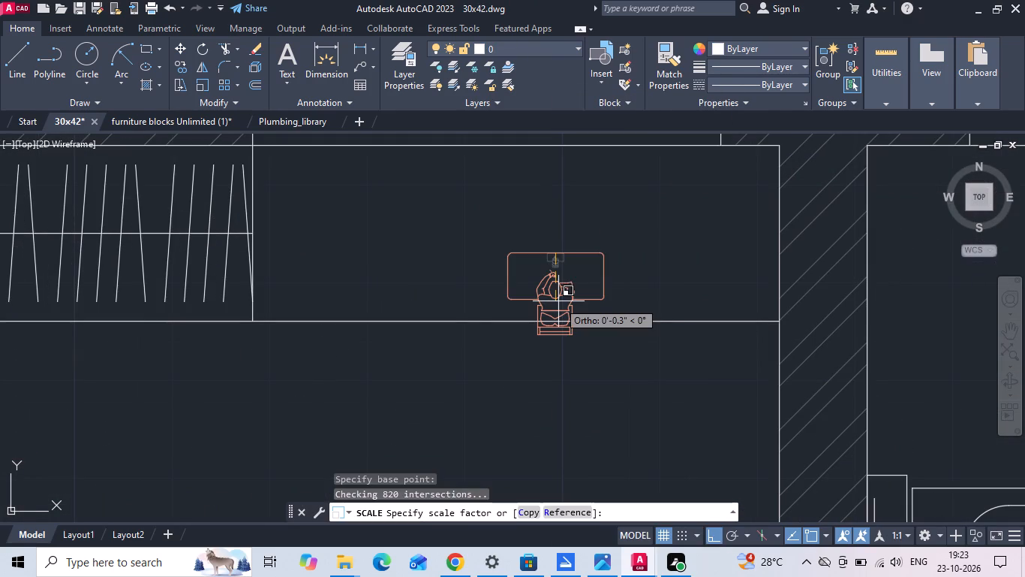
key("3")
type("9.3701")
key("Return")
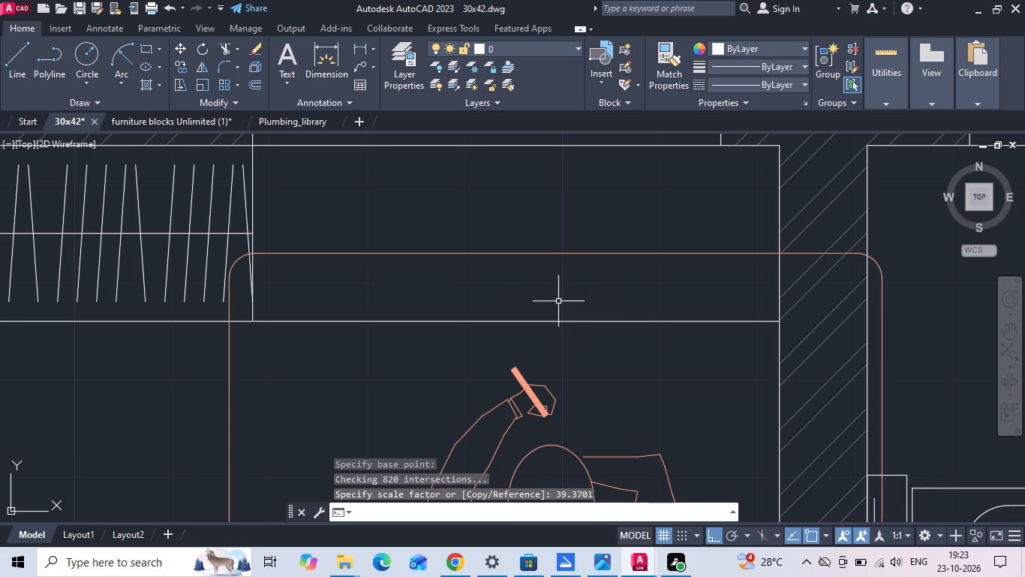
Move the desk block up so its front edge lines up with the wardrobe's front corner below the bedroom window.
scroll(499, 265, "down", 2)
left_click(479, 256)
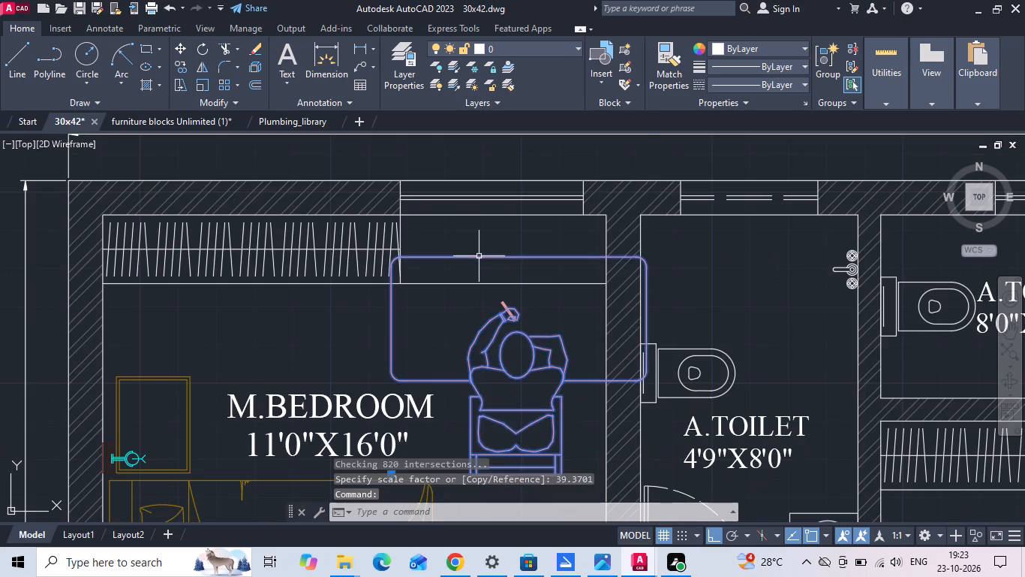
right_click(479, 256)
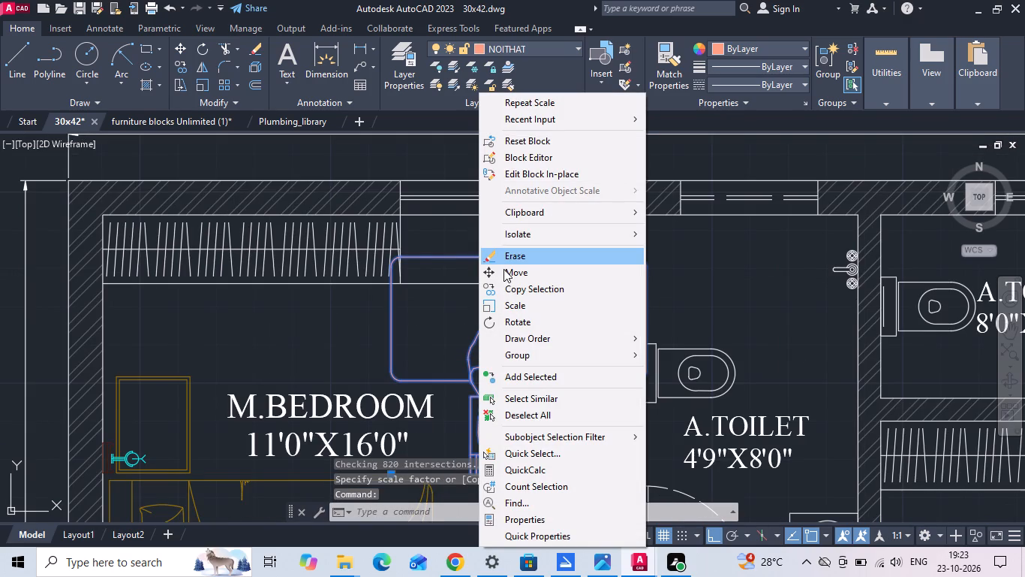
left_click(503, 269)
left_click(399, 382)
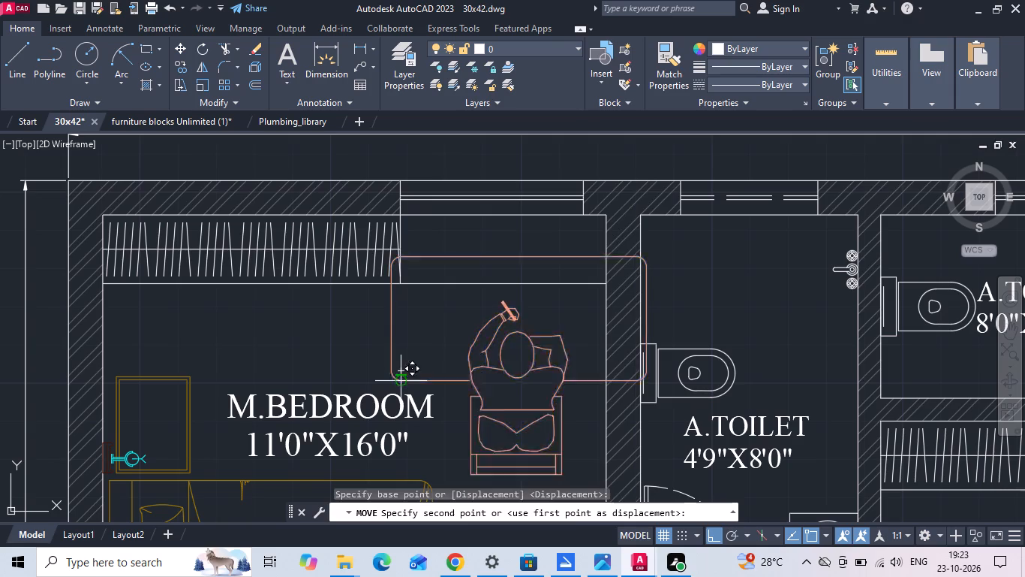
left_click(401, 285)
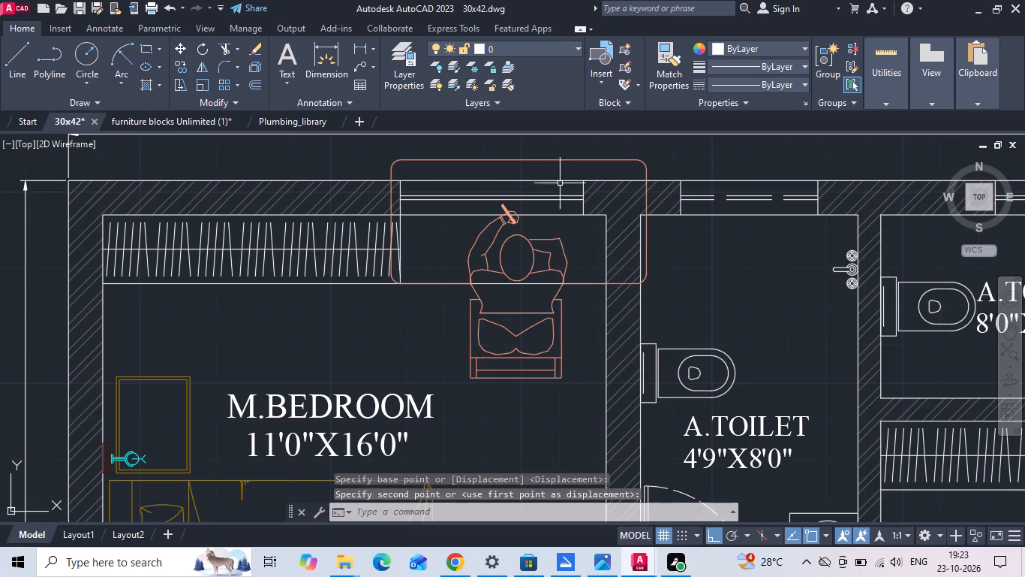
Scale the desk block down freehand from the wardrobe's front corner to roughly the depth of the recess below the window.
double_click(552, 162)
right_click(551, 159)
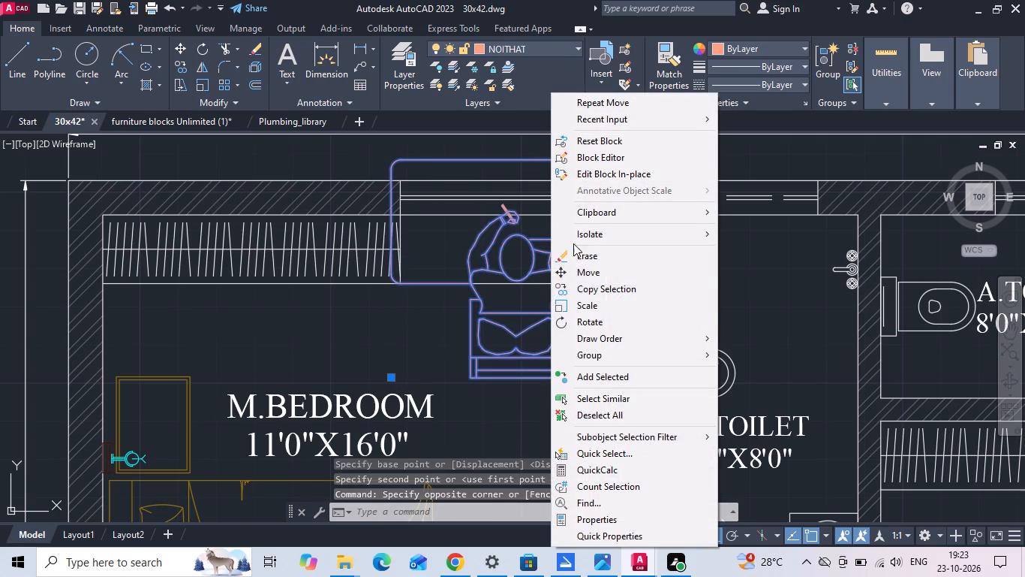
left_click(574, 306)
left_click(399, 285)
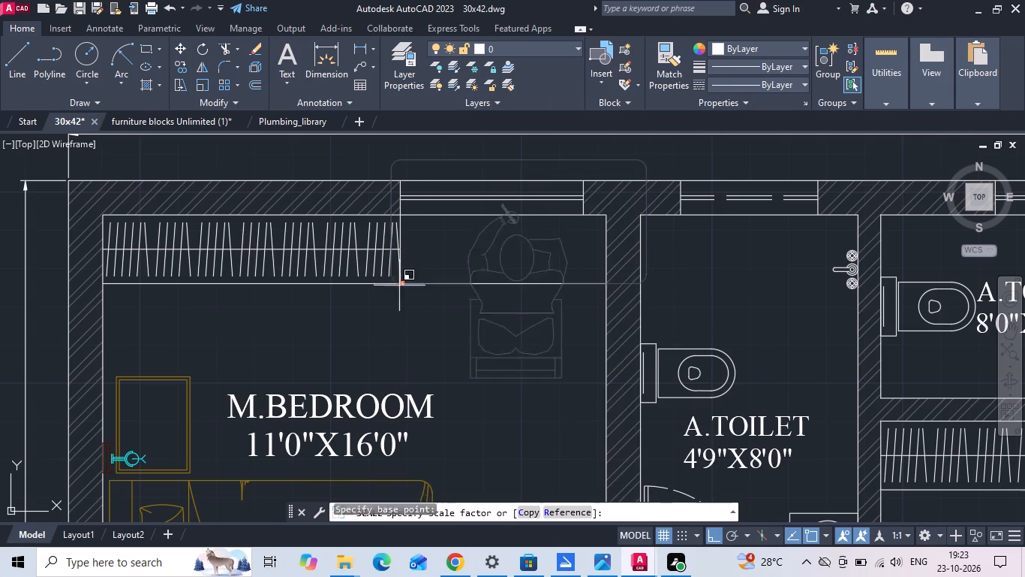
left_click(468, 254)
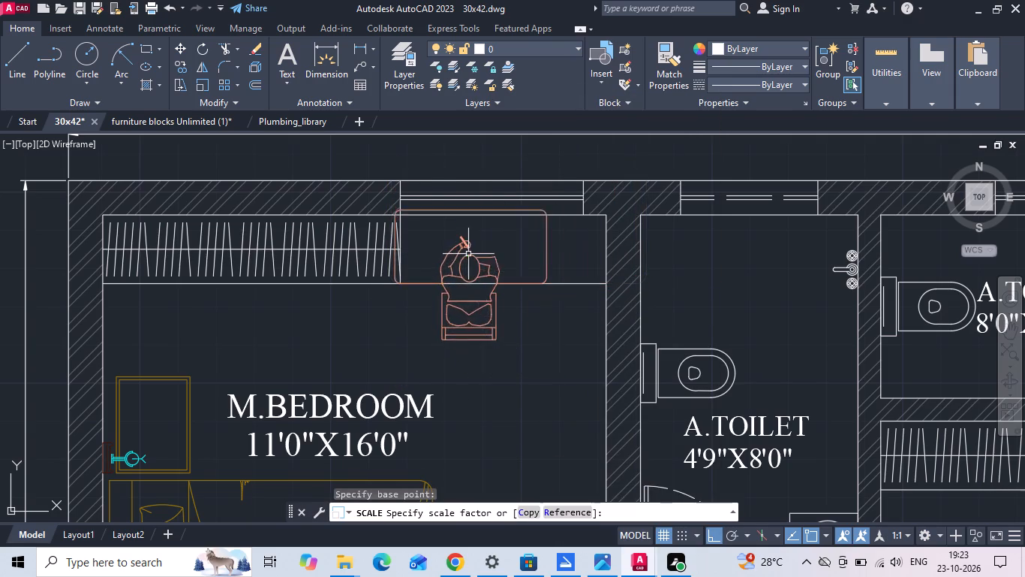
Scale the desk block down from the wardrobe's front corner until its back edge meets the inner face of the window wall.
scroll(539, 213, "up", 1)
left_click_drag(563, 258, 546, 270)
left_click(497, 279)
right_click(496, 279)
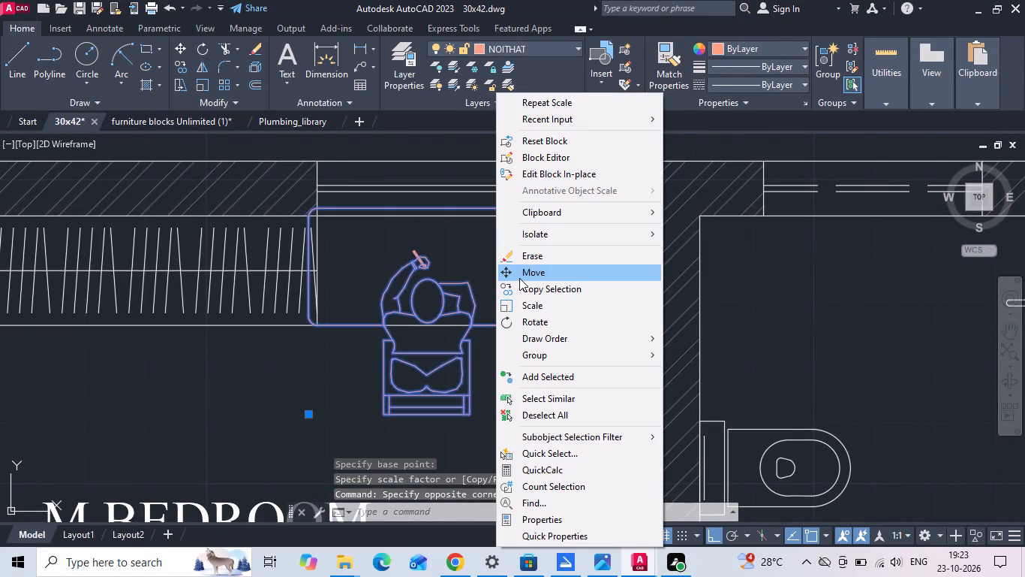
left_click(526, 304)
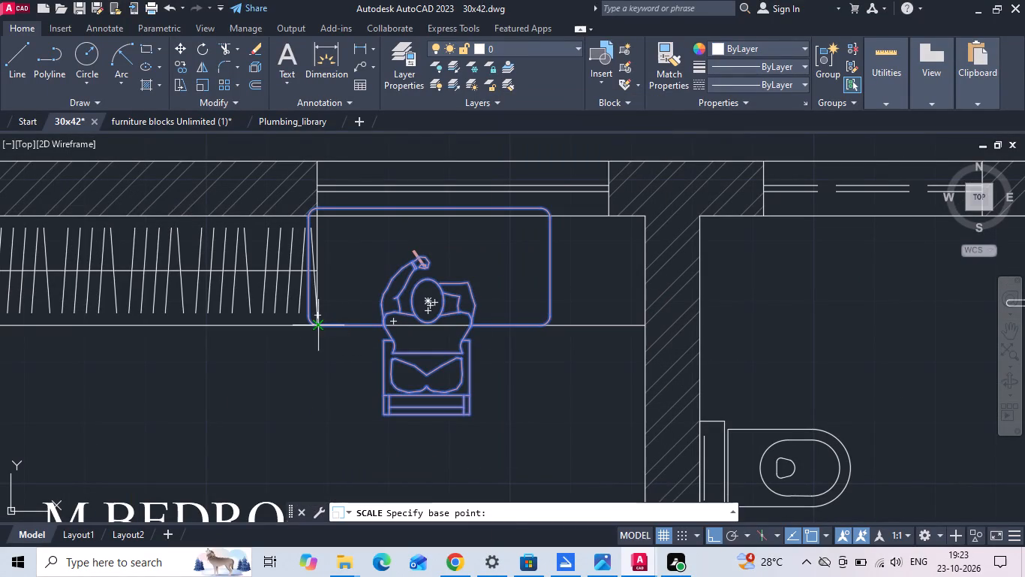
left_click(320, 325)
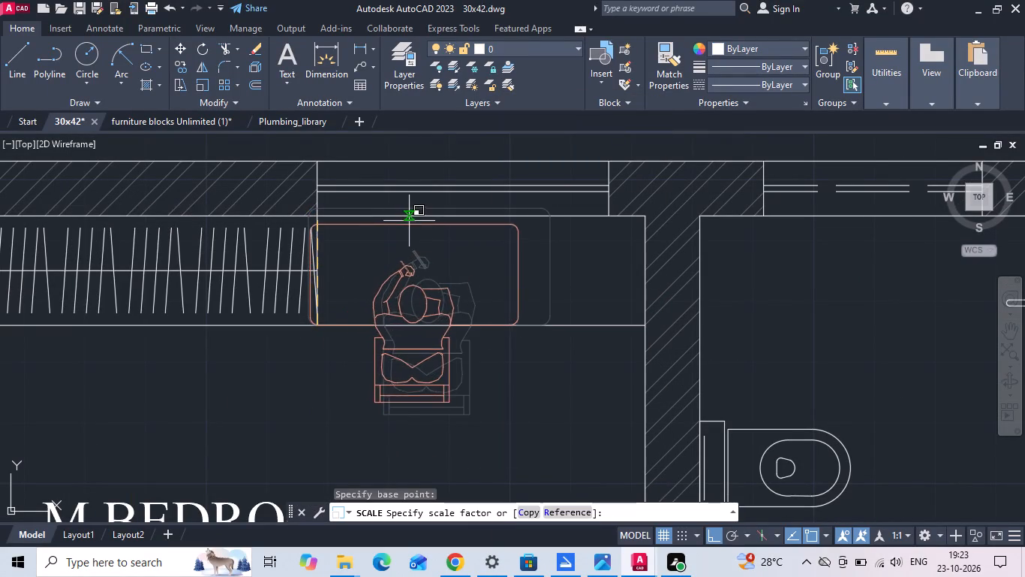
scroll(412, 200, "up", 2)
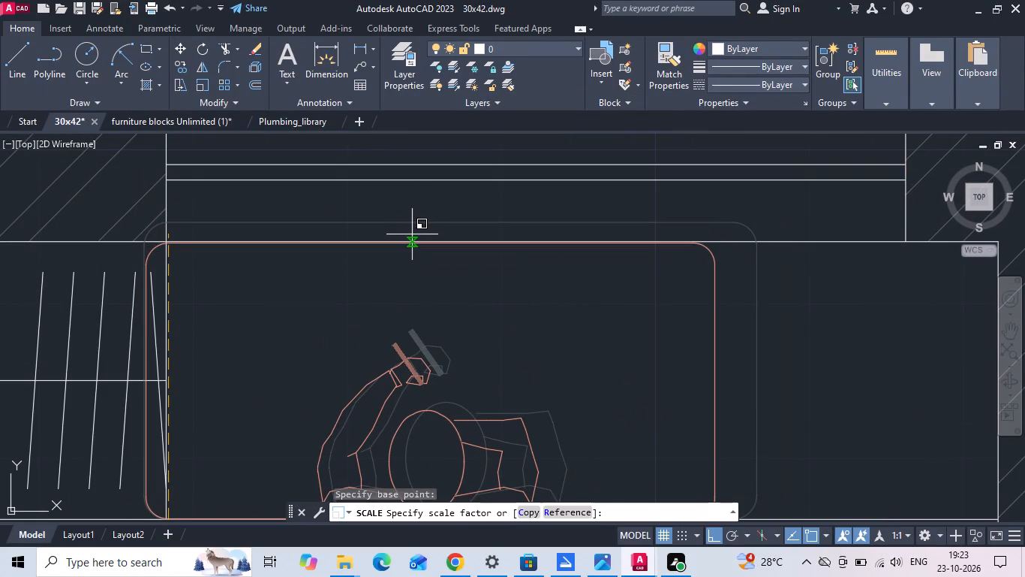
scroll(412, 234, "up", 2)
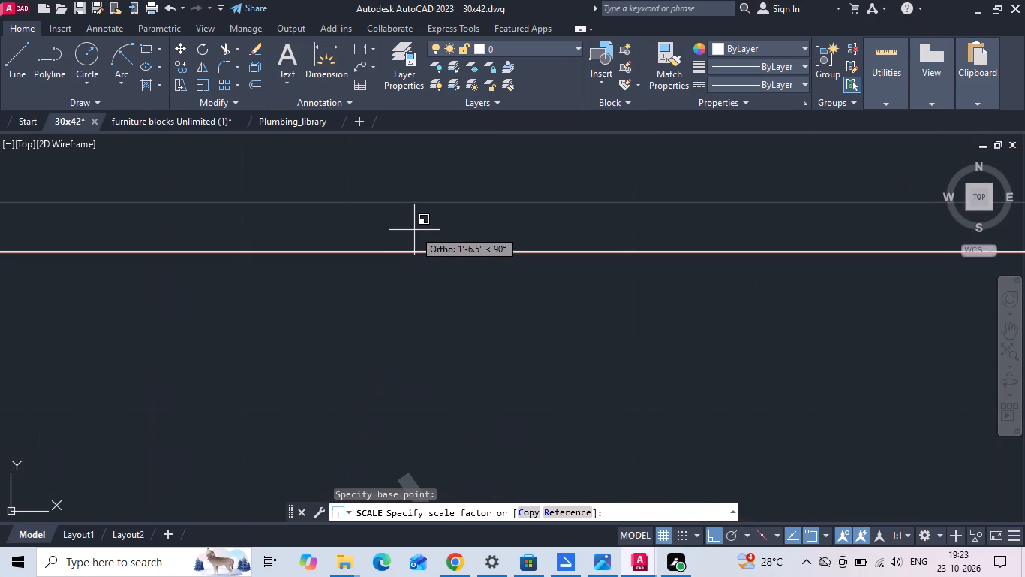
left_click(415, 229)
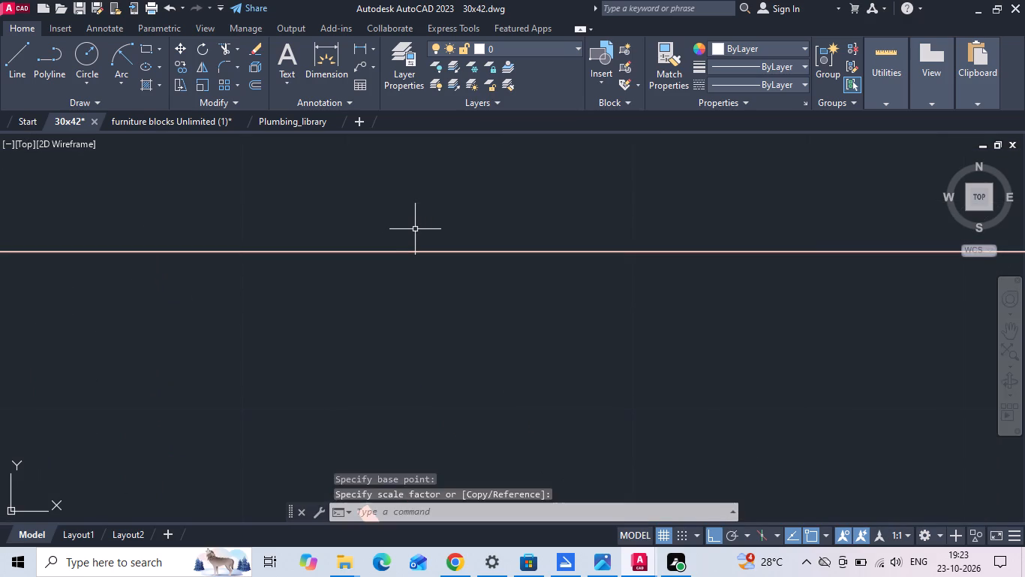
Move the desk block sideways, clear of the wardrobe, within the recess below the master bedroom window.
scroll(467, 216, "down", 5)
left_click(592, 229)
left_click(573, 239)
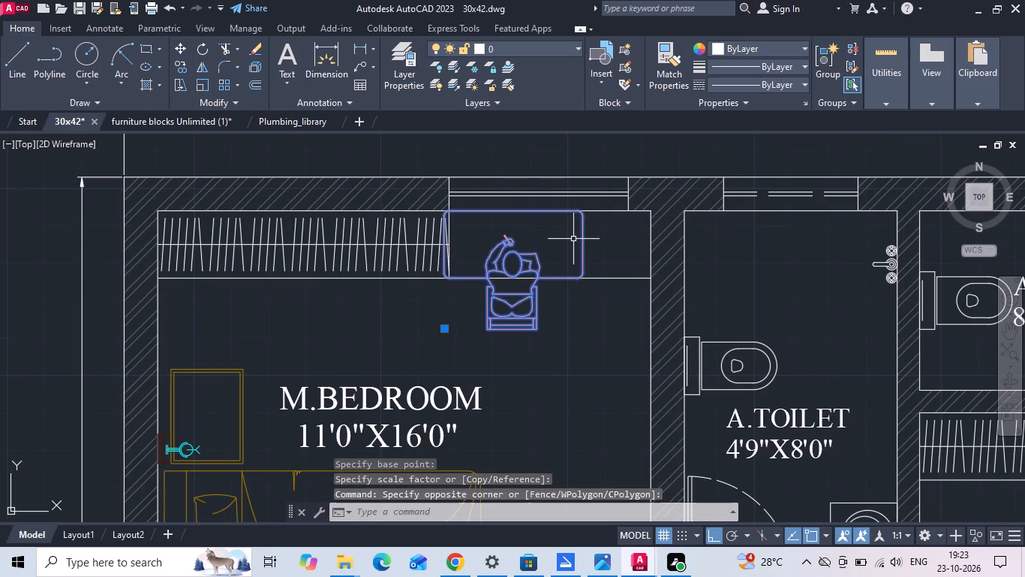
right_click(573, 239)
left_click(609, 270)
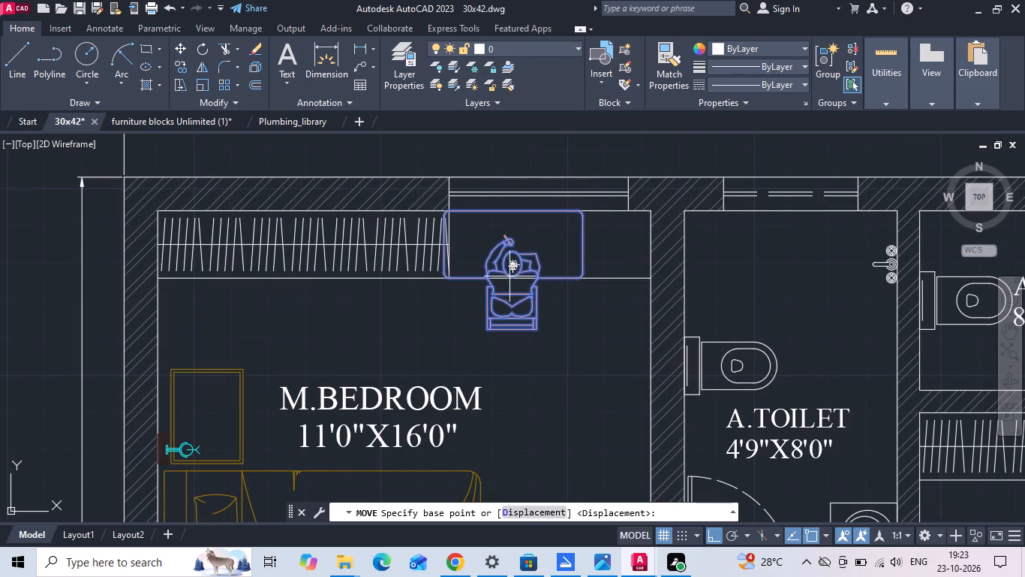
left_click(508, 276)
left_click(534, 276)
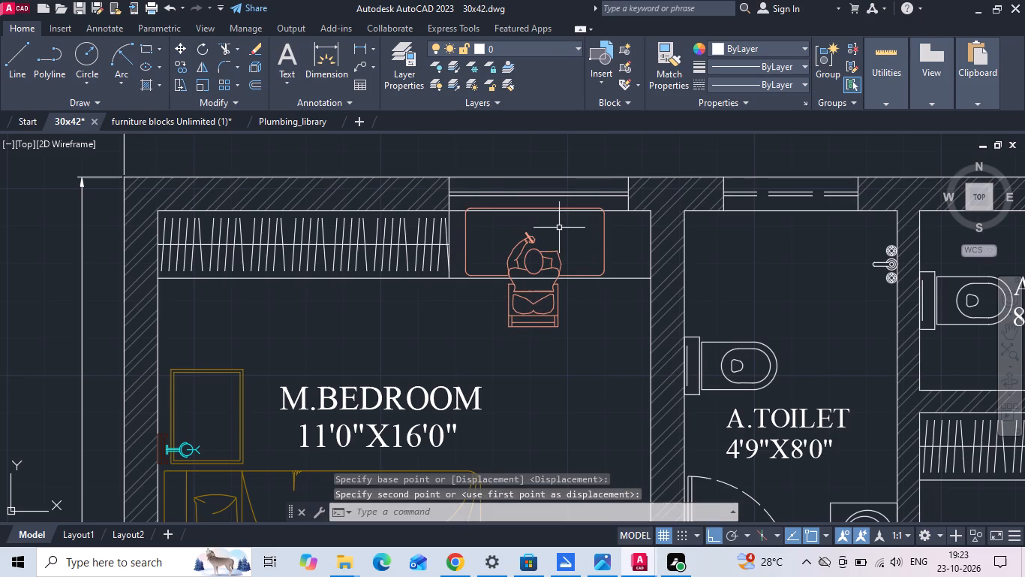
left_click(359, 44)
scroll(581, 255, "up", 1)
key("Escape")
Move the desk block by its back edge's midpoint onto the midpoint of the recess's window wall, between wardrobe and side wall.
left_click(653, 244)
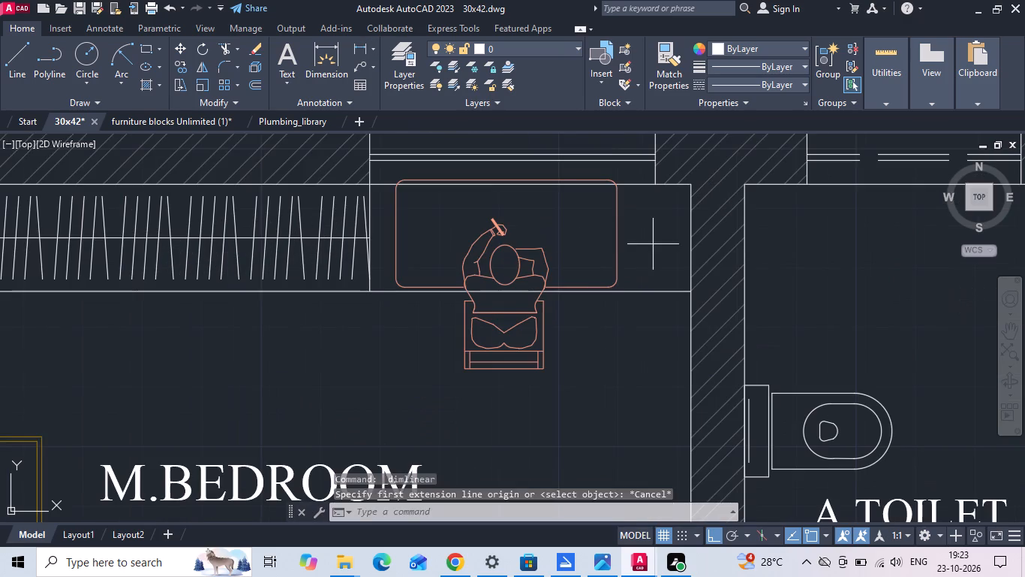
left_click(577, 243)
right_click(576, 237)
left_click(593, 269)
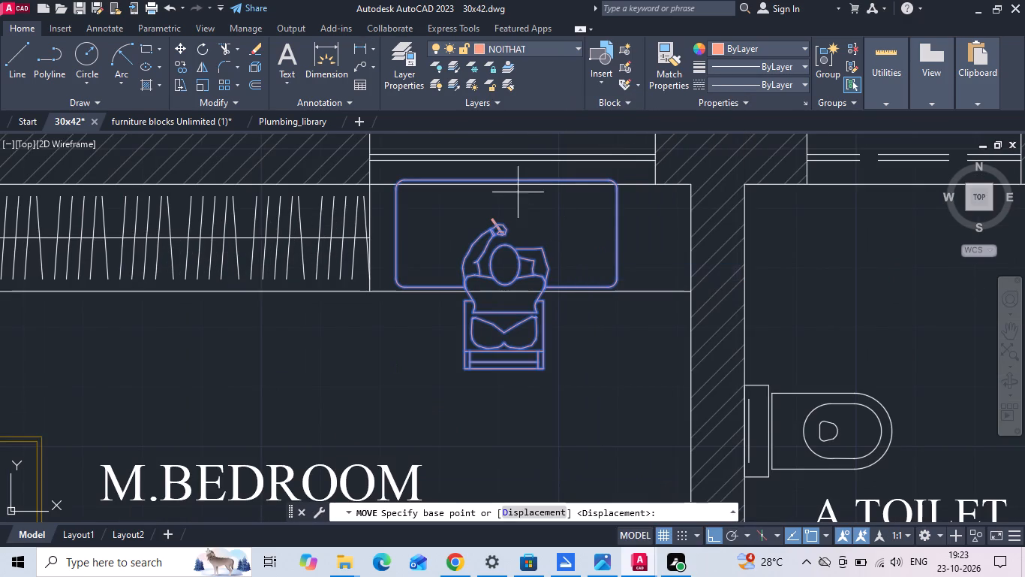
left_click(512, 180)
middle_click_drag(506, 199, 506, 252)
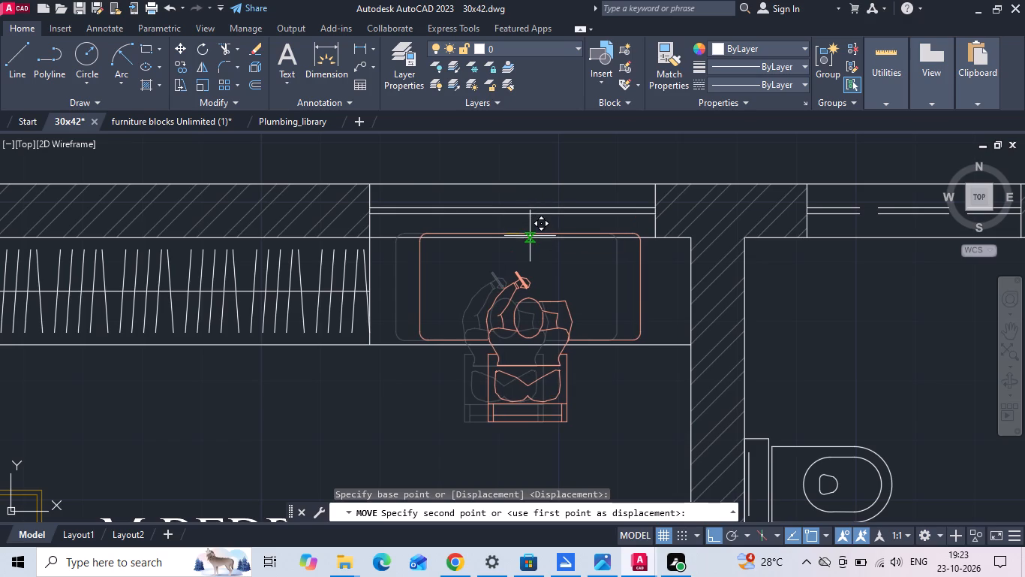
left_click(530, 239)
Save the 30x42 drawing.
scroll(493, 244, "down", 3)
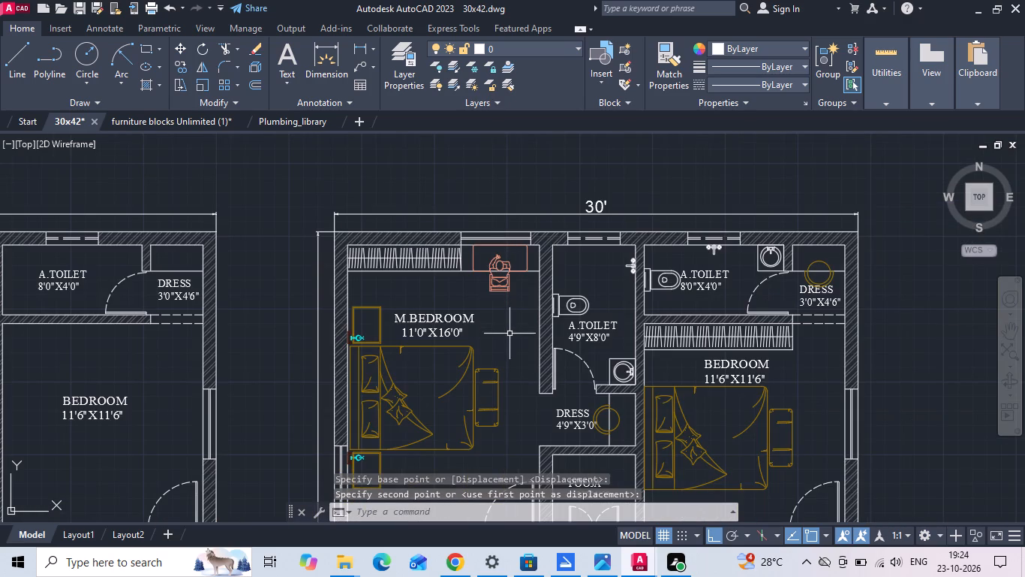
key("ctrl+s")
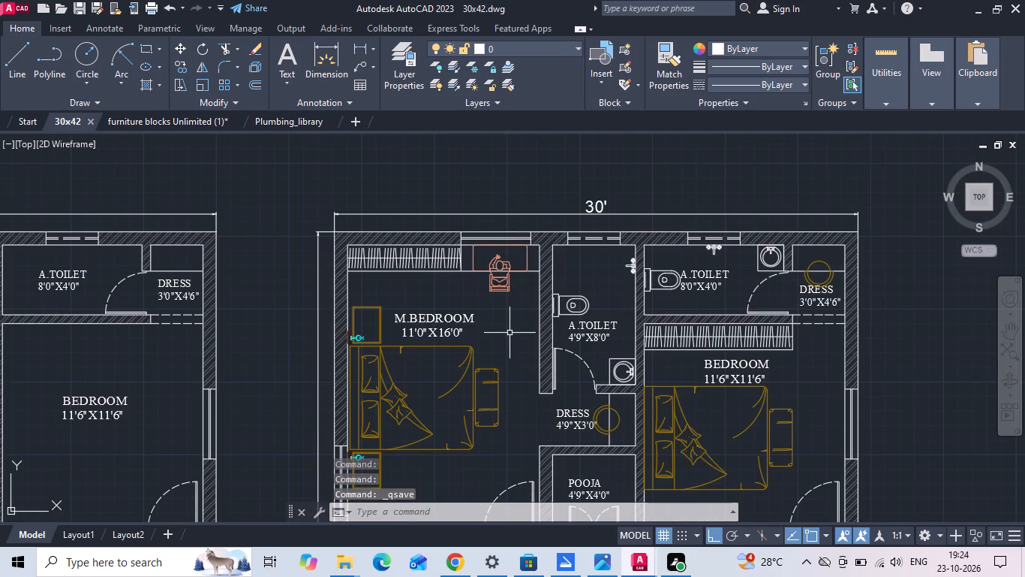
Add a linear dimension for the master bedroom's width in the unfurnished plan, placed inside the room just below the window wall.
scroll(564, 207, "down", 1)
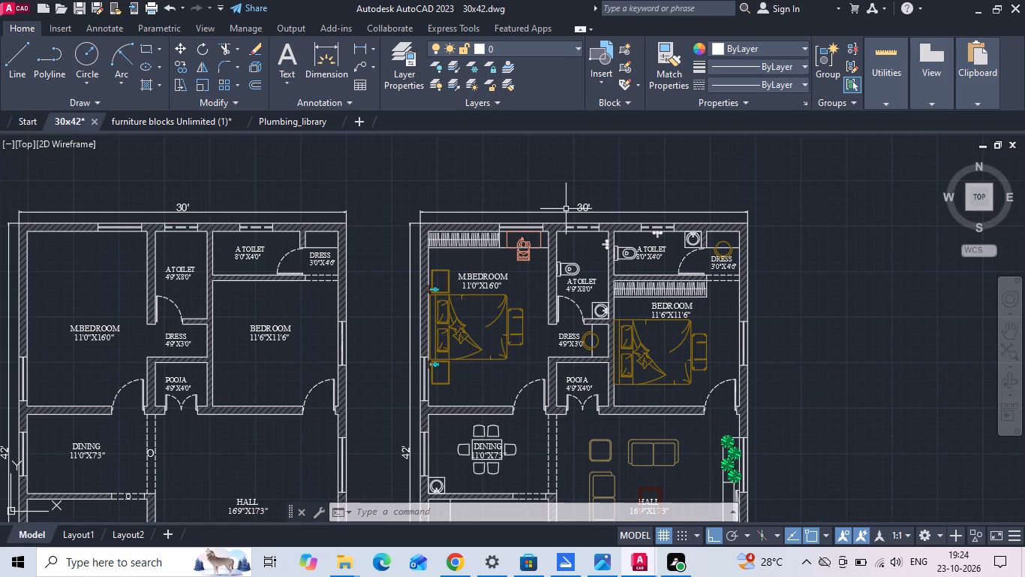
middle_click_drag(134, 292, 266, 275)
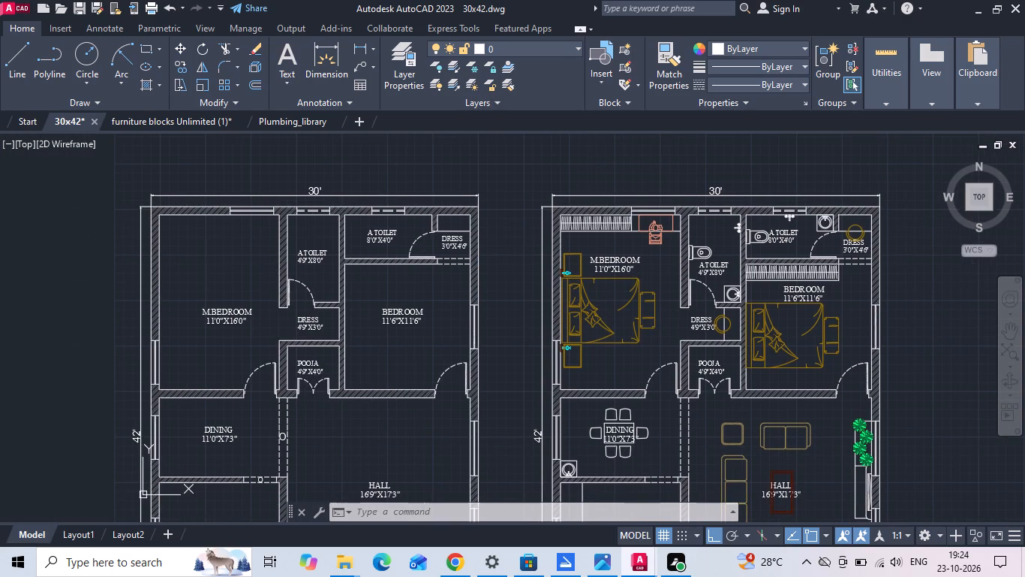
middle_click_drag(241, 294, 344, 203)
key("d")
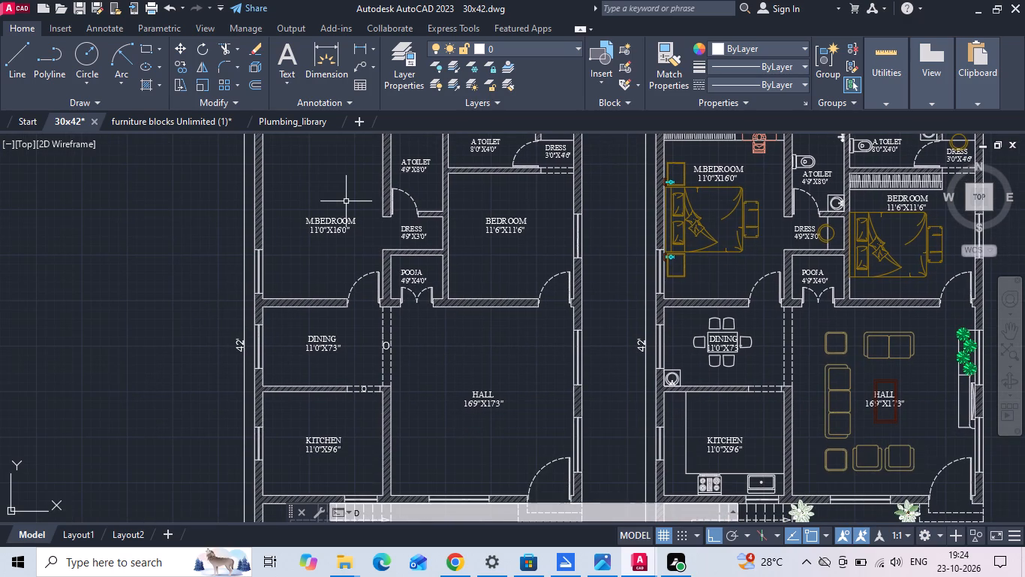
type("LI")
key("space")
middle_click_drag(344, 216, 363, 316)
scroll(302, 246, "up", 2)
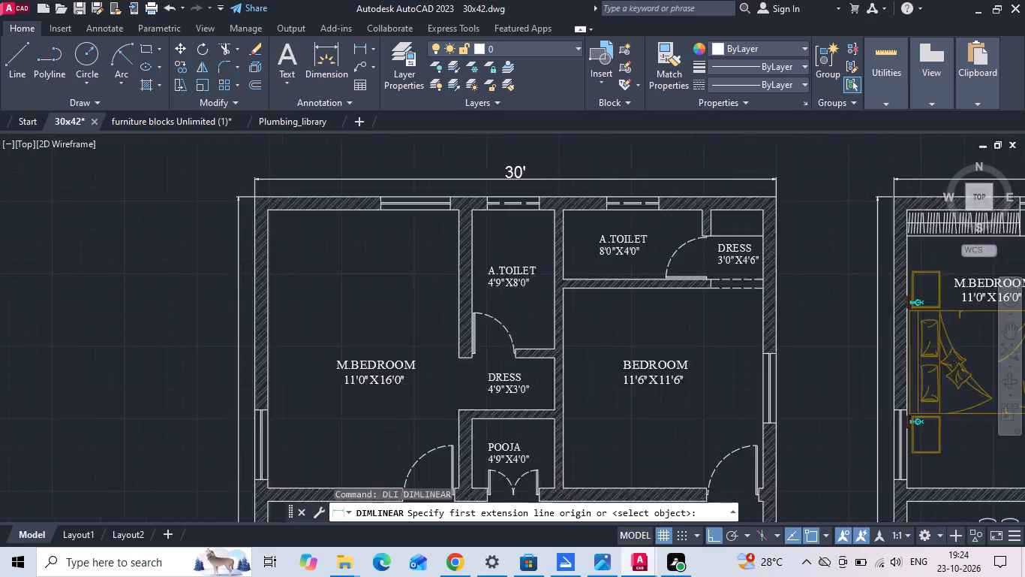
left_click(247, 189)
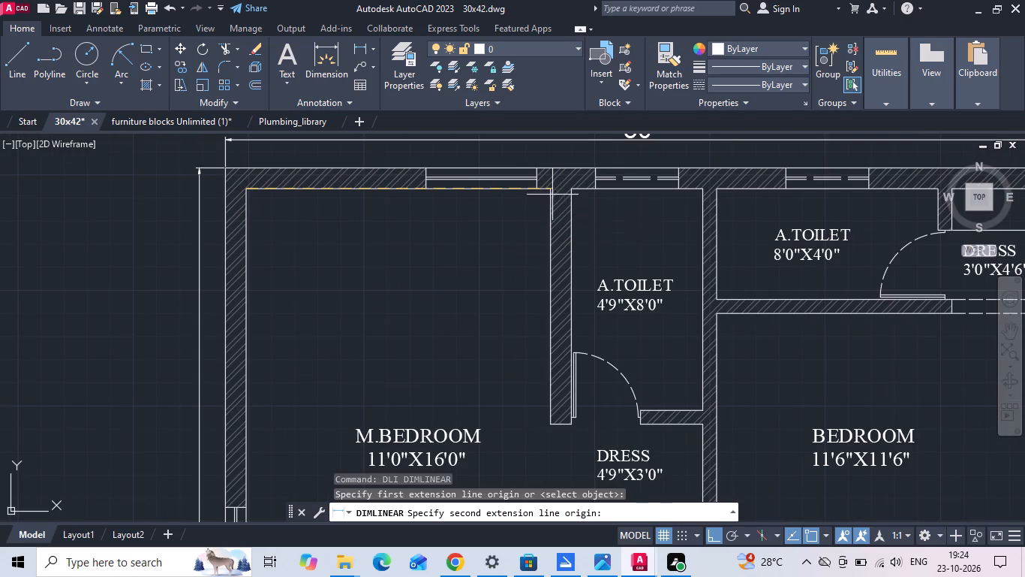
left_click(546, 192)
left_click(533, 210)
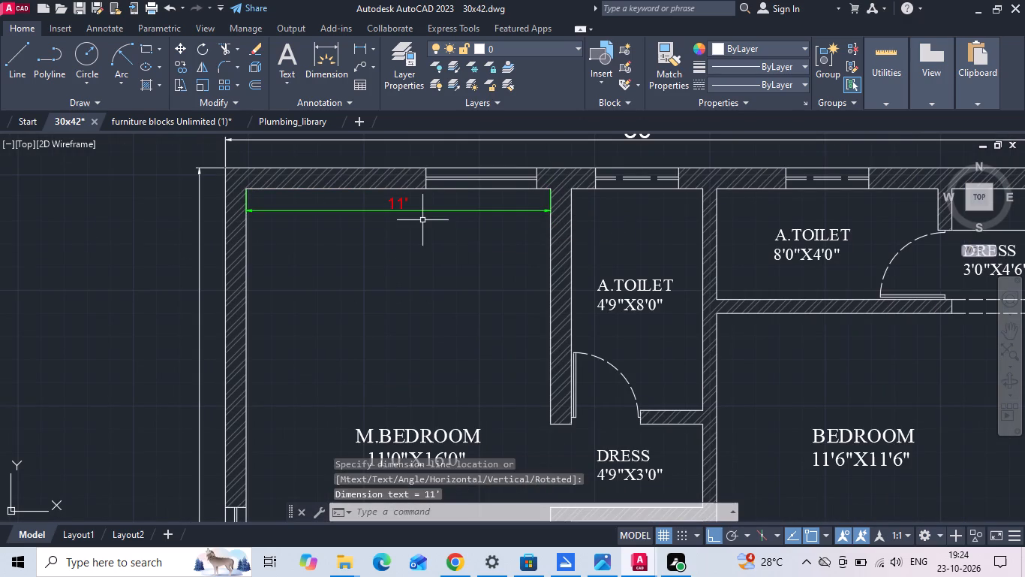
Add a linear dimension for the master bedroom's full length, placed inside the room beside the outer wall.
type("DLI")
key("space")
scroll(233, 192, "up", 1)
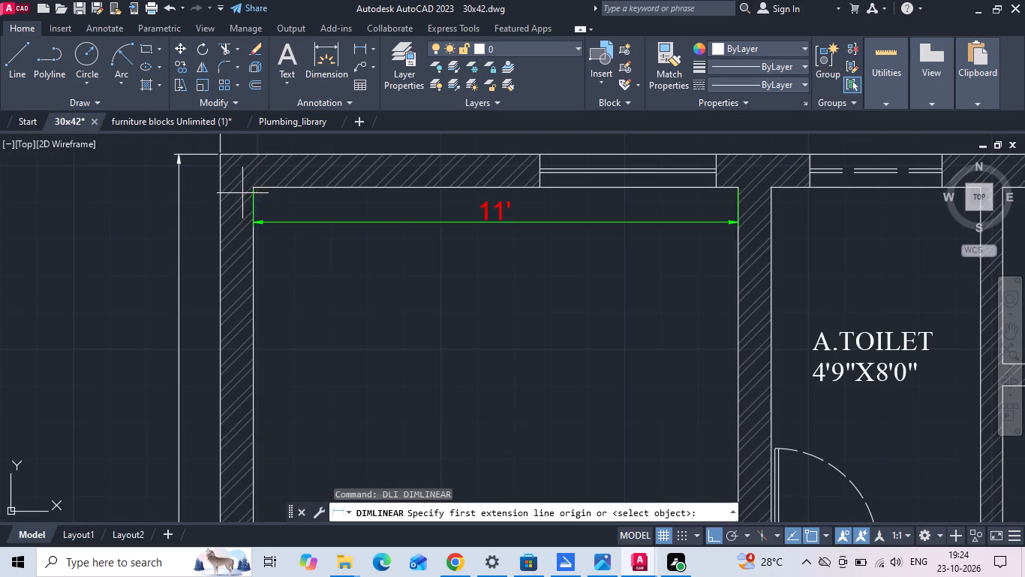
left_click(257, 188)
scroll(256, 276, "down", 1)
middle_click_drag(253, 421, 267, 258)
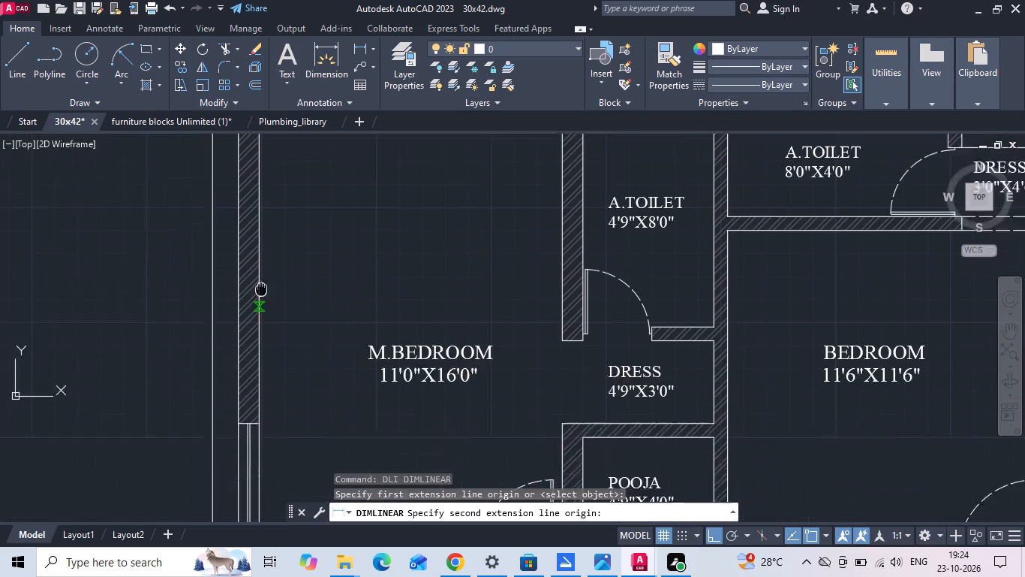
middle_click_drag(267, 258, 274, 222)
middle_click_drag(253, 391, 260, 301)
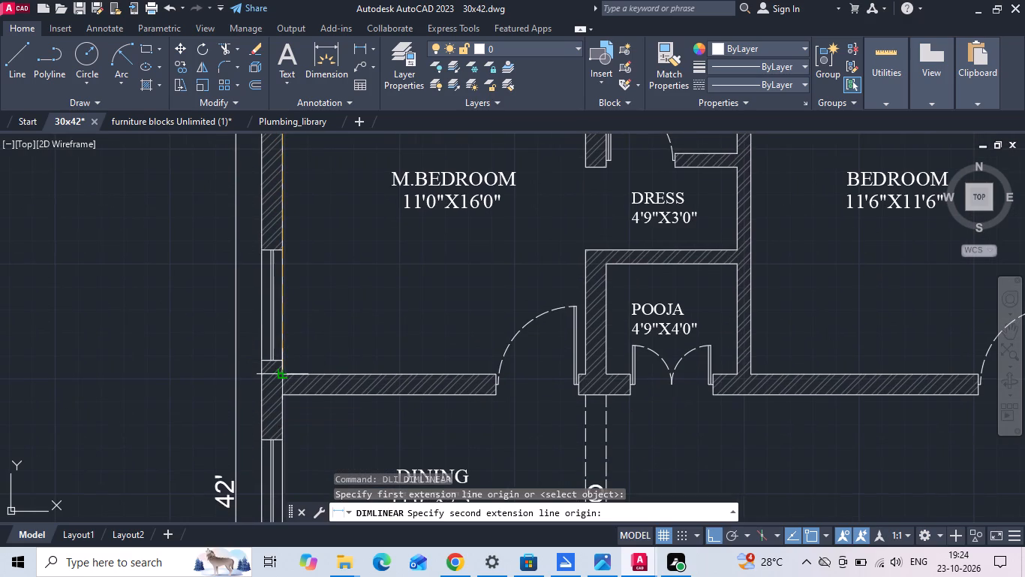
left_click(284, 372)
scroll(287, 372, "down", 2)
scroll(290, 368, "up", 1)
scroll(296, 281, "up", 1)
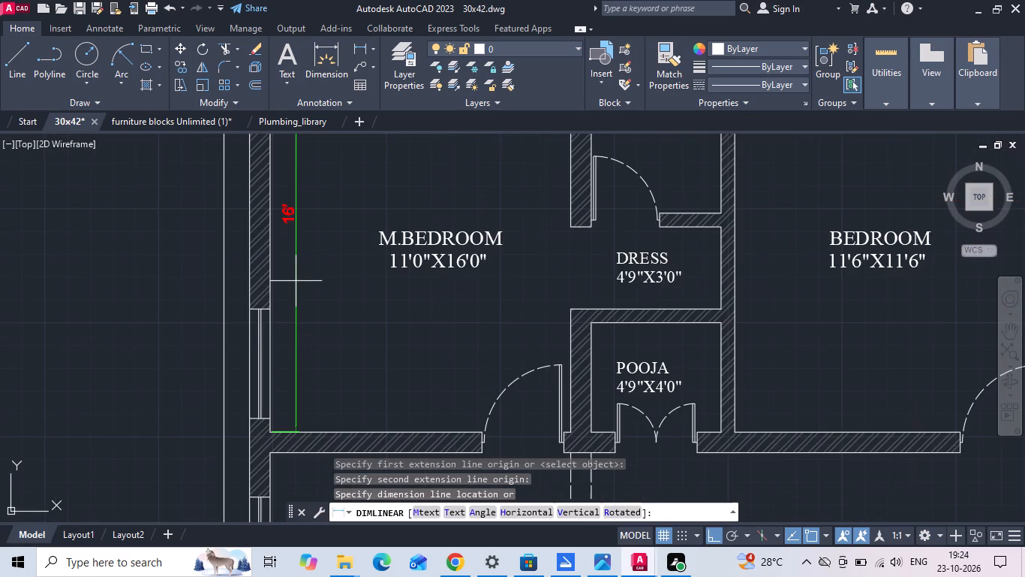
left_click(294, 274)
Dimension the master bedroom's wall above the dining area, from the outer wall's inner corner to the door opening.
scroll(324, 270, "down", 2)
scroll(338, 351, "up", 3)
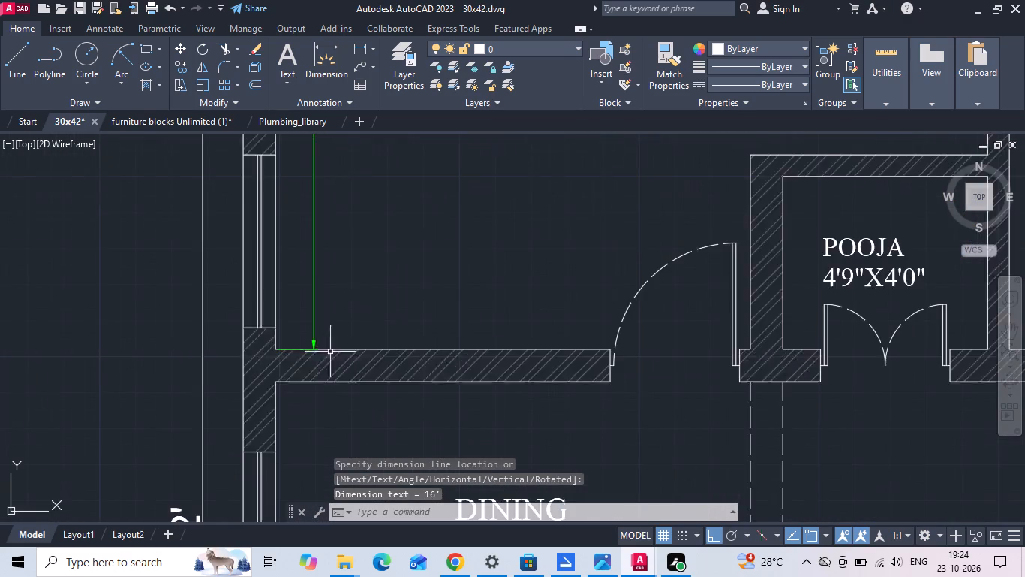
scroll(266, 349, "up", 1)
key("space")
left_click(279, 352)
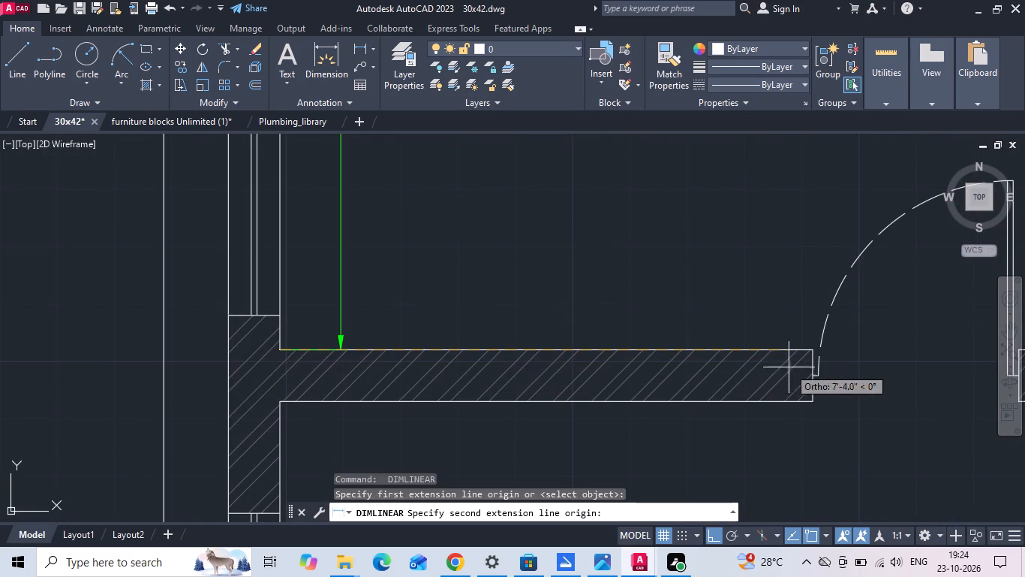
left_click(814, 349)
left_click(804, 321)
middle_click_drag(790, 319, 660, 319)
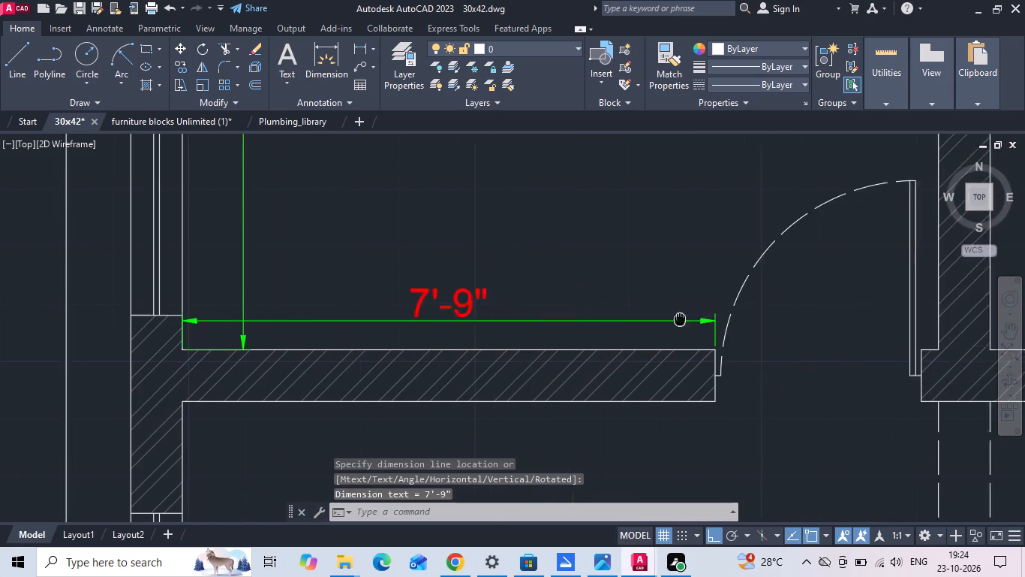
middle_click_drag(660, 319, 654, 319)
Continue that dimension chain across the bedroom door opening and the short wall return to the pooja wall's face.
type("DIM")
type("CNT")
key("space")
middle_click_drag(708, 321, 422, 350)
scroll(564, 393, "up", 1)
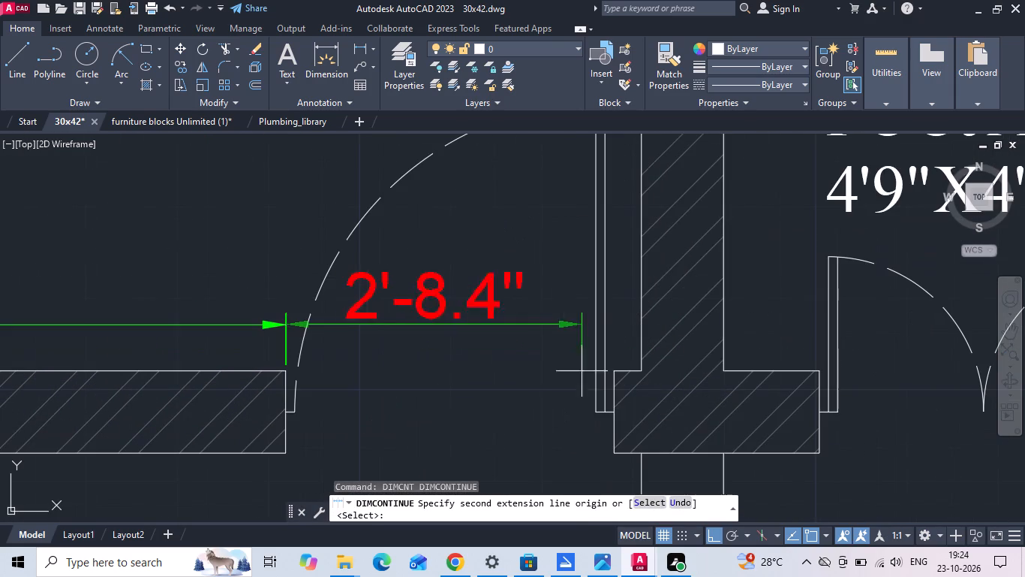
left_click(603, 325)
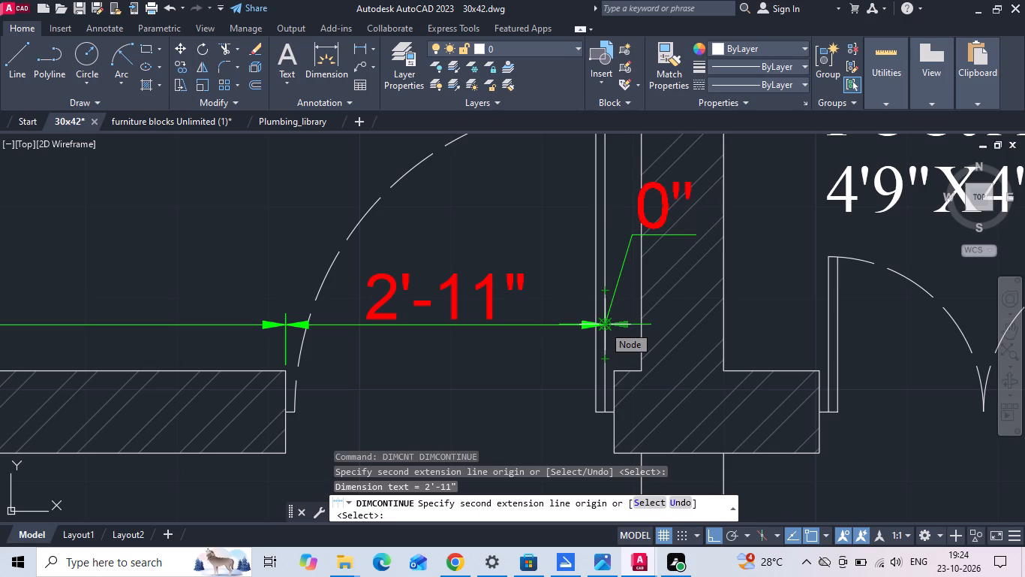
key("ctrl+z")
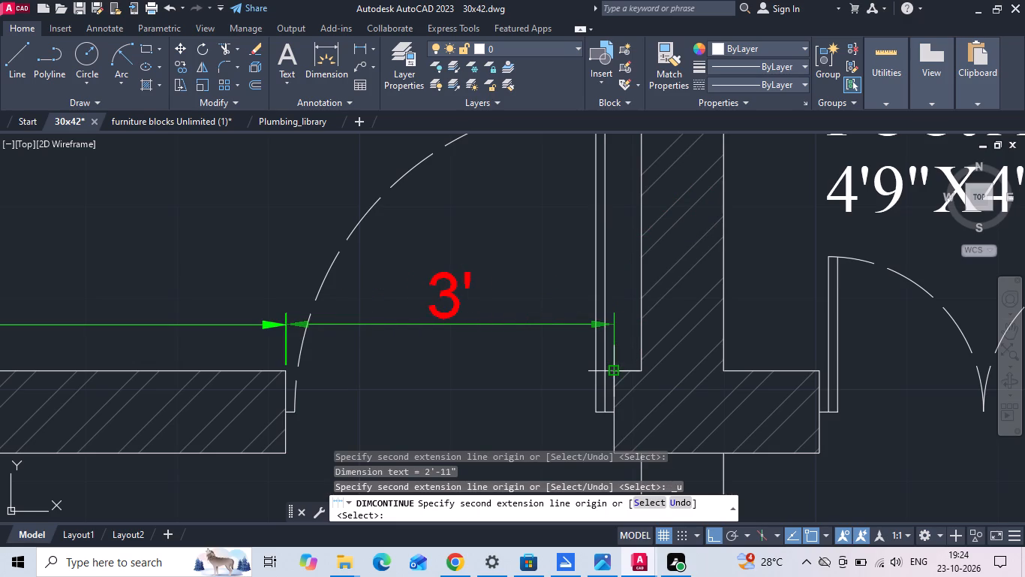
left_click(615, 370)
left_click(644, 325)
key("Escape")
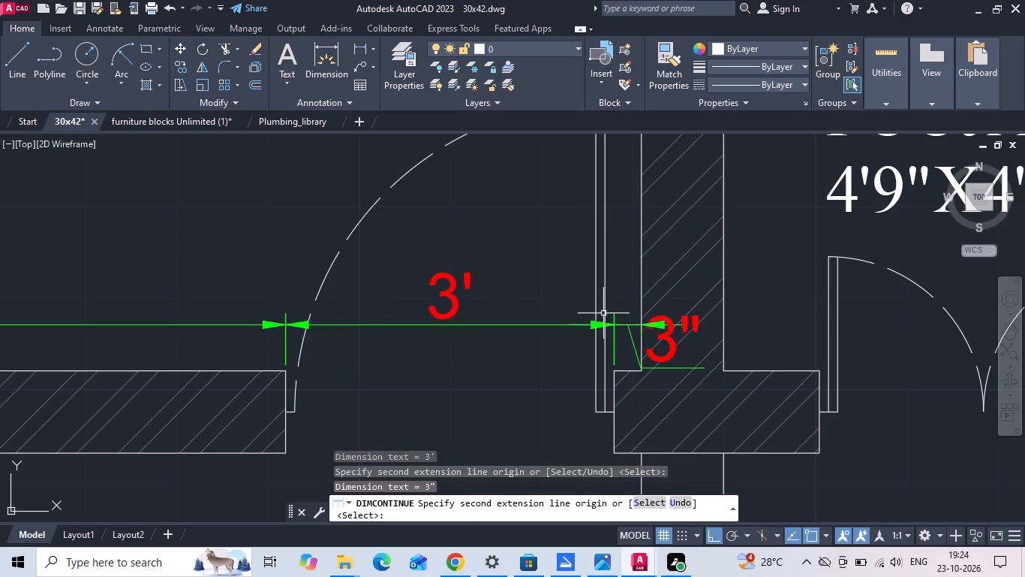
Add linear dimensions for the pooja room's depth and width, placed inside beside the master bedroom wall and below the dress wall.
scroll(525, 297, "down", 2)
scroll(421, 324, "down", 1)
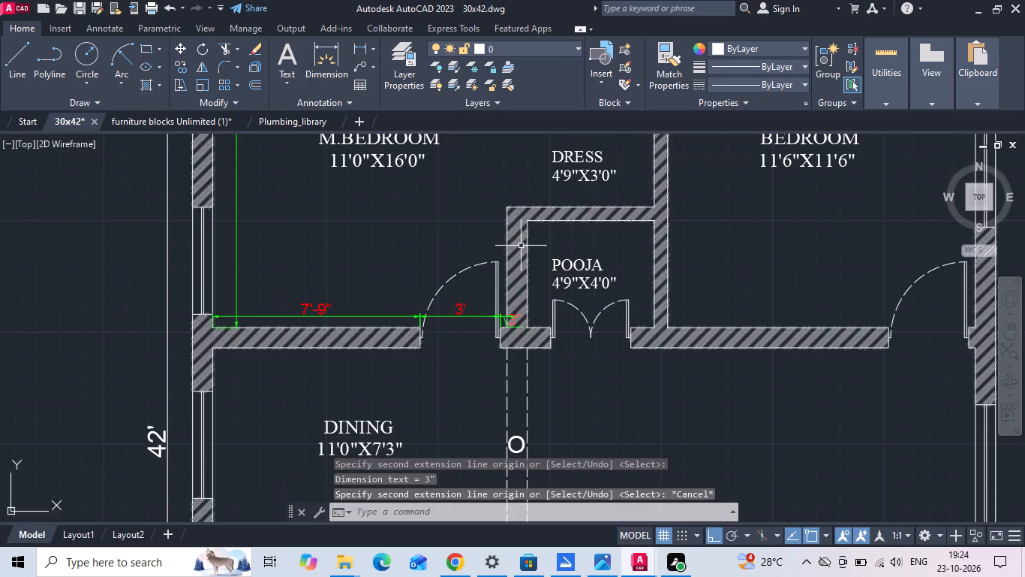
scroll(526, 236, "up", 1)
key("d")
type("LI")
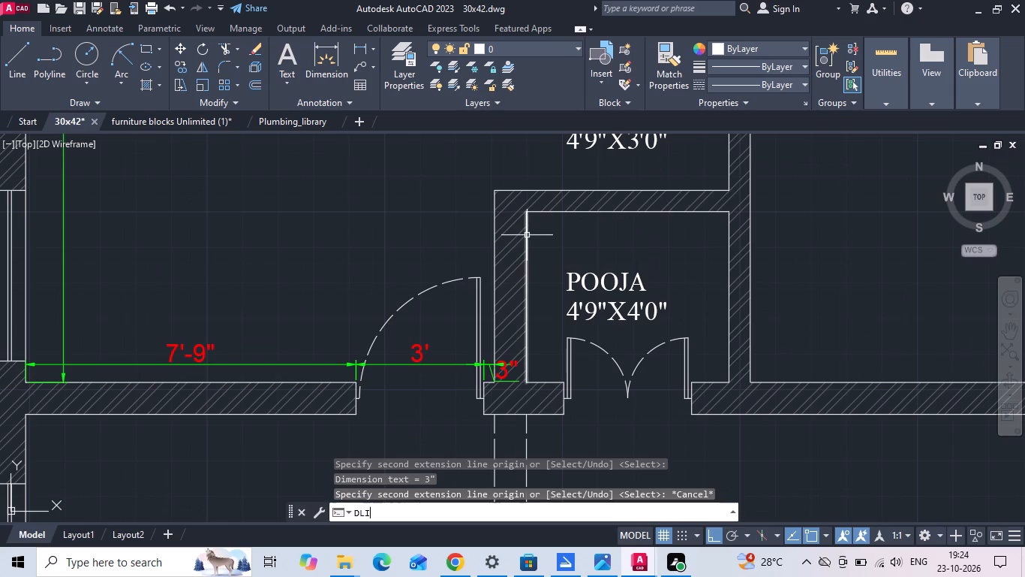
key("space")
left_click(527, 214)
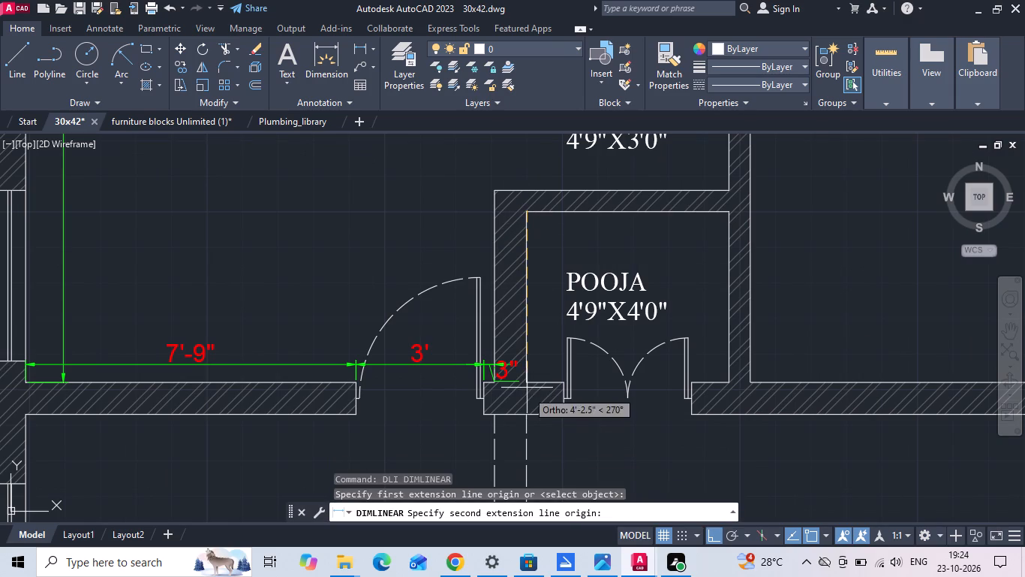
left_click(528, 380)
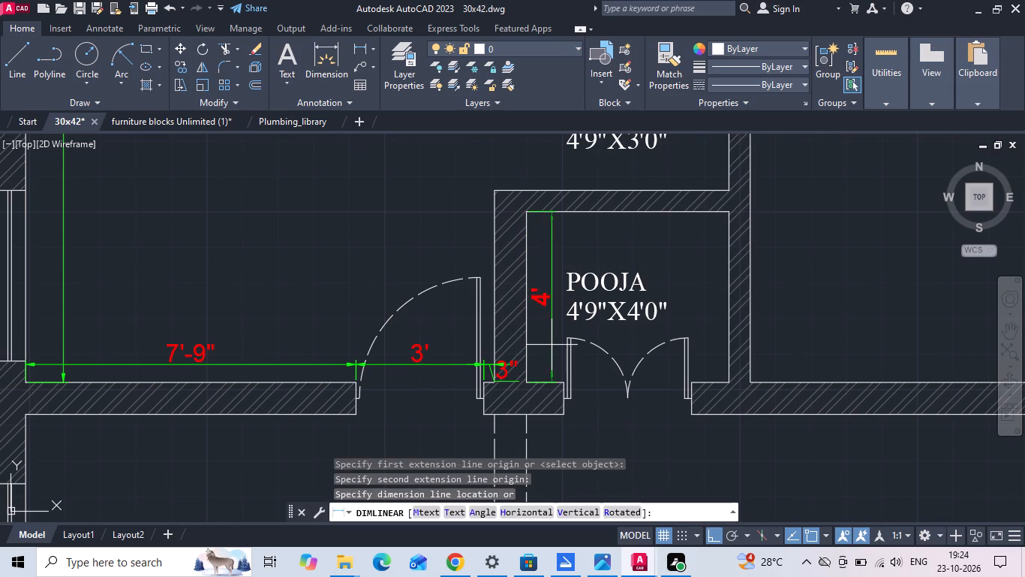
left_click(552, 345)
key("space")
left_click(523, 212)
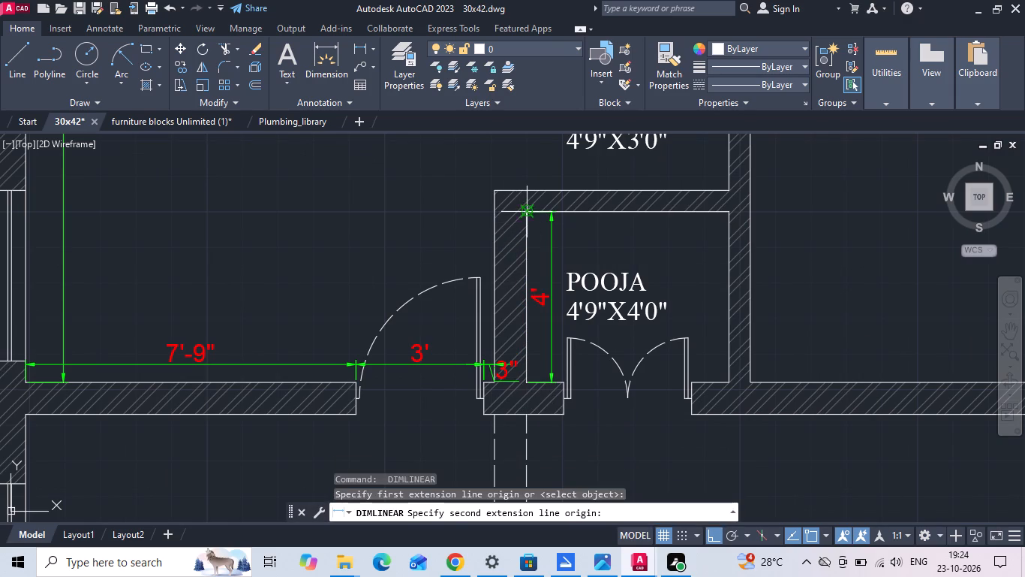
left_click(730, 213)
left_click(728, 239)
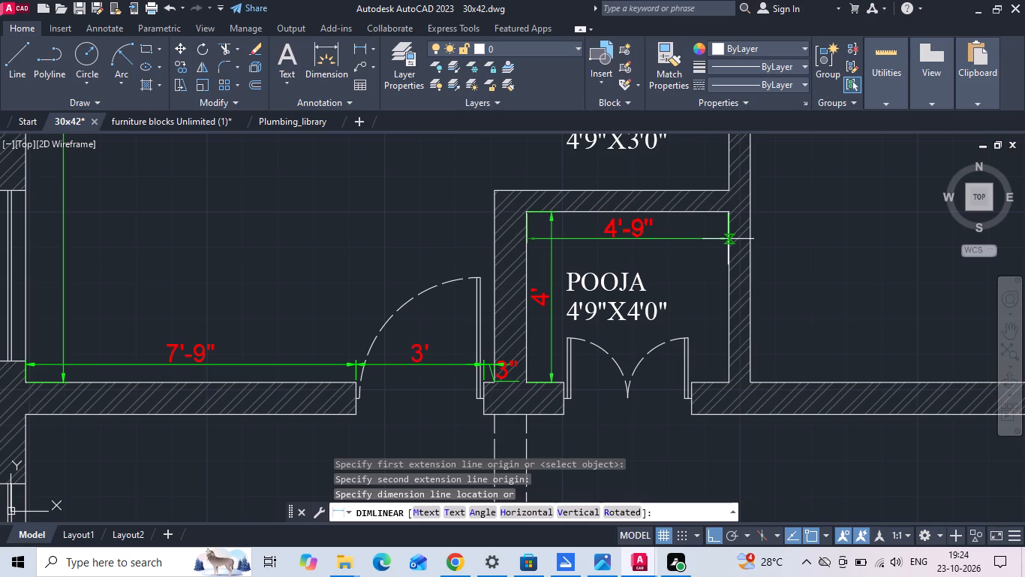
Dimension the bedroom's length along the wall shared with the pooja and its full width just below the toilet and dress wall.
scroll(393, 298, "down", 2)
key("space")
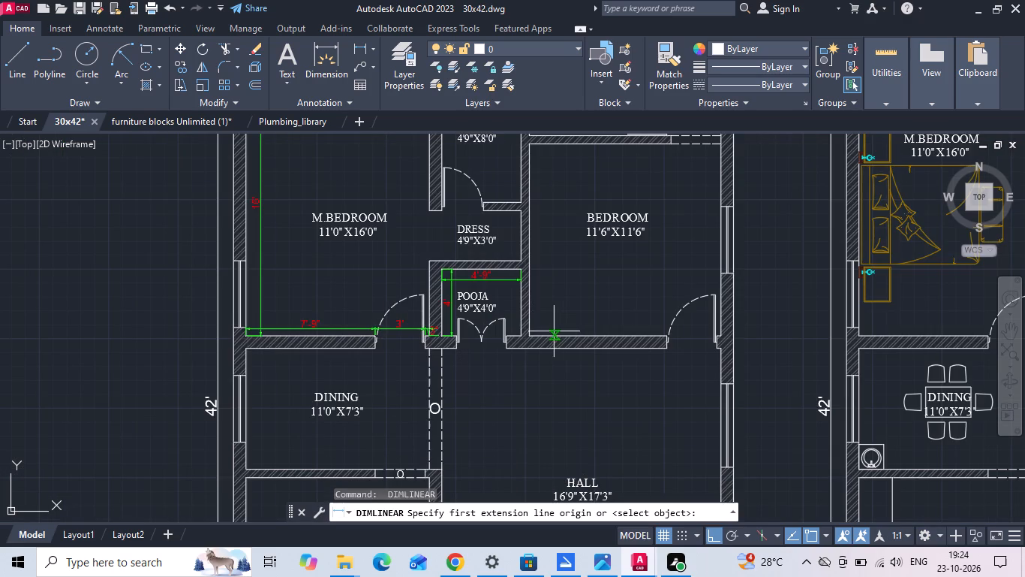
left_click(532, 333)
middle_click_drag(538, 228, 538, 283)
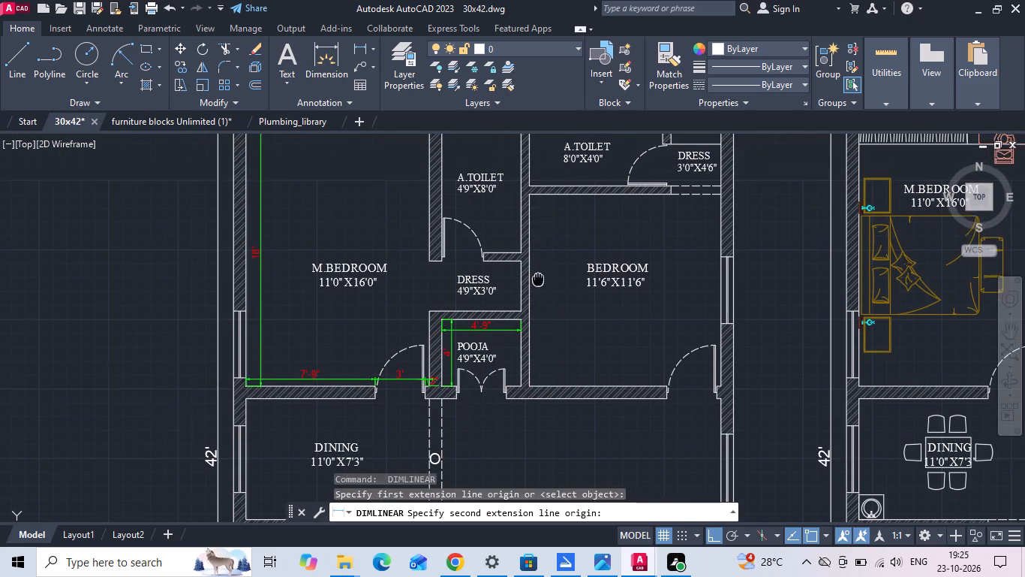
middle_click_drag(538, 283, 538, 289)
left_click(531, 204)
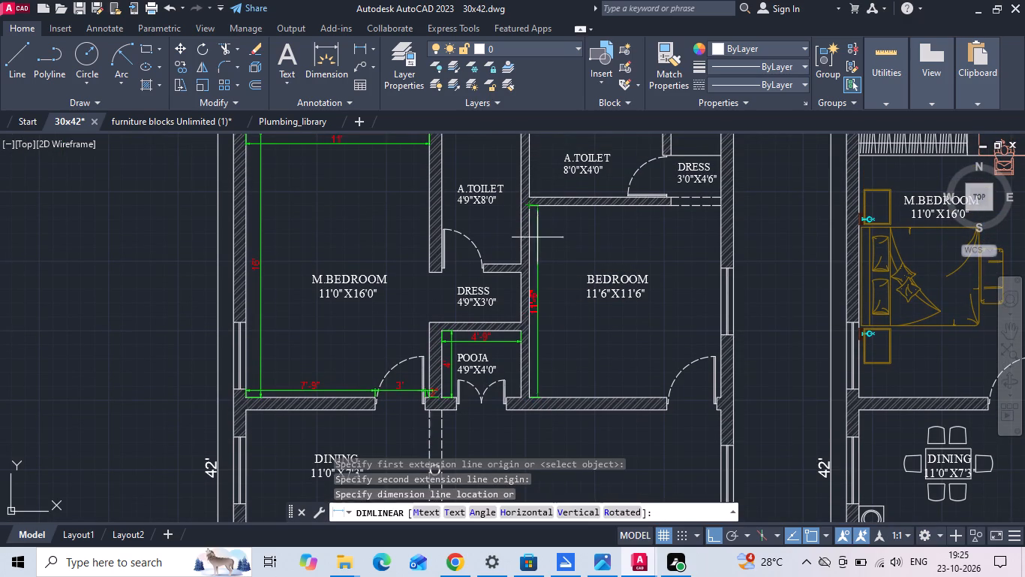
left_click(543, 258)
key("space")
scroll(532, 192, "up", 3)
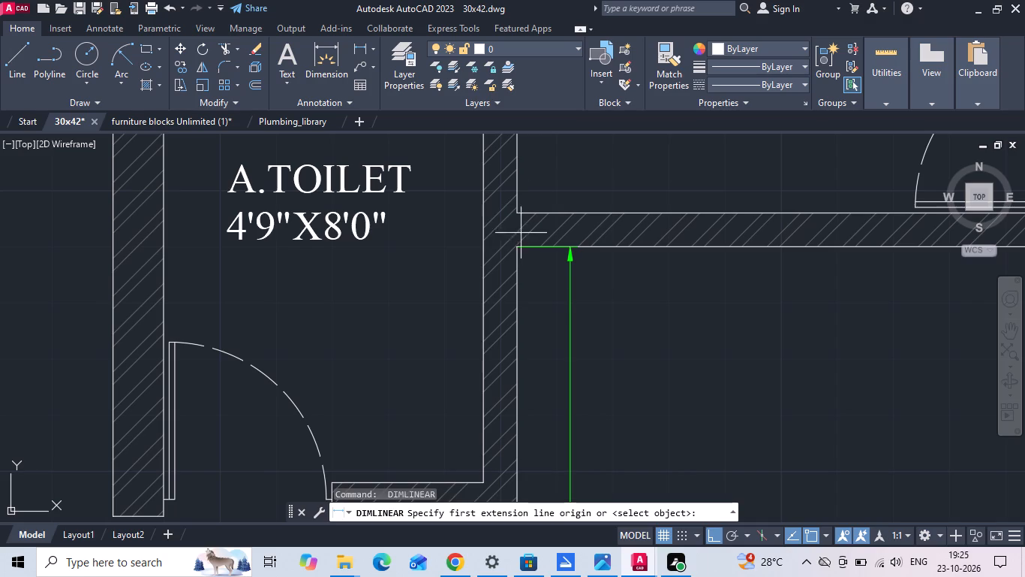
left_click(517, 243)
scroll(458, 270, "down", 2)
scroll(762, 274, "up", 2)
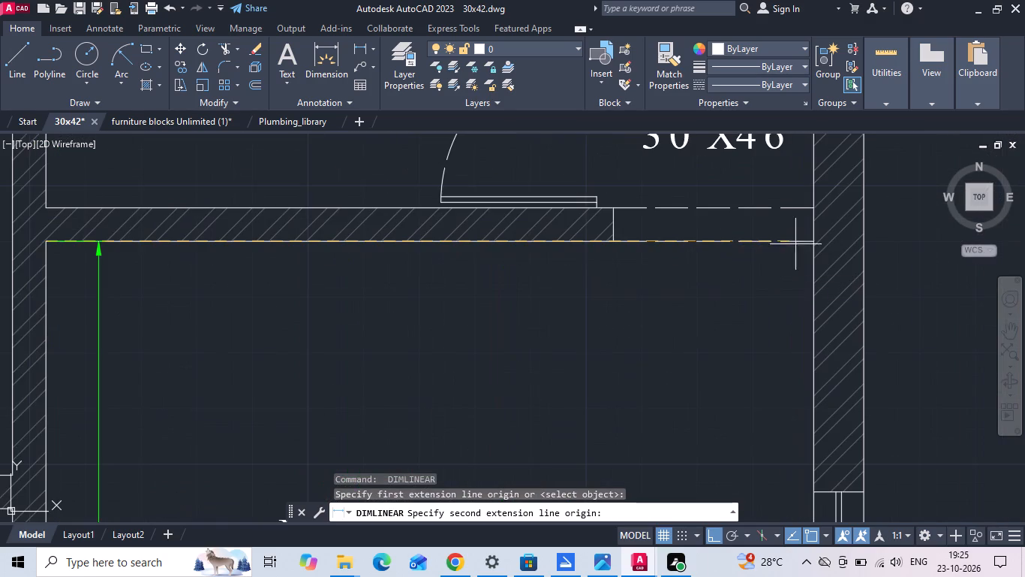
left_click(815, 242)
left_click(783, 295)
Dimension the width and depth of the bedroom's attached toilet, placing both linear dimensions inside the room near its walls.
scroll(757, 325, "down", 1)
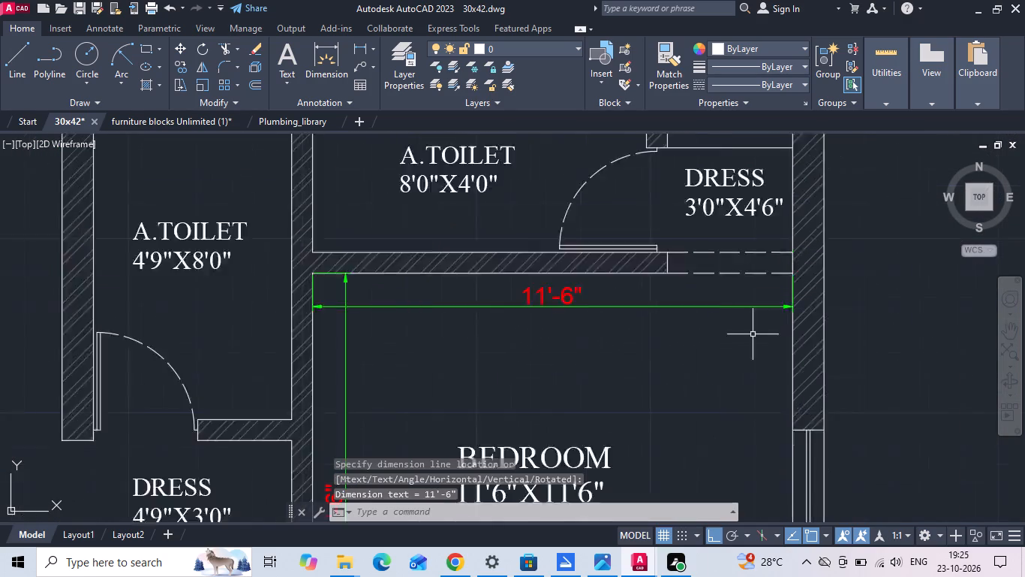
scroll(751, 337, "down", 1)
key("space")
left_click(475, 180)
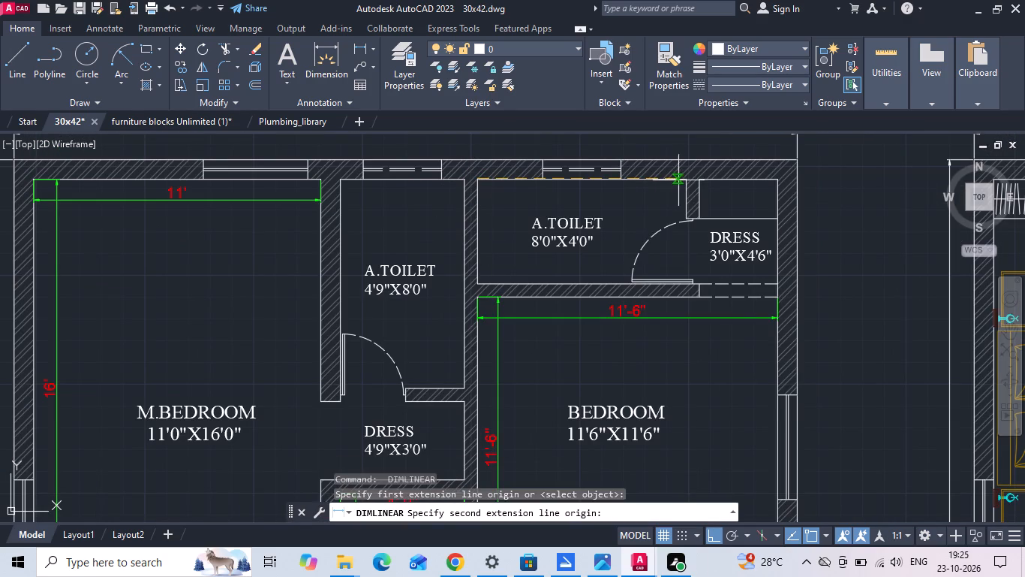
left_click(689, 180)
scroll(664, 184, "up", 2)
left_click(642, 213)
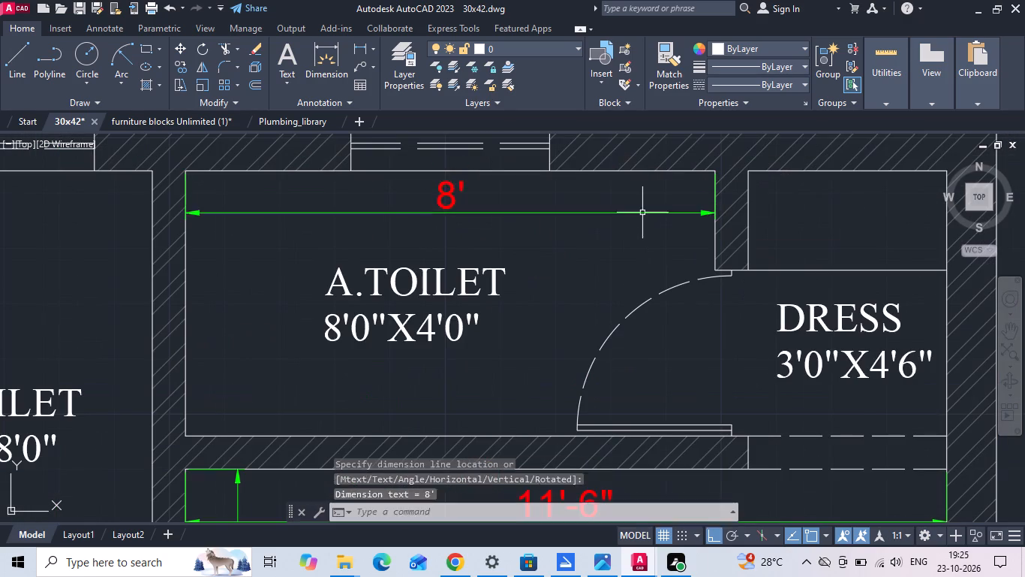
key("space")
left_click(189, 172)
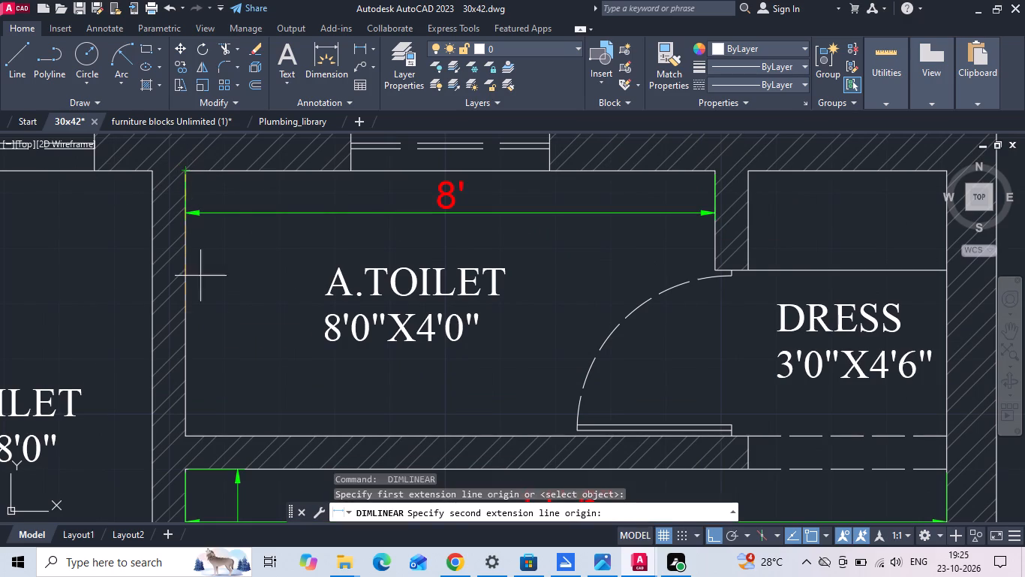
left_click(188, 433)
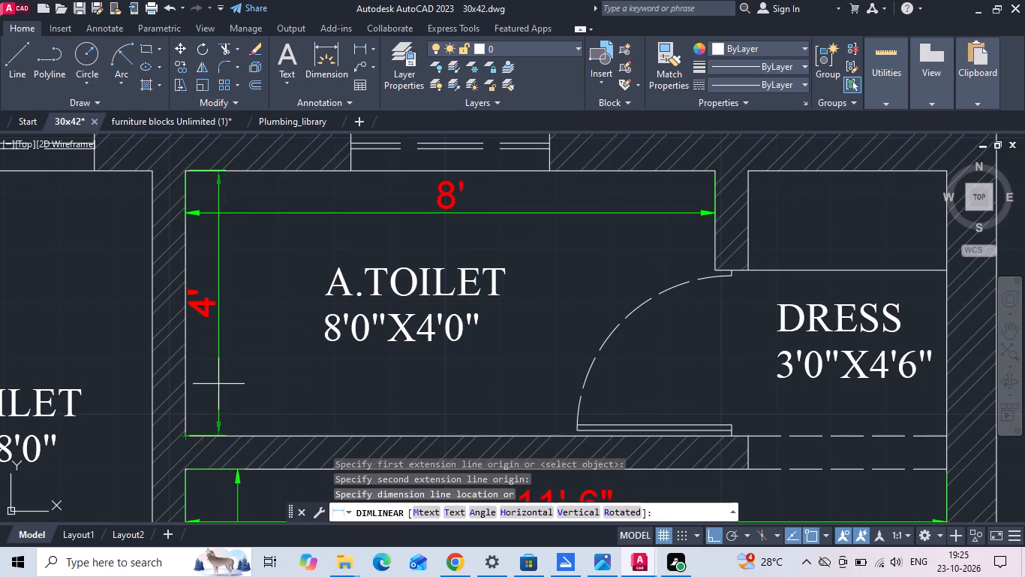
left_click(220, 383)
Add a linear dimension for the width of the bedroom's dress area, placed just inside the outer wall above it.
scroll(293, 357, "down", 1)
scroll(651, 248, "up", 1)
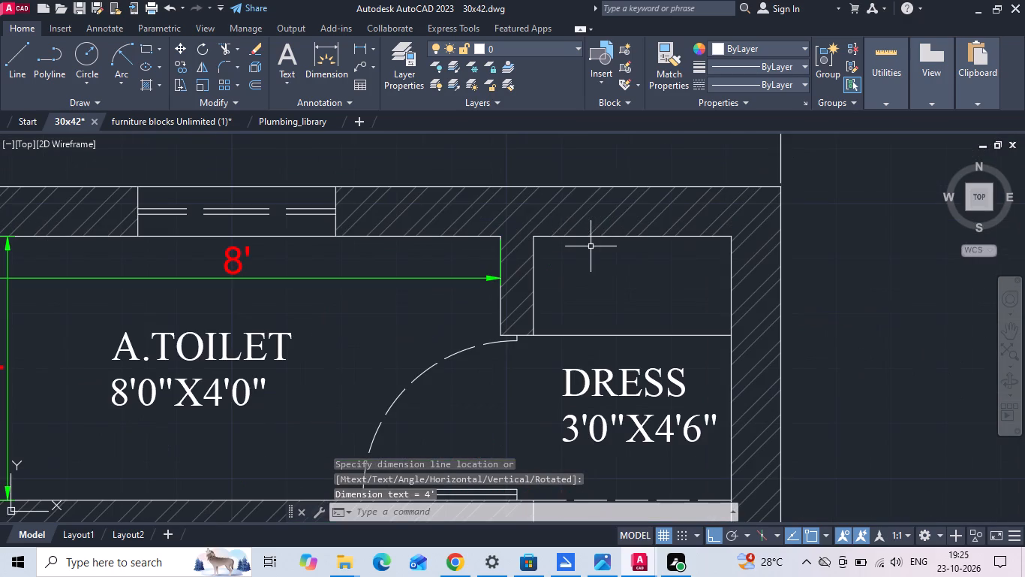
key("space")
left_click(533, 238)
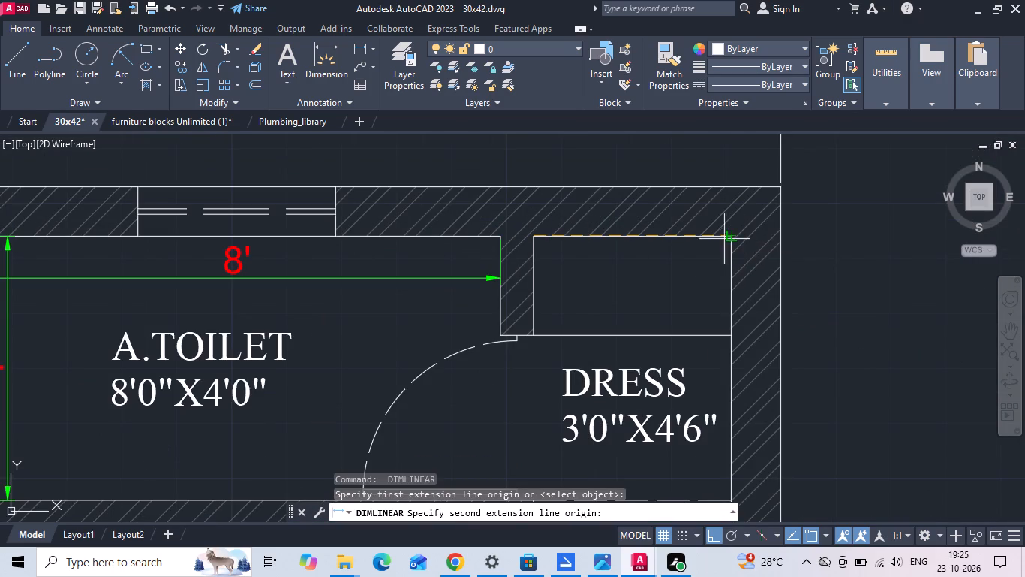
left_click(732, 239)
left_click(715, 273)
Add a linear dimension for the width of the master bedroom's attached toilet, placed just below its window wall.
scroll(734, 258, "down", 1)
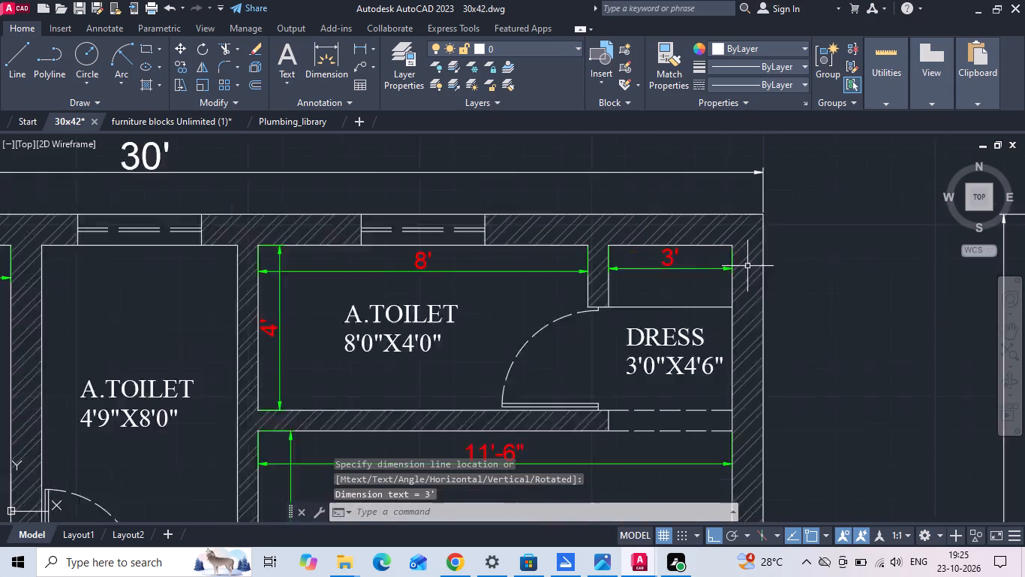
scroll(750, 267, "down", 1)
scroll(297, 290, "up", 1)
key("space")
left_click(311, 236)
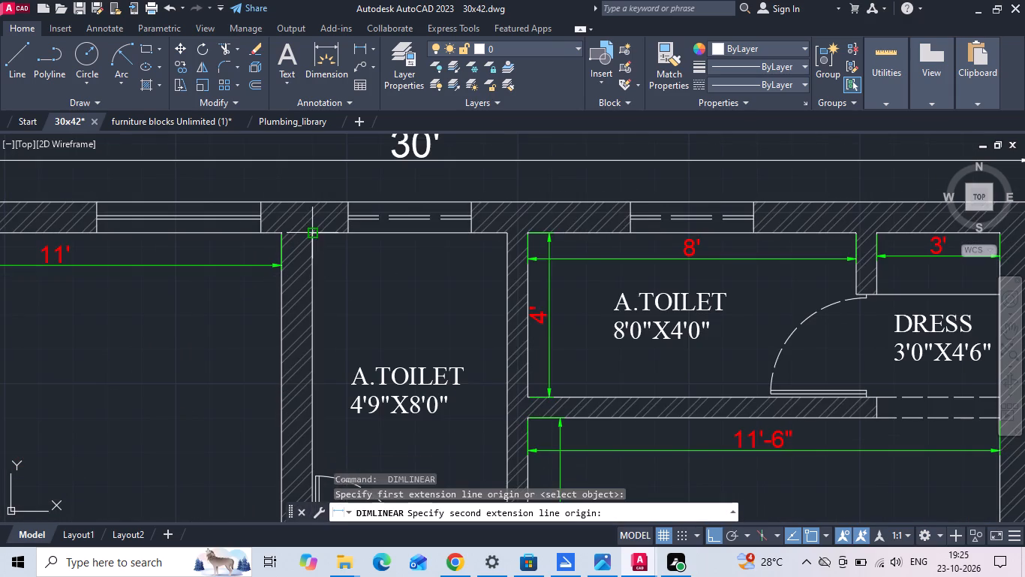
left_click(507, 236)
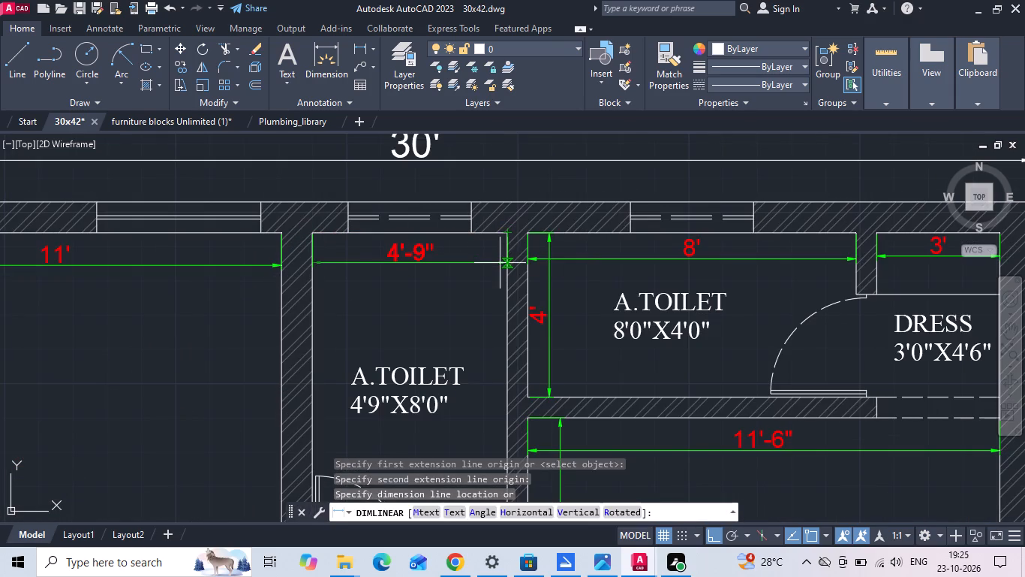
left_click(500, 263)
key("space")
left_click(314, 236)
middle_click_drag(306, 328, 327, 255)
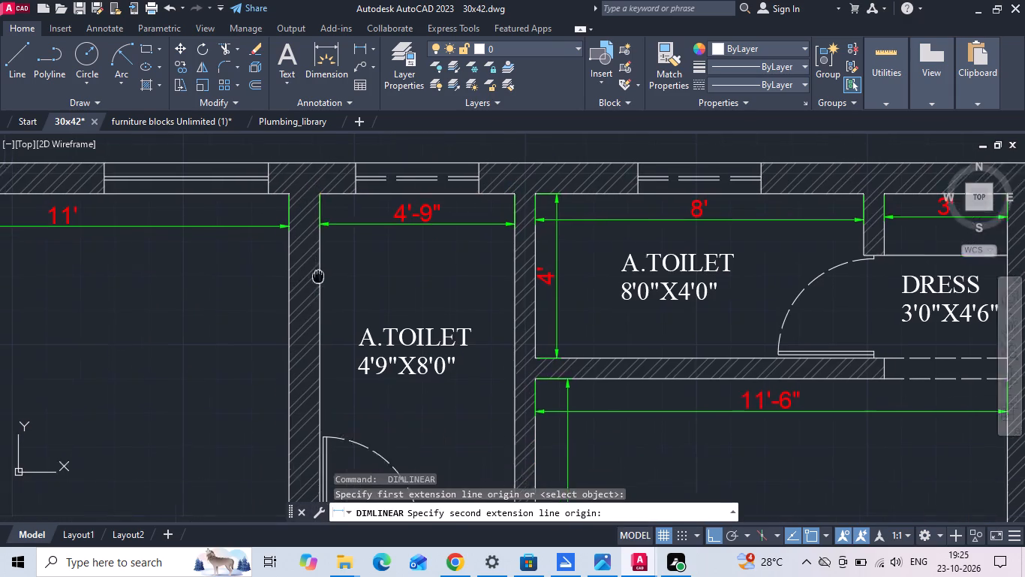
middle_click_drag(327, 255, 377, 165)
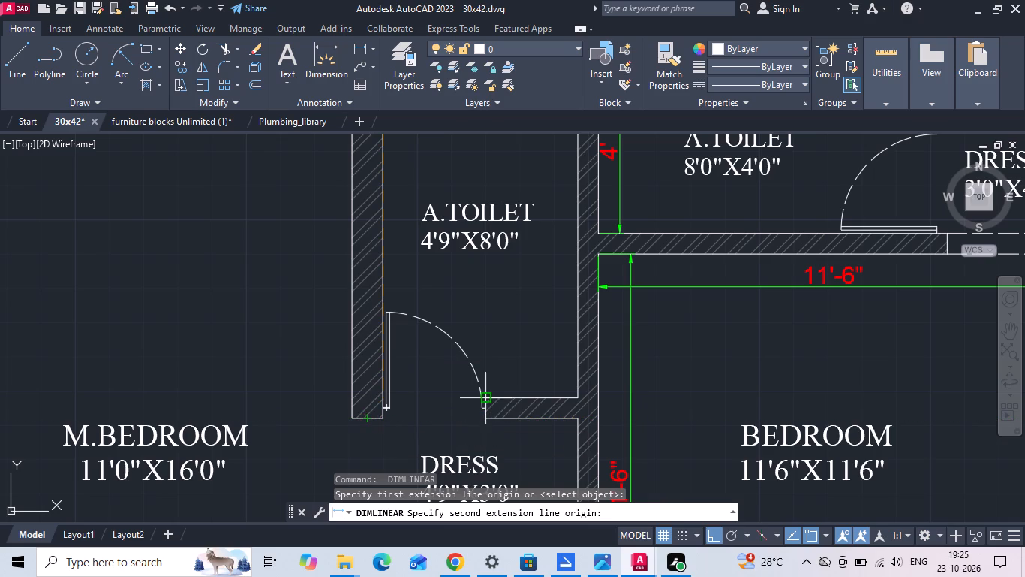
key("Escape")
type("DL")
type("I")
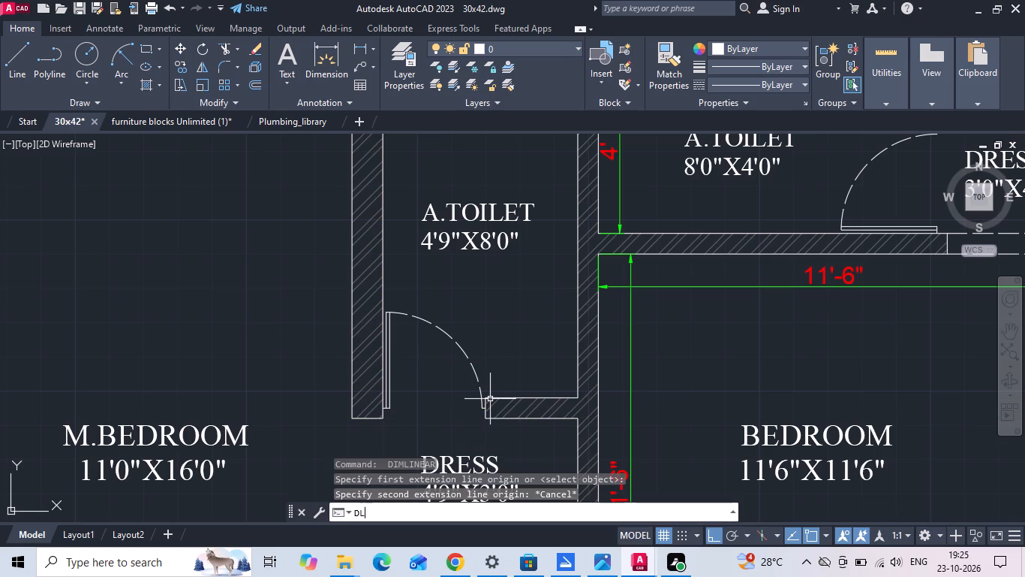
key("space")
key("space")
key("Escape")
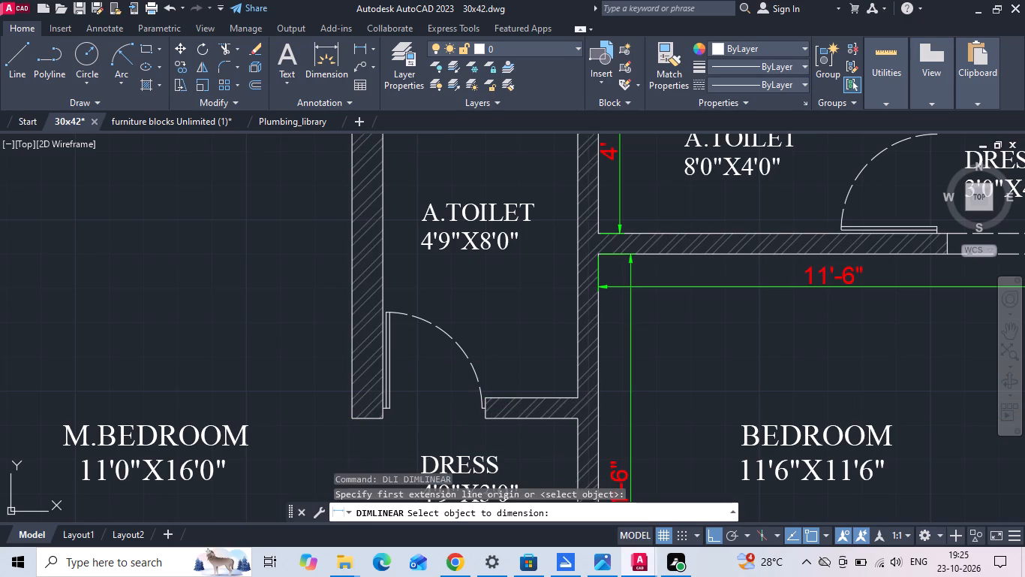
Dimension the length of the master bedroom's attached toilet, placed inside along the wall shared with the other toilet.
type("DLI")
key("space")
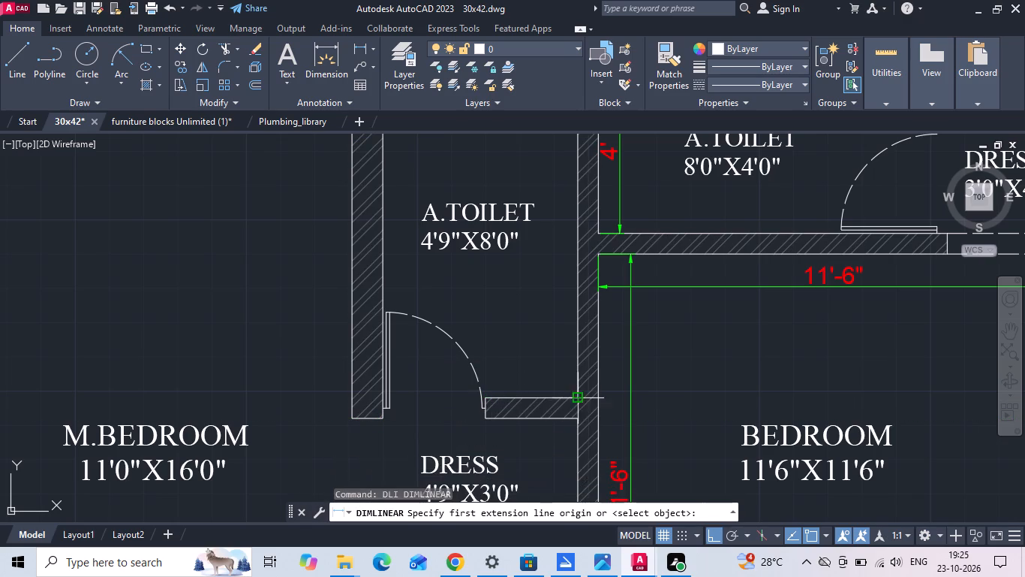
scroll(576, 403, "up", 2)
left_click(578, 391)
scroll(549, 438, "down", 2)
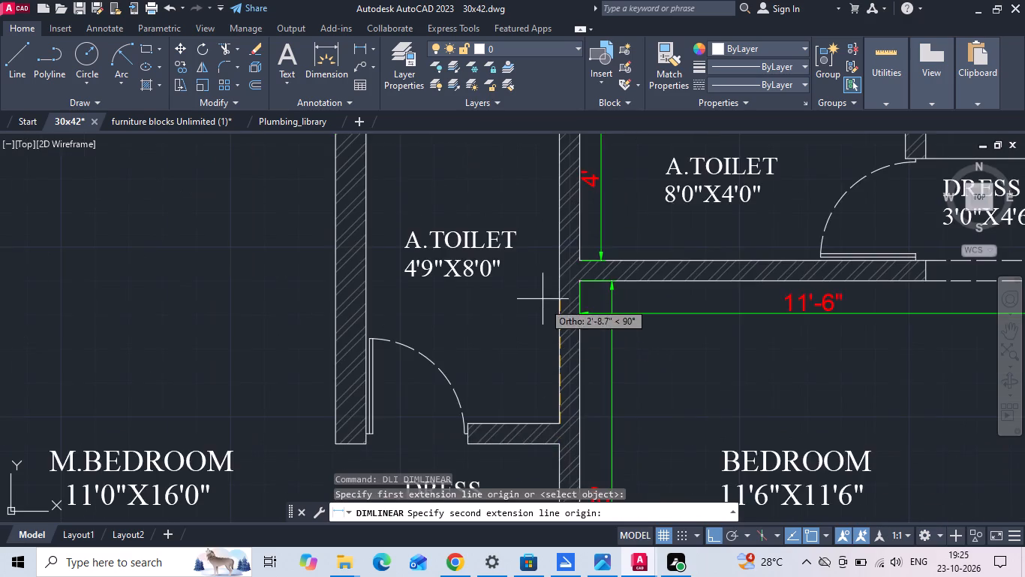
middle_click_drag(543, 306, 538, 464)
scroll(537, 278, "up", 1)
left_click(567, 241)
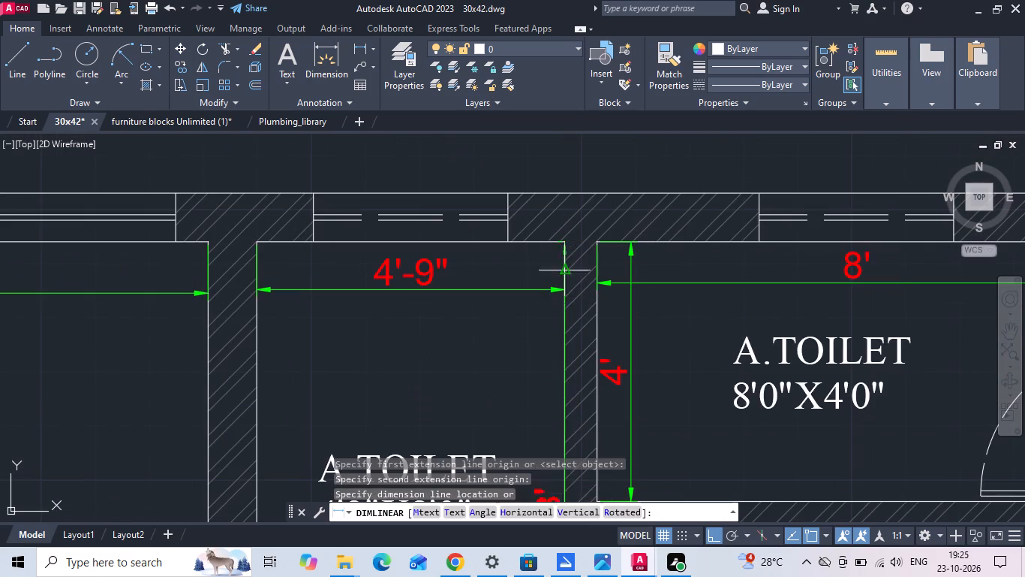
middle_click_drag(531, 338, 560, 144)
left_click(570, 273)
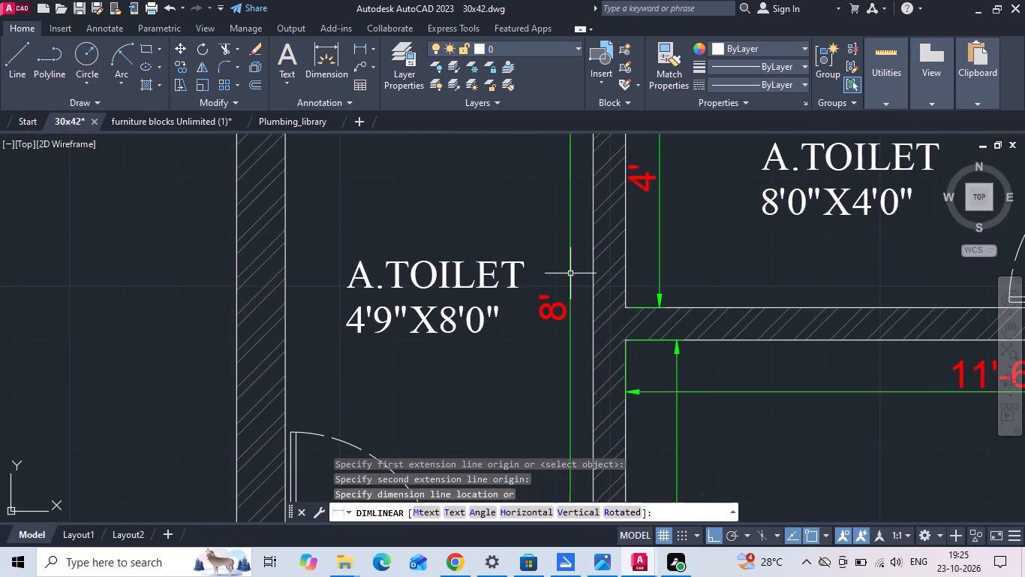
Add a linear dimension for the dining area's depth between the master bedroom and kitchen walls, placed beside the window wall.
scroll(569, 255, "down", 2)
scroll(330, 312, "down", 1)
middle_click_drag(313, 377, 376, 186)
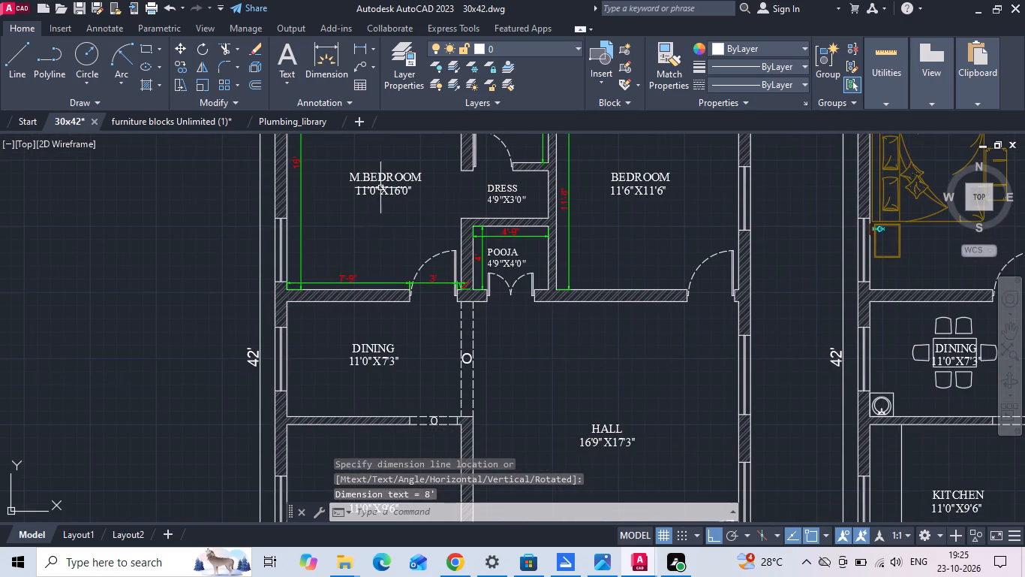
scroll(456, 286, "up", 3)
scroll(566, 174, "down", 2)
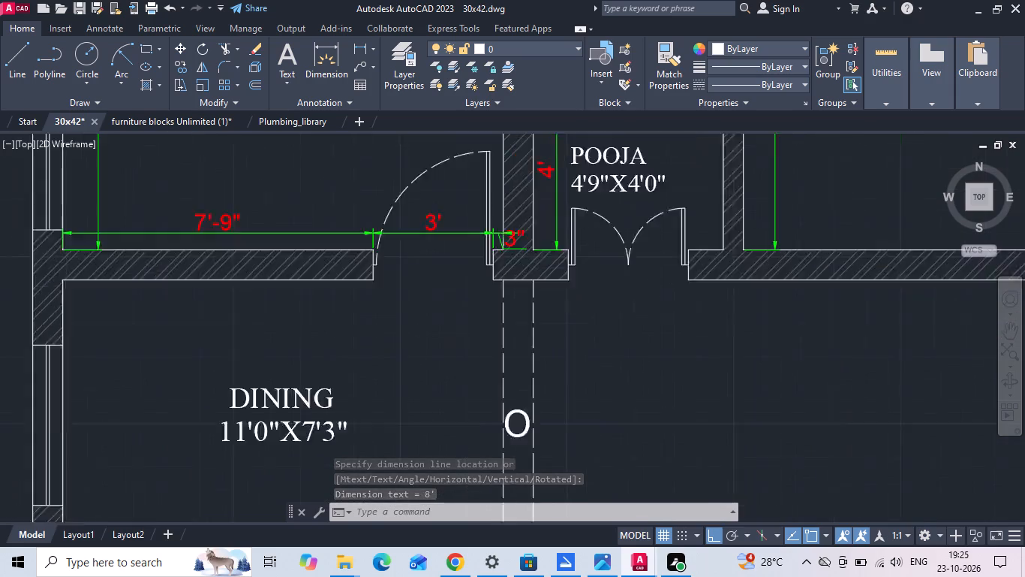
scroll(572, 168, "down", 1)
scroll(436, 226, "up", 1)
left_click(360, 45)
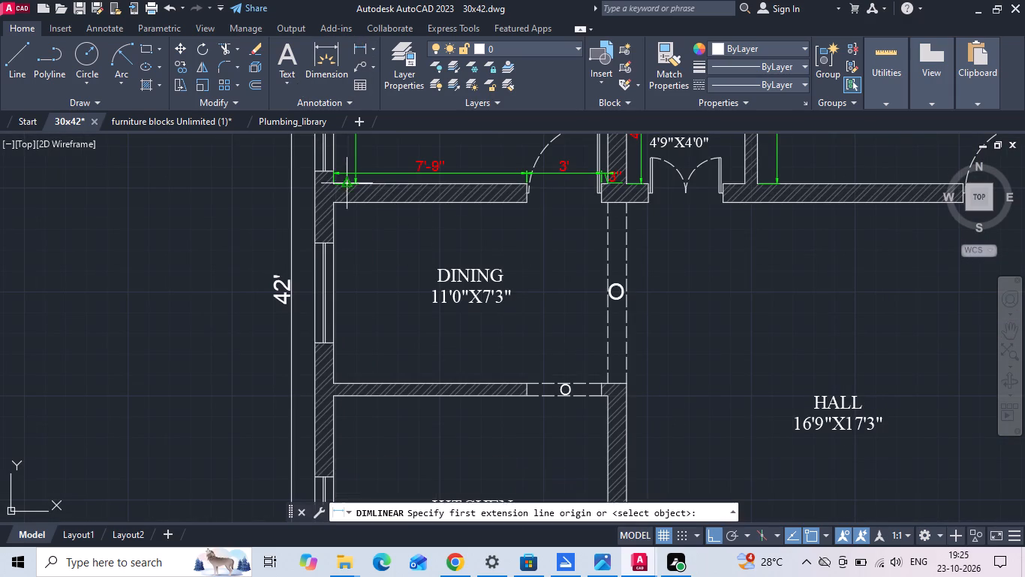
left_click(335, 204)
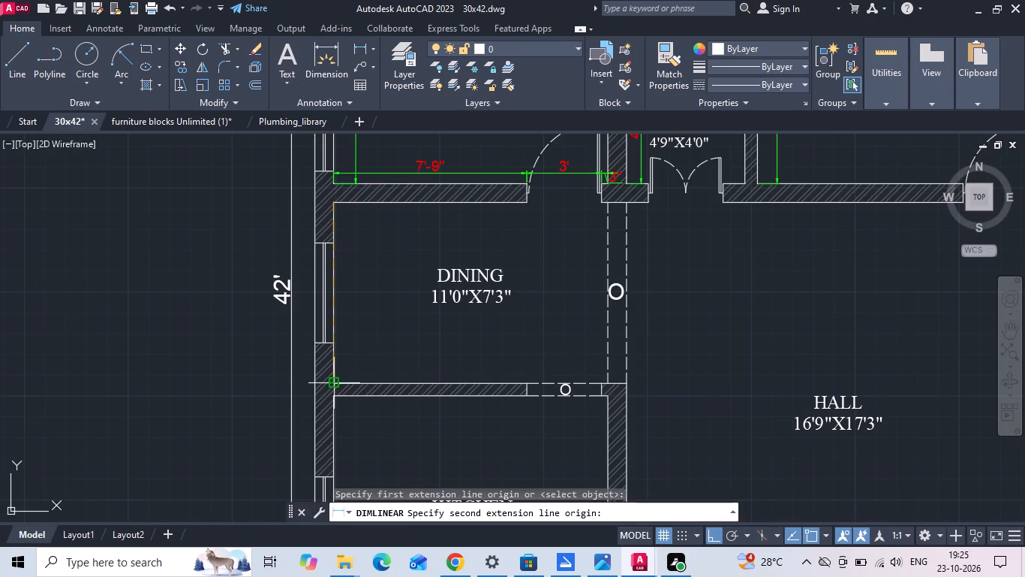
left_click(335, 385)
left_click(353, 362)
Add a linear dimension for the dining area's width, placed just below the master bedroom wall.
key("space")
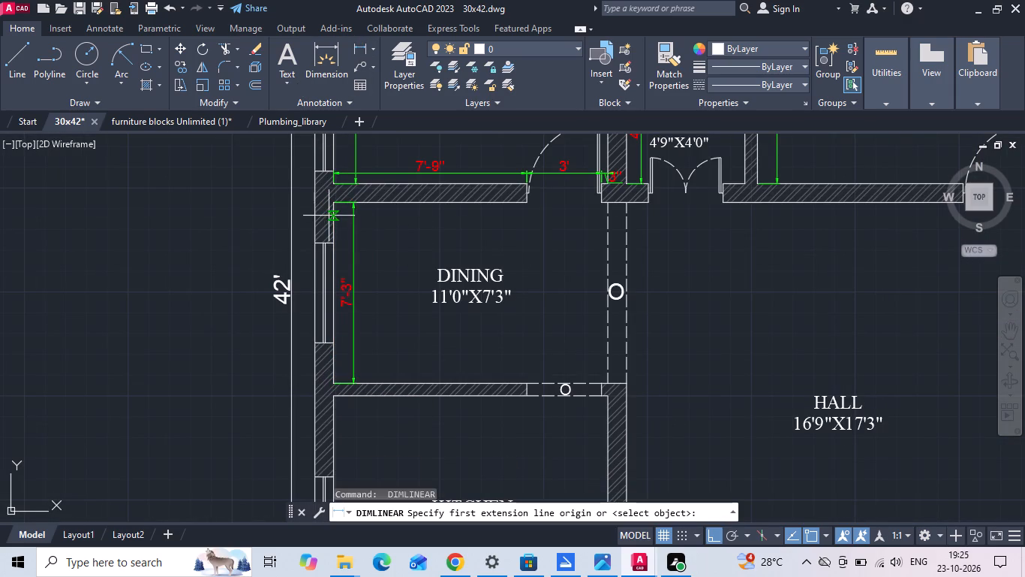
left_click(329, 206)
scroll(588, 212, "up", 1)
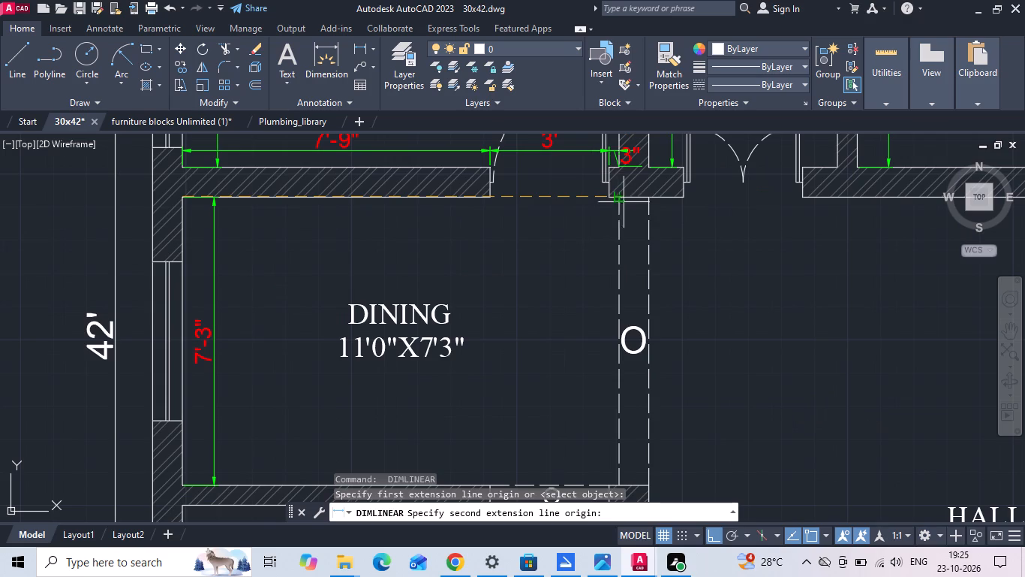
left_click(622, 198)
left_click(612, 222)
Add a linear dimension for the kitchen's depth between the dining and staircase walls, placed just inside the window-side outer wall.
scroll(478, 222, "down", 2)
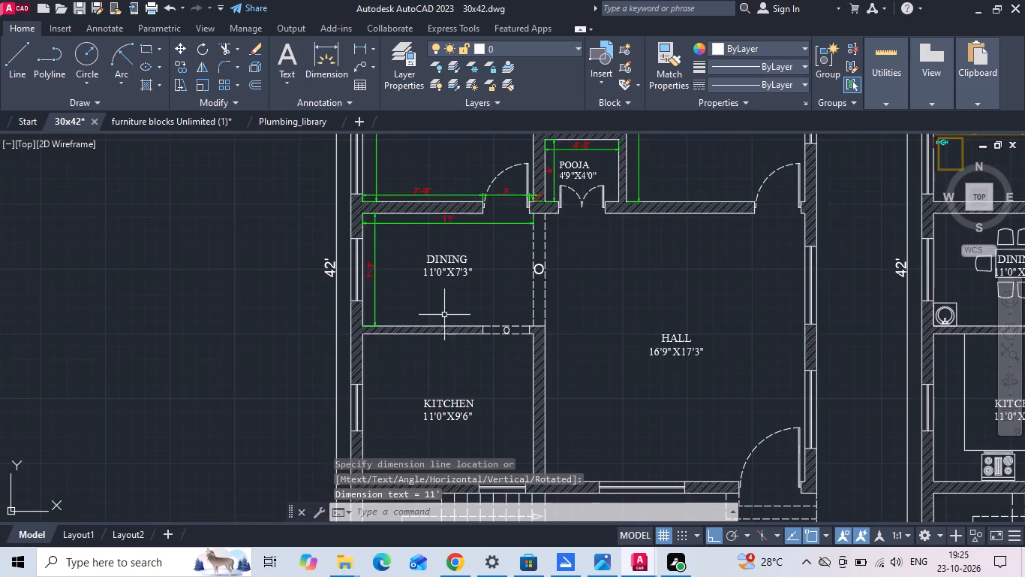
scroll(418, 407, "up", 1)
middle_click_drag(410, 384, 406, 330)
key("space")
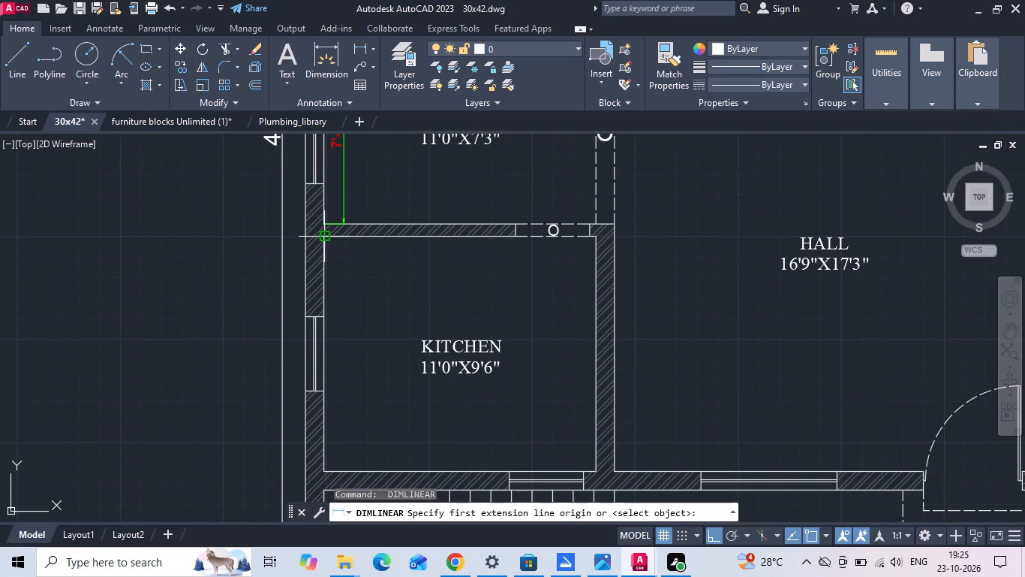
left_click(326, 238)
middle_click_drag(335, 361, 335, 353)
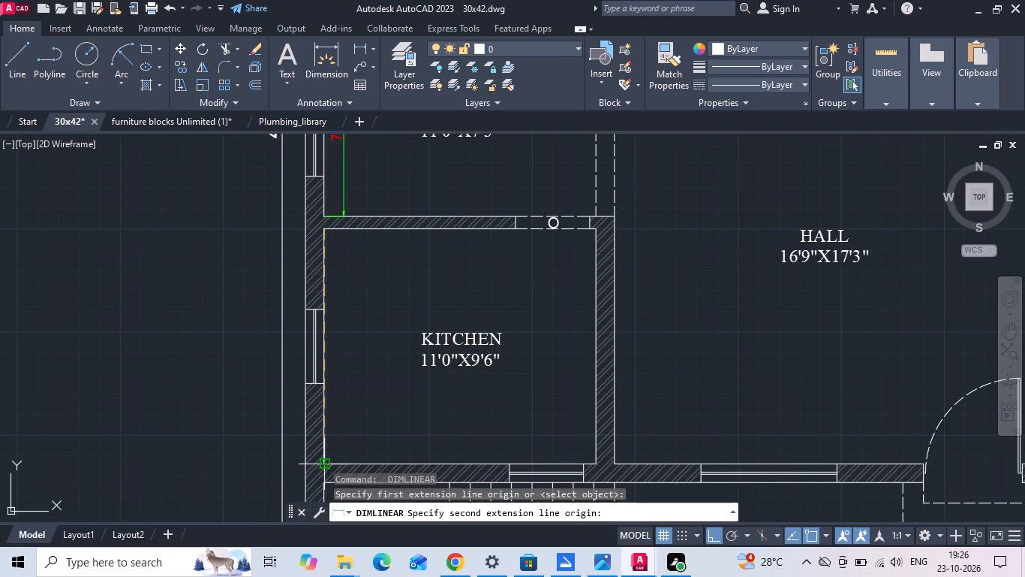
left_click(320, 464)
left_click(343, 430)
Add a linear dimension for the kitchen's width, placed just below the wall shared with the dining area.
key("space")
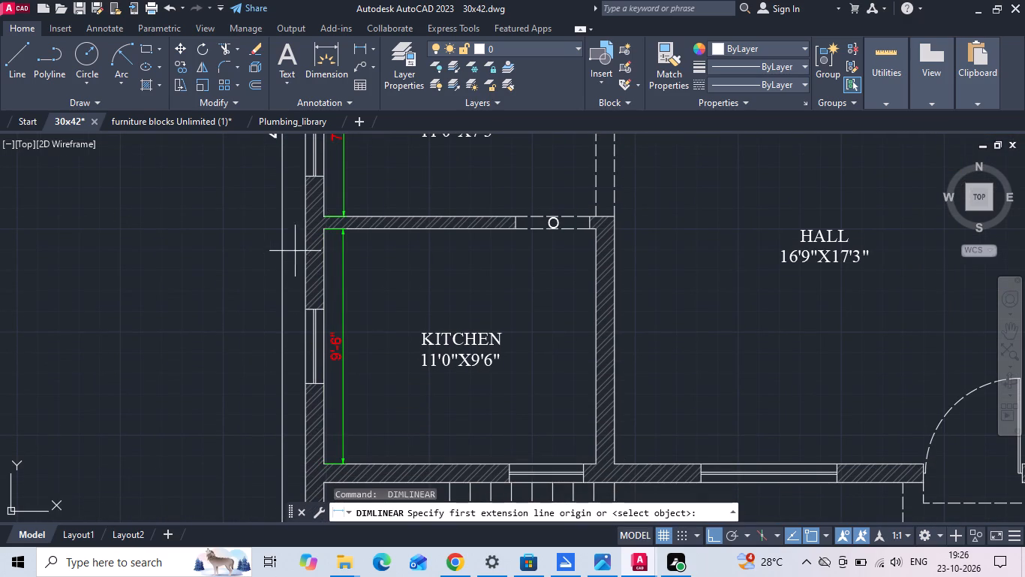
left_click(320, 229)
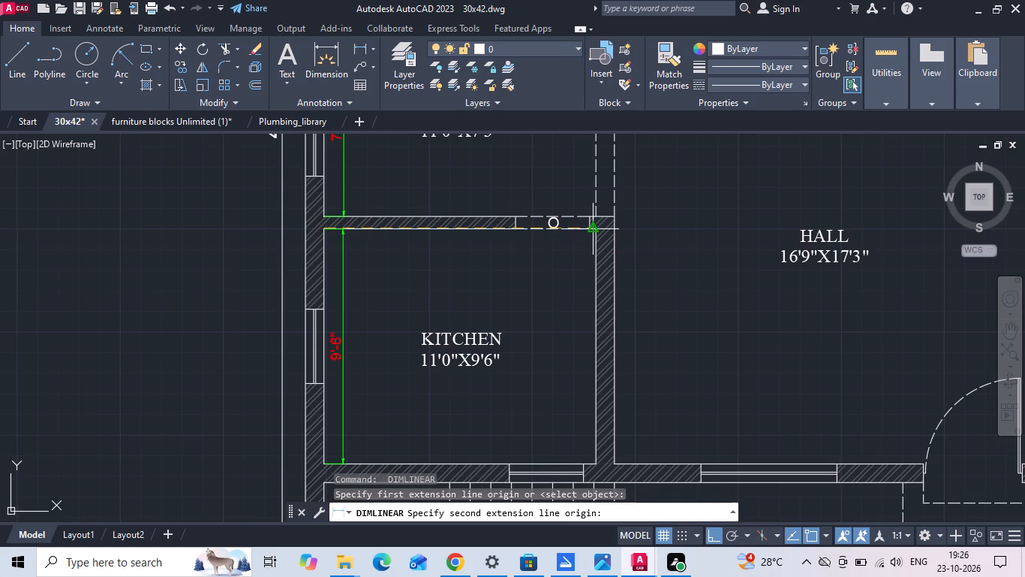
scroll(594, 233, "up", 1)
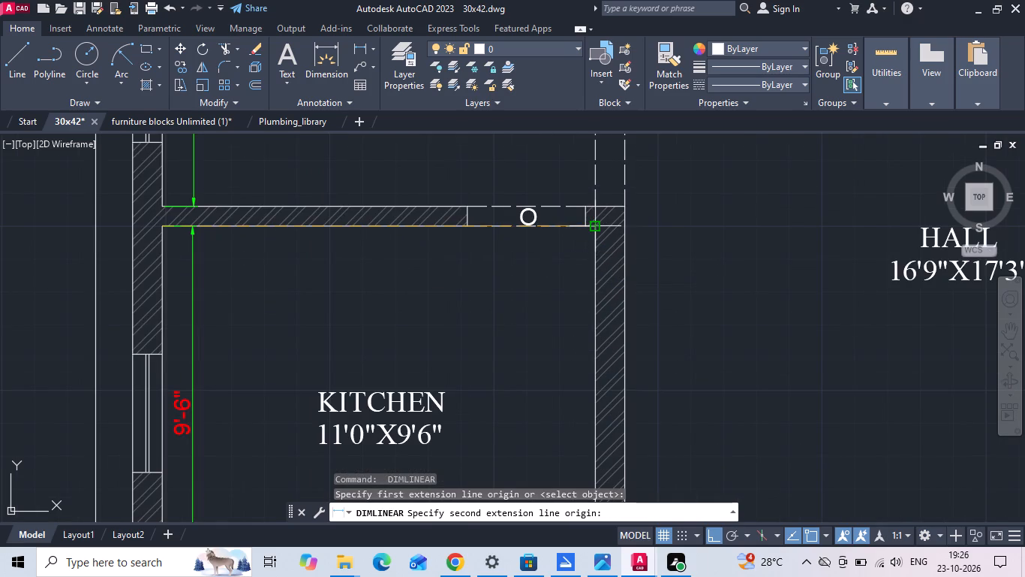
left_click(597, 226)
left_click(588, 258)
Add a linear dimension for the hall's full width from the dining opening to the outer wall, placed just below the pooja and bedroom wall.
scroll(295, 270, "down", 2)
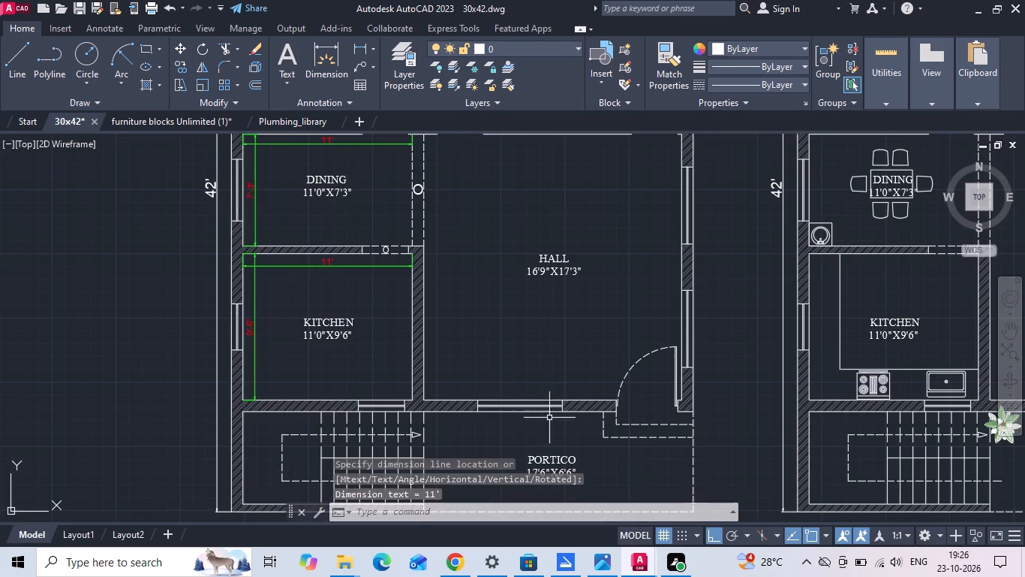
middle_click_drag(541, 270, 525, 382)
scroll(461, 256, "up", 1)
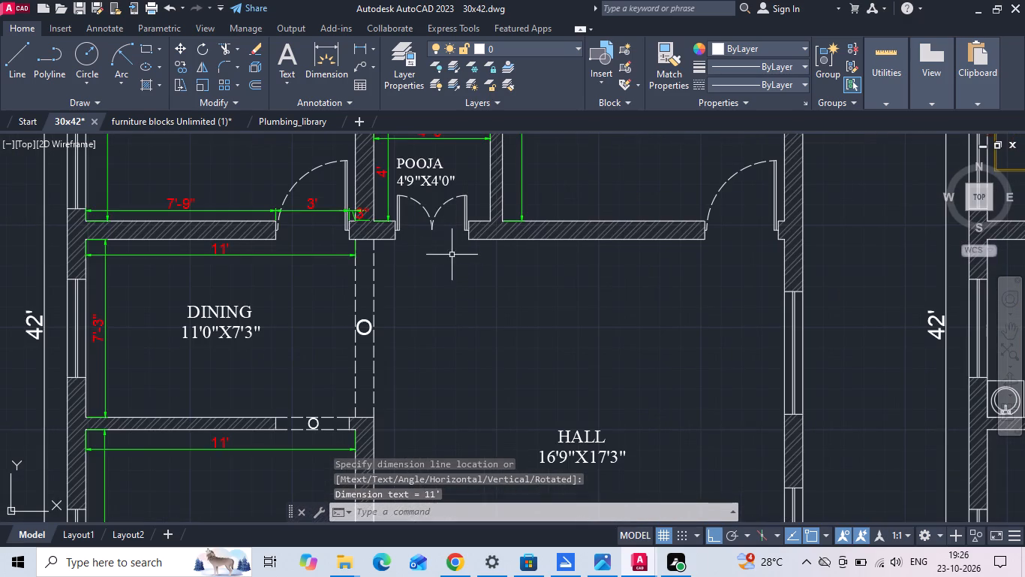
key("space")
scroll(374, 245, "up", 2)
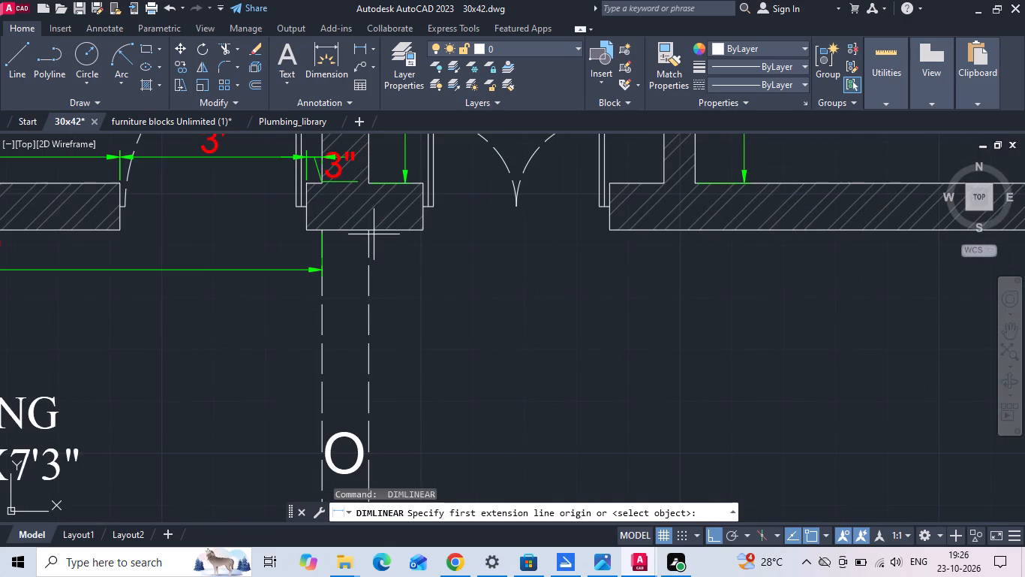
left_click(368, 231)
scroll(365, 267, "down", 2)
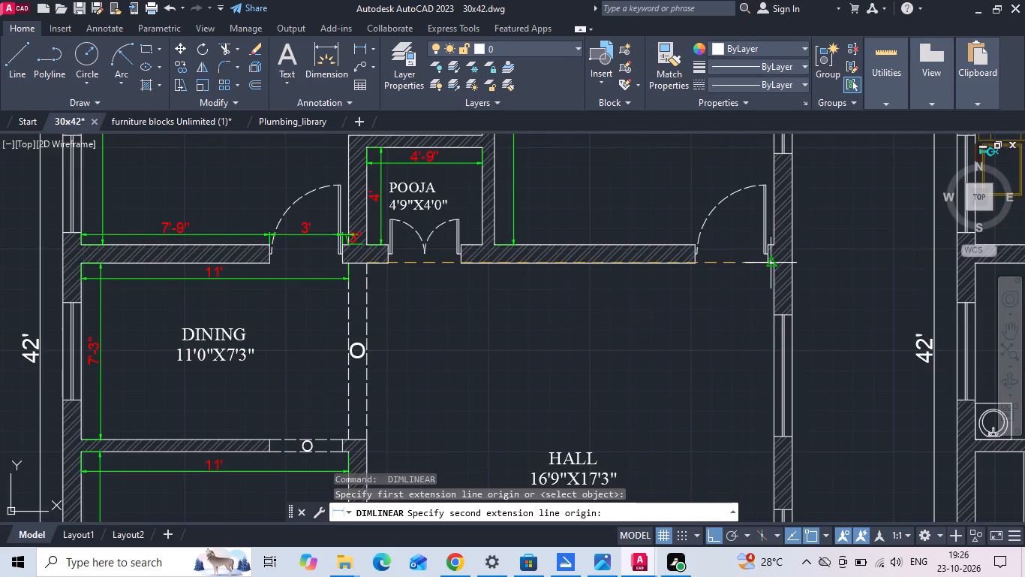
left_click(780, 264)
left_click(767, 284)
Add a linear dimension for the hall's full length, placed just inside the hall beside the dining opening and kitchen wall.
key("space")
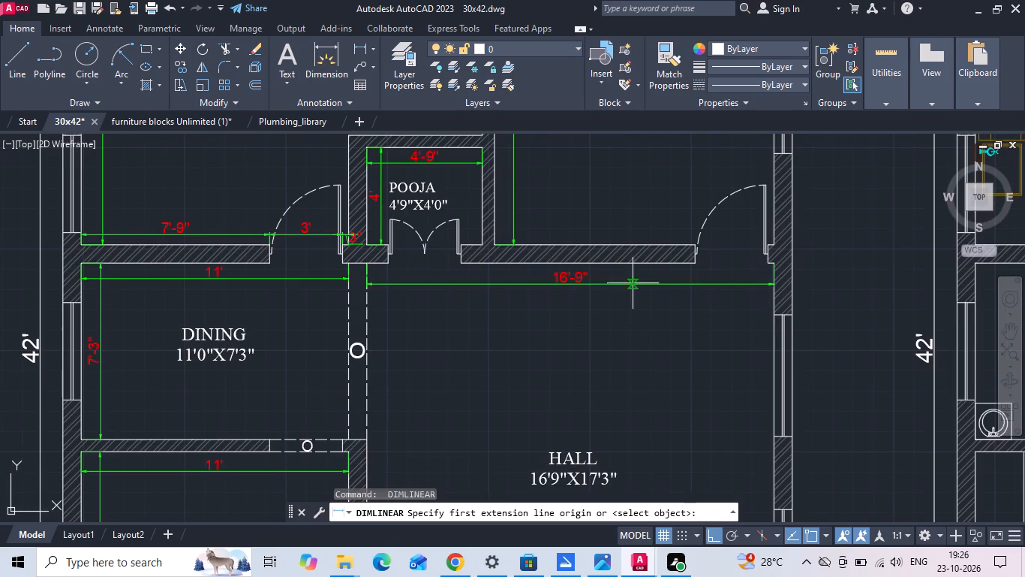
scroll(578, 236, "down", 1)
middle_click_drag(610, 319, 594, 273)
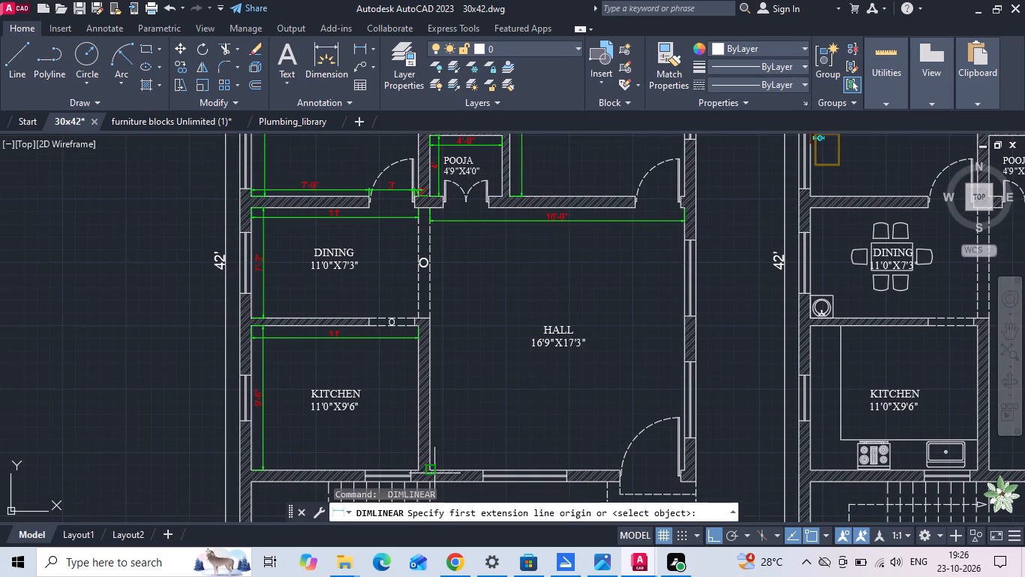
left_click(432, 473)
scroll(440, 197, "up", 2)
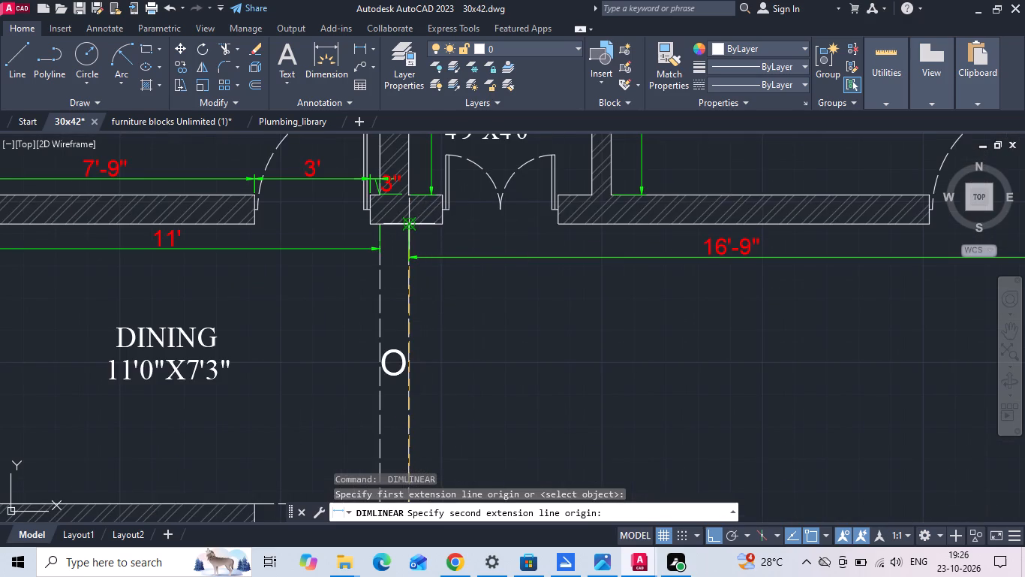
left_click(410, 225)
scroll(432, 229, "down", 2)
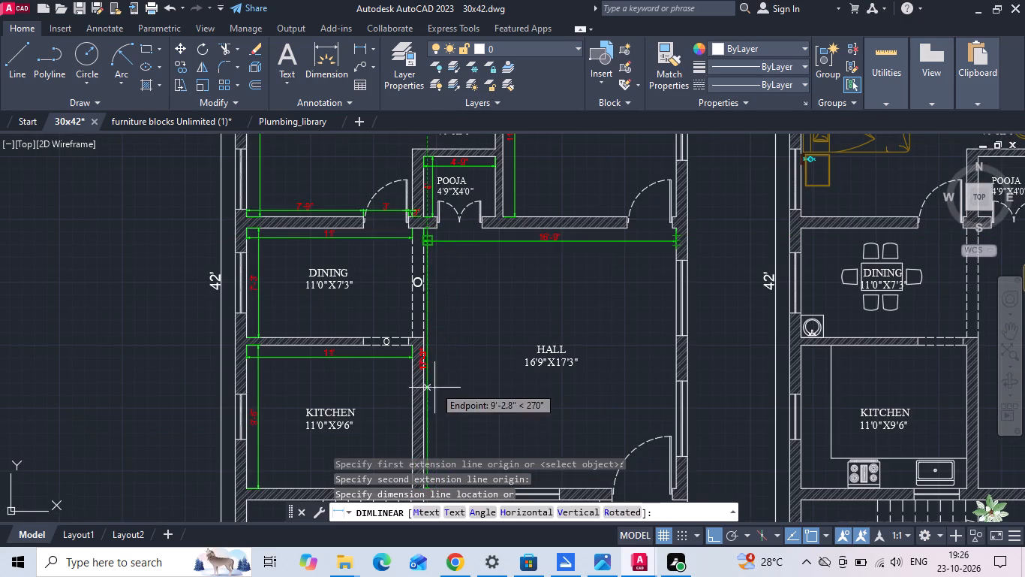
scroll(435, 404, "up", 2)
left_click(438, 316)
Dimension the hall's portico-side wall from the kitchen wall corner to the near jamb of the main door, placed inside the hall.
scroll(438, 315, "down", 2)
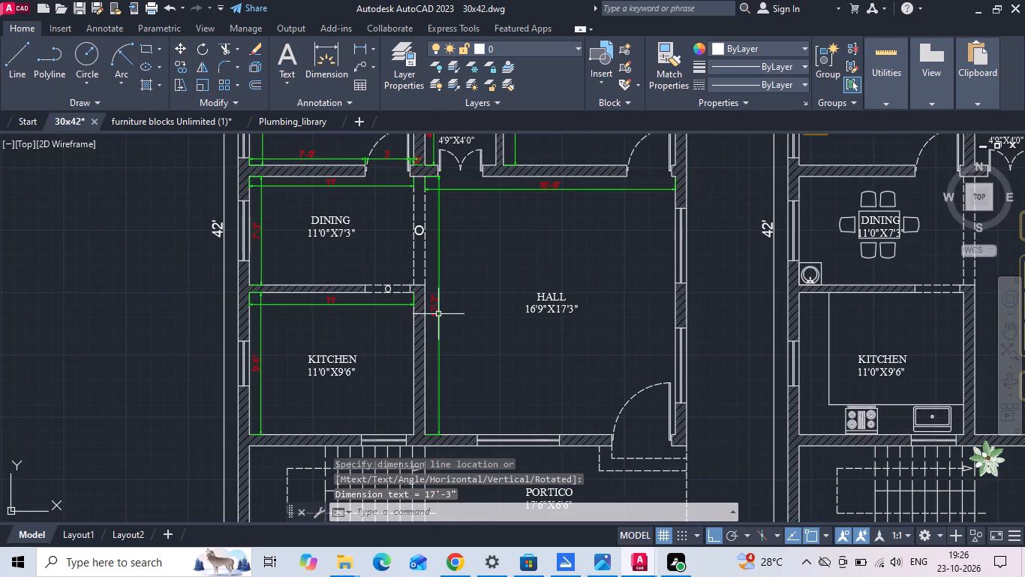
middle_click_drag(499, 379, 490, 313)
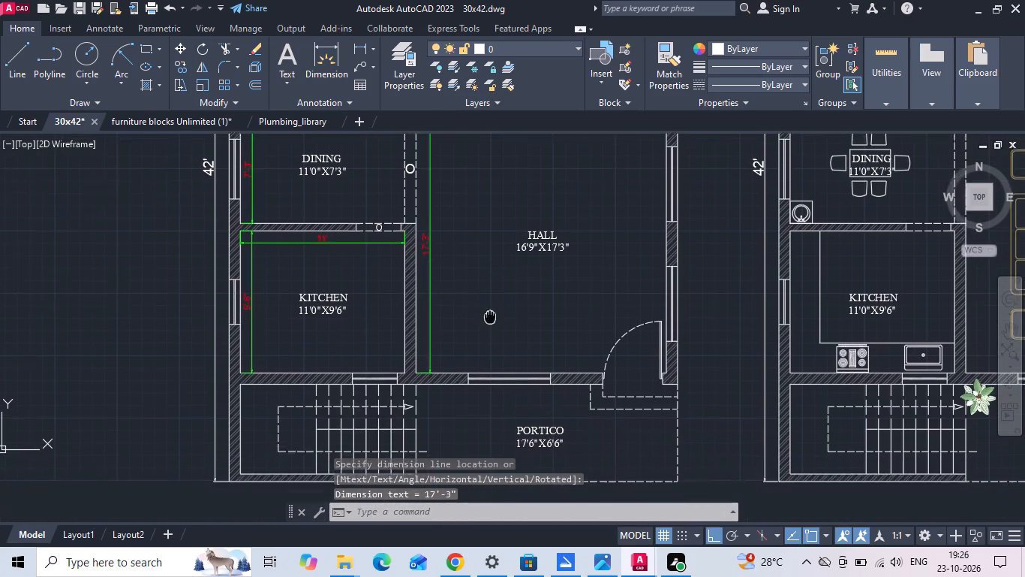
scroll(387, 367, "up", 2)
key("space")
left_click(456, 373)
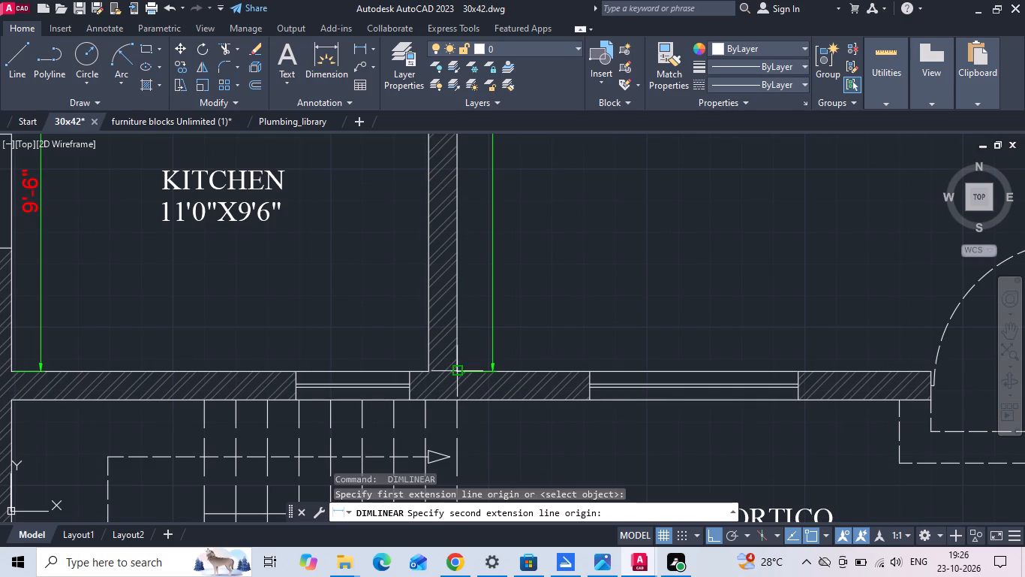
middle_click_drag(696, 368, 254, 388)
scroll(450, 397, "up", 2)
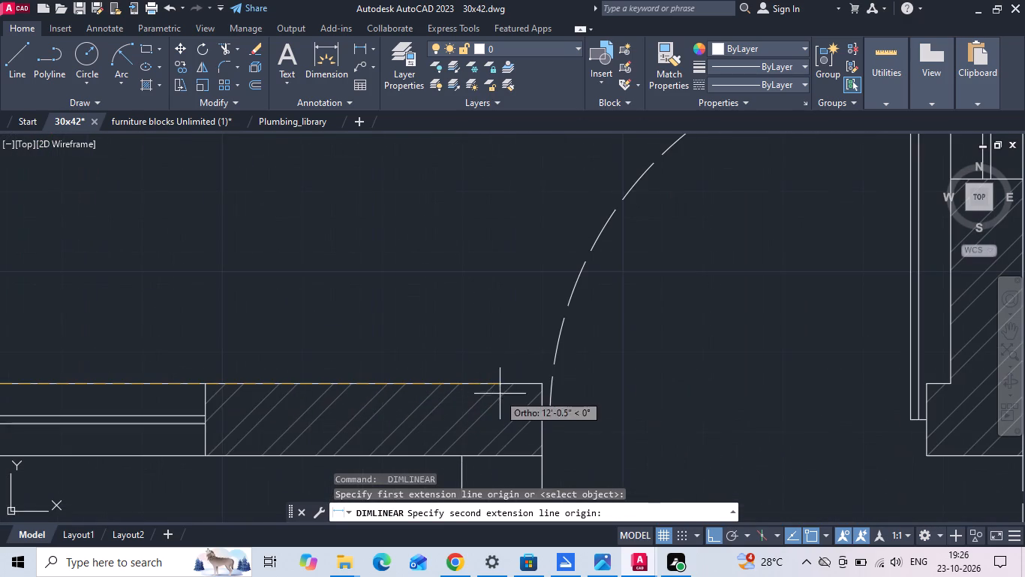
left_click(543, 387)
left_click(535, 350)
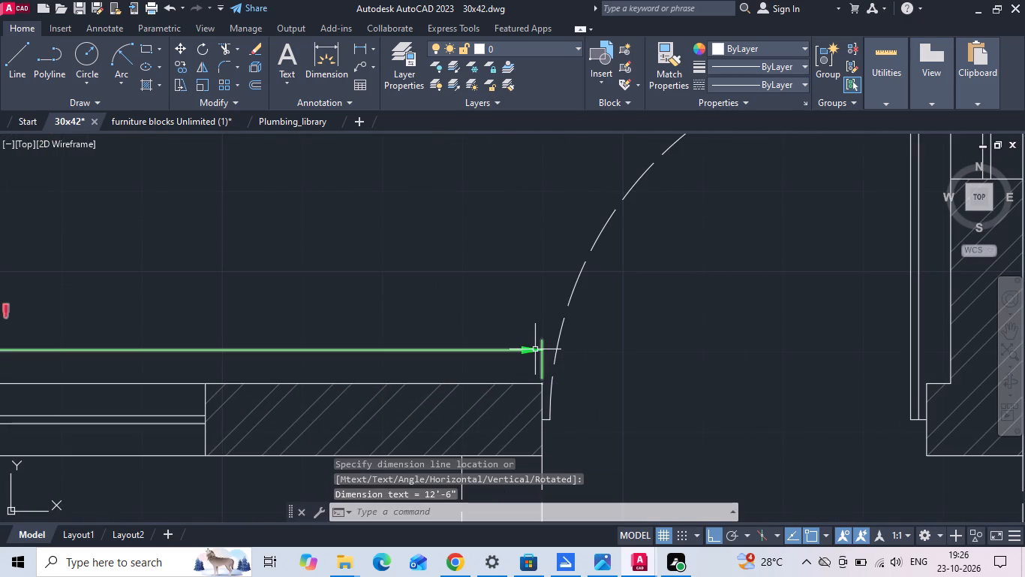
Continue that dimension chain across the main door opening and the short wall return up to the outer wall's inner face.
type("DIMCNT")
key("space")
middle_click_drag(632, 357, 633, 357)
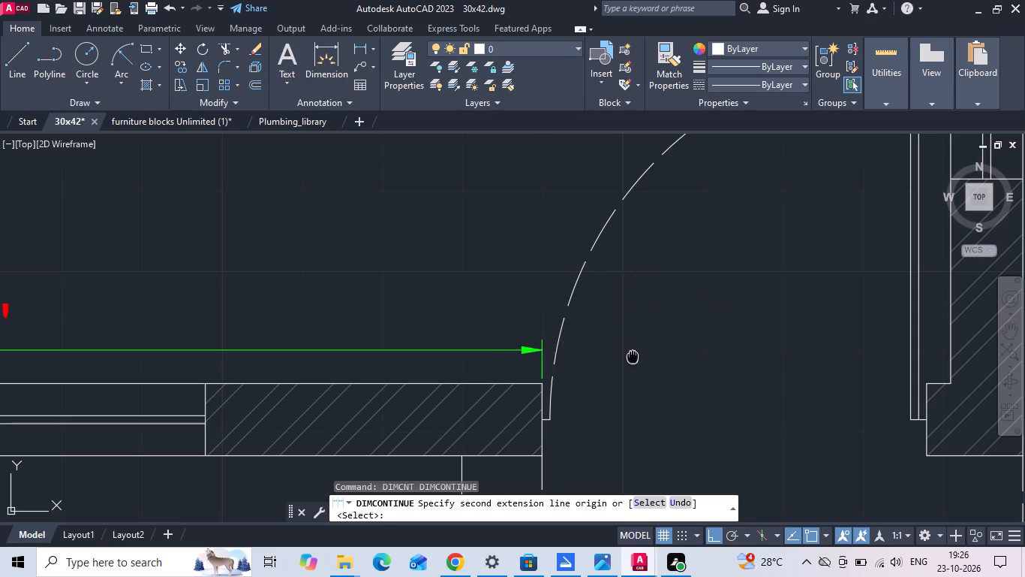
middle_click_drag(633, 357, 351, 358)
scroll(651, 364, "up", 1)
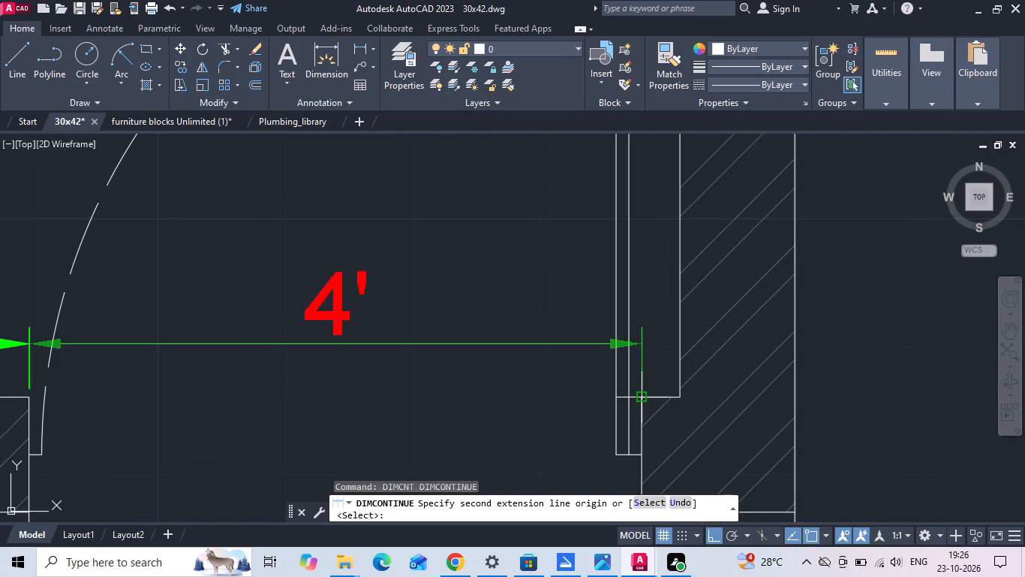
left_click(645, 394)
left_click(676, 397)
key("Escape")
Add a linear dimension for the kitchen's width along the staircase-side wall, placed just inside the kitchen.
scroll(749, 355, "down", 5)
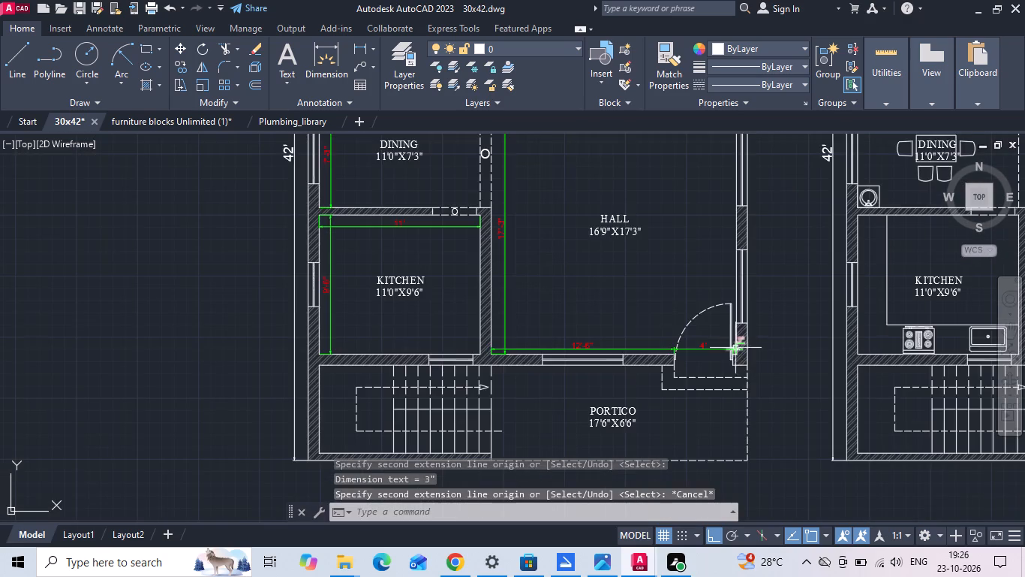
scroll(431, 355, "up", 1)
left_click(362, 47)
scroll(261, 402, "up", 1)
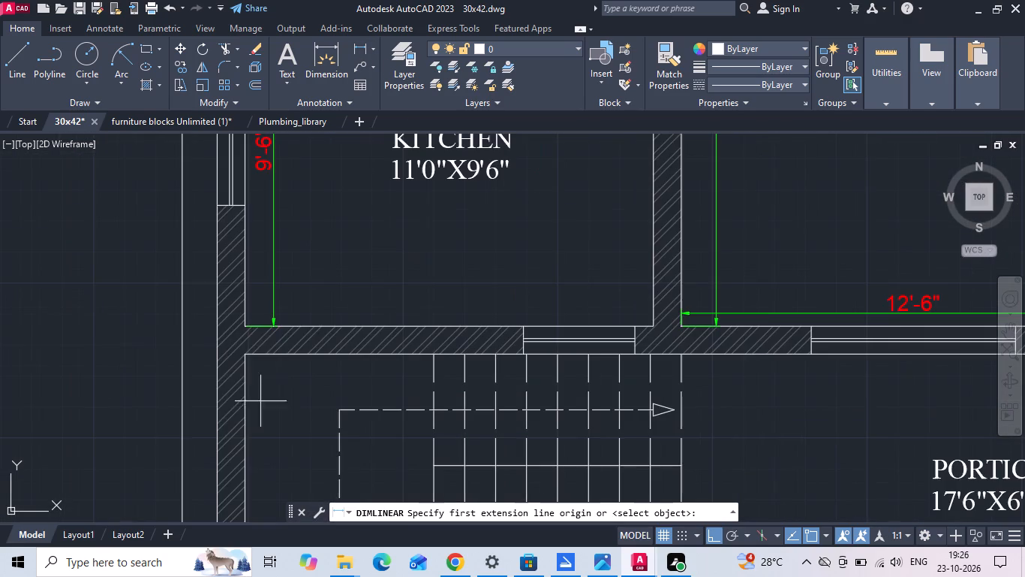
left_click_drag(243, 326, 259, 329)
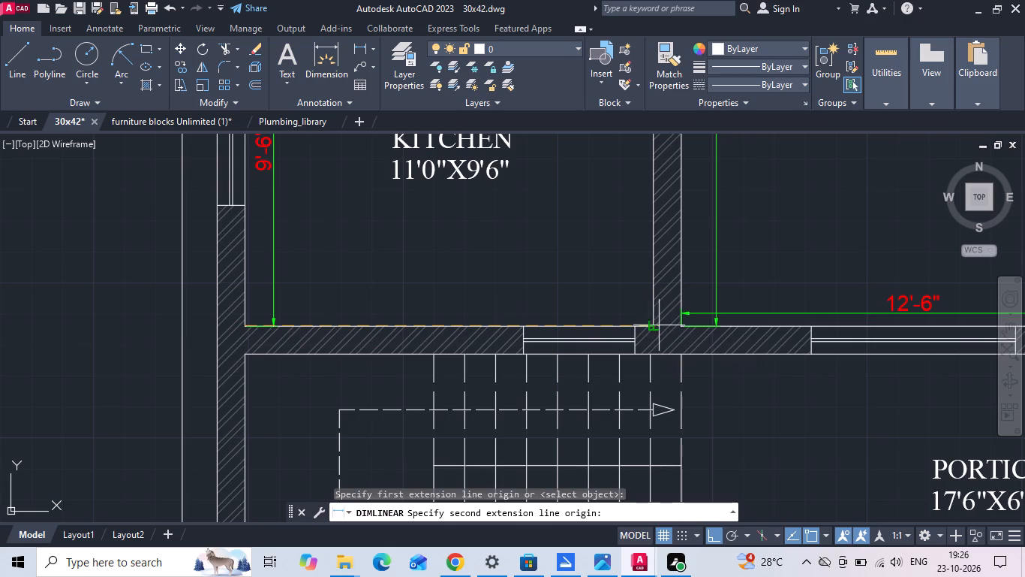
left_click(657, 325)
left_click(651, 303)
Dimension the staircase landing's length from the outer wall's inner face to the first tread line, placed just above the front wall.
scroll(451, 307, "down", 2)
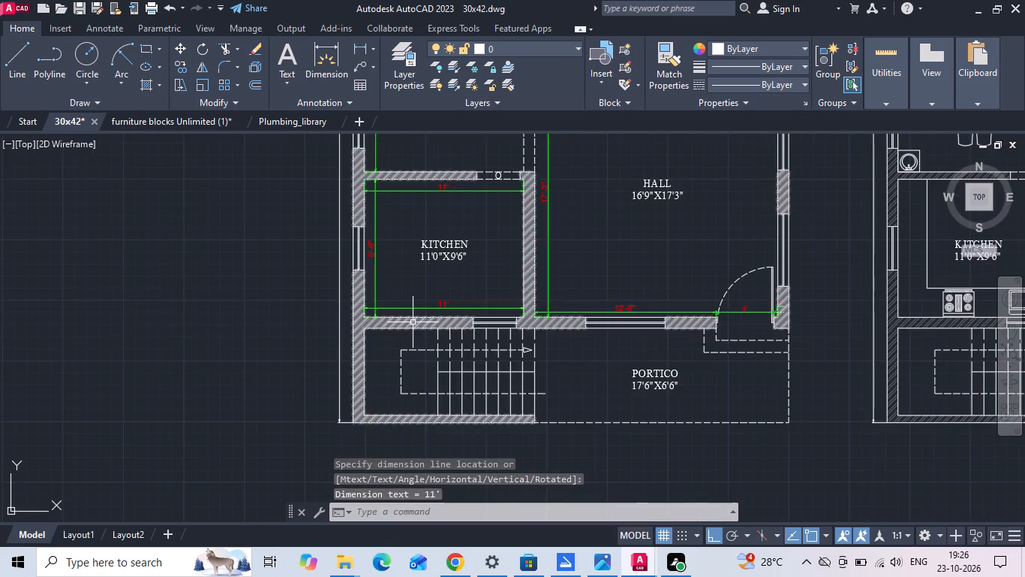
scroll(413, 322, "down", 2)
scroll(746, 229, "up", 2)
middle_click_drag(753, 234, 645, 342)
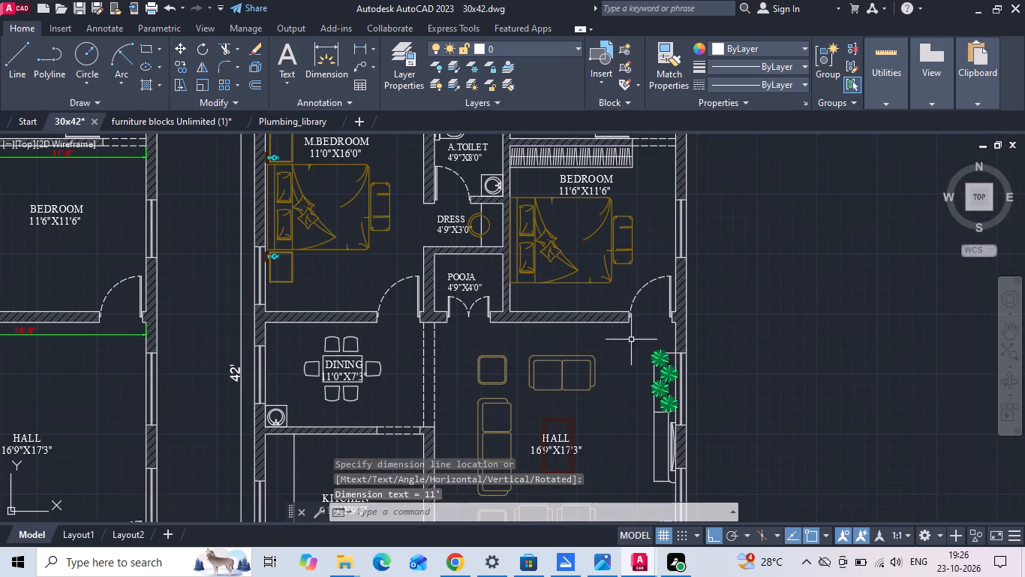
left_click(359, 43)
middle_click_drag(198, 301, 468, 375)
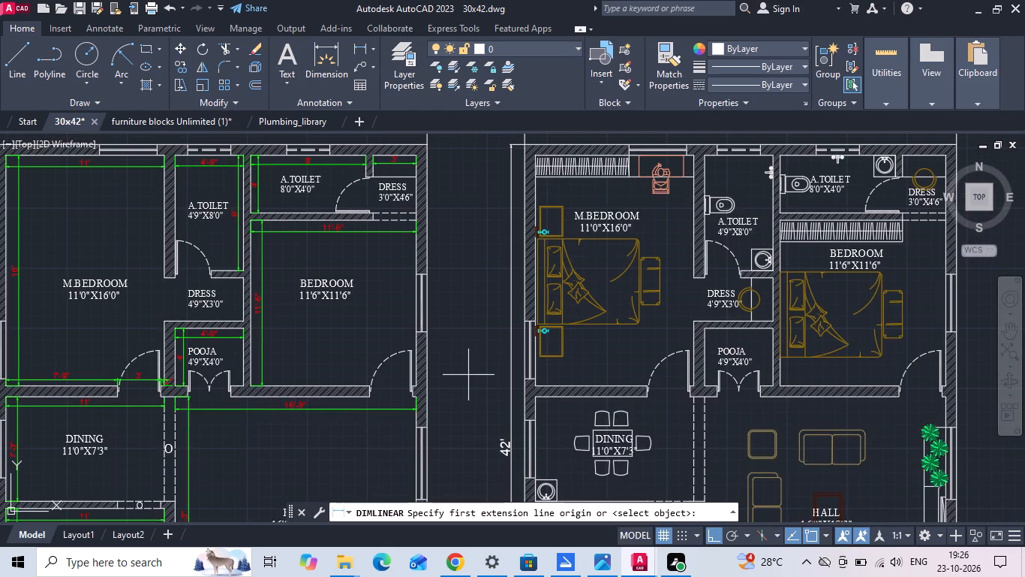
scroll(500, 313, "down", 1)
middle_click_drag(413, 465, 431, 290)
scroll(311, 405, "up", 1)
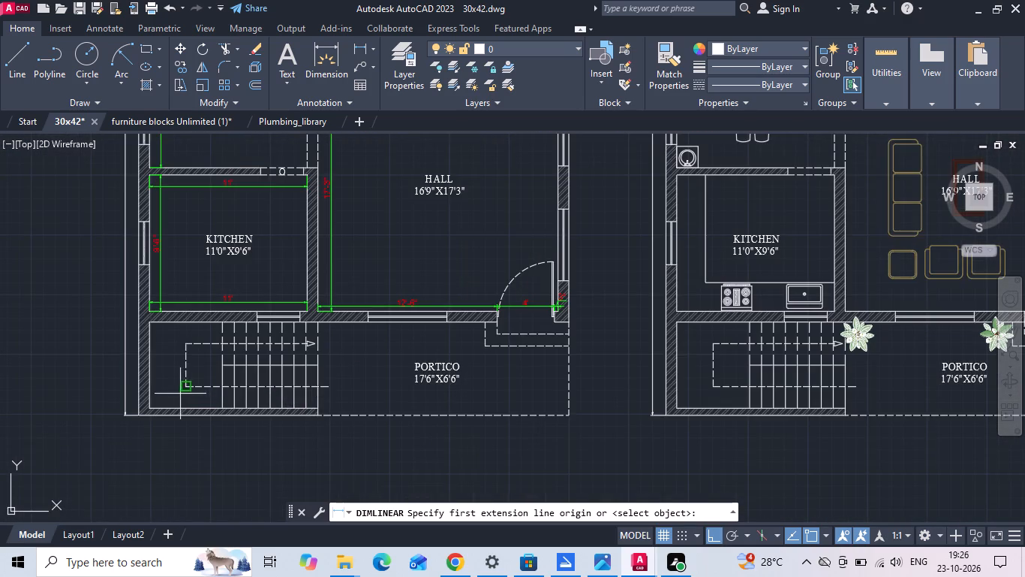
scroll(180, 394, "up", 1)
left_click(128, 418)
scroll(181, 420, "up", 1)
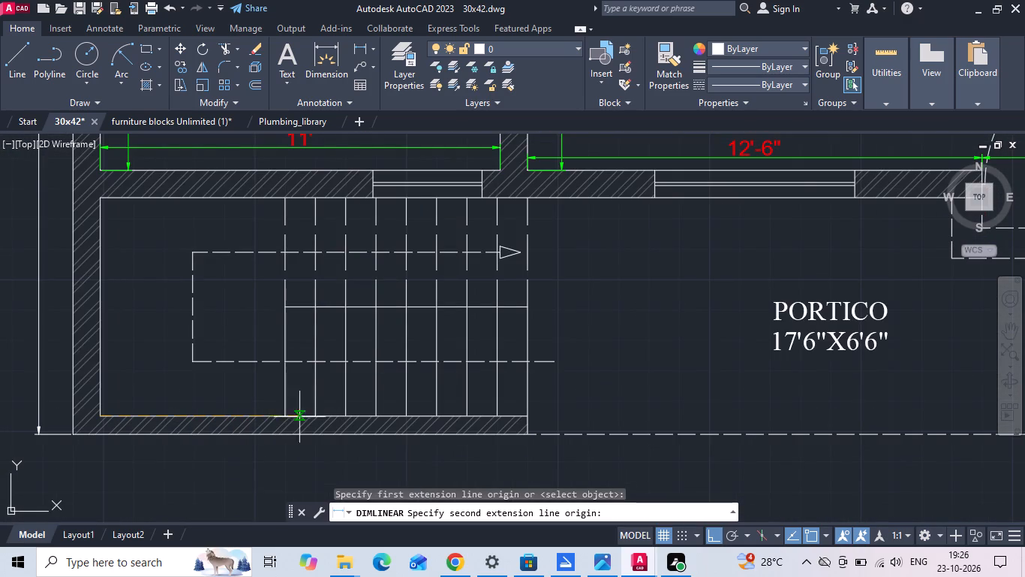
left_click(287, 412)
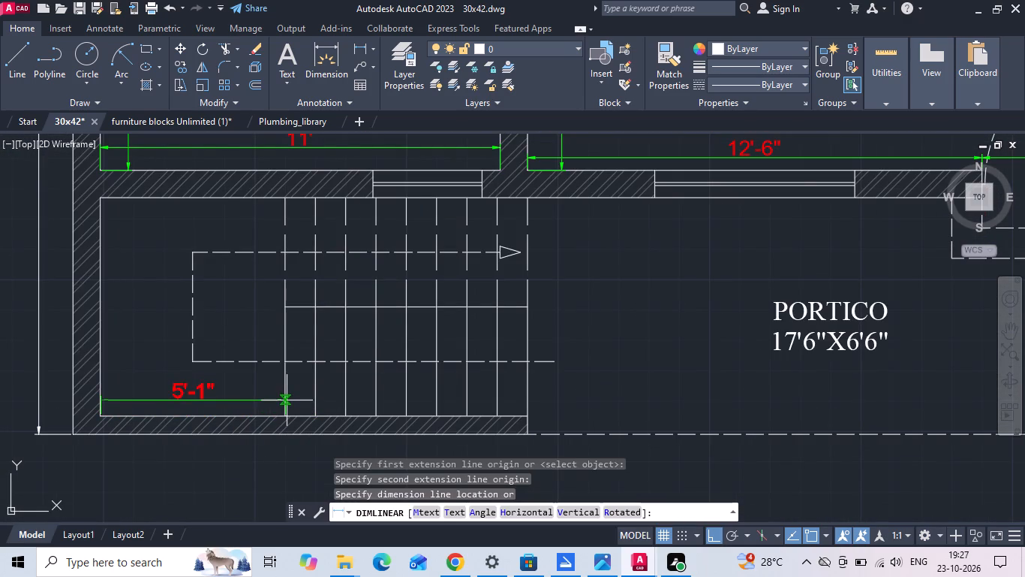
left_click(287, 403)
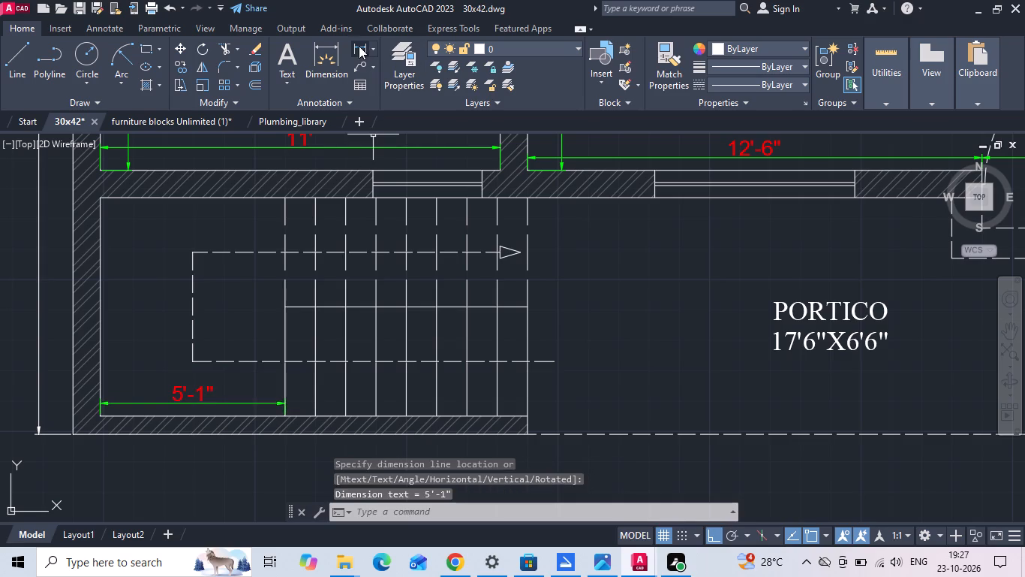
Dimension the width of the stair flight nearest the front wall, placed just beyond its portico-side end.
left_click(359, 46)
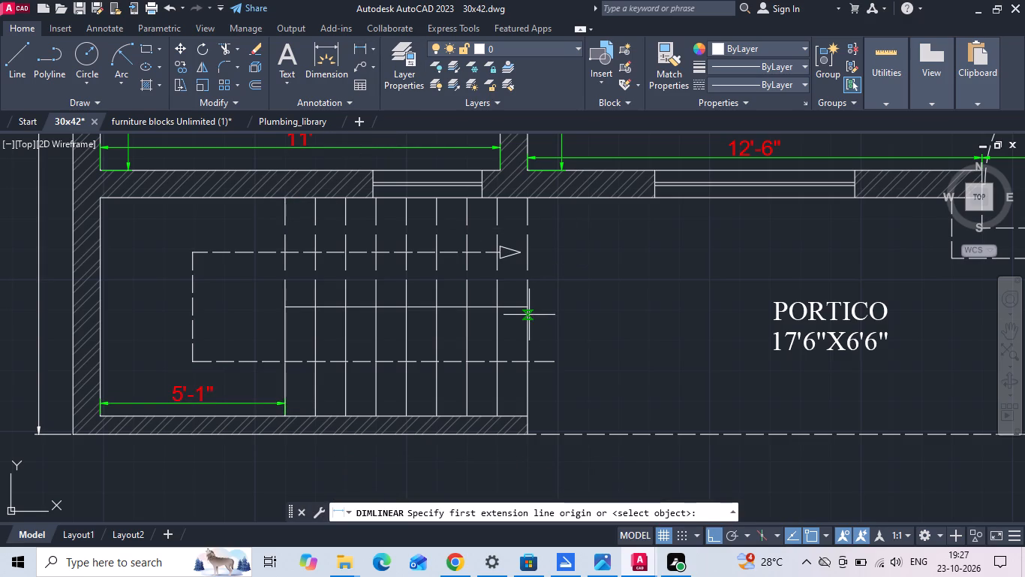
left_click(528, 307)
left_click(527, 418)
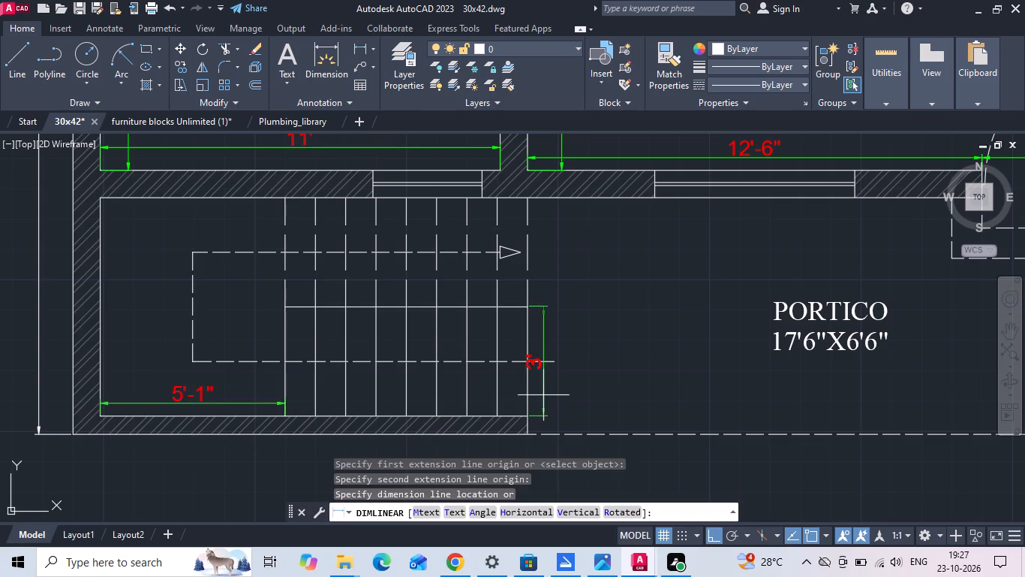
left_click(552, 391)
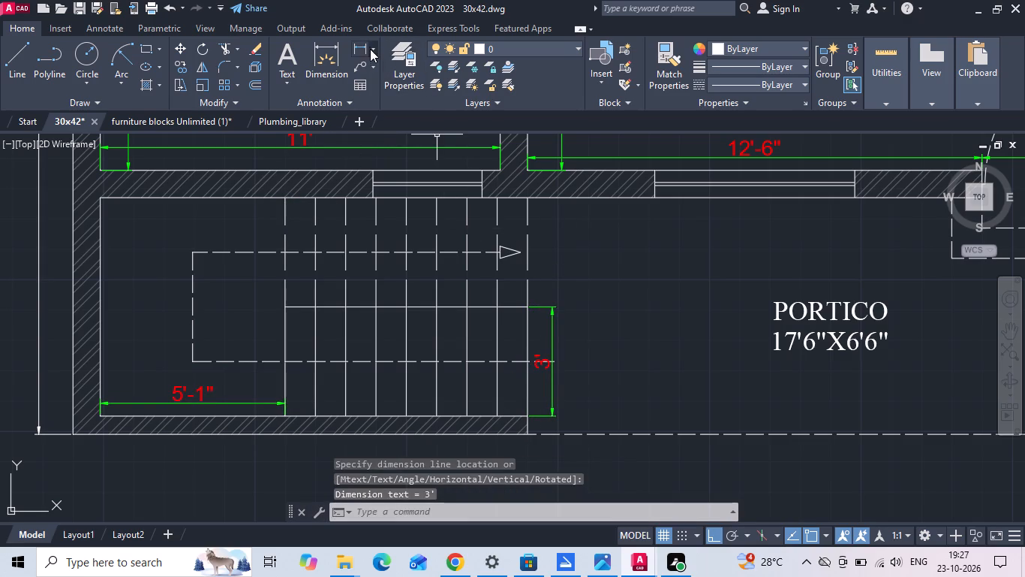
Dimension the portico's length from the staircase edge to its outer dashed edge, placed just above the PORTICO label.
left_click(364, 47)
scroll(355, 271, "down", 1)
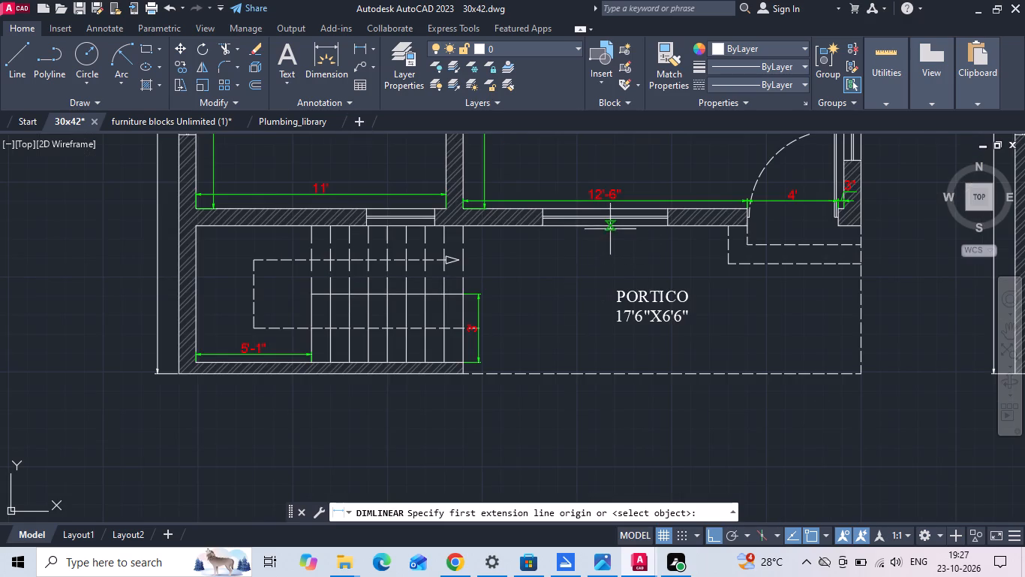
left_click(467, 286)
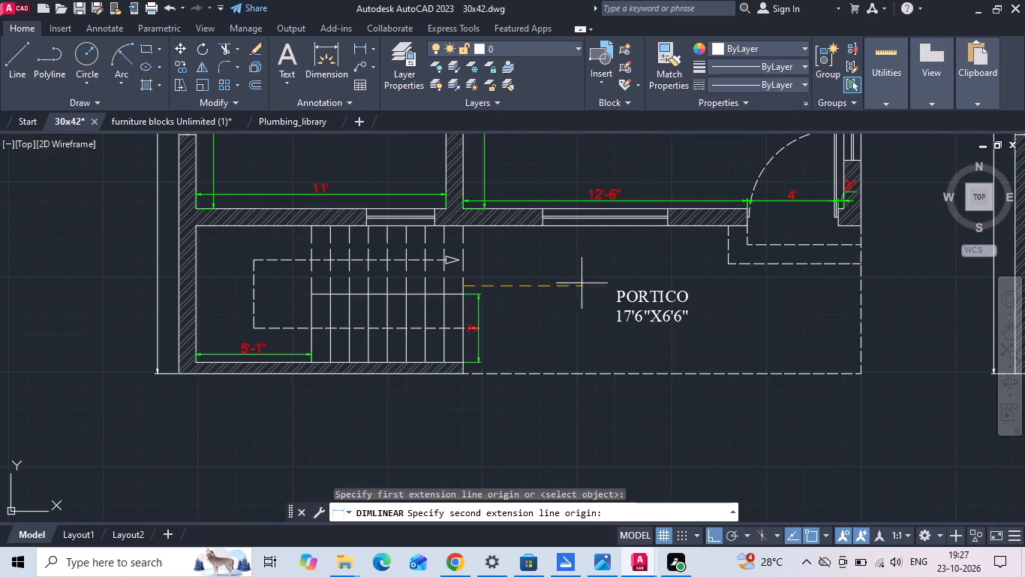
left_click(858, 282)
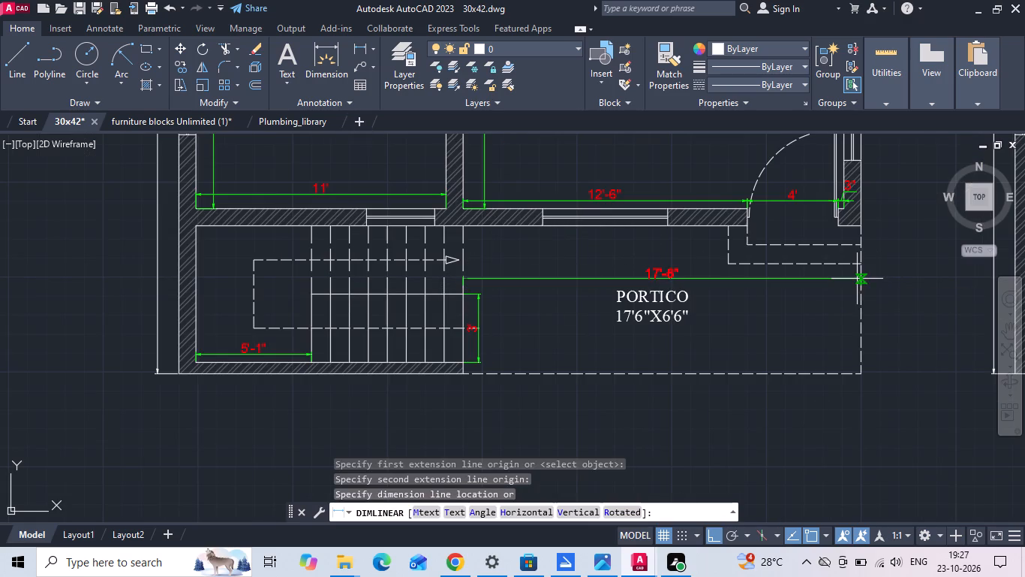
left_click(857, 279)
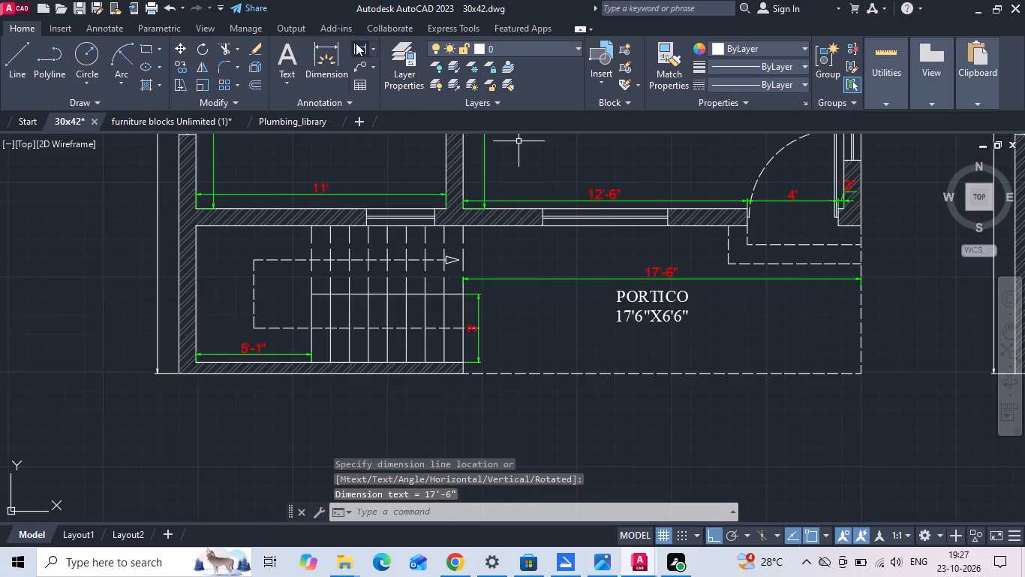
Dimension the portico's depth from the front wall corner to the hall wall, placed just beyond the stair flight dimension.
left_click(356, 43)
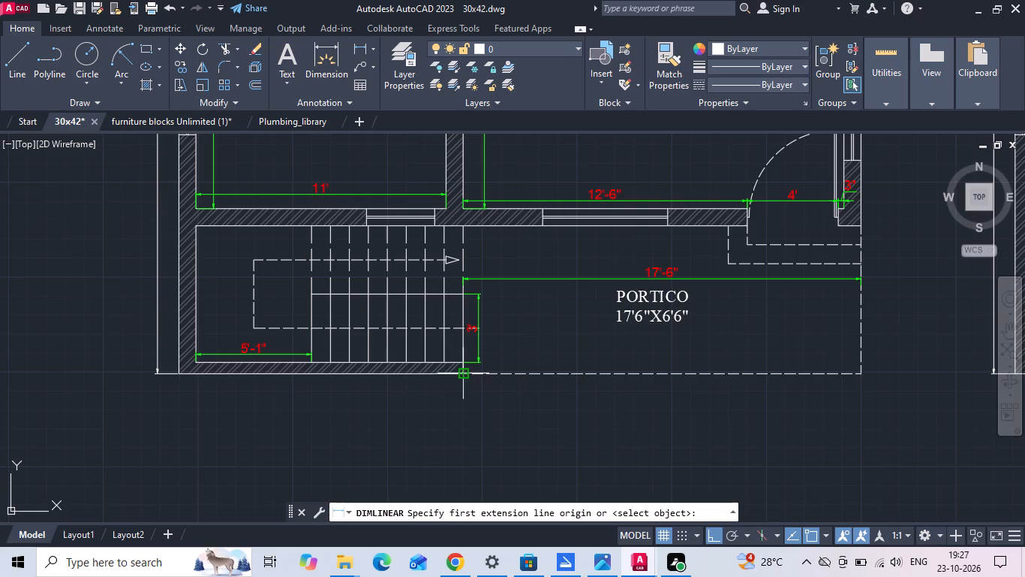
left_click(463, 376)
left_click(464, 226)
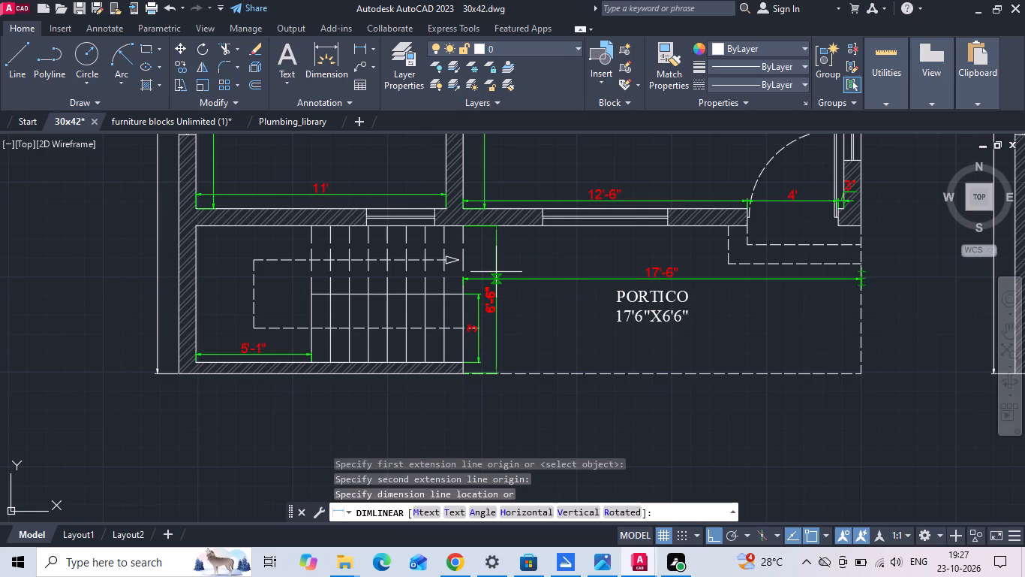
left_click(494, 273)
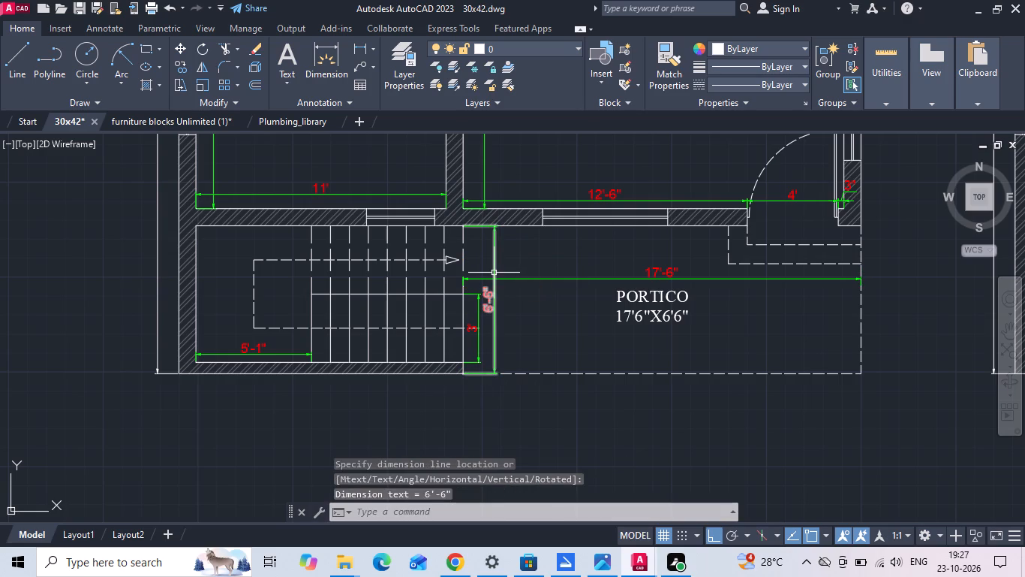
Delete the white overall 42' and 30' dimensions from the unfurnished plan.
scroll(537, 359, "down", 2)
middle_click_drag(451, 252, 451, 297)
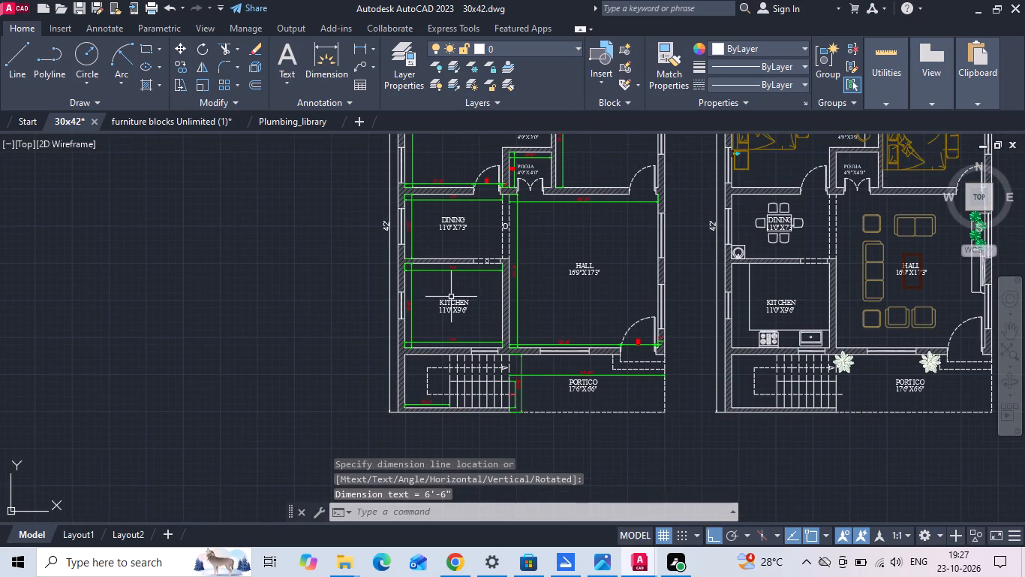
scroll(438, 290, "down", 1)
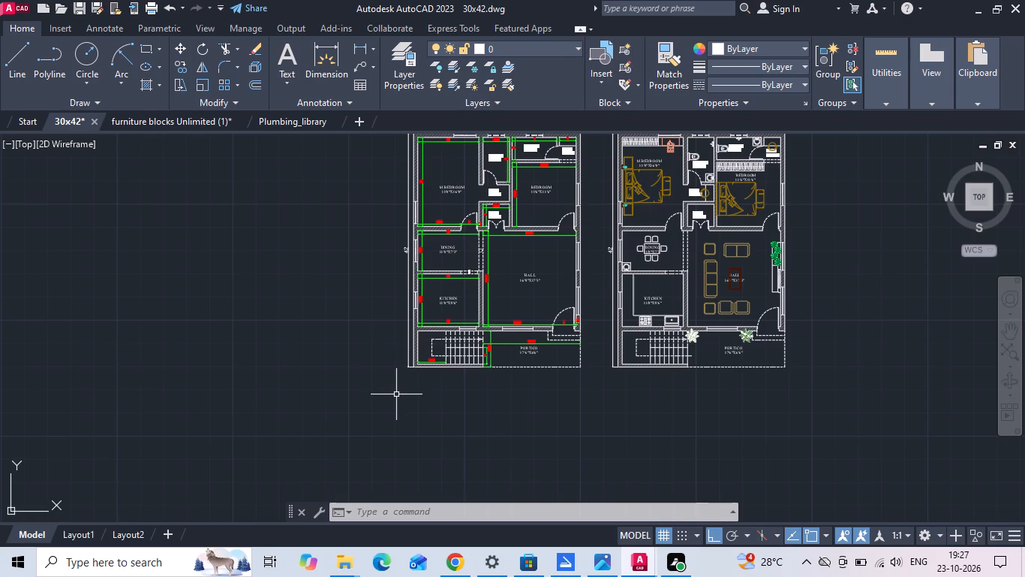
scroll(423, 352, "up", 2)
left_click(387, 367)
left_click(329, 379)
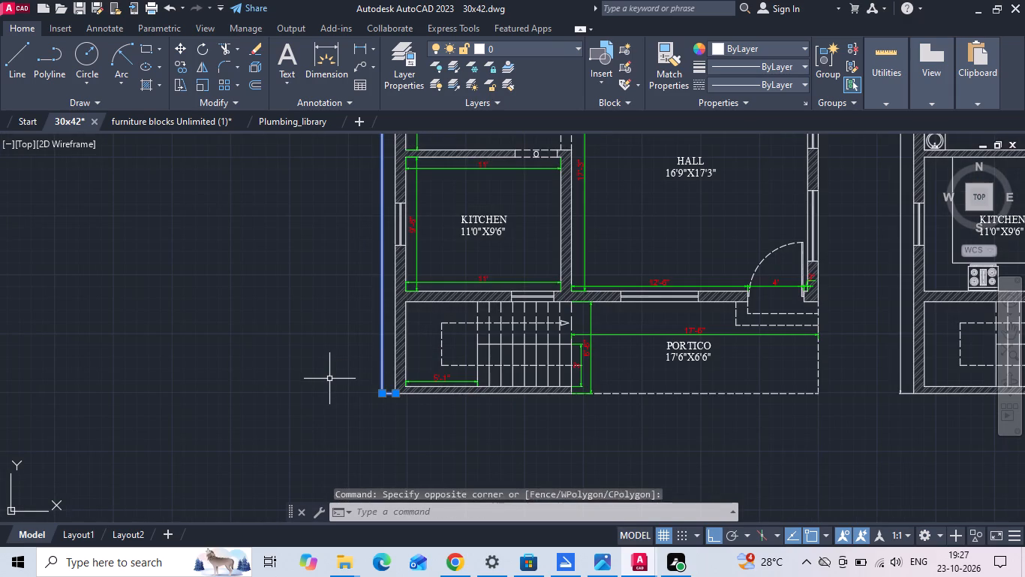
key("Delete")
scroll(338, 420, "down", 2)
scroll(400, 150, "up", 3)
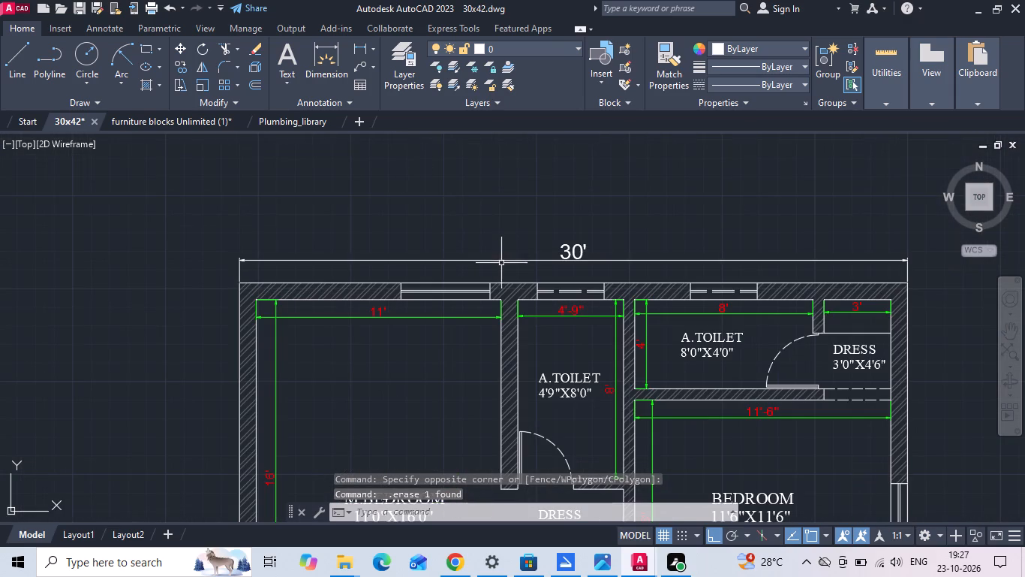
left_click(501, 263)
left_click(495, 243)
key("Delete")
Add a horizontal linear dimension for the outer wall's thickness at the master bedroom's outer corner, placed above the rear wall.
type("DLI")
key("space")
scroll(196, 285, "up", 2)
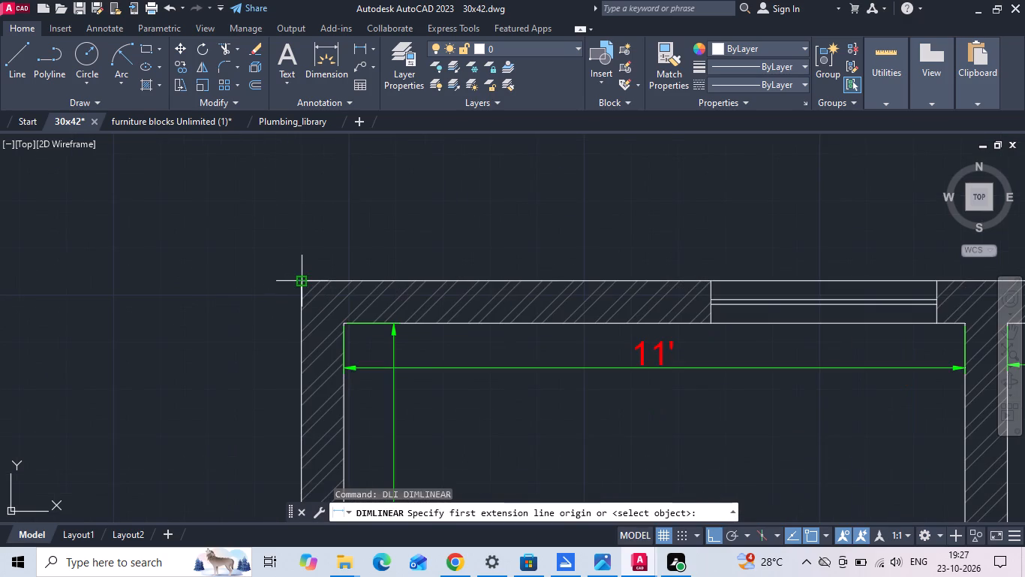
left_click(301, 280)
left_click(345, 322)
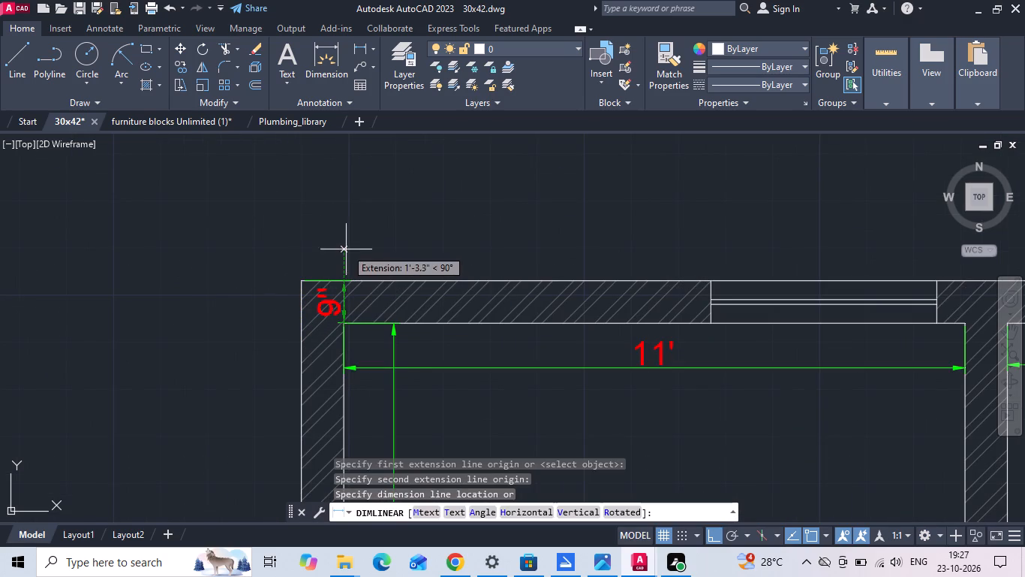
scroll(305, 262, "up", 1)
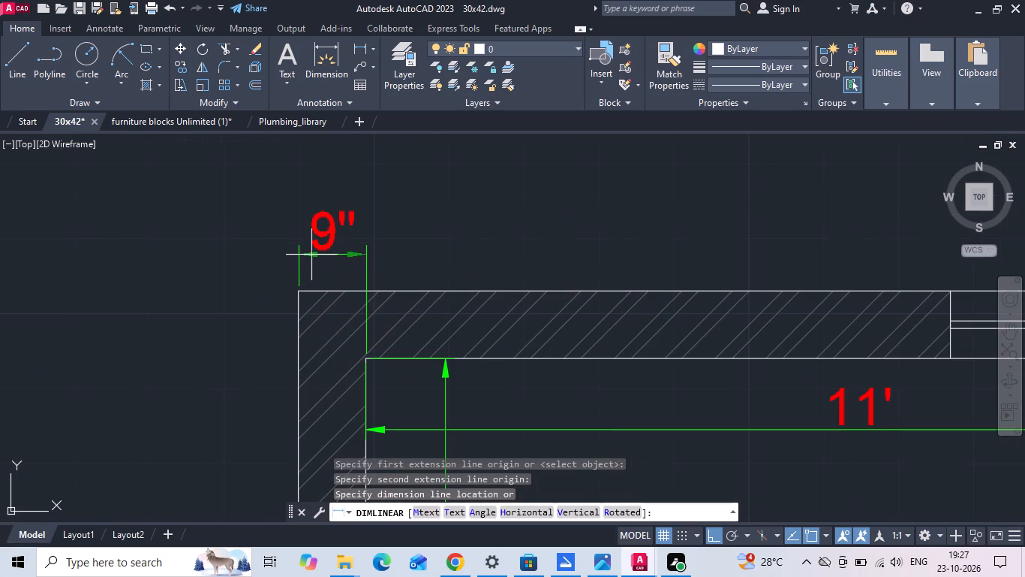
left_click(311, 260)
Continue the rear wall dimension chain across the master bedroom, the partition, the 4'9"X8'0" toilet and its far partition.
type("DIMCNT")
key("space")
scroll(248, 216, "down", 2)
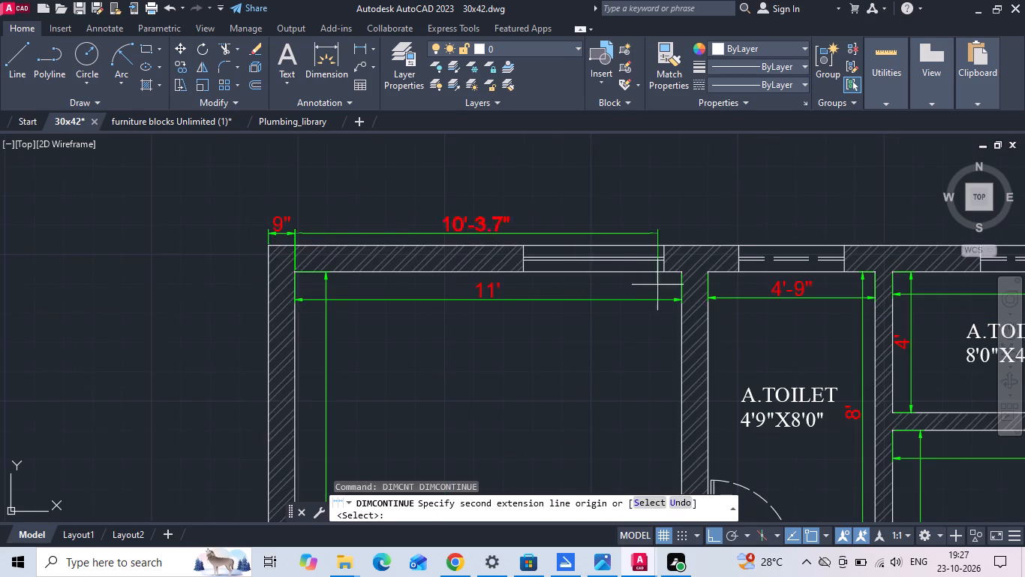
scroll(709, 287, "up", 1)
left_click(663, 263)
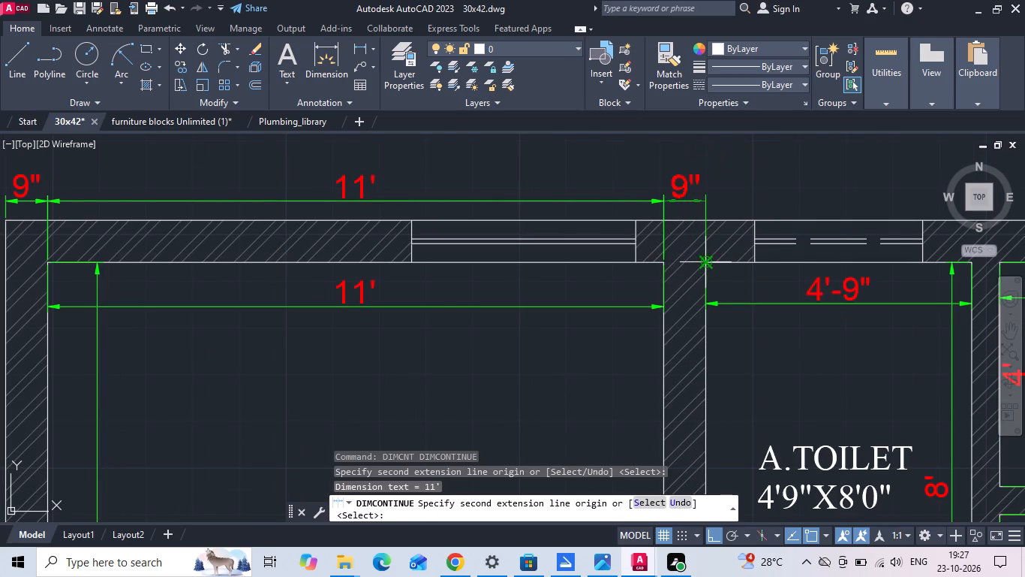
left_click(708, 260)
middle_click_drag(771, 253, 194, 224)
scroll(229, 216, "up", 1)
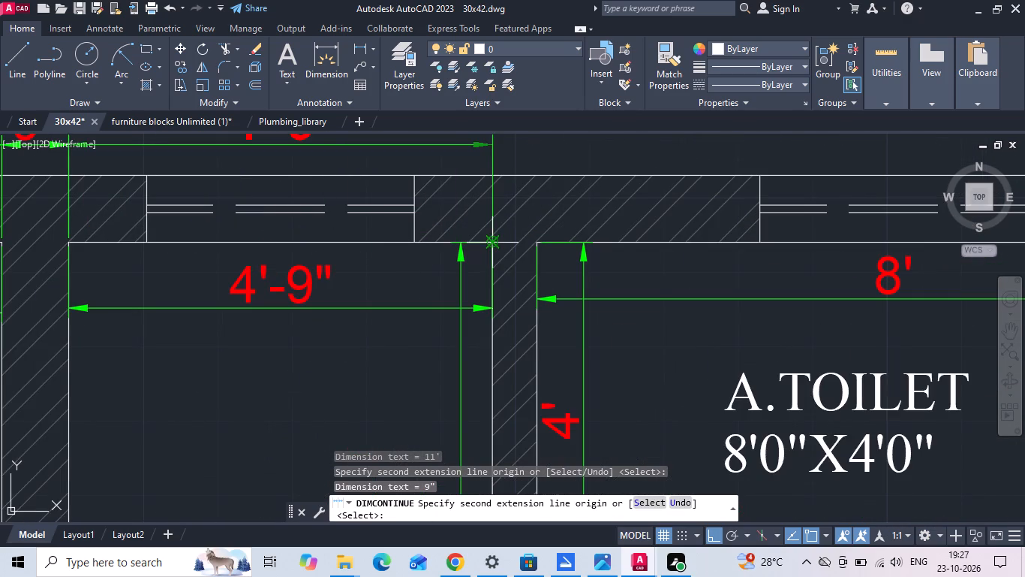
left_click(494, 243)
left_click(537, 244)
Continue the chain across the 8'0"X4'0" toilet, its partition, the dress area and the outer wall to the plan's corner.
scroll(499, 250, "down", 1)
middle_click_drag(597, 248, 597, 248)
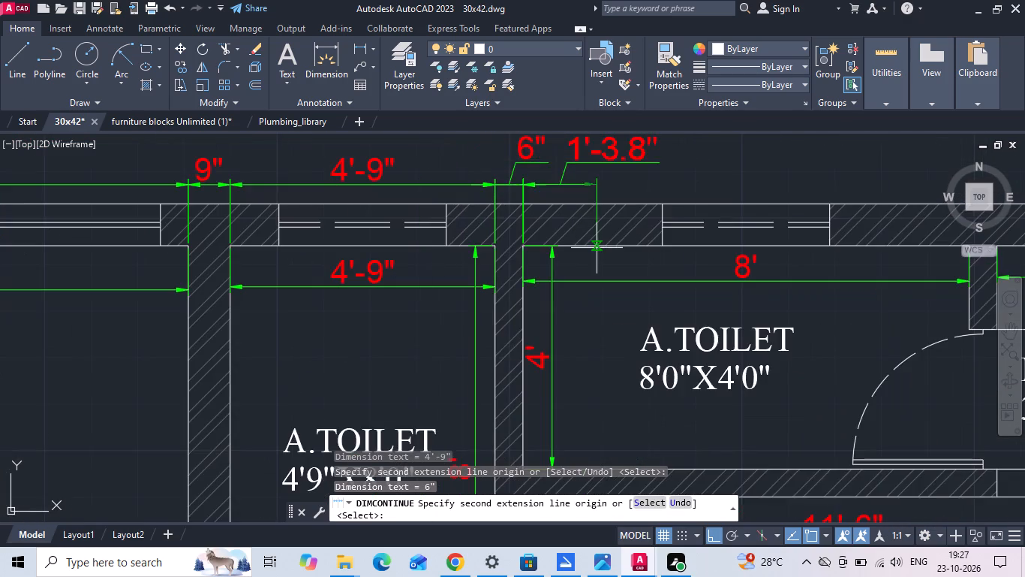
middle_click_drag(597, 248, 159, 287)
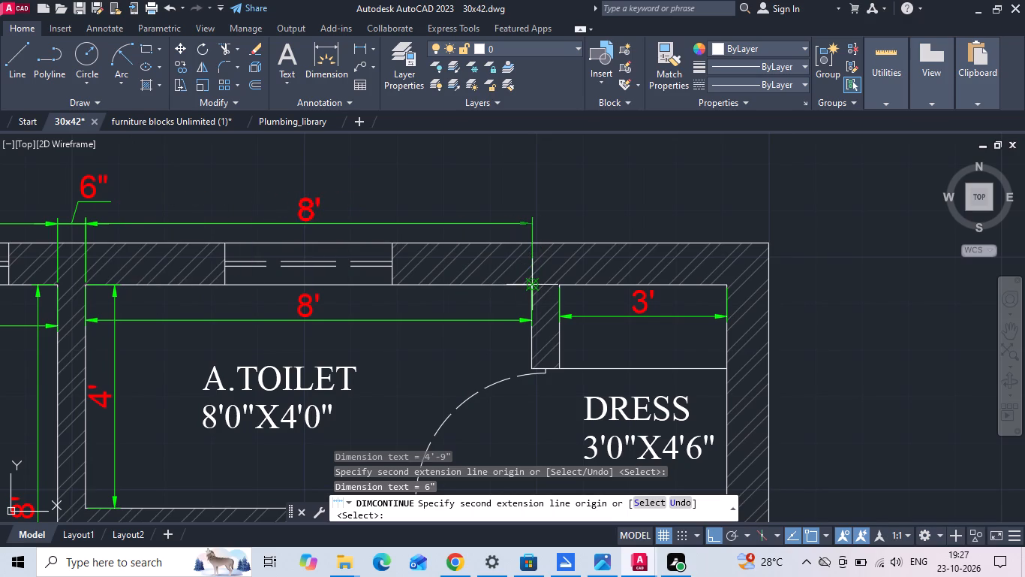
left_click(537, 285)
left_click_drag(562, 285, 574, 284)
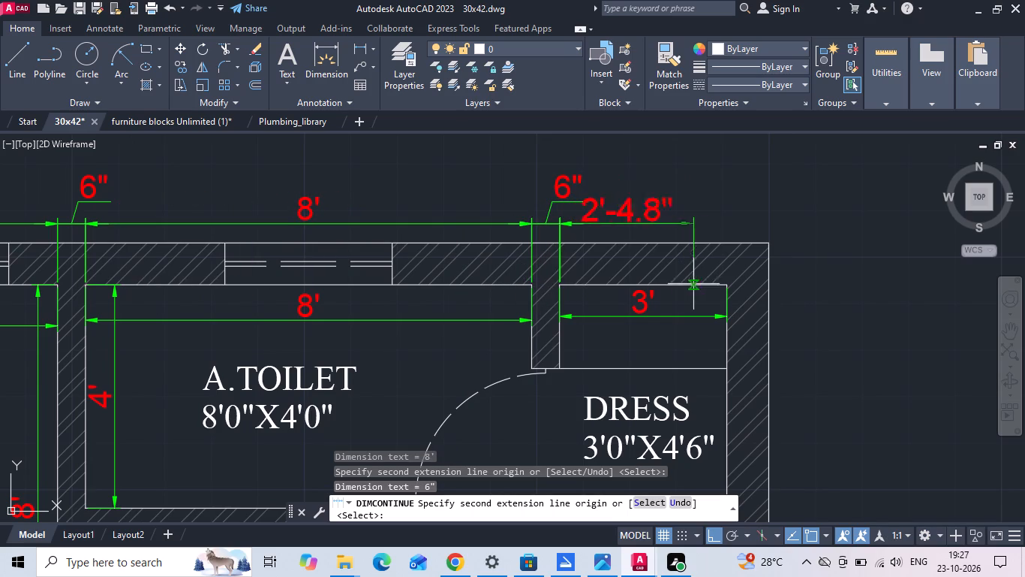
left_click(726, 288)
left_click(774, 240)
key("Escape")
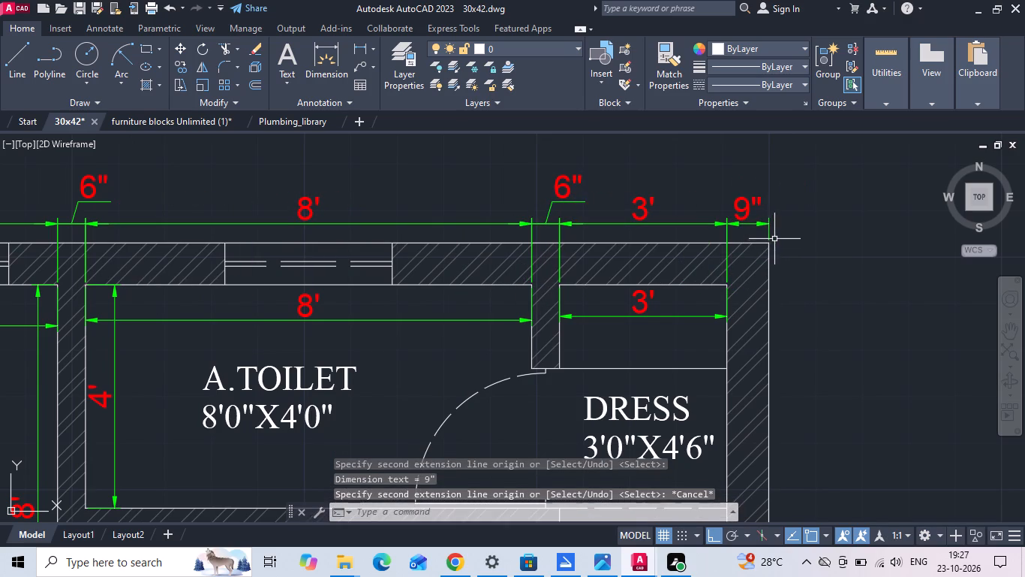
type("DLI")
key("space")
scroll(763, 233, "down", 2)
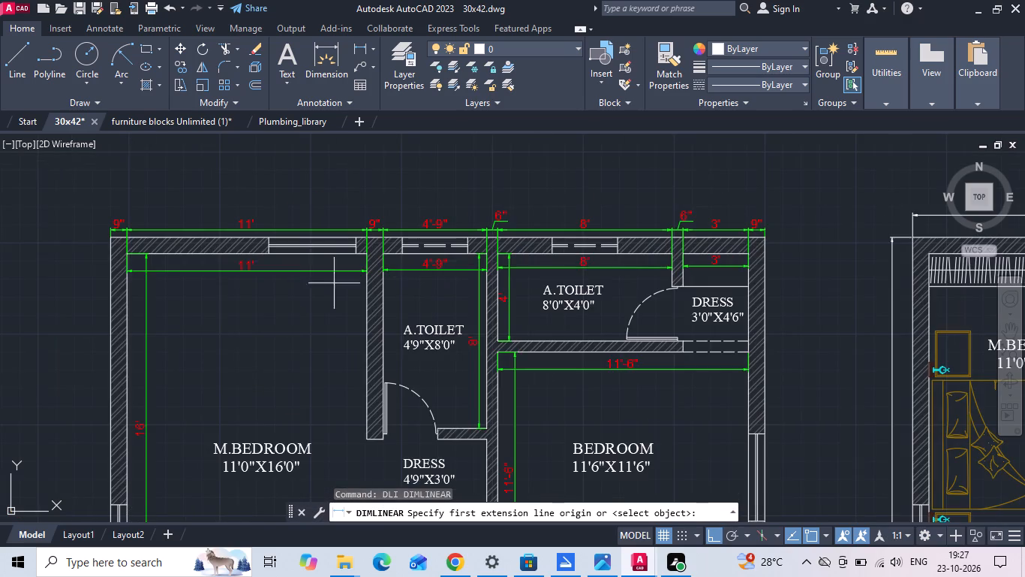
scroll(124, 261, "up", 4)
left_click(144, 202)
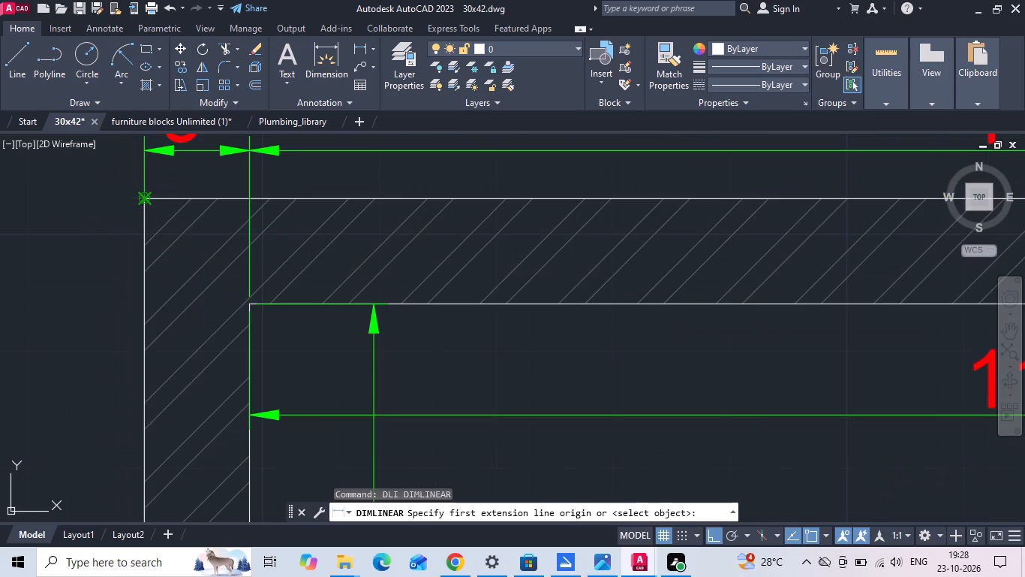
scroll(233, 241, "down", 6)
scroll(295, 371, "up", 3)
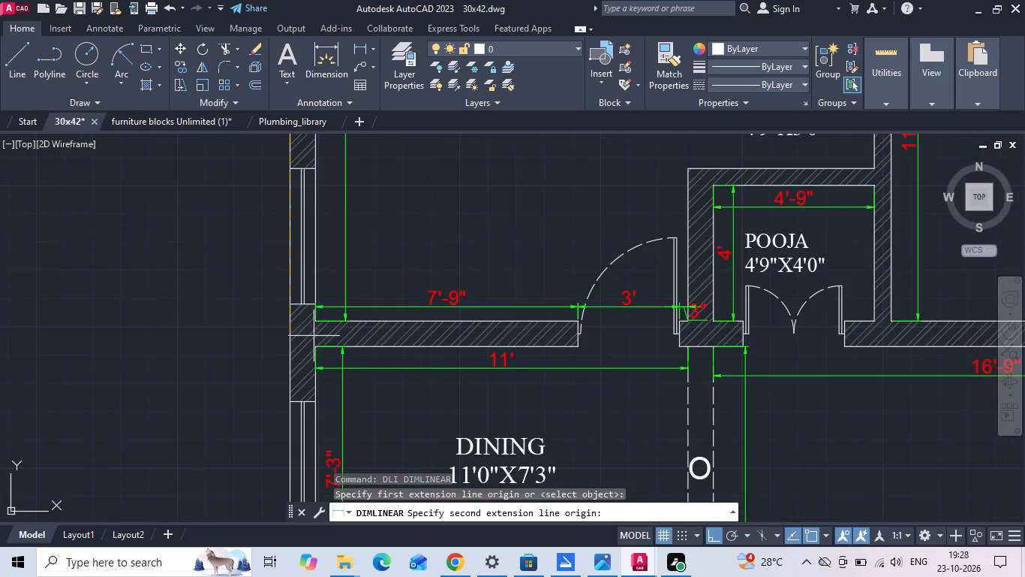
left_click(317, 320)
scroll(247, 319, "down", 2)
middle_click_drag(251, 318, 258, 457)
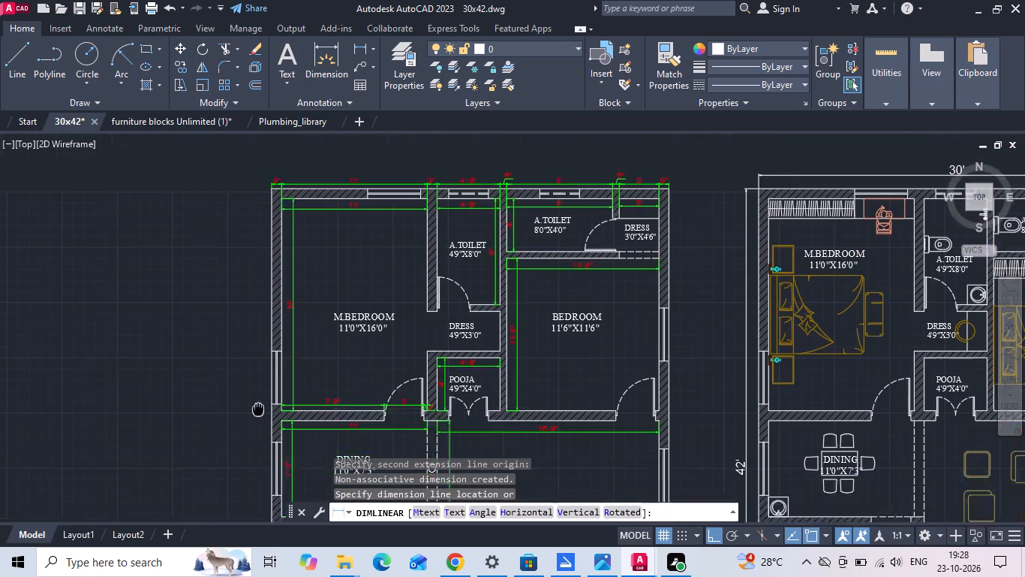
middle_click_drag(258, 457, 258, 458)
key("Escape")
Add a vertical linear dimension for the rear wall's thickness at the master bedroom's outer corner, placed outside the side wall.
scroll(258, 229, "up", 2)
type("DLI")
key("space")
scroll(273, 253, "up", 3)
left_click_drag(308, 246, 311, 249)
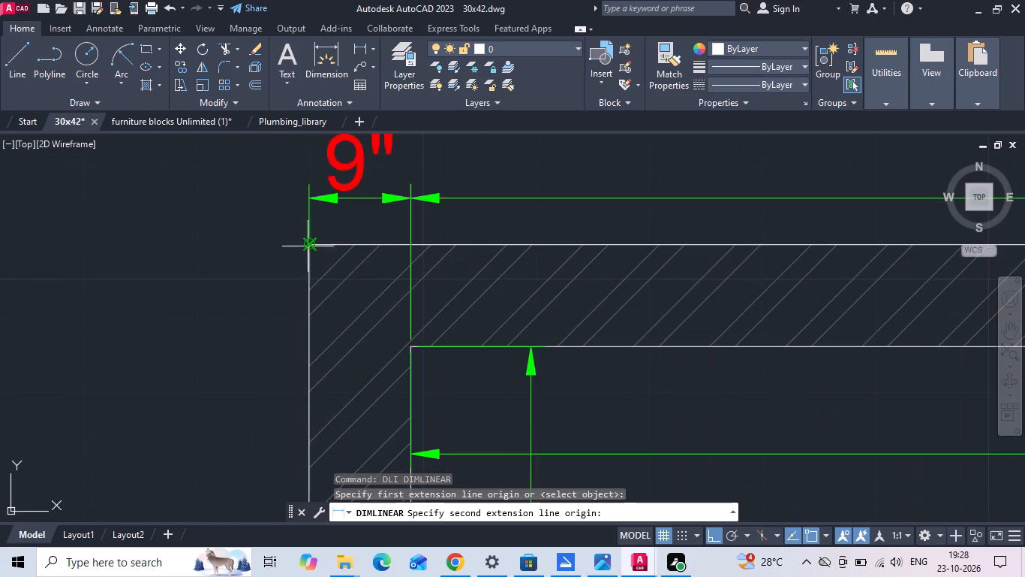
left_click_drag(311, 249, 312, 254)
left_click(411, 347)
scroll(305, 341, "down", 2)
scroll(290, 334, "up", 1)
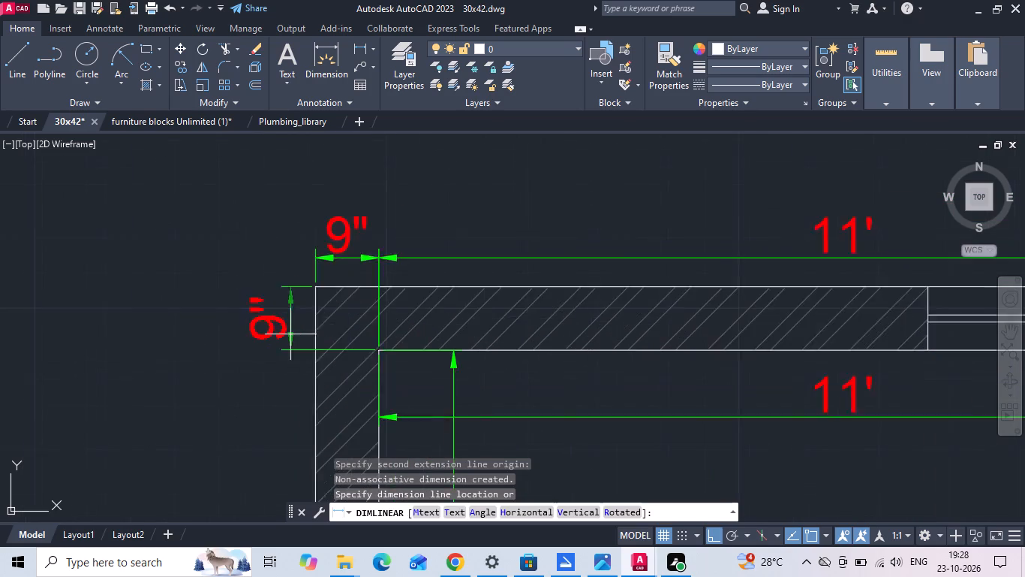
scroll(290, 334, "up", 1)
left_click(299, 330)
Continue the vertical dimension chain from the rear wall down the 11'0"X16'0" master bedroom and across its front partition.
type("DIMX")
key("BackSpace")
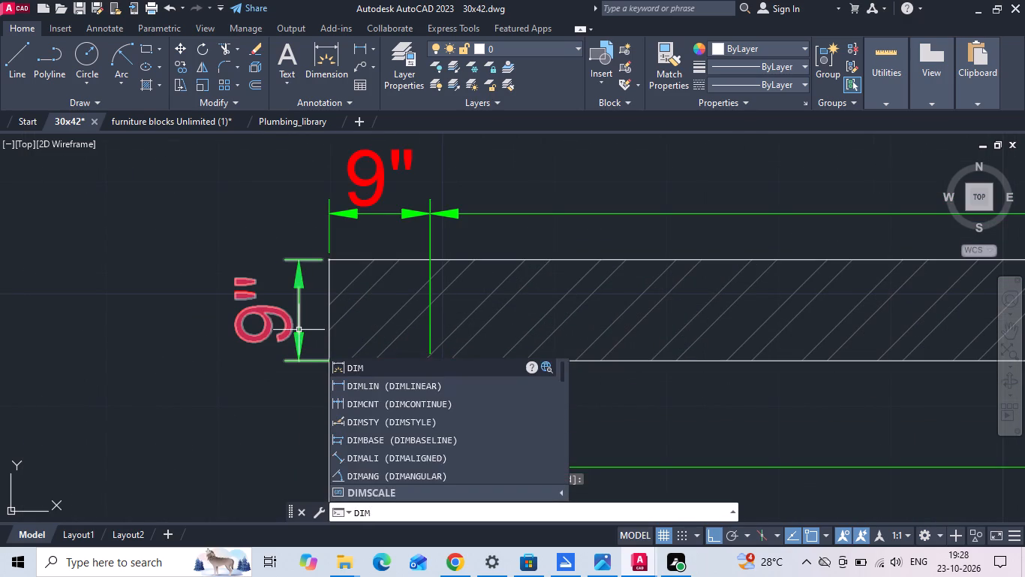
type("CNT")
key("space")
scroll(305, 234, "down", 2)
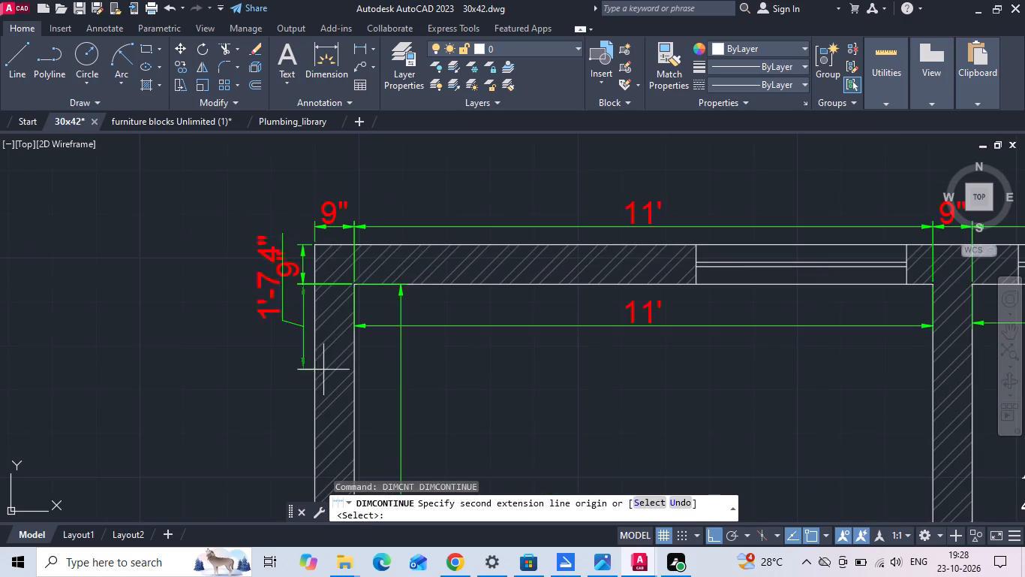
middle_click_drag(326, 359, 351, 163)
scroll(352, 158, "down", 1)
scroll(337, 367, "down", 2)
middle_click_drag(333, 412, 358, 258)
scroll(361, 275, "up", 3)
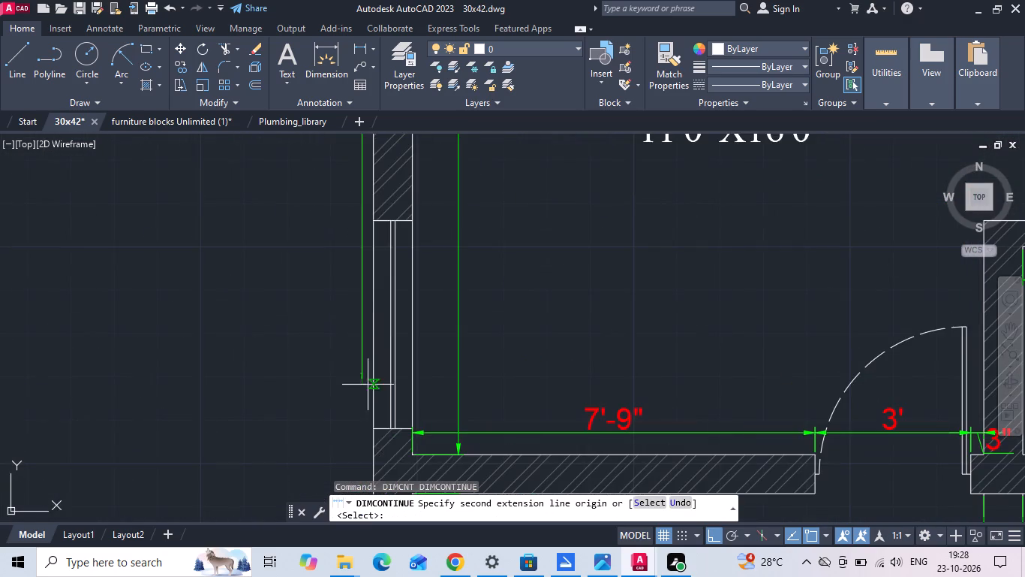
middle_click_drag(386, 424, 374, 308)
scroll(377, 335, "up", 2)
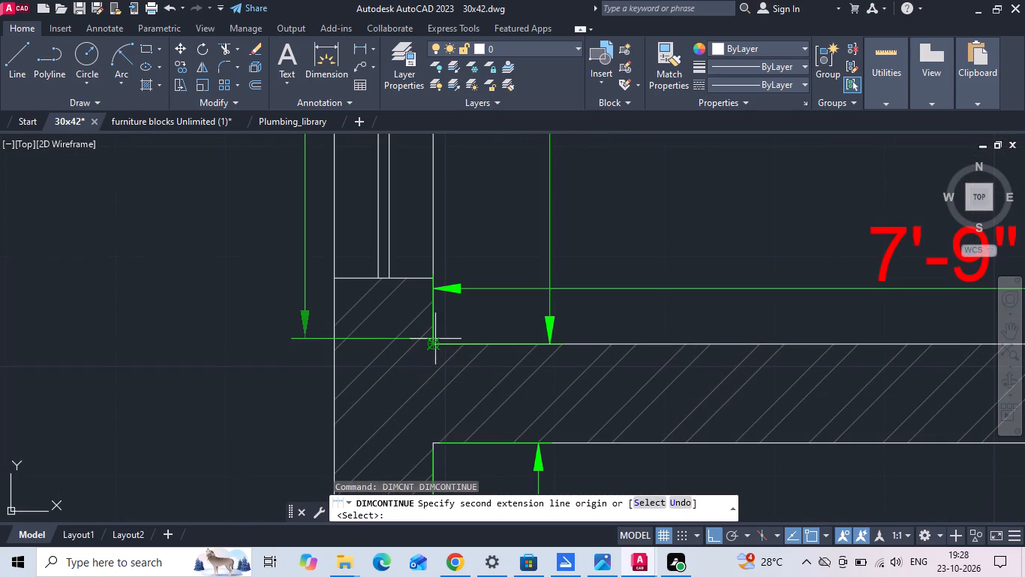
left_click(435, 347)
middle_click_drag(428, 437, 419, 210)
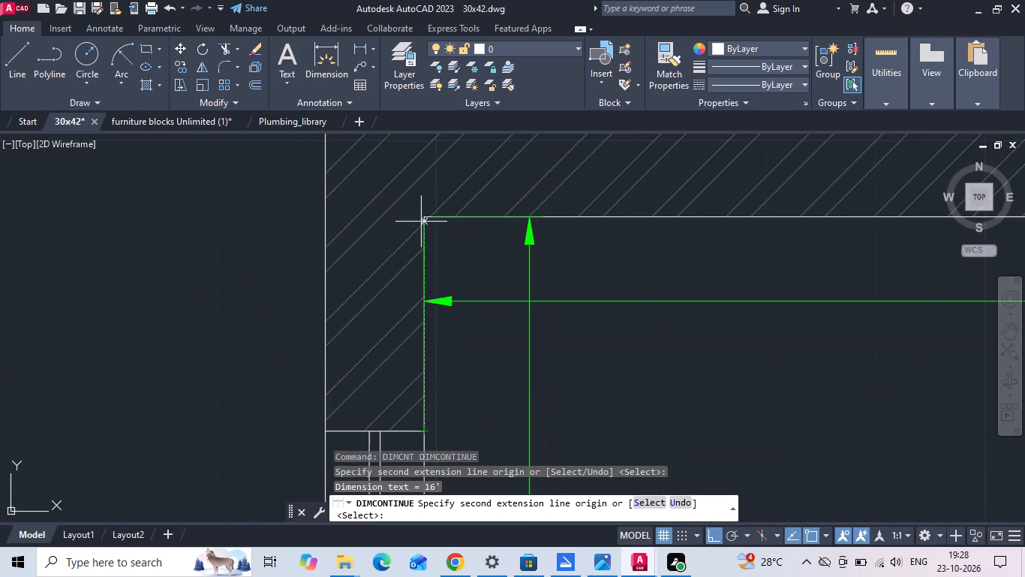
left_click(423, 216)
Continue the side wall dimension chain down the dining area, its partition, the kitchen and the wall between kitchen and staircase.
scroll(393, 201, "down", 2)
middle_click_drag(380, 409, 383, 135)
scroll(383, 112, "down", 1)
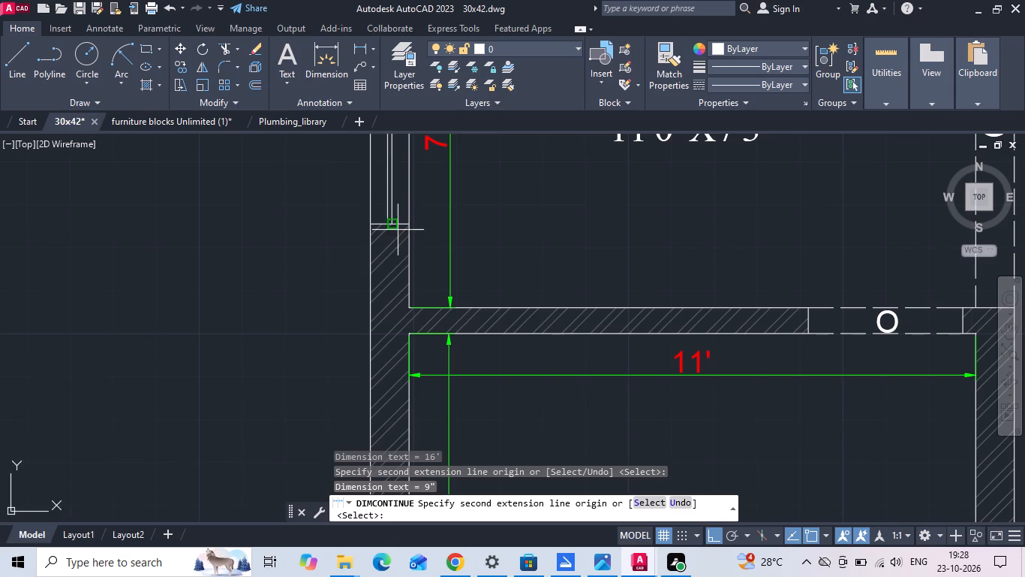
left_click(410, 310)
left_click(410, 335)
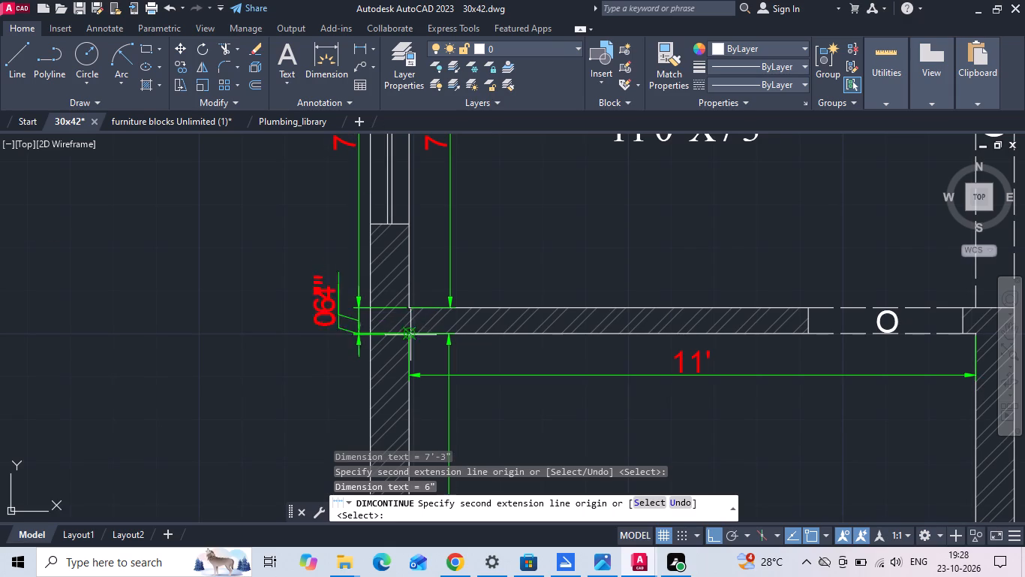
scroll(317, 234, "down", 2)
middle_click_drag(319, 380, 334, 240)
scroll(355, 336, "up", 2)
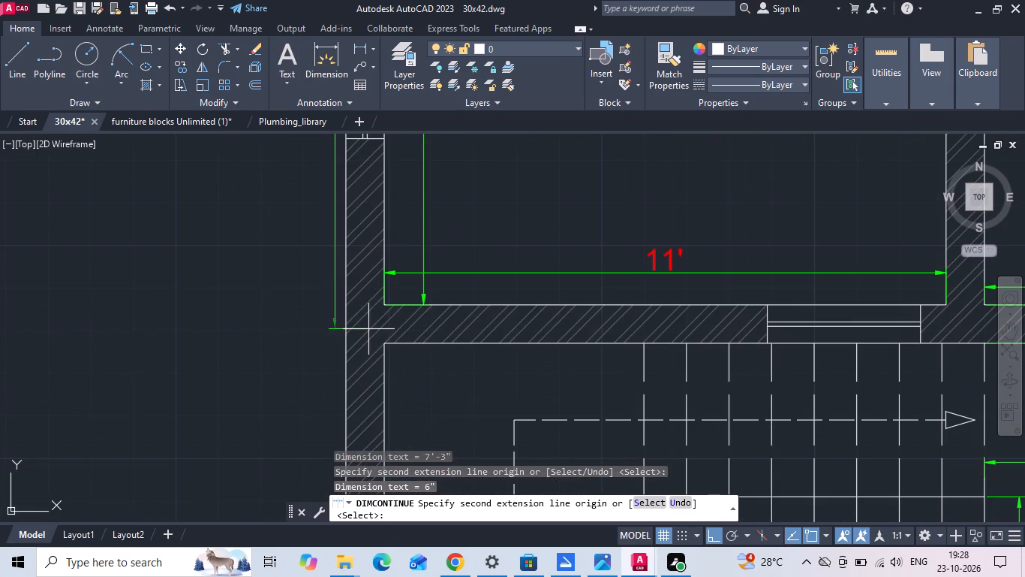
left_click(384, 303)
left_click(386, 345)
Continue the side wall chain down the staircase and across the front wall to the plan's outer corner.
scroll(335, 201, "down", 3)
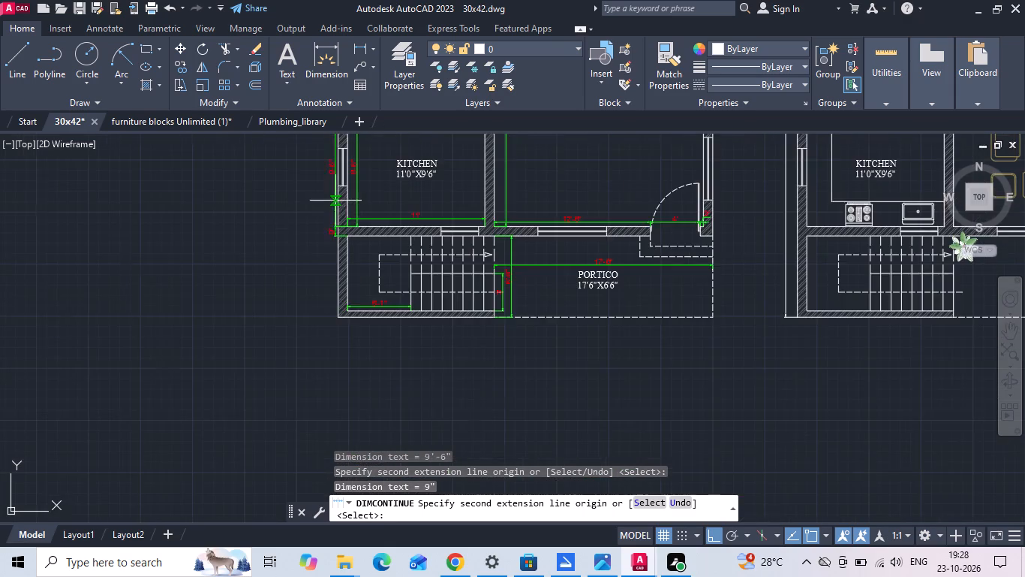
scroll(333, 320, "up", 4)
left_click(376, 284)
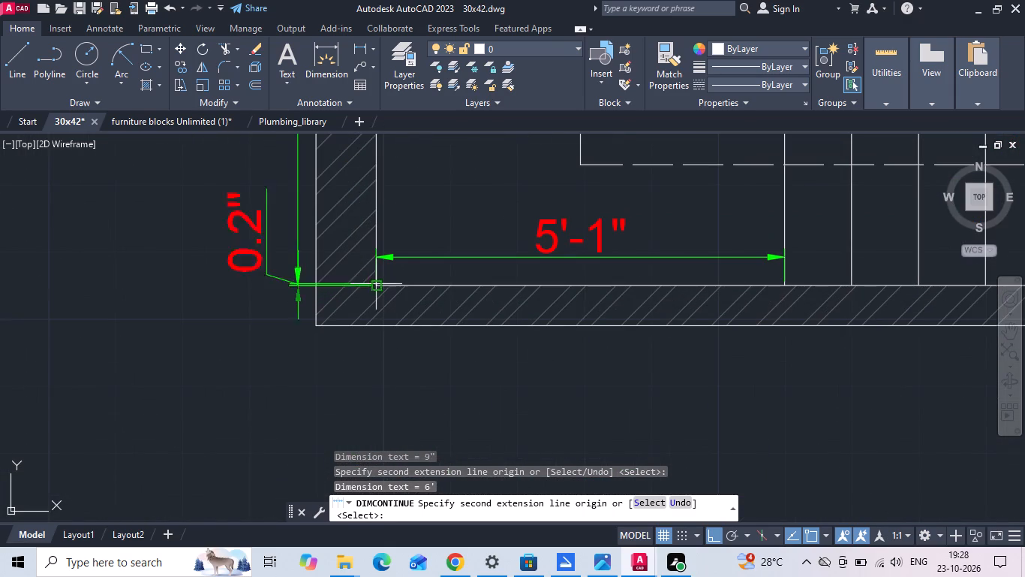
left_click(317, 323)
key("Escape")
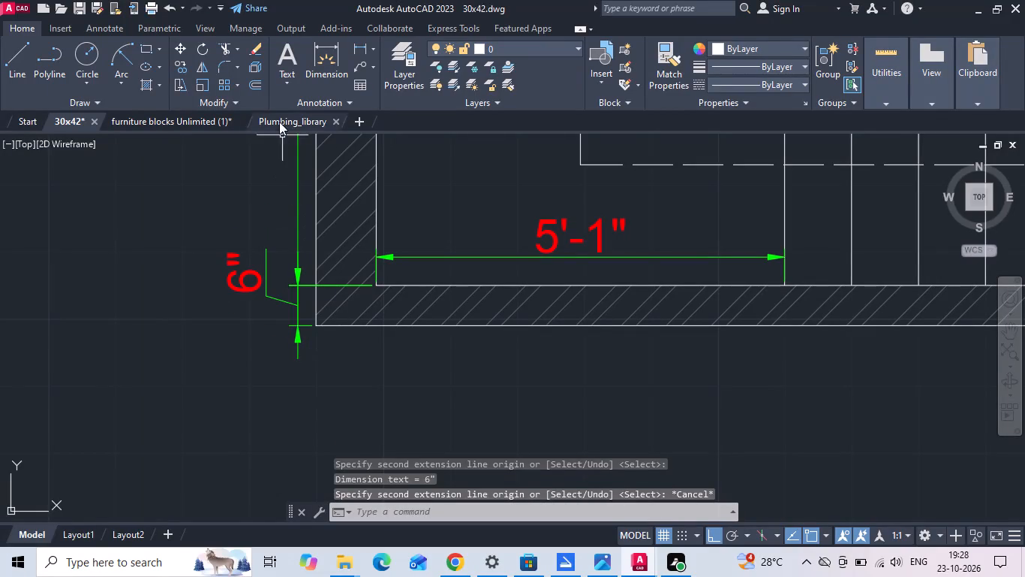
Add a horizontal linear dimension for the side wall's thickness at the staircase's outer front corner, placed below the front wall.
type("DLI")
key("space")
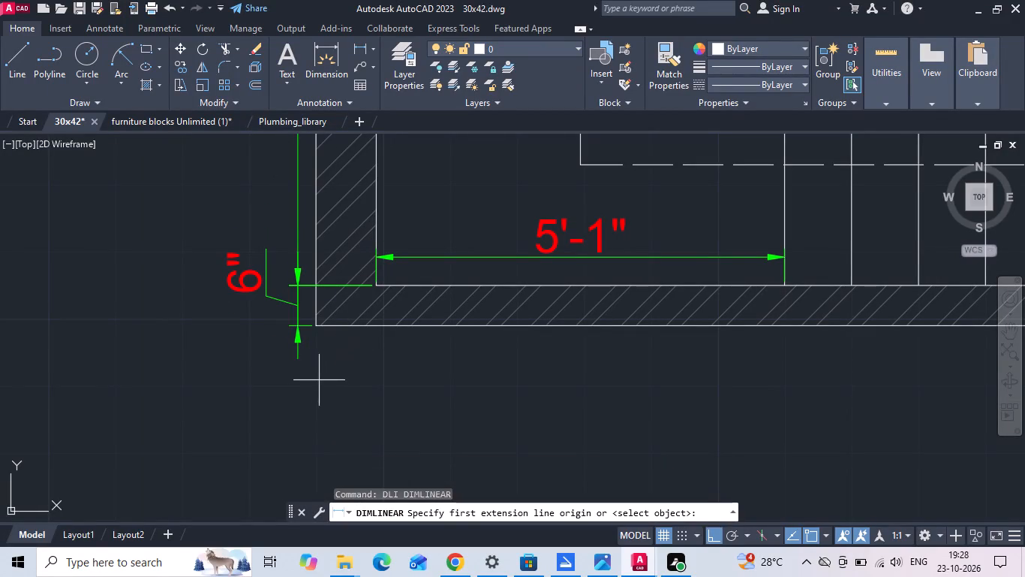
left_click(318, 326)
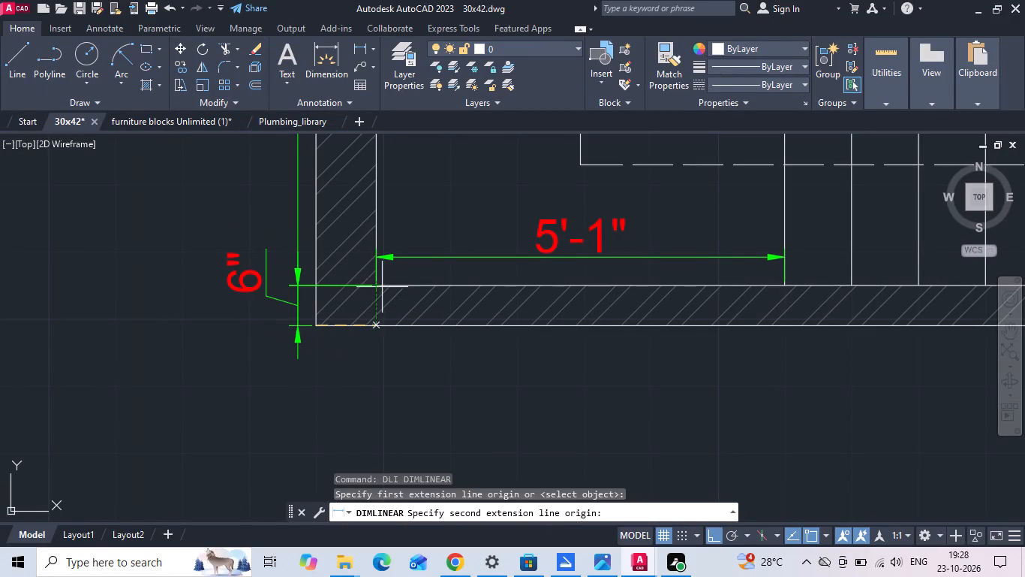
left_click(377, 281)
scroll(362, 371, "up", 1)
left_click(362, 382)
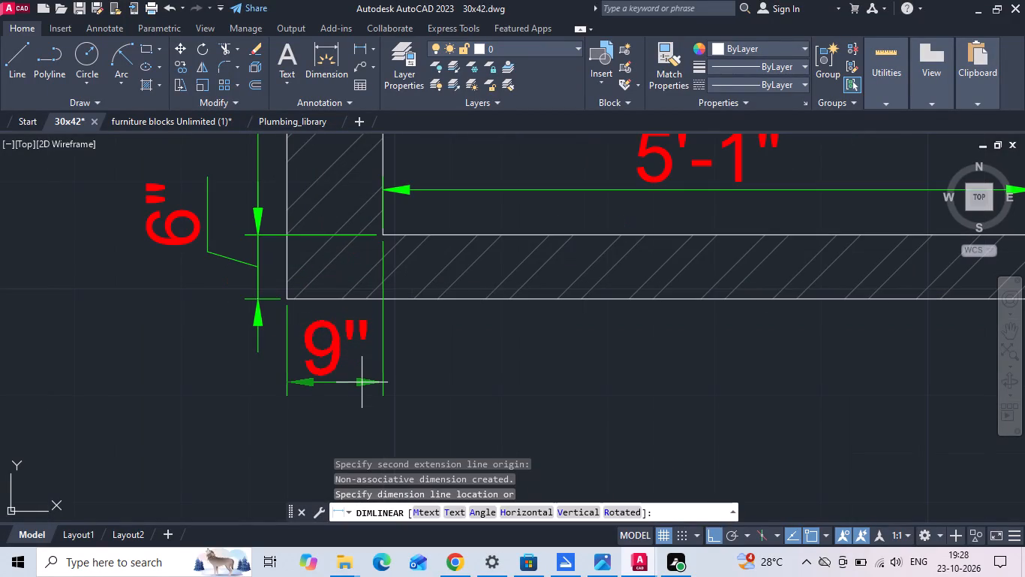
Continue the front dimension chain across the staircase and the 17'6"X6'6" portico to the portico's outer corner.
type("DIMCNT")
key("space")
scroll(318, 367, "down", 2)
middle_click_drag(671, 367, 374, 379)
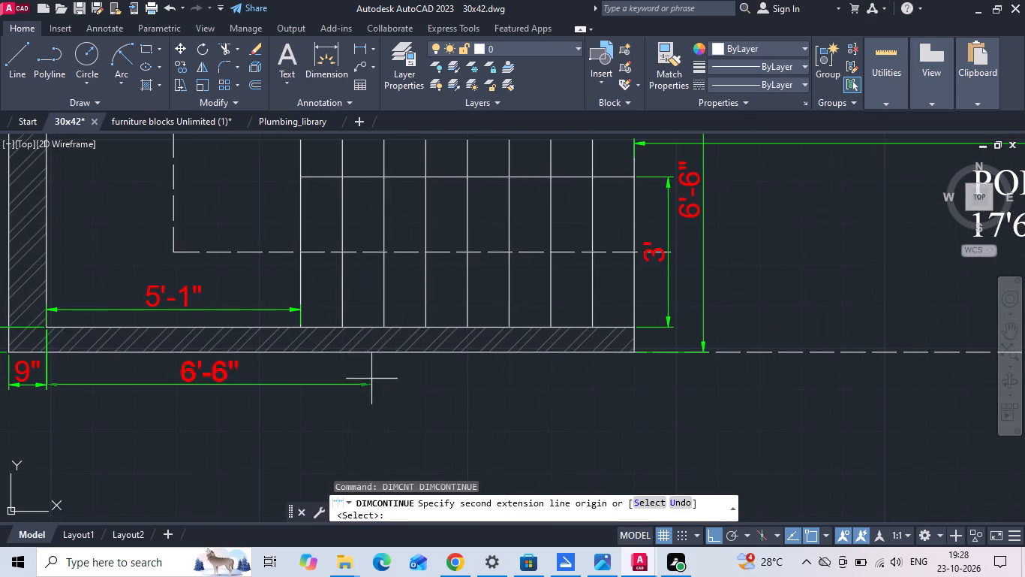
left_click(638, 352)
middle_click_drag(718, 370, 359, 356)
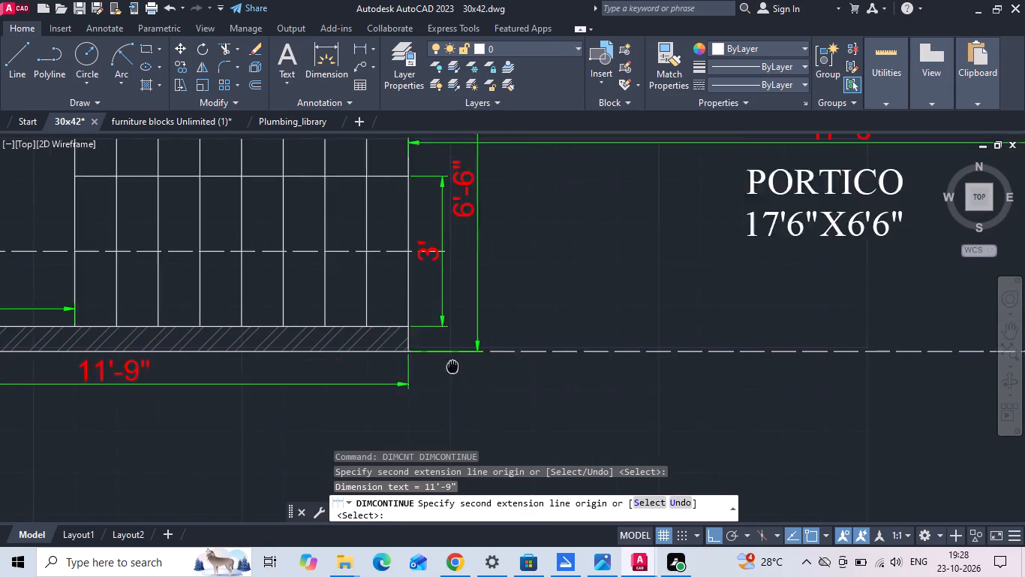
middle_click_drag(359, 356, 299, 354)
middle_click_drag(703, 369, 289, 346)
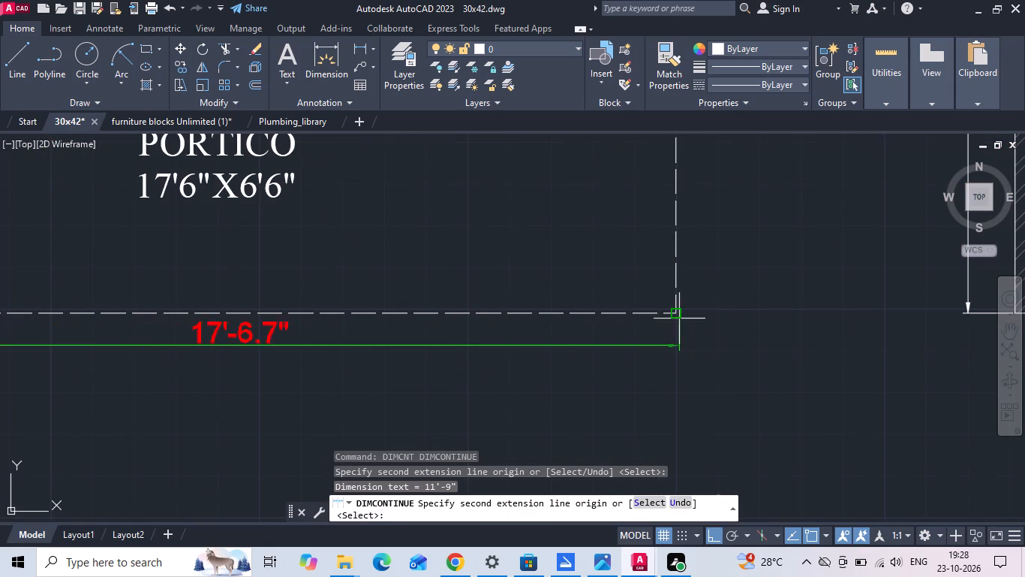
left_click(677, 313)
key("Escape")
Add a vertical linear dimension for the portico's depth at its outer edge, placed outside the plan.
type("DLI")
key("space")
left_click(681, 310)
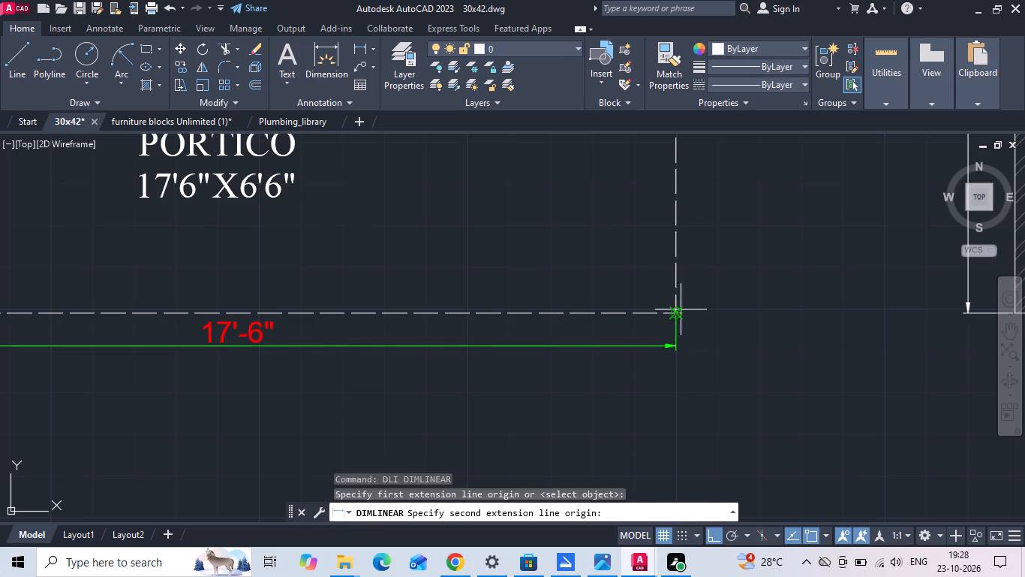
middle_click_drag(681, 213, 670, 374)
left_click(664, 148)
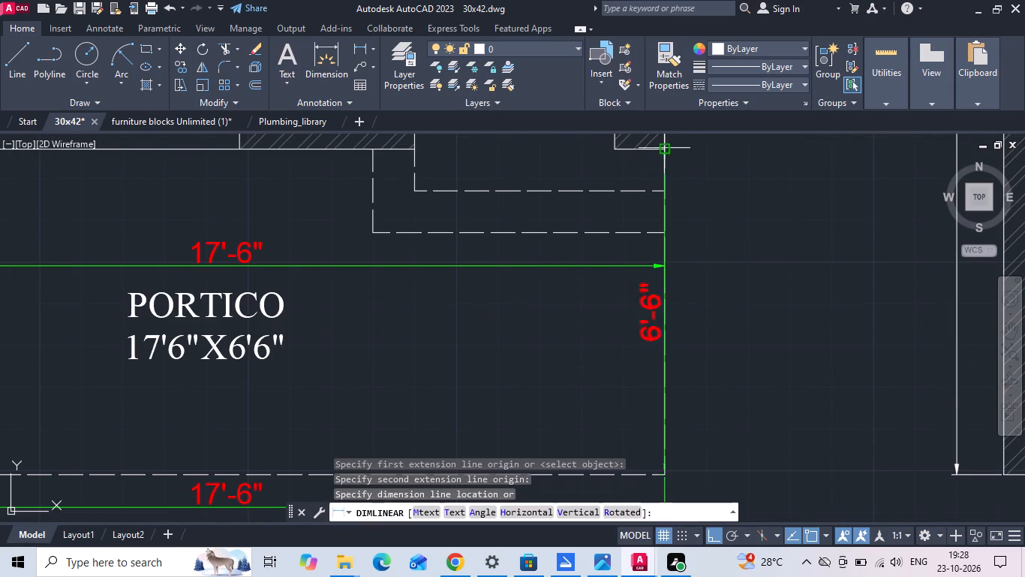
left_click(704, 257)
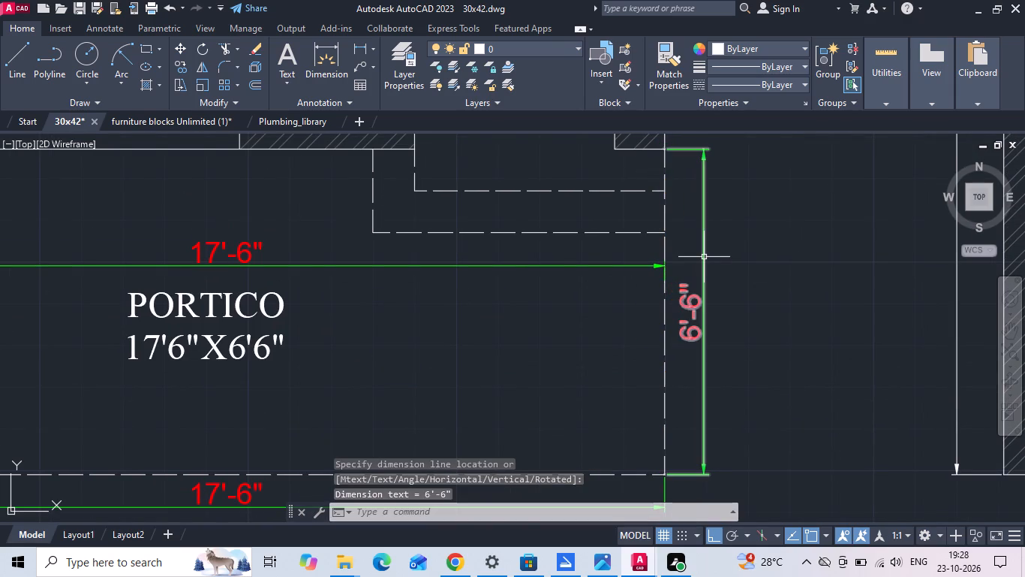
Continue the vertical chain from the portico up across the hall's front wall, the hall and the wall between hall and bedroom.
type("DIMCNT")
key("space")
middle_click_drag(684, 215, 623, 533)
scroll(593, 335, "down", 1)
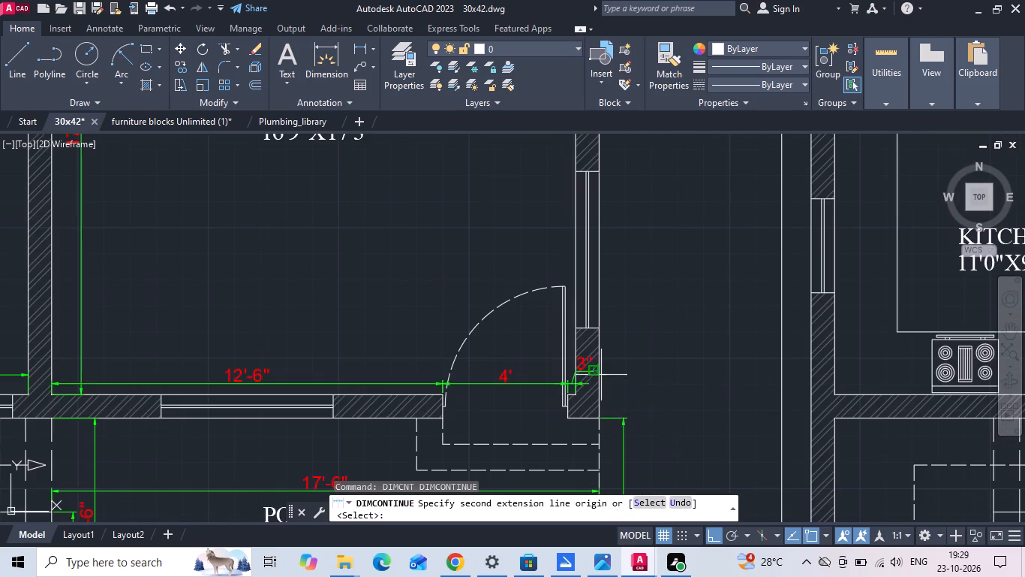
scroll(586, 418, "up", 2)
left_click(555, 358)
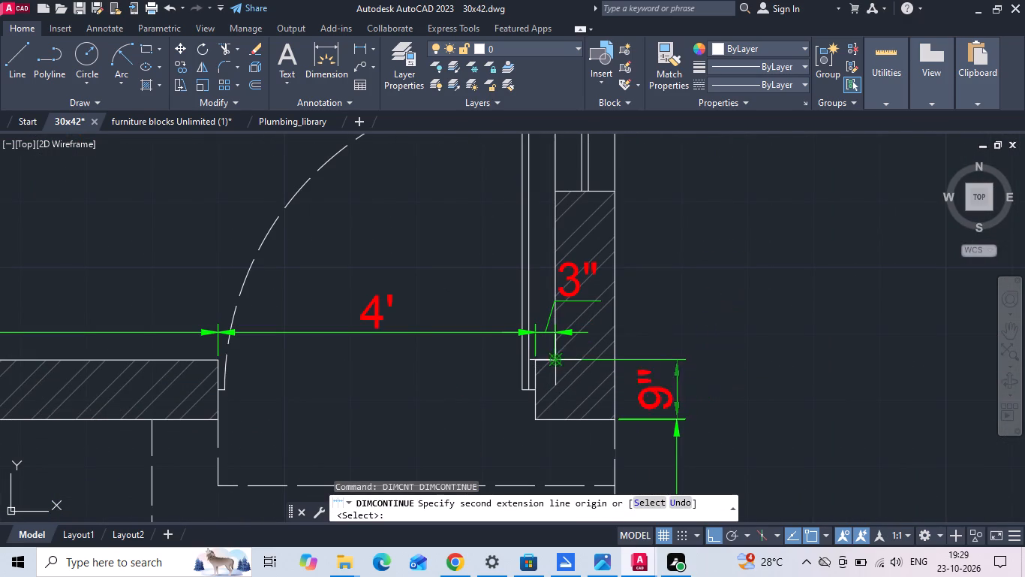
scroll(588, 416, "down", 3)
middle_click_drag(594, 226, 552, 455)
scroll(551, 340, "up", 3)
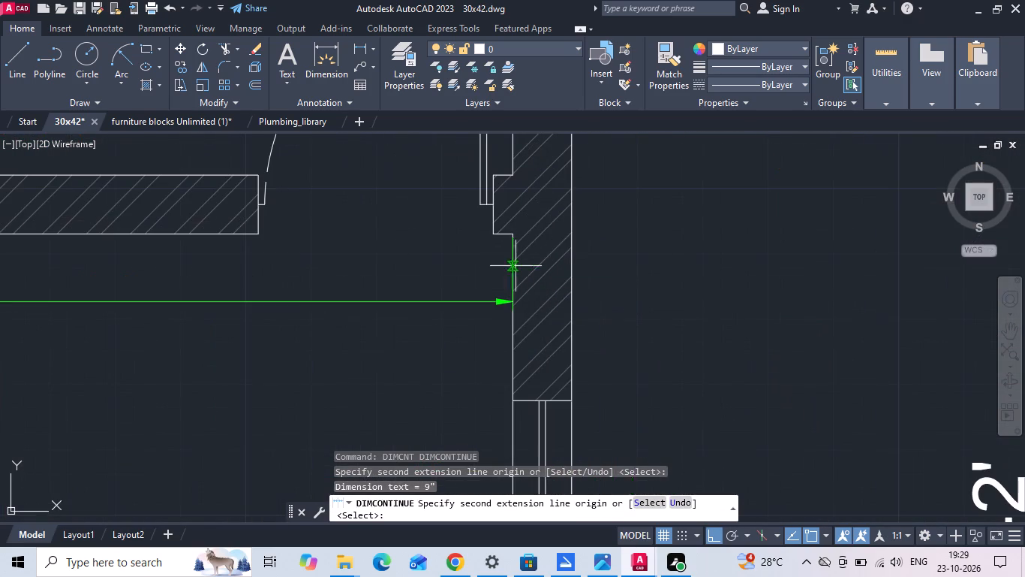
left_click(512, 234)
left_click(511, 175)
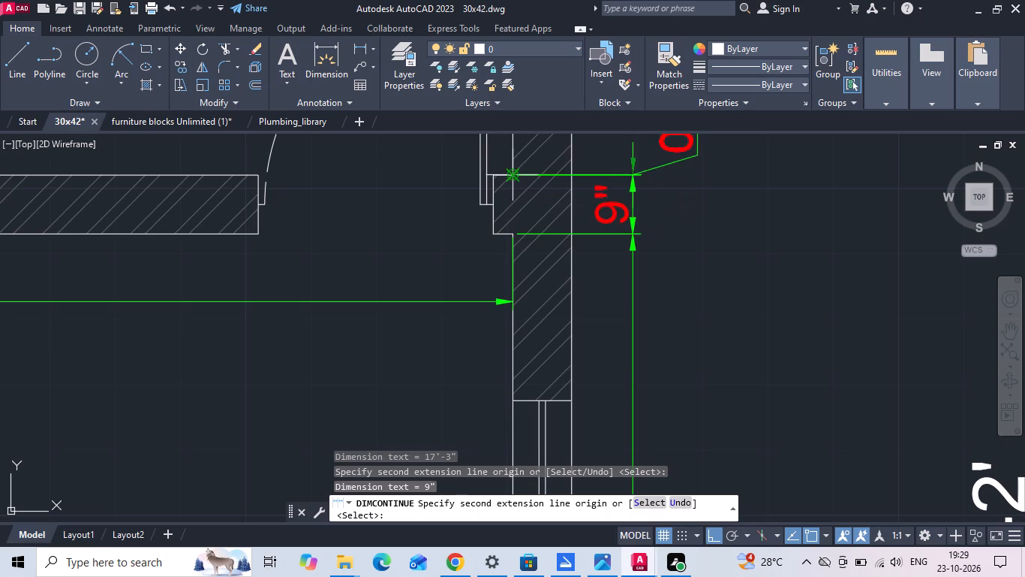
Continue the chain up the 11'6"X11'6" bedroom, its partition, the dress area and the rear wall to the plan's corner.
middle_click_drag(511, 175, 520, 391)
scroll(531, 115, "down", 2)
middle_click_drag(531, 151, 528, 497)
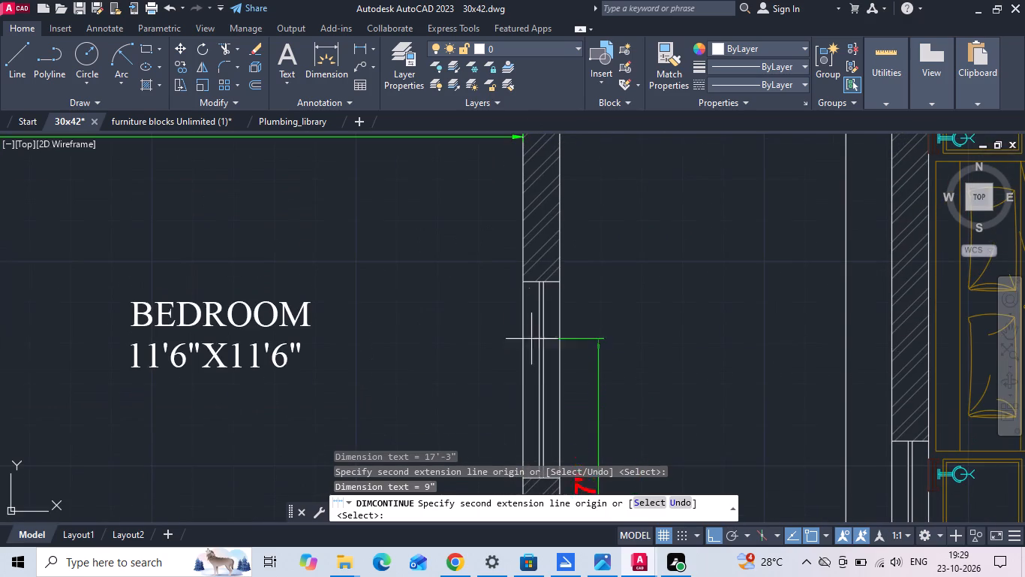
middle_click_drag(526, 237, 514, 441)
scroll(512, 287, "up", 1)
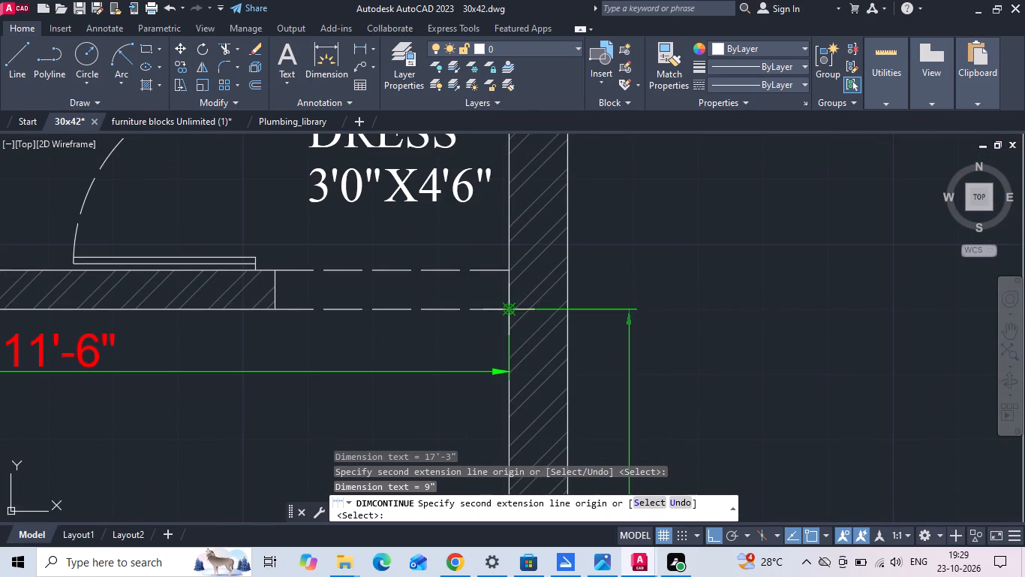
left_click(510, 307)
left_click(505, 269)
scroll(534, 356, "down", 2)
scroll(530, 224, "up", 1)
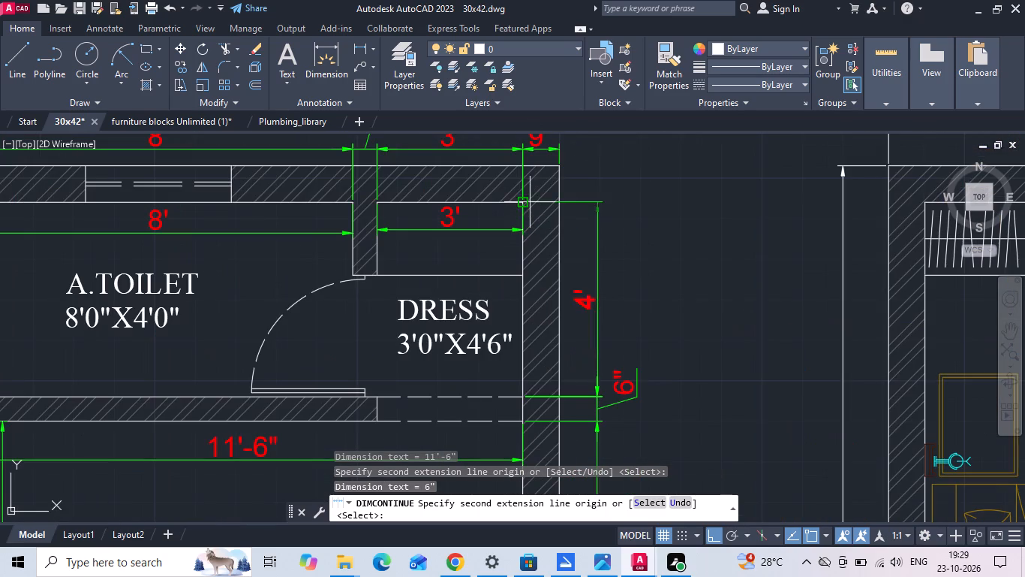
left_click(523, 201)
left_click(562, 167)
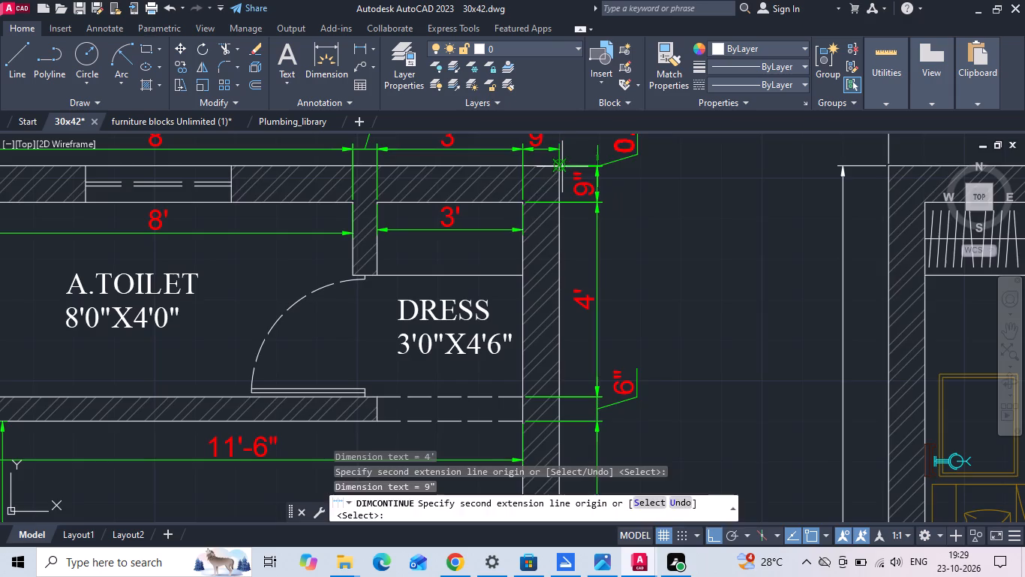
key("Escape")
Add an overall horizontal linear dimension between the plan's two rear outer corners, placed above the rear wall's dimension chain.
scroll(615, 198, "down", 4)
scroll(375, 263, "up", 1)
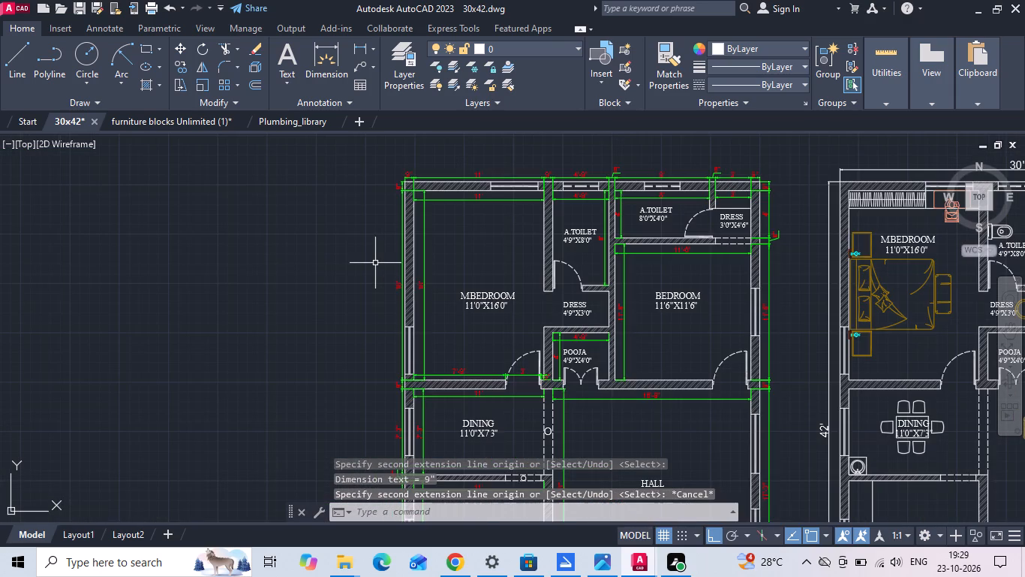
left_click(357, 44)
scroll(388, 131, "up", 5)
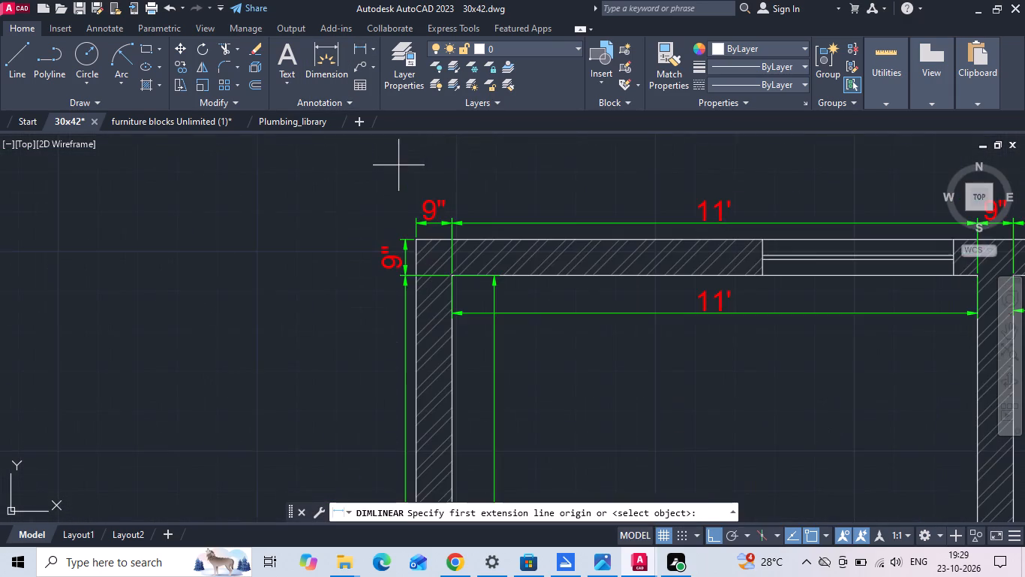
middle_click_drag(435, 225, 383, 282)
scroll(370, 325, "up", 2)
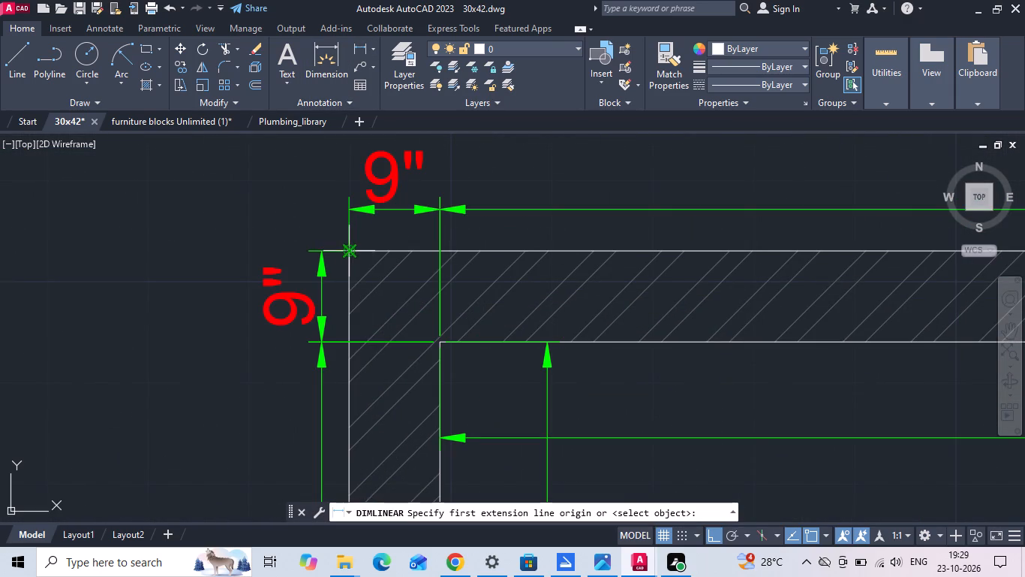
left_click(350, 253)
scroll(117, 324, "down", 3)
middle_click_drag(638, 324, 146, 304)
scroll(625, 295, "up", 2)
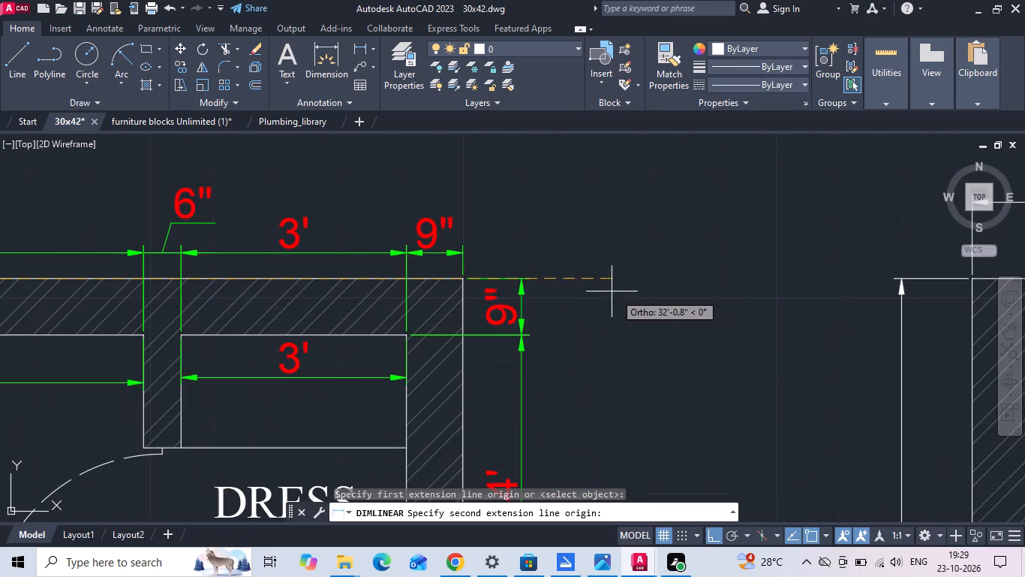
scroll(452, 284, "up", 2)
left_click(476, 271)
scroll(624, 367, "down", 3)
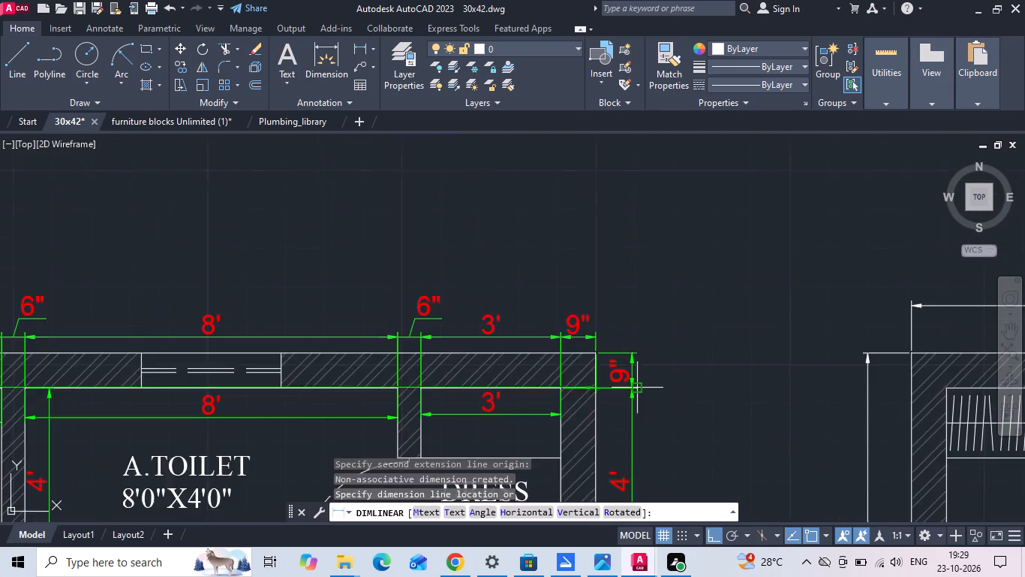
scroll(479, 363, "down", 2)
scroll(272, 333, "up", 2)
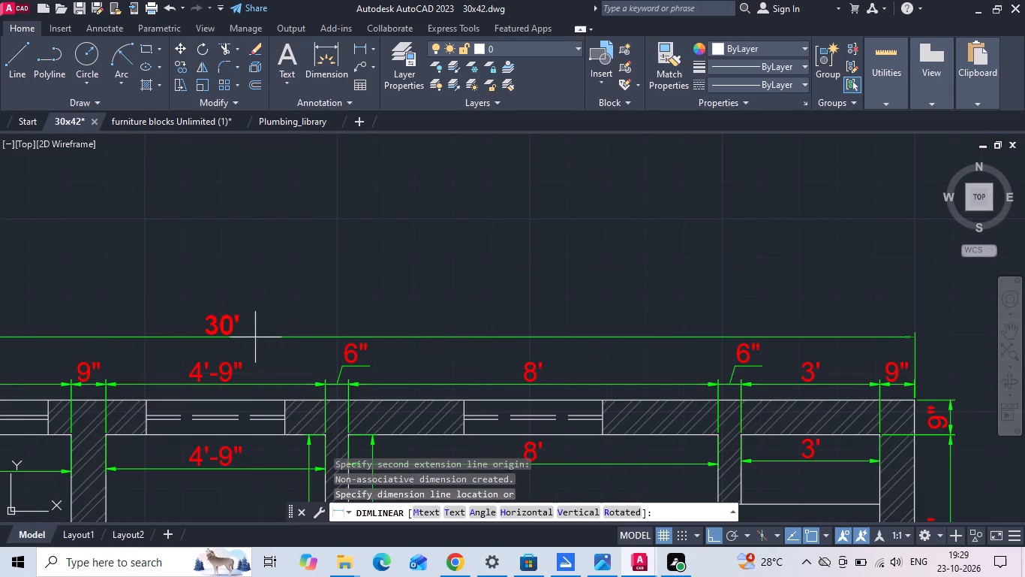
left_click(255, 337)
Add an overall vertical linear dimension between the unfurnished plan's rear and front outer corners, placed outside the kitchen-side wall's dimension chain.
left_click(362, 45)
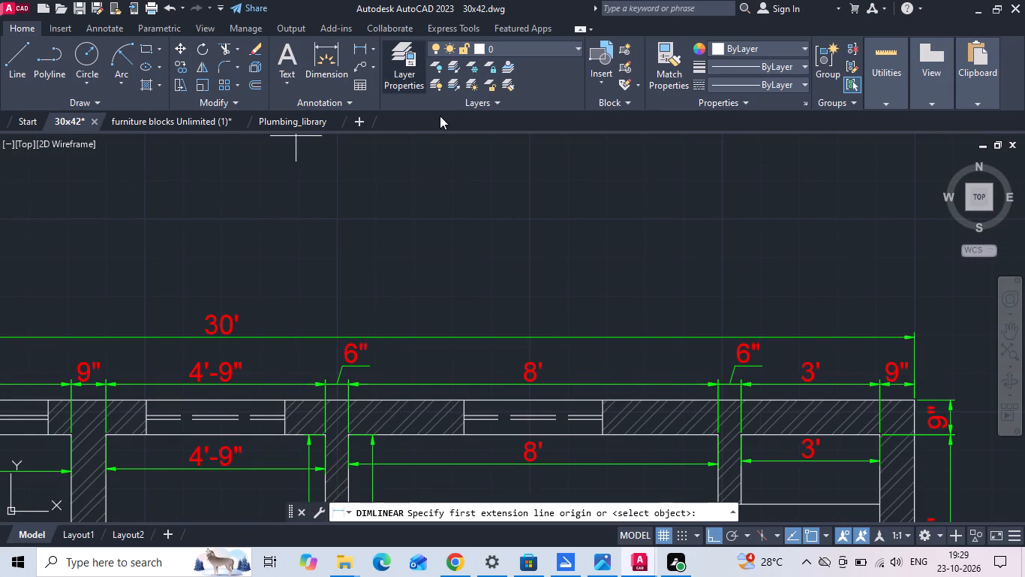
scroll(465, 147, "down", 2)
scroll(49, 269, "up", 2)
scroll(177, 231, "up", 2)
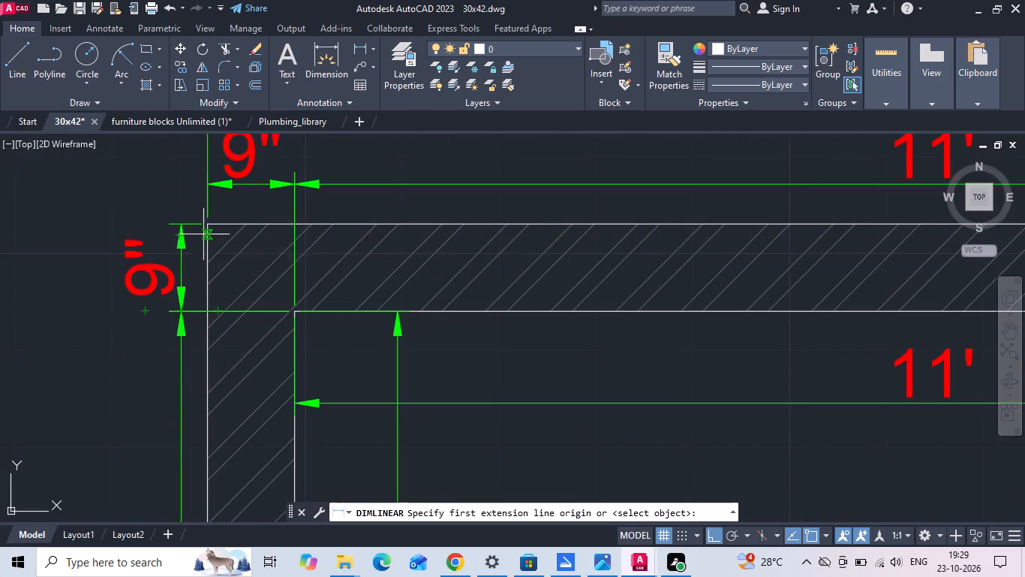
left_click(211, 228)
scroll(453, 124, "down", 10)
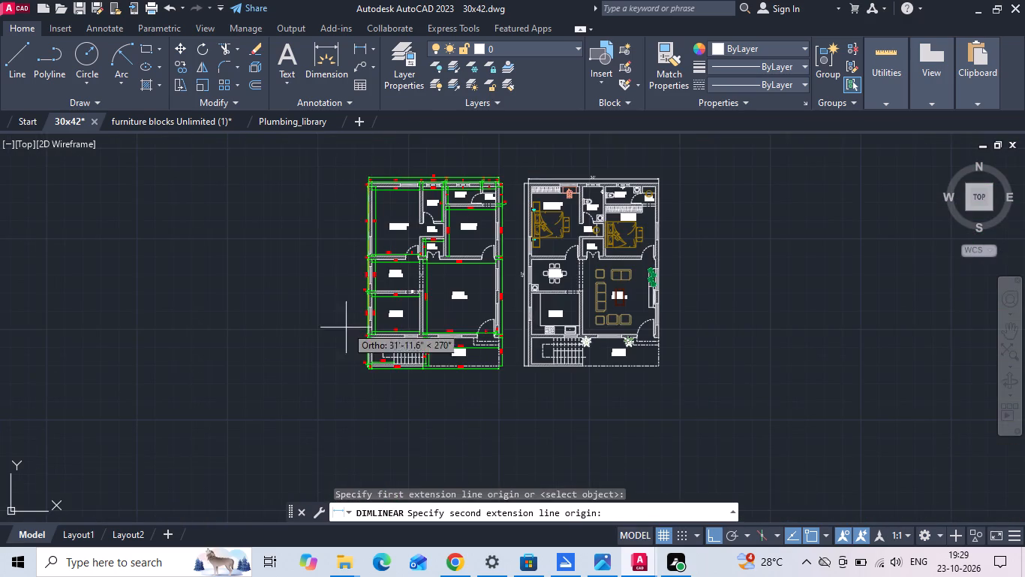
middle_click_drag(346, 329, 343, 307)
scroll(363, 349, "up", 7)
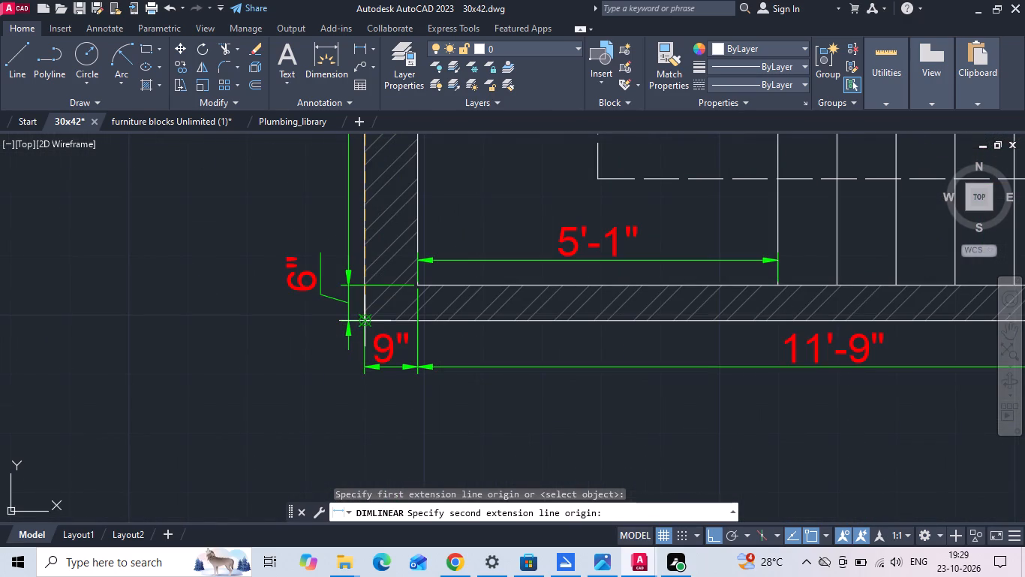
left_click(362, 316)
scroll(343, 349, "down", 2)
scroll(310, 334, "up", 1)
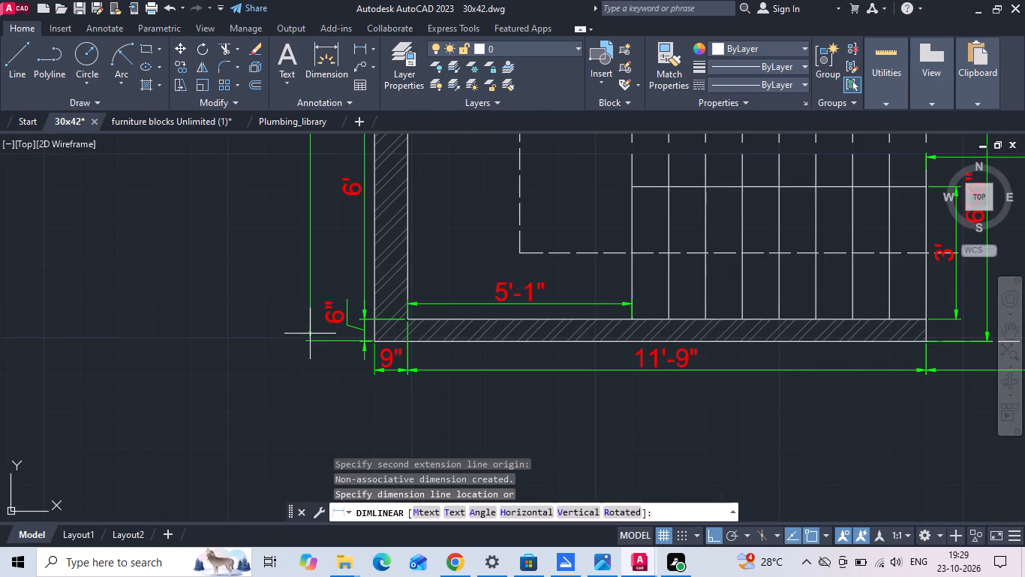
left_click(314, 328)
scroll(316, 351, "down", 4)
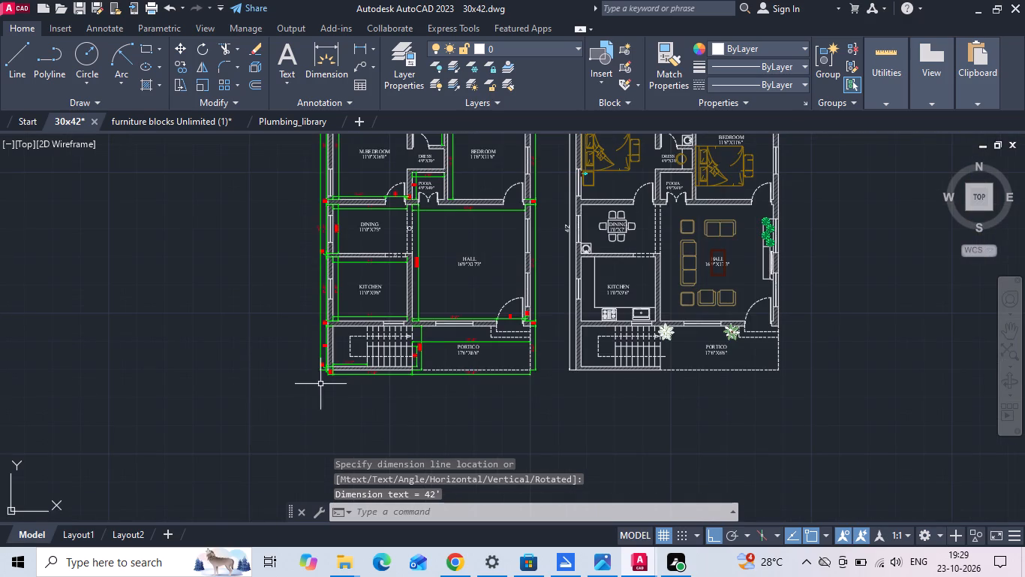
Save the drawing.
scroll(300, 229, "up", 2)
key("ctrl+s")
Copy the unfurnished plan's HALL room label straight down to the empty space below the portico's outer dimension.
scroll(300, 230, "down", 1)
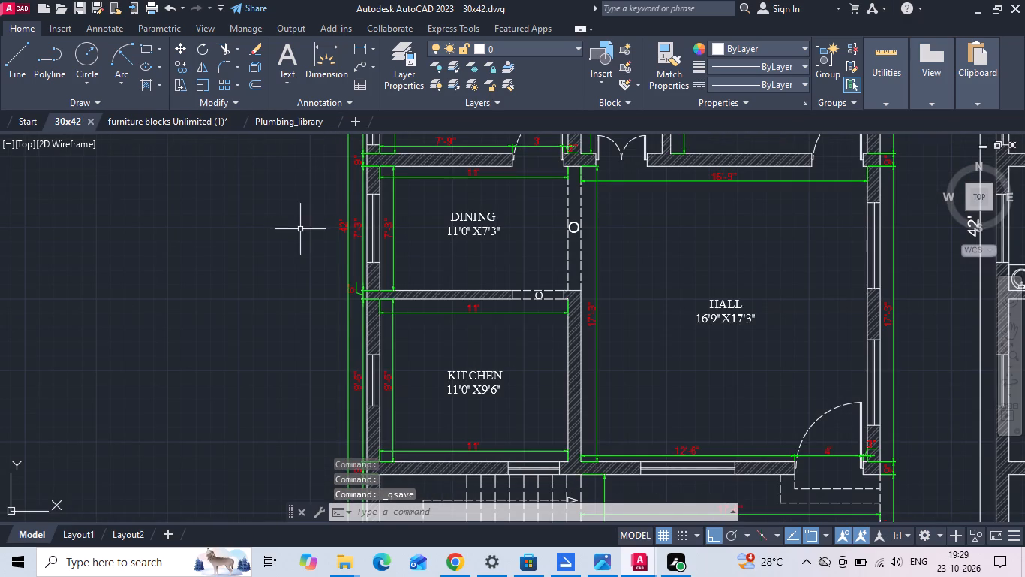
scroll(311, 246, "down", 1)
left_click(470, 272)
right_click(470, 272)
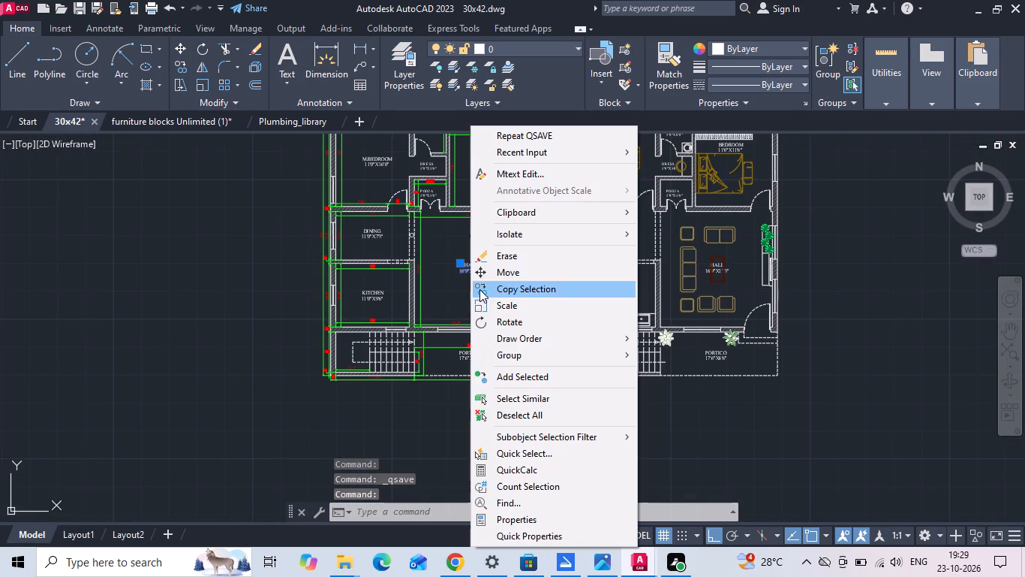
left_click(488, 291)
left_click(470, 270)
scroll(422, 394, "up", 3)
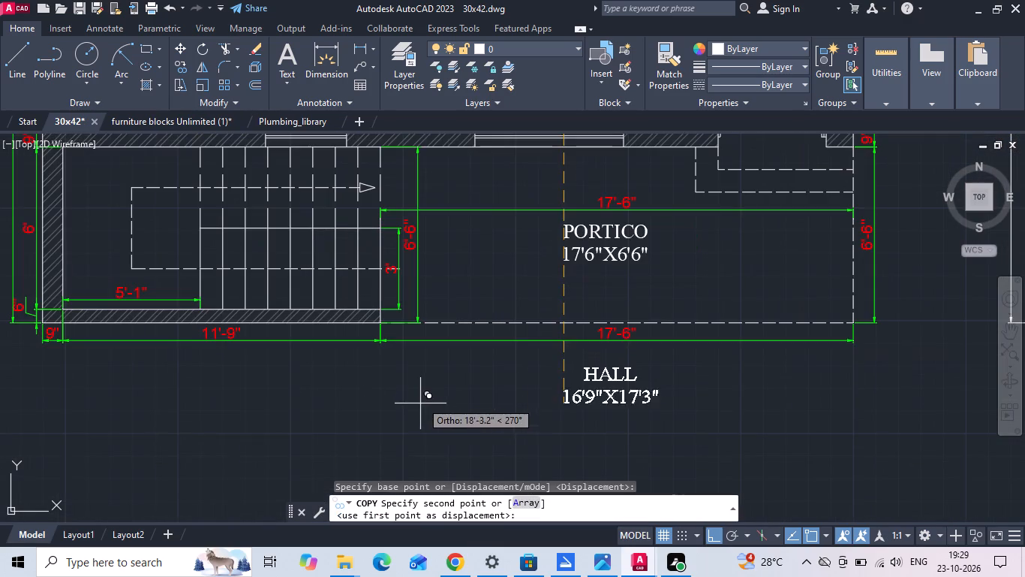
left_click(419, 415)
key("Escape")
Change the copied label's text to PLAN and set its text height to 1'.
double_click(627, 388)
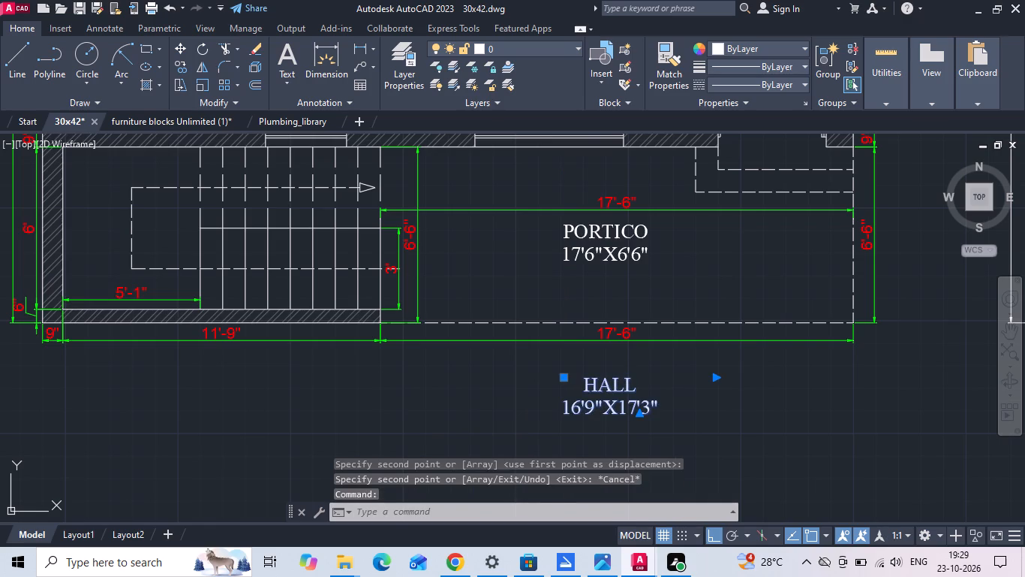
left_click_drag(660, 413, 547, 382)
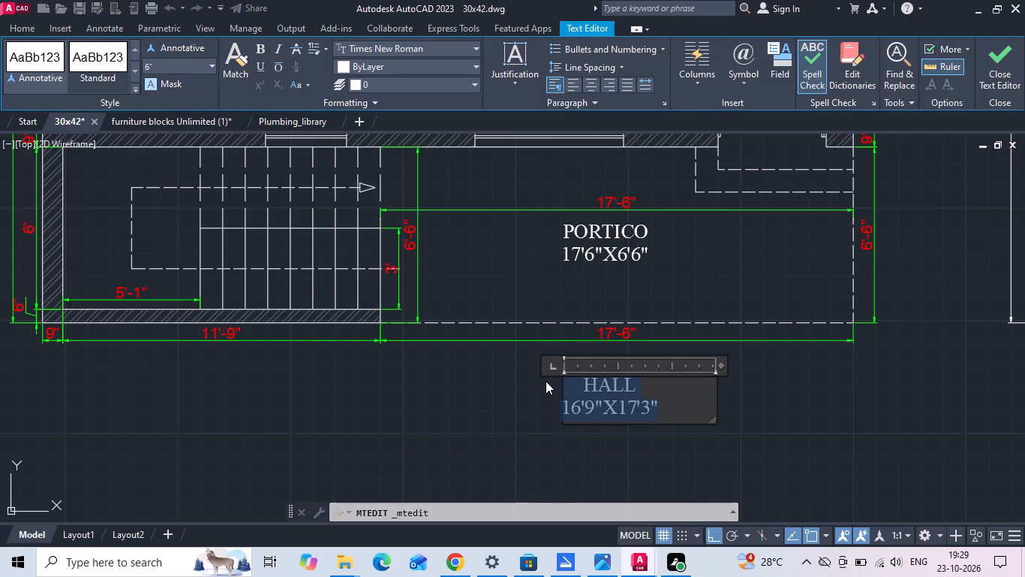
key("BackSpace")
type("PLAN")
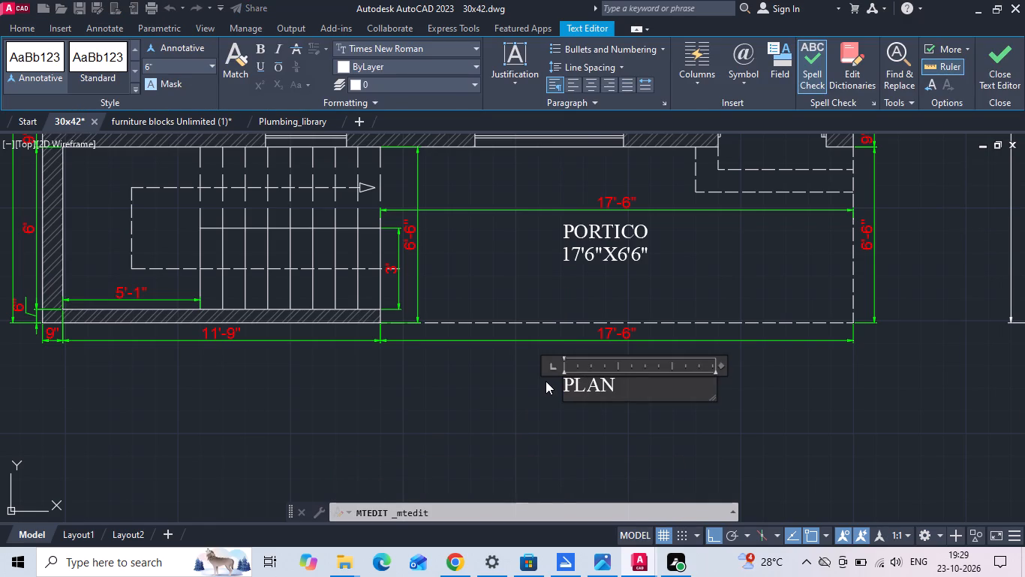
key("ctrl+a")
left_click(166, 66)
key("BackSpace")
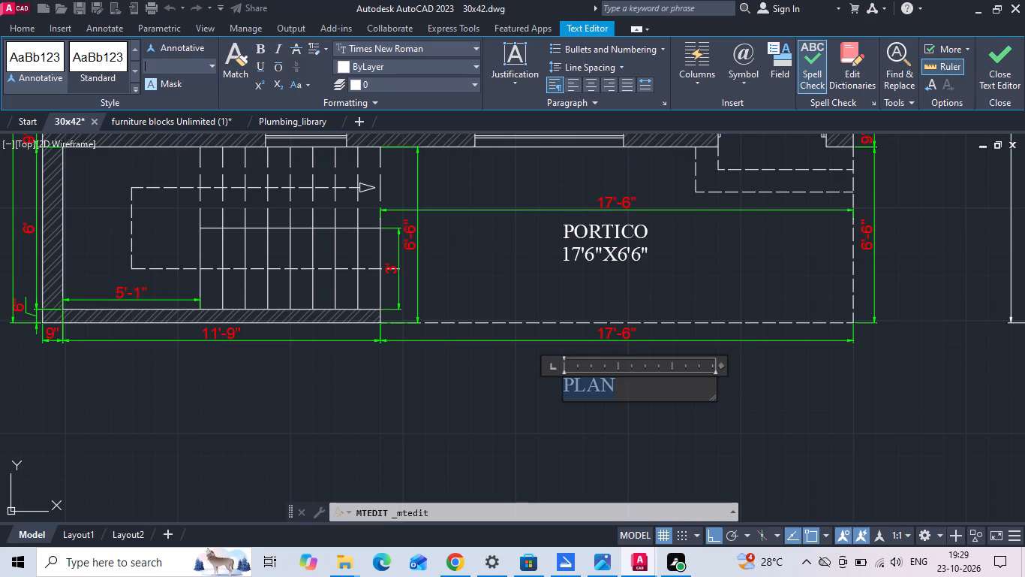
type("1'")
key("Return")
scroll(191, 104, "down", 2)
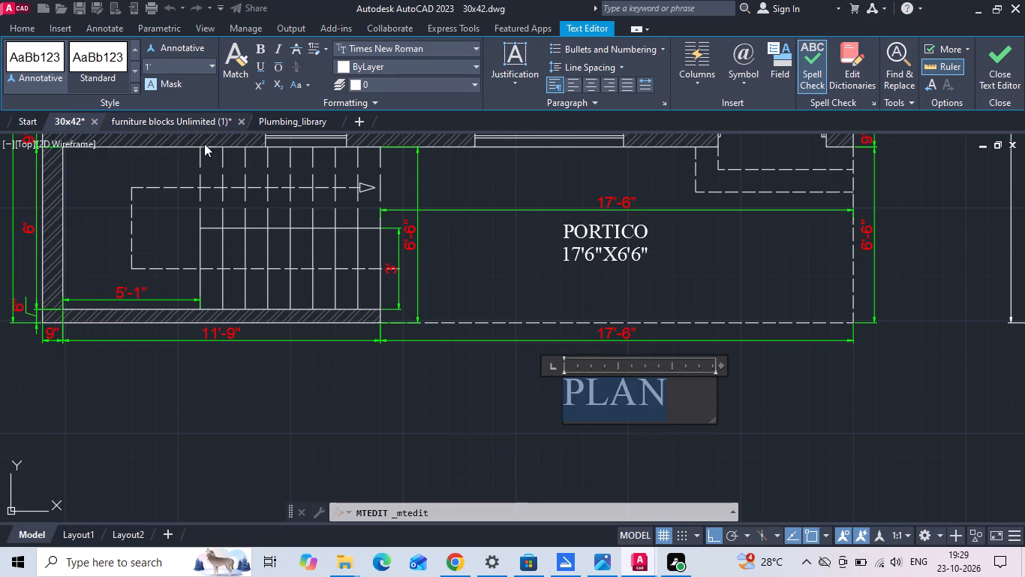
left_click(413, 427)
Move the PLAN title horizontally from under the portico label to about the middle of the unfurnished plan's width.
scroll(415, 406, "down", 2)
left_click(518, 386)
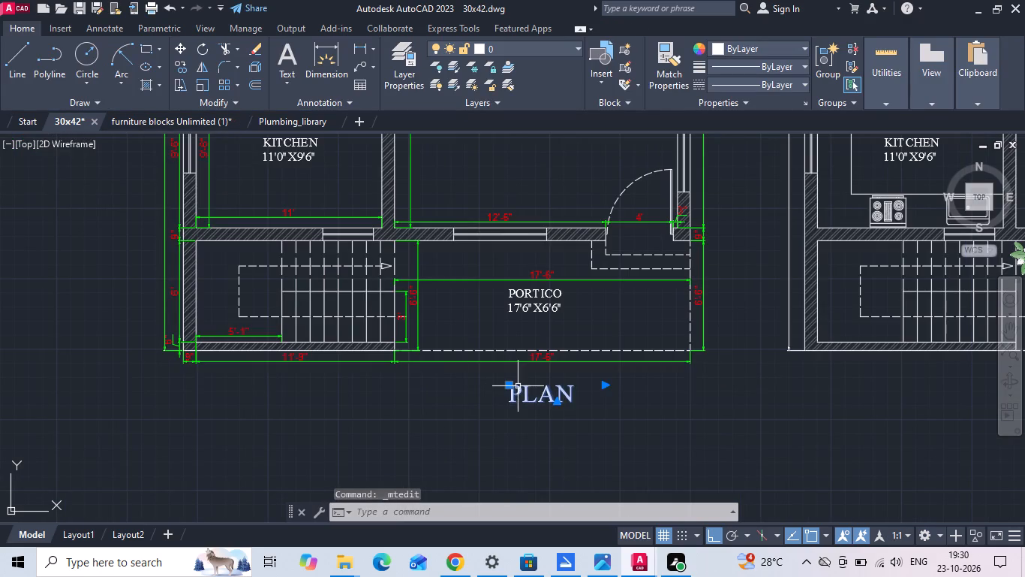
right_click(519, 386)
left_click(573, 276)
left_click_drag(619, 430, 608, 436)
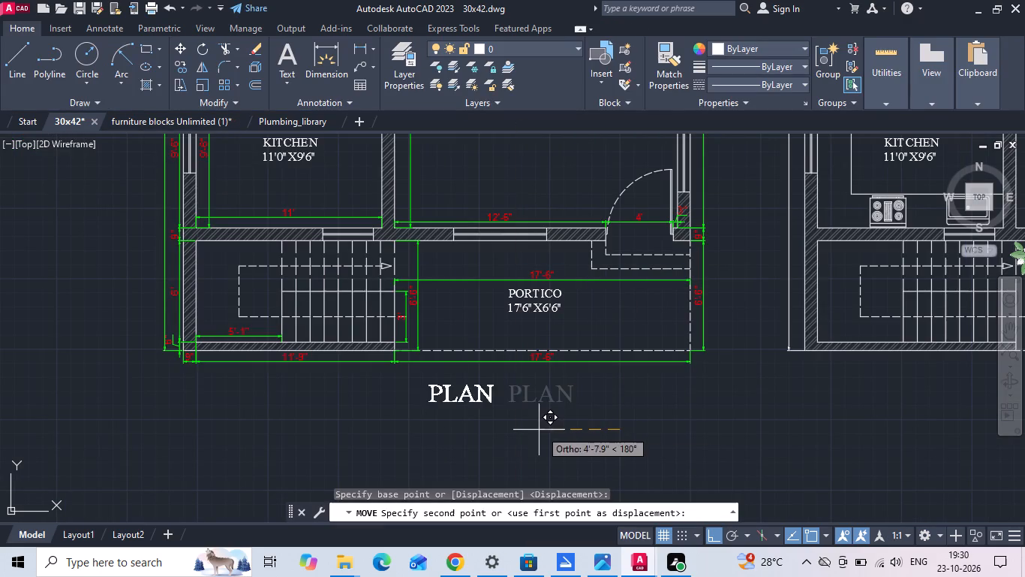
left_click(512, 430)
Copy the PLAN title horizontally to the space below the furnished plan, roughly centred under it.
left_click_drag(480, 398, 444, 398)
left_click(387, 397)
right_click(386, 397)
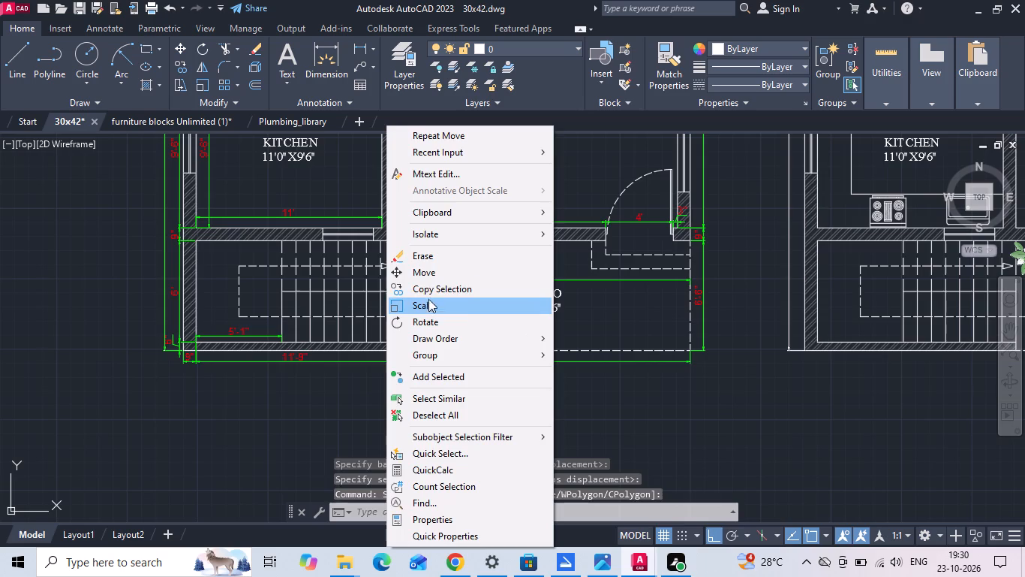
left_click(431, 289)
scroll(371, 323, "down", 1)
left_click_drag(437, 419, 446, 418)
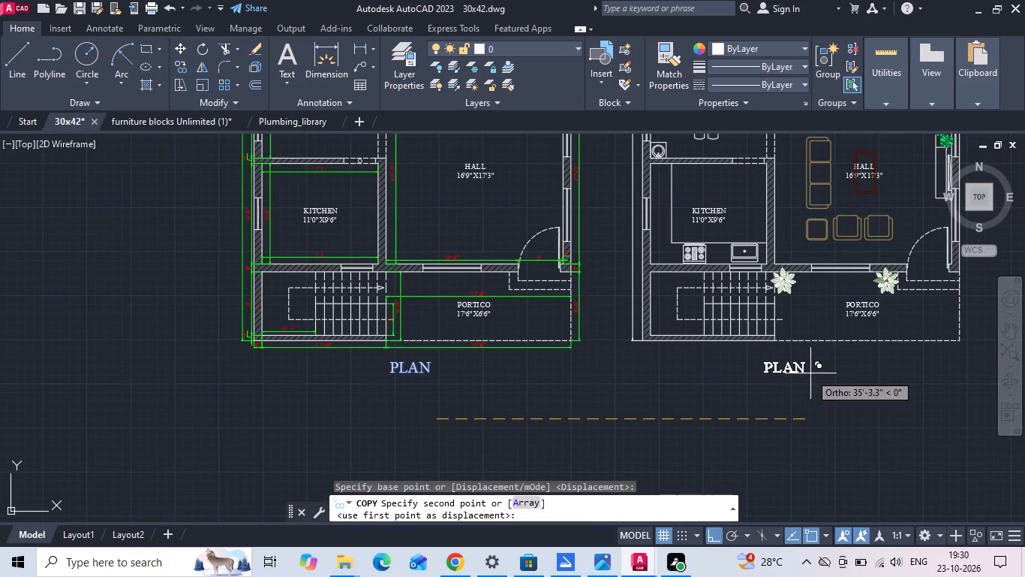
left_click(847, 373)
key("Escape")
Save the drawing with both plan titles in place.
key("ctrl+s")
key("ctrl+s")
key("ctrl+s")
key("ctrl+s")
key("ctrl+s")
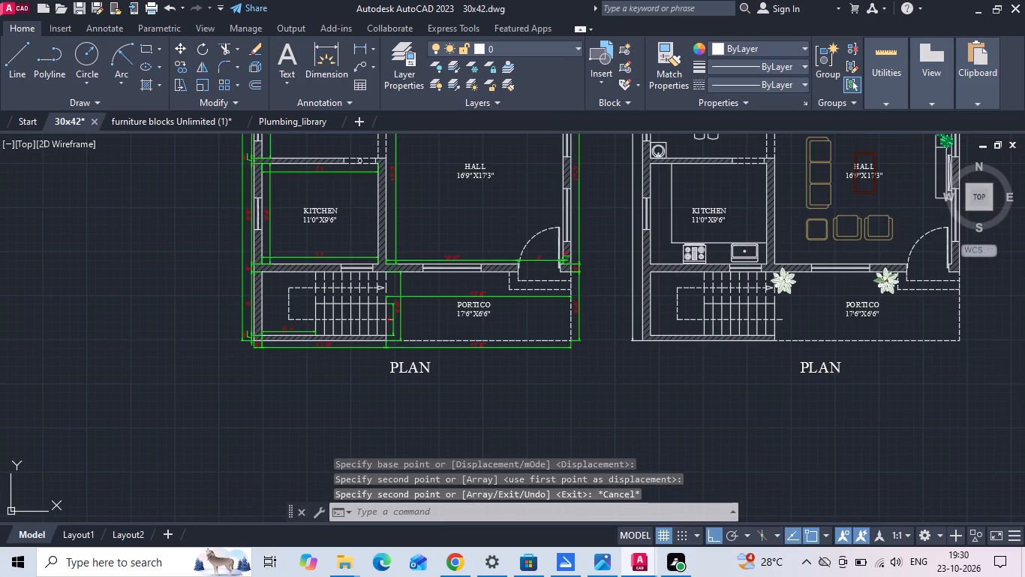
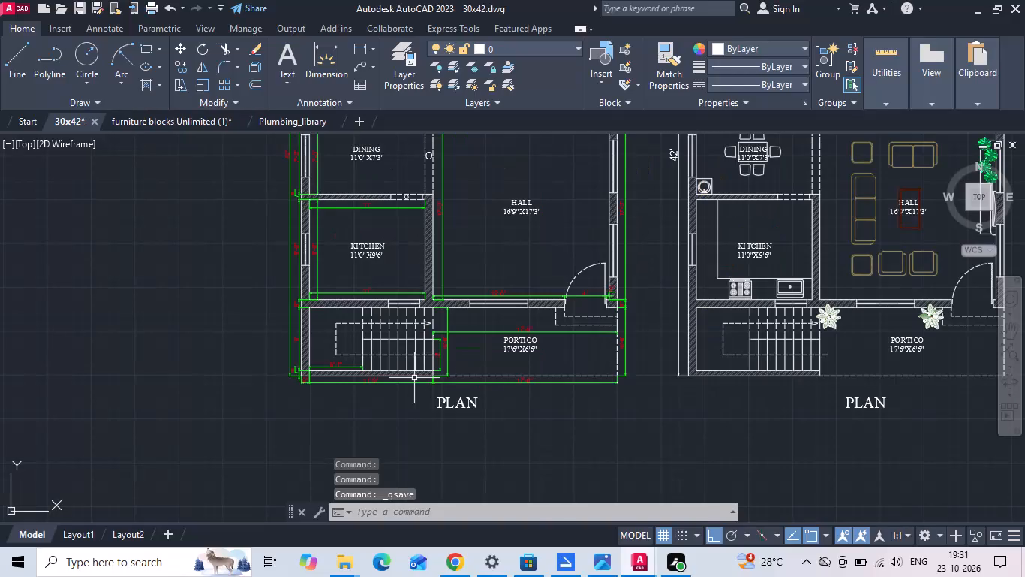
Preview a single-sheet plot with the previous plot settings, windowed around the furnished plan, its dimensions and its PLAN title.
scroll(414, 417, "down", 2)
scroll(429, 351, "up", 1)
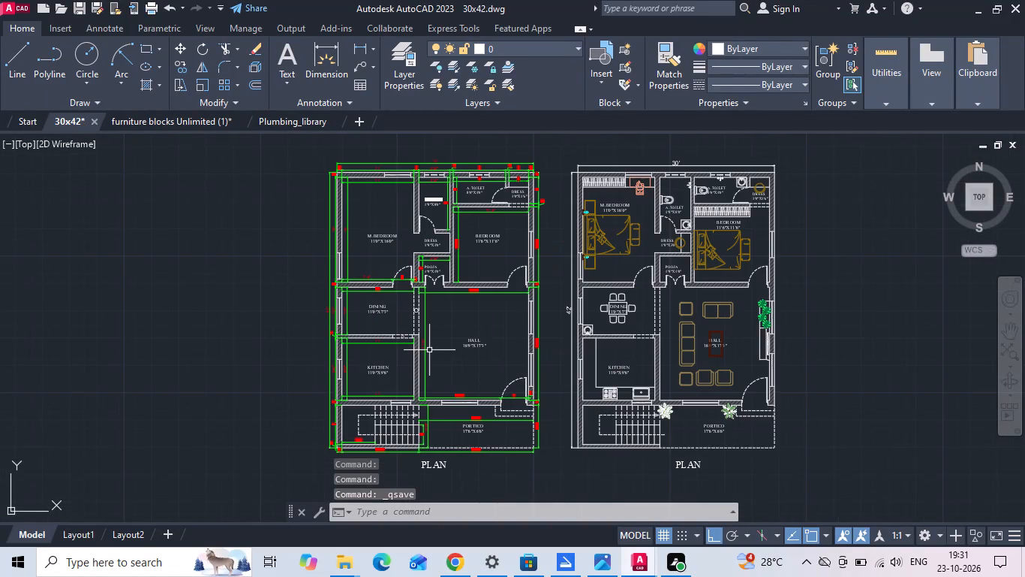
scroll(427, 347, "up", 1)
scroll(399, 326, "down", 1)
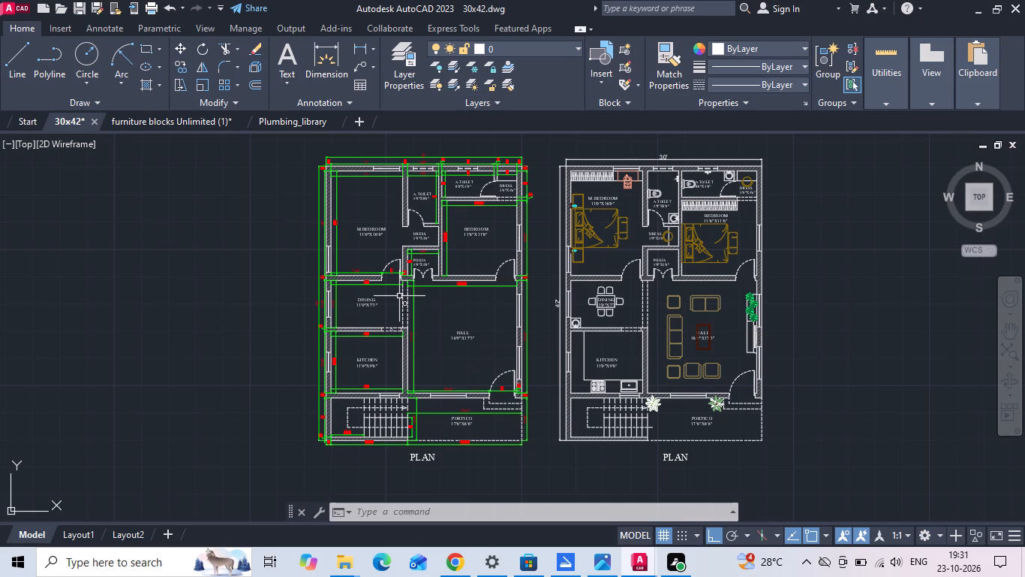
type("PLOT")
key("space")
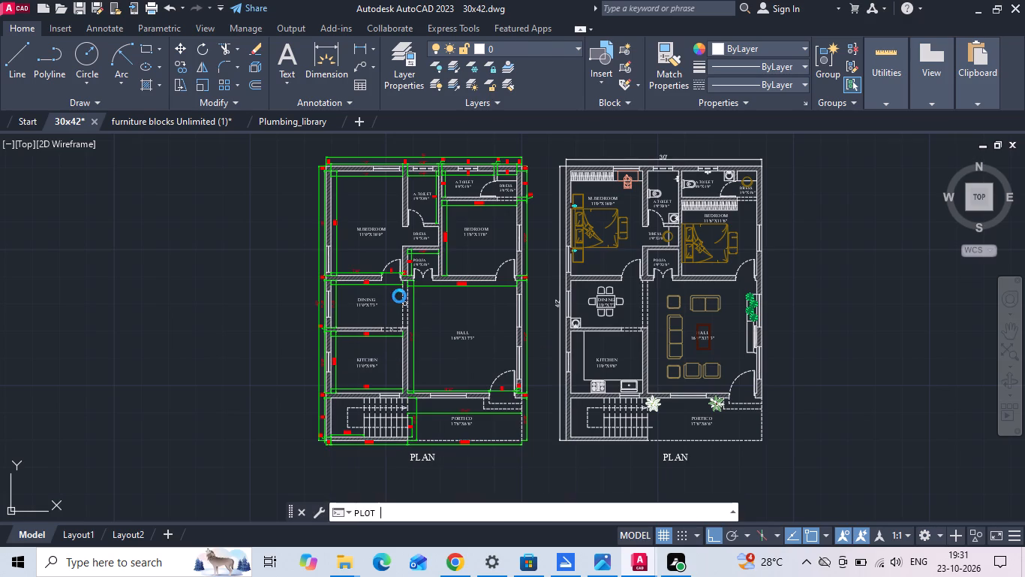
left_click(408, 321)
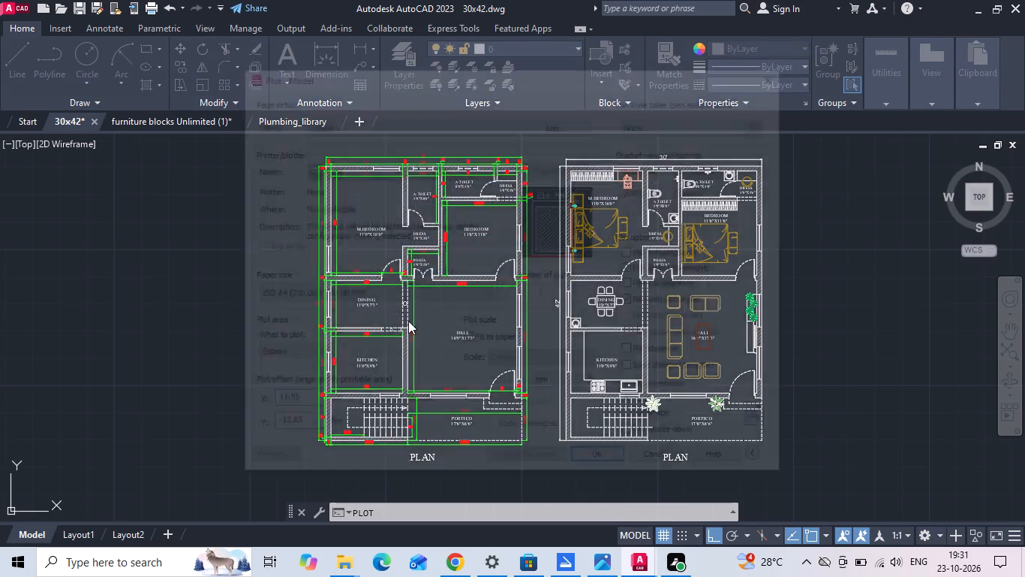
left_click(396, 120)
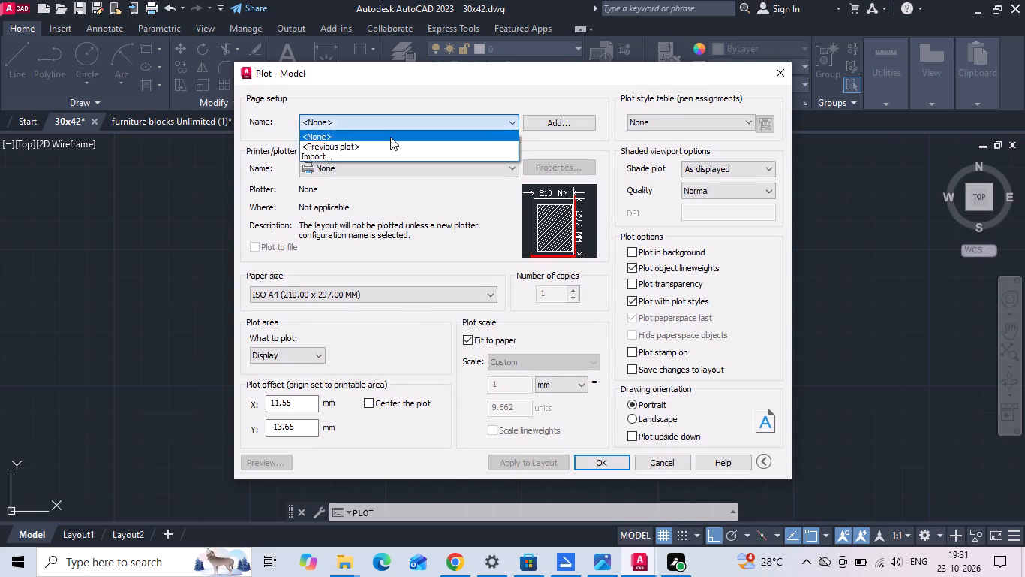
left_click(388, 143)
left_click(389, 358)
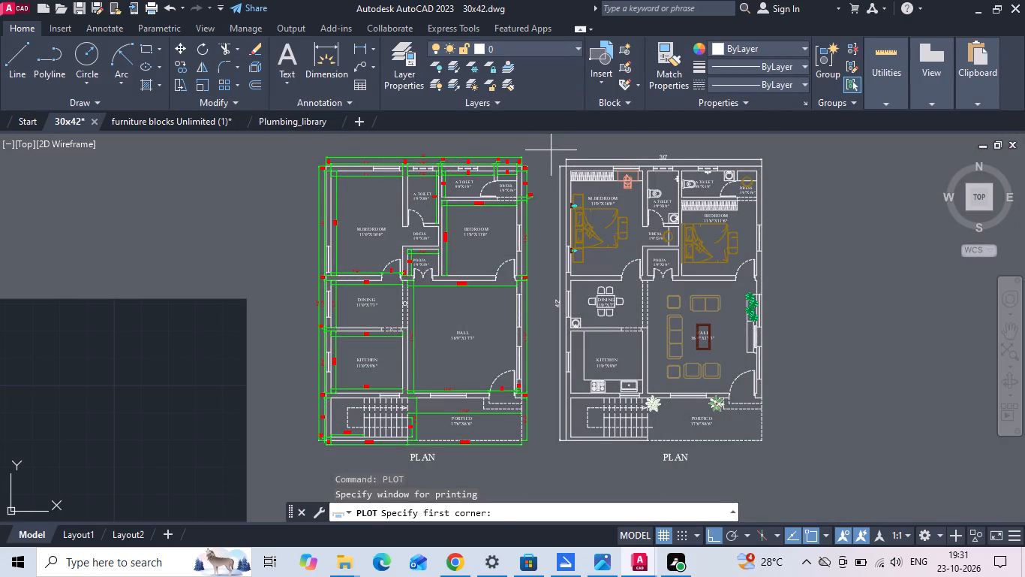
left_click(551, 149)
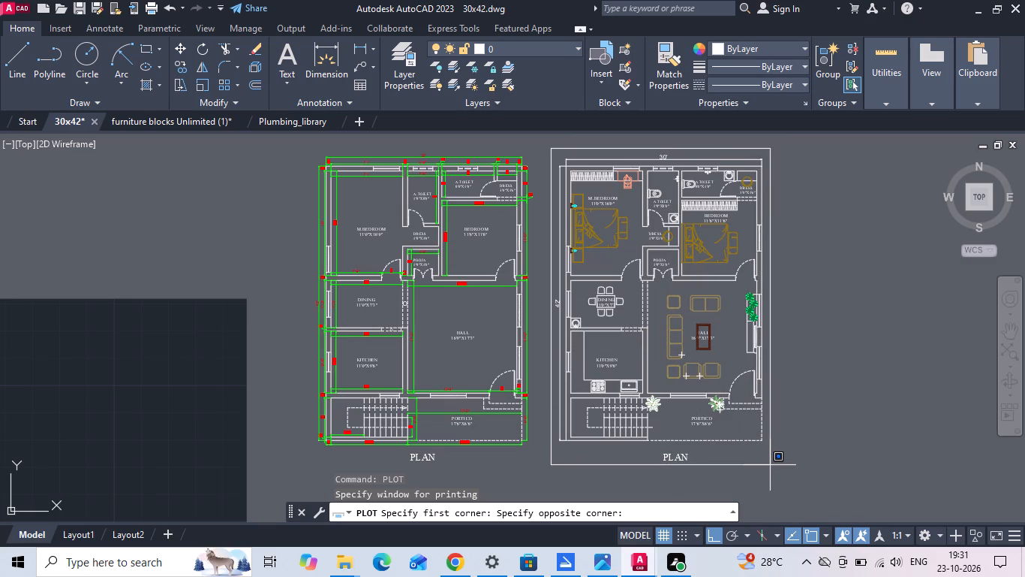
left_click(770, 465)
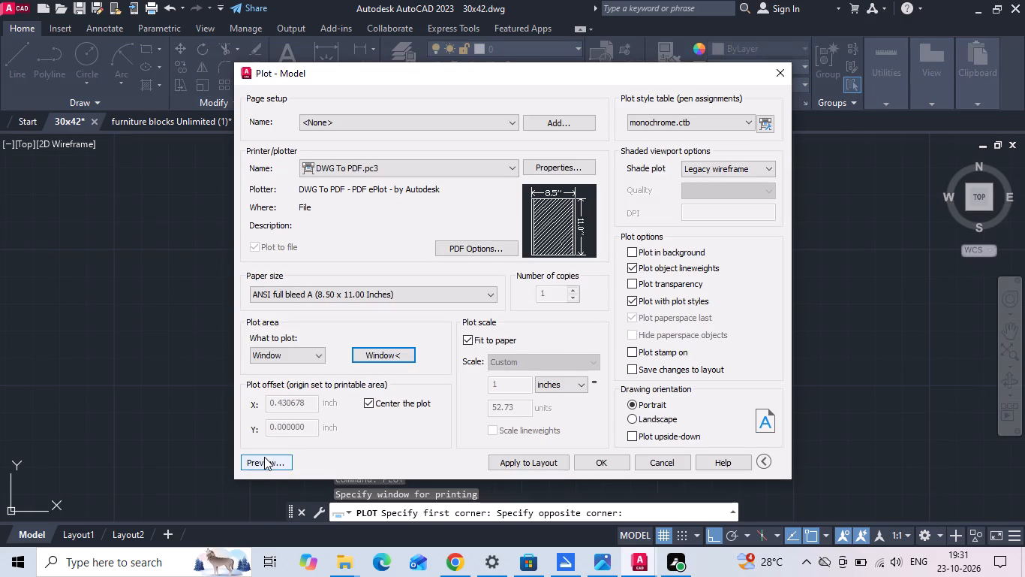
left_click(264, 457)
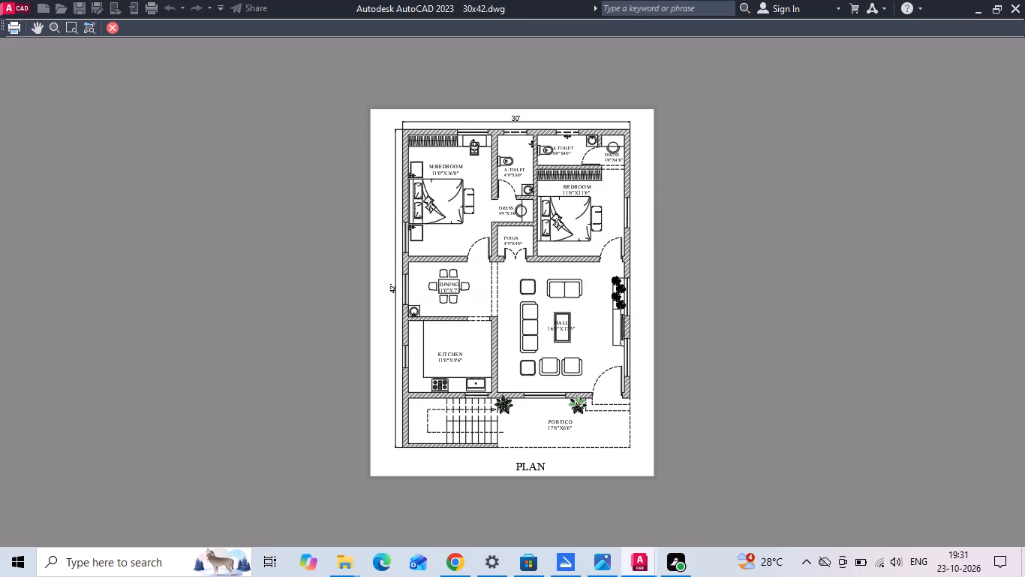
key("space")
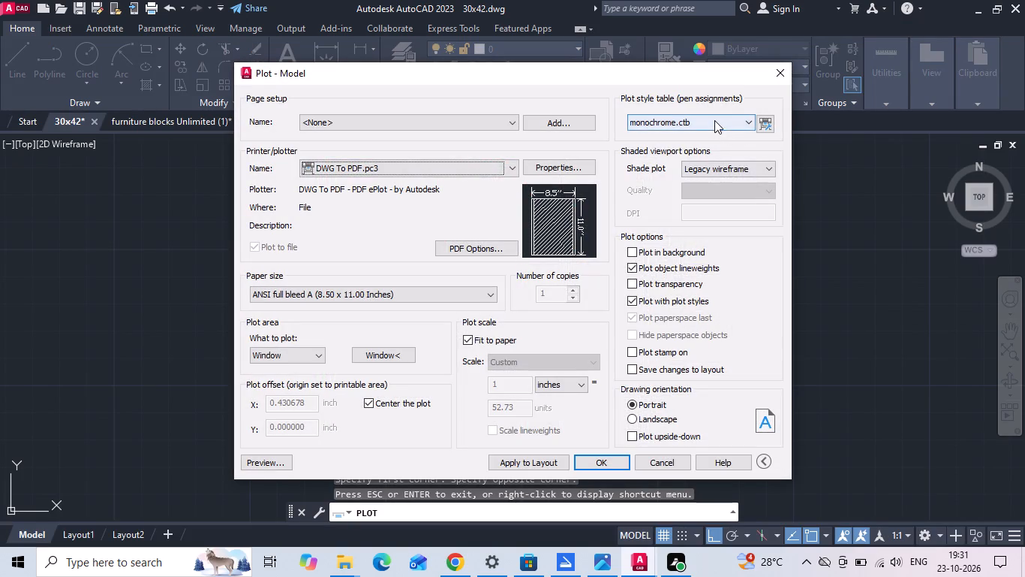
Preview the same furnished plan plot with the plot style table set to None, and leave the plot without printing.
left_click(714, 120)
left_click(666, 143)
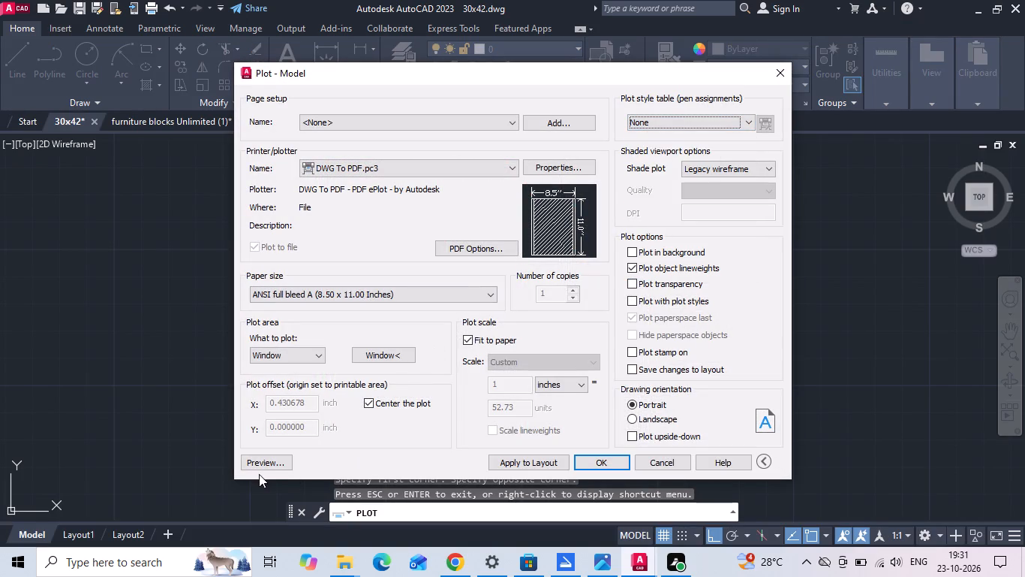
left_click(262, 464)
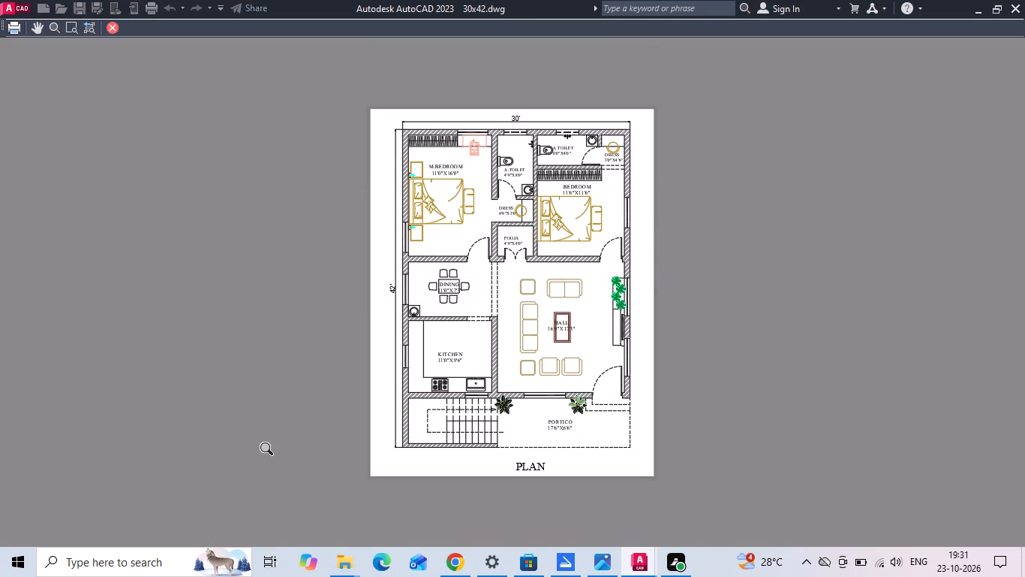
key("space")
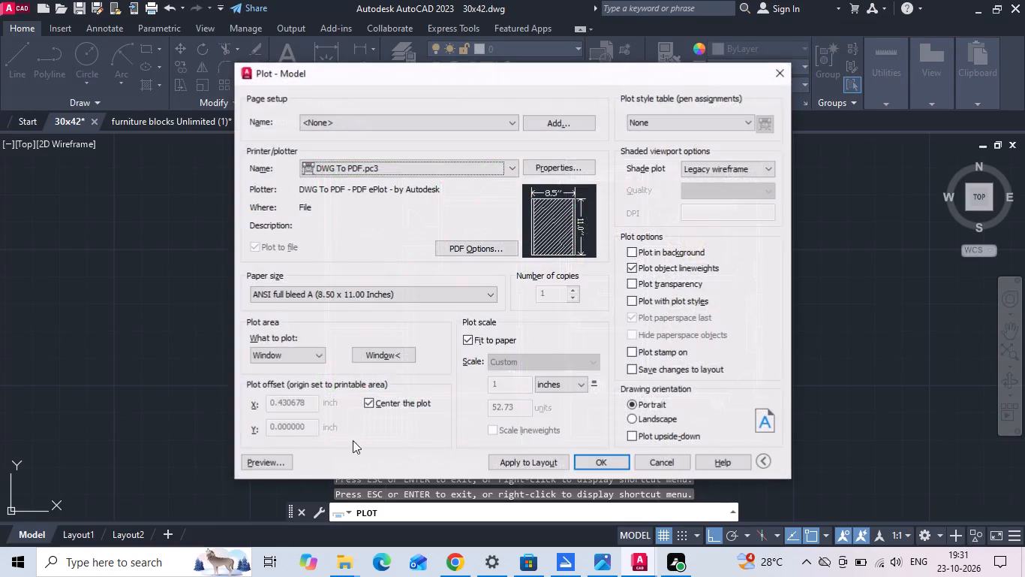
key("Escape")
Move the furnished plan's HALL label straight down about 3'-3", into the gap between the centre table and the chairs.
scroll(714, 333, "up", 2)
left_click(687, 352)
right_click(687, 352)
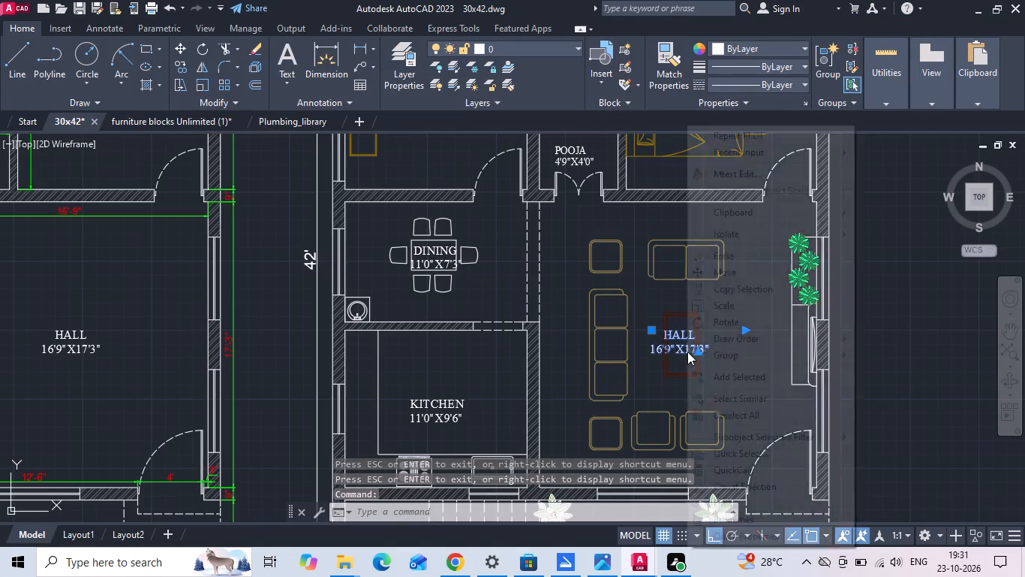
left_click(719, 273)
left_click(734, 363)
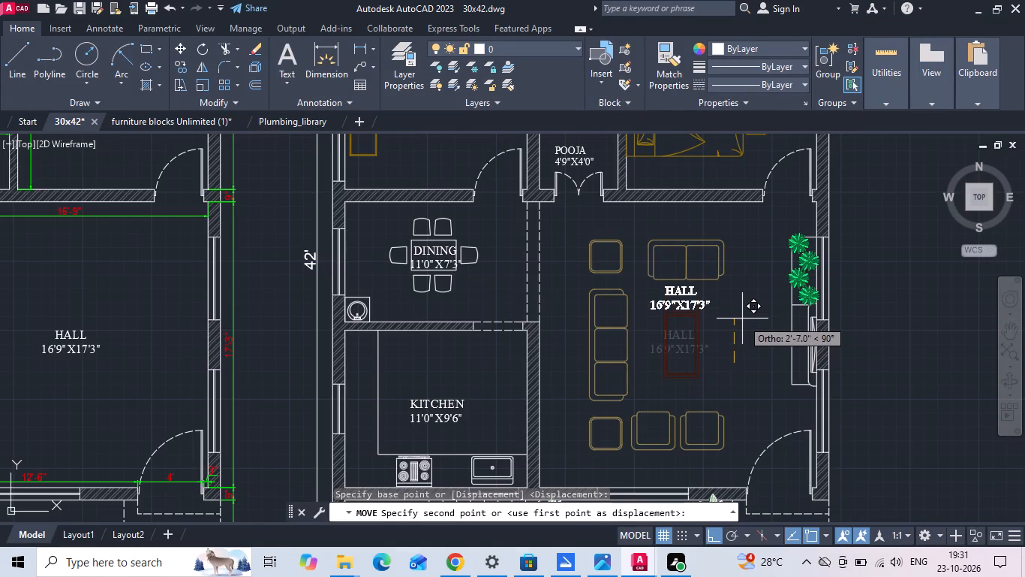
scroll(741, 418, "up", 3)
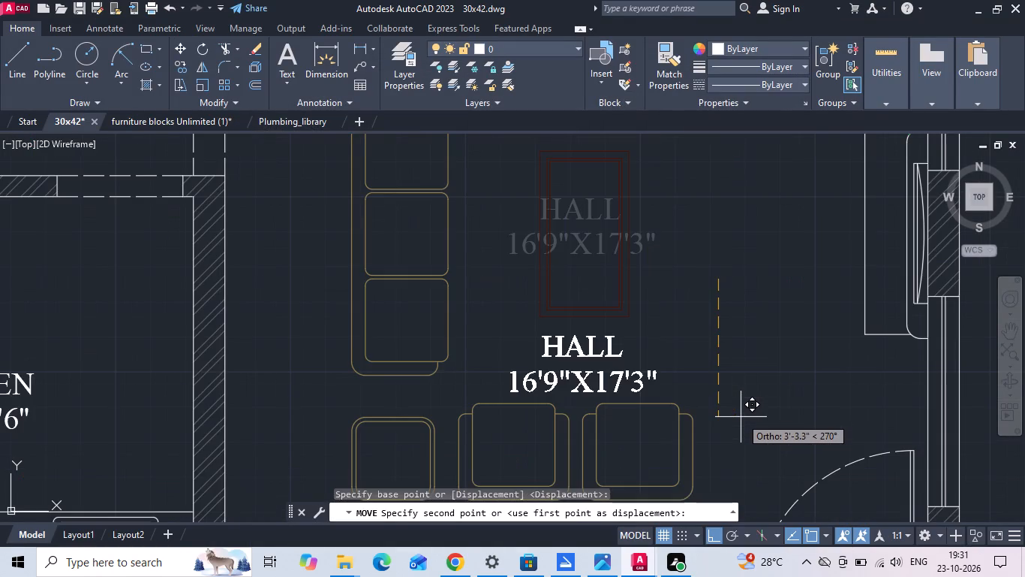
left_click(741, 417)
Nudge the furnished plan's HALL label slightly to the right below the centre table.
left_click_drag(679, 364, 588, 372)
left_click(567, 376)
right_click(566, 376)
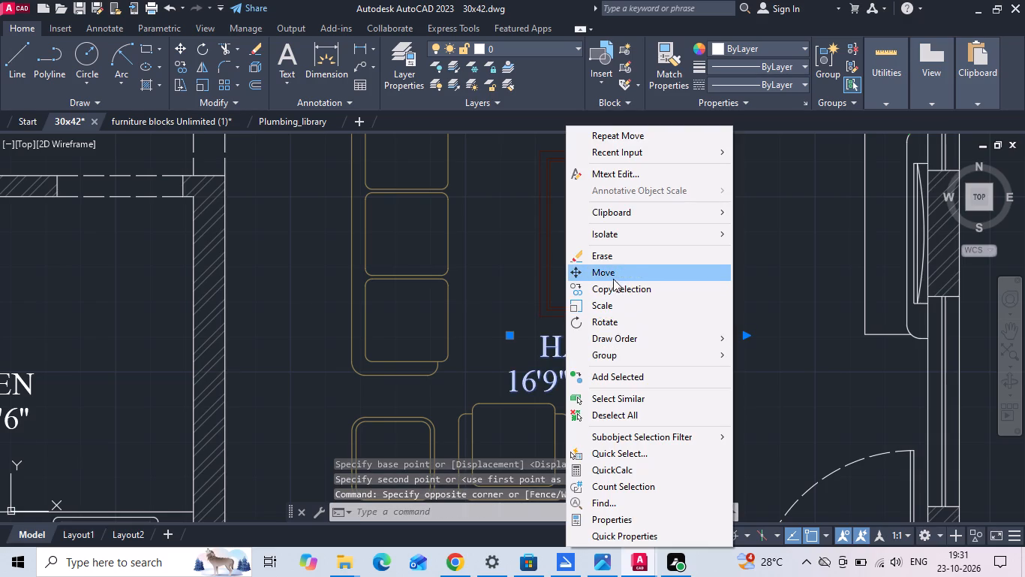
left_click(618, 268)
left_click(687, 337)
left_click(696, 337)
Save the drawing.
key("ctrl+s")
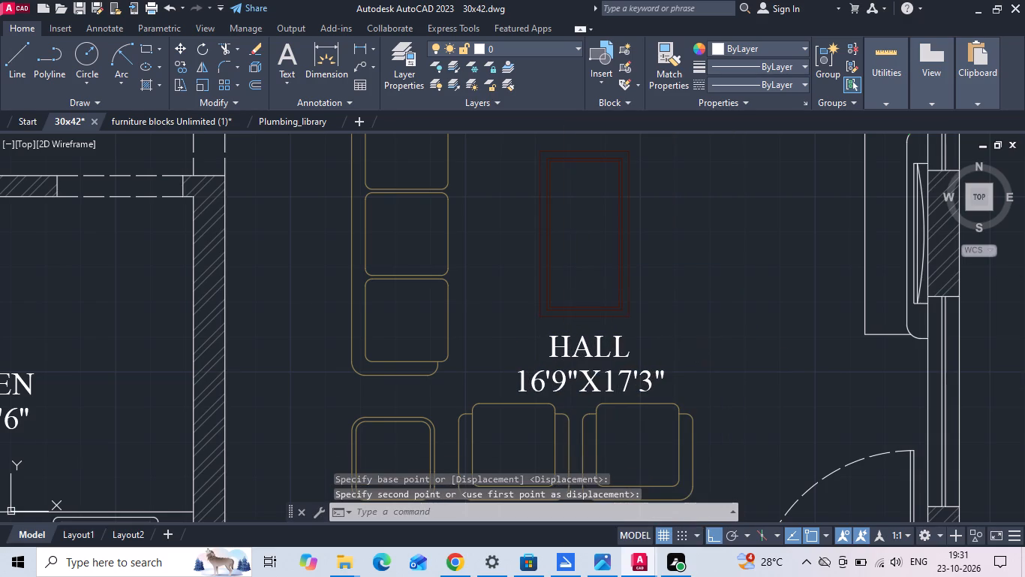
Set up a single-sheet plot from the previous plot settings, windowed around the furnished plan and its PLAN title, and preview it.
type("PLOT")
key("space")
left_click(506, 316)
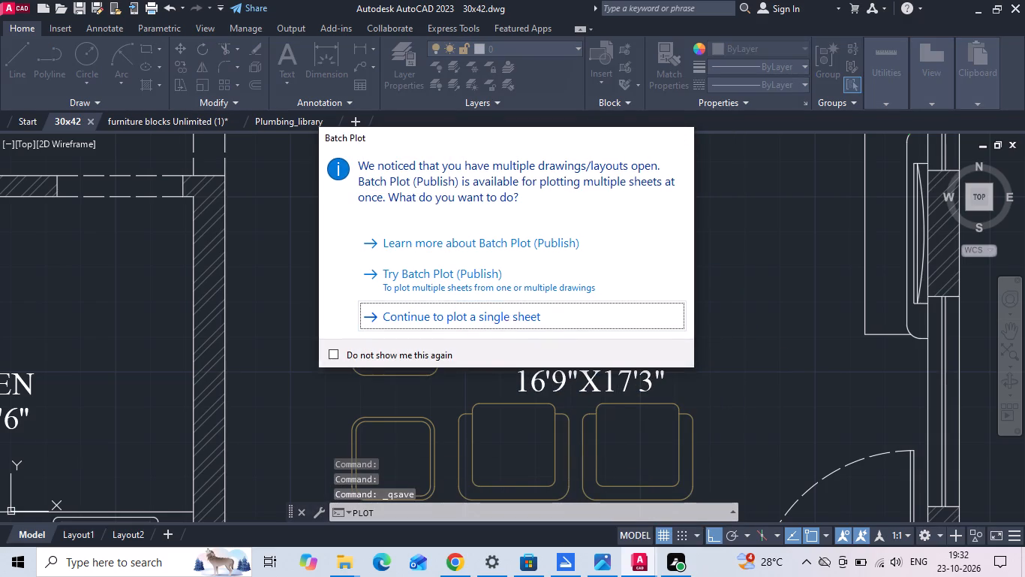
scroll(505, 316, "down", 1)
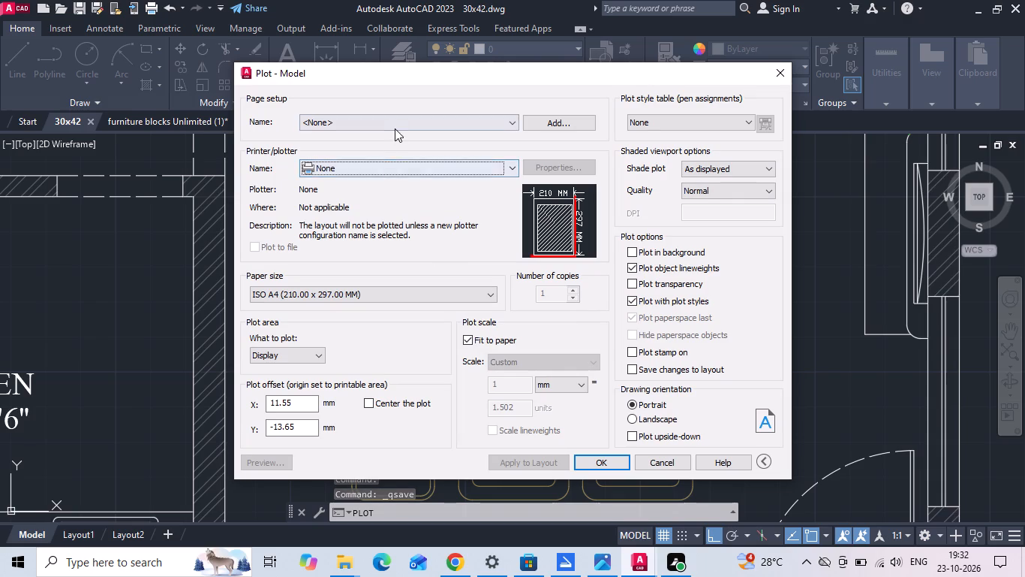
left_click(395, 125)
left_click(386, 144)
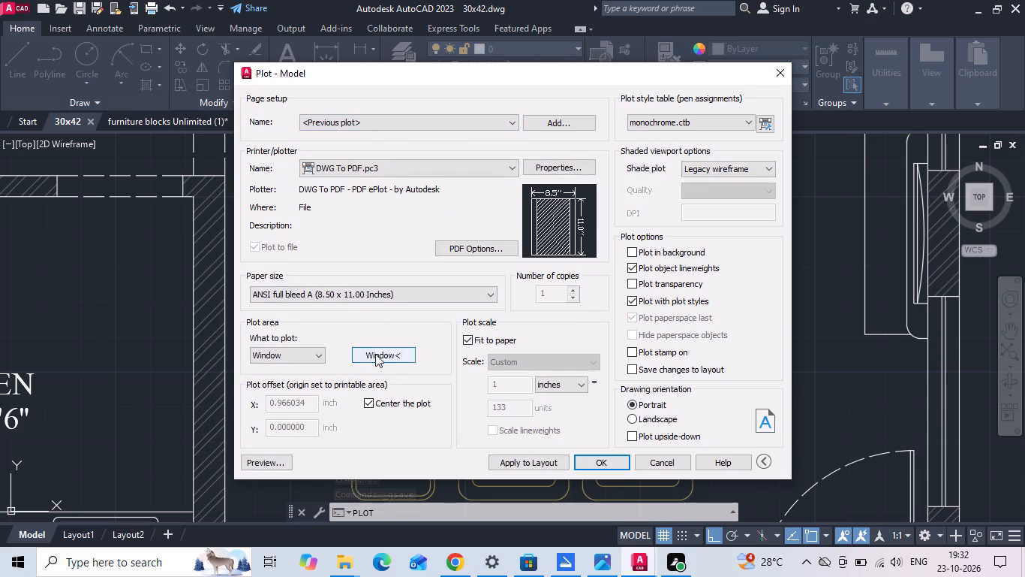
left_click(375, 354)
scroll(435, 318, "down", 5)
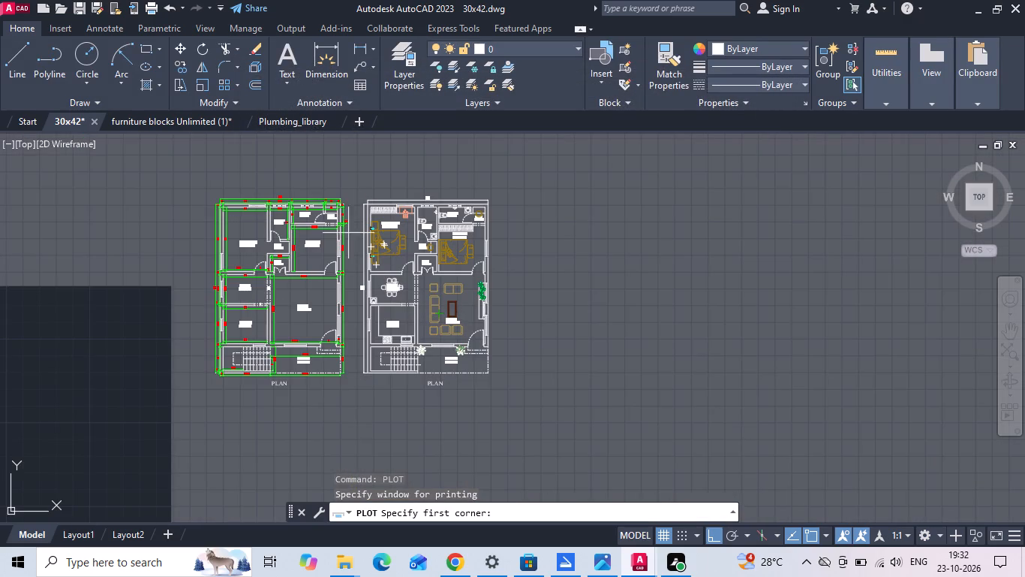
scroll(358, 192, "up", 1)
left_click(357, 192)
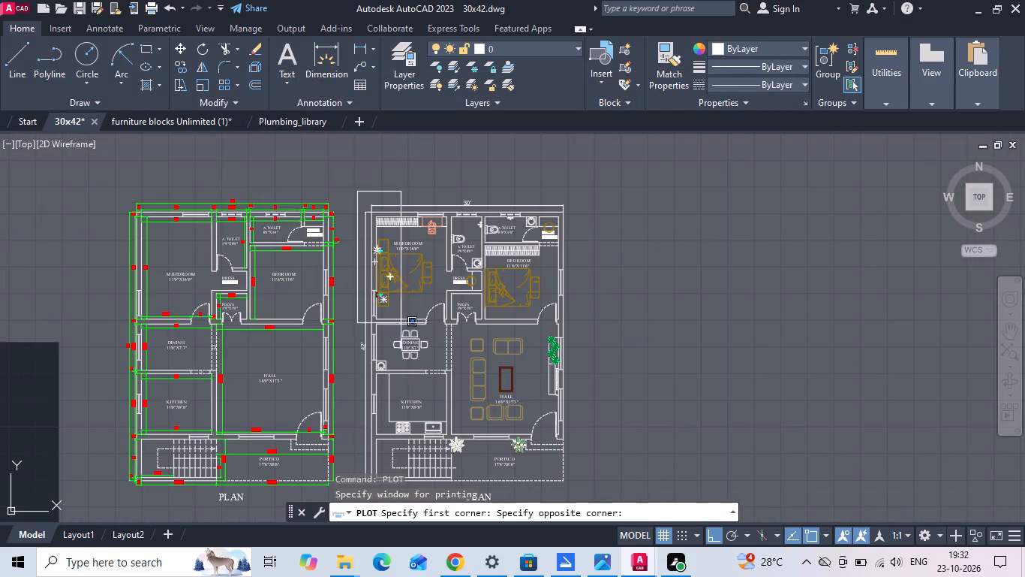
middle_click_drag(516, 445, 527, 370)
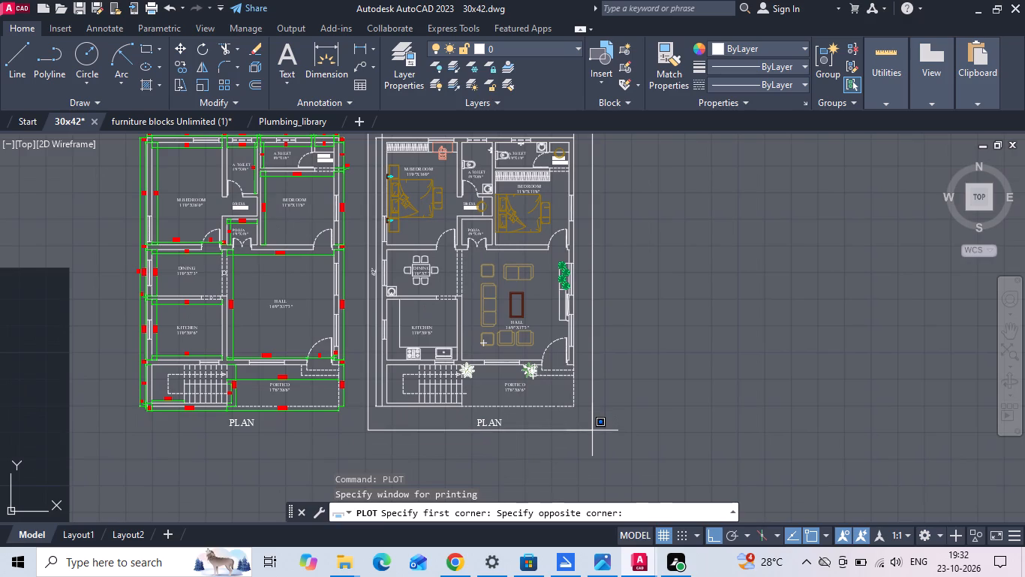
left_click(592, 430)
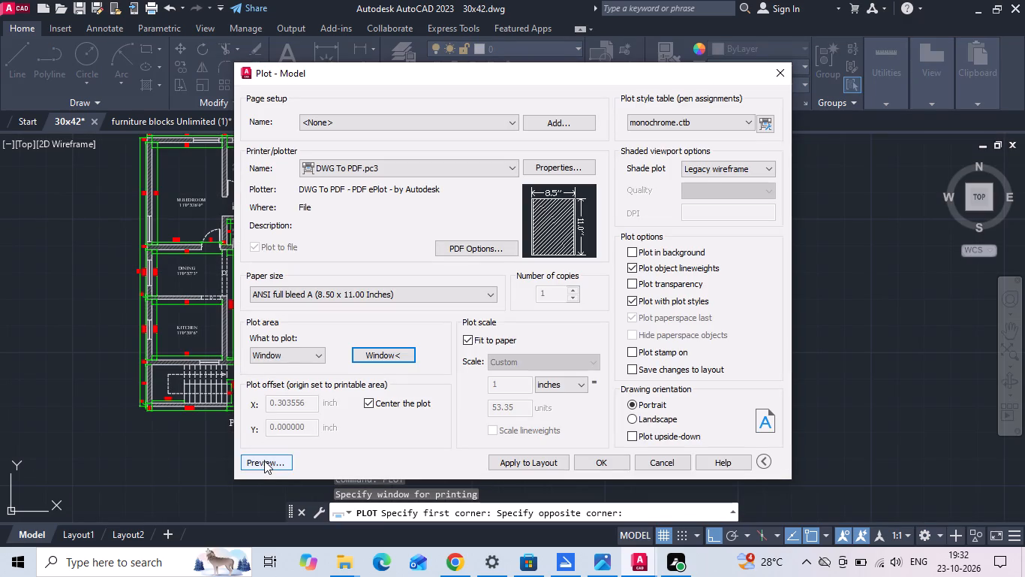
left_click(265, 461)
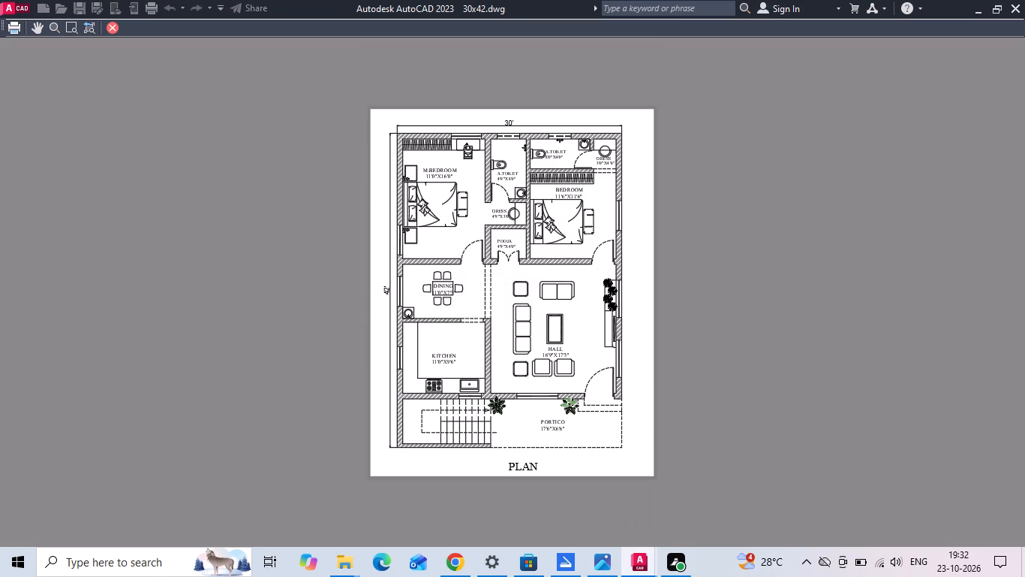
key("space")
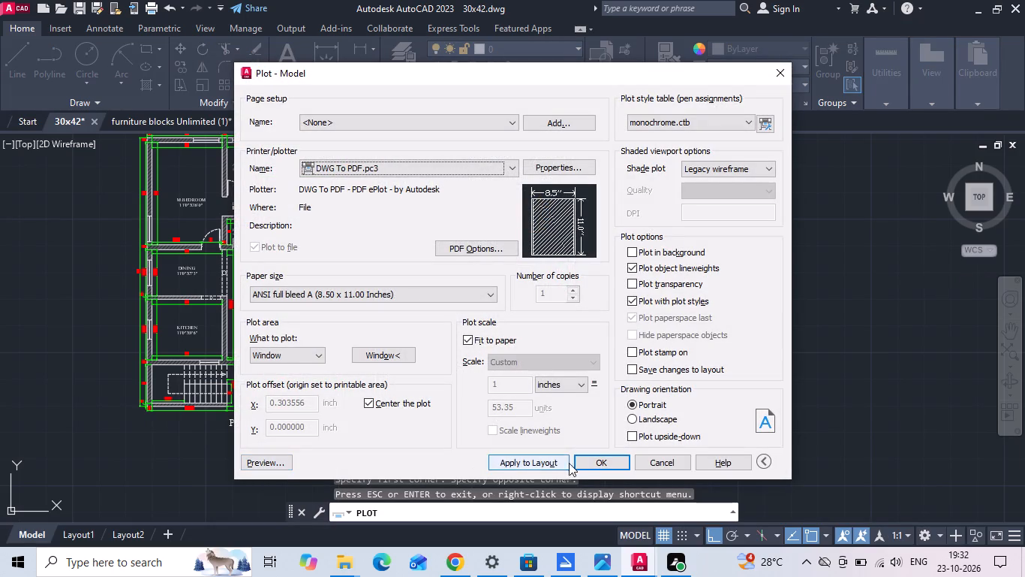
Plot the furnished plan to PDF as 30x42 PLAN in the Desktop's INTERNSHIP > 23102026 folder and close the opened PDF.
left_click(587, 464)
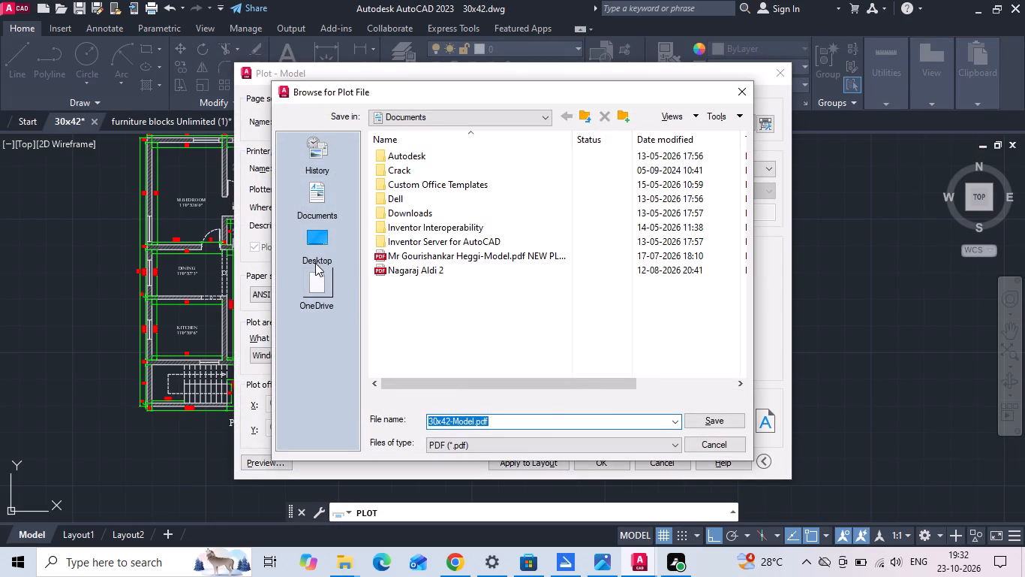
left_click(316, 245)
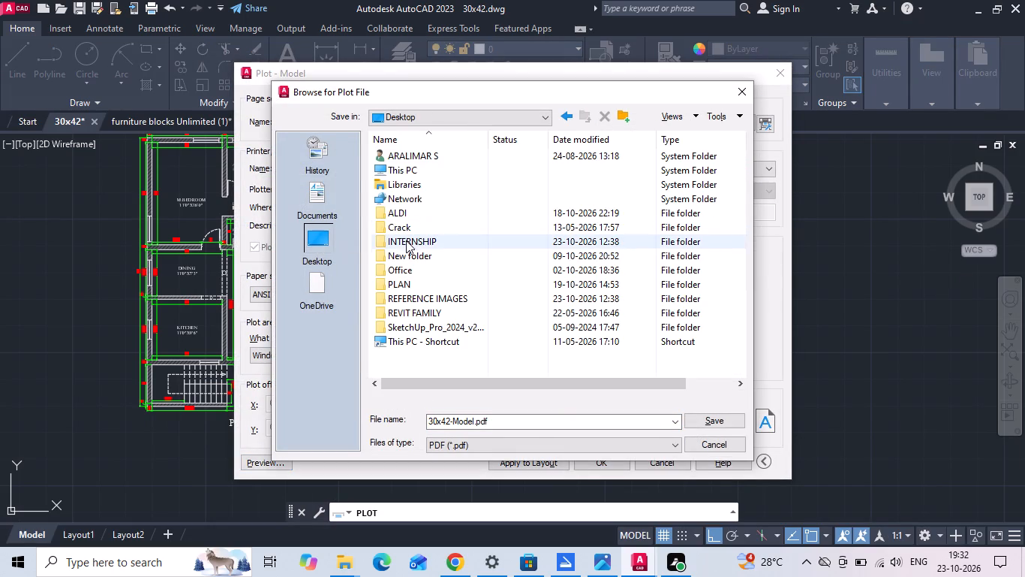
double_click(407, 240)
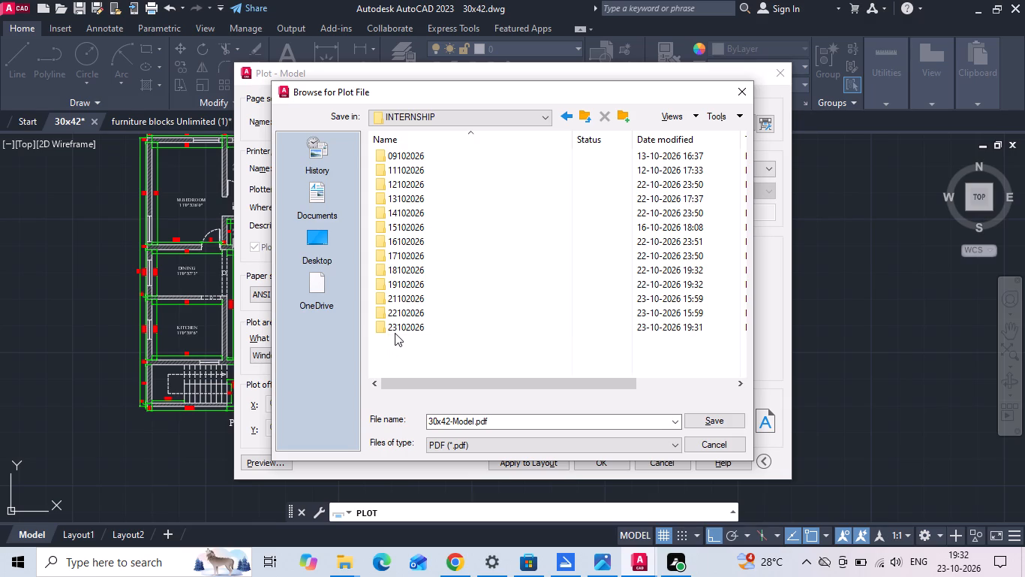
double_click(395, 331)
double_click(499, 424)
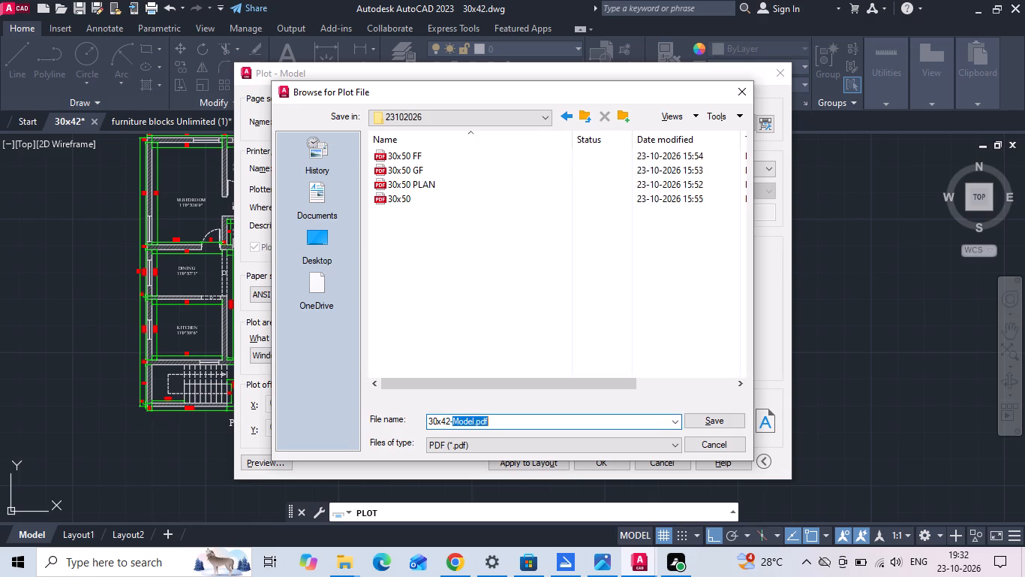
key("BackSpace")
key("BackSpace")
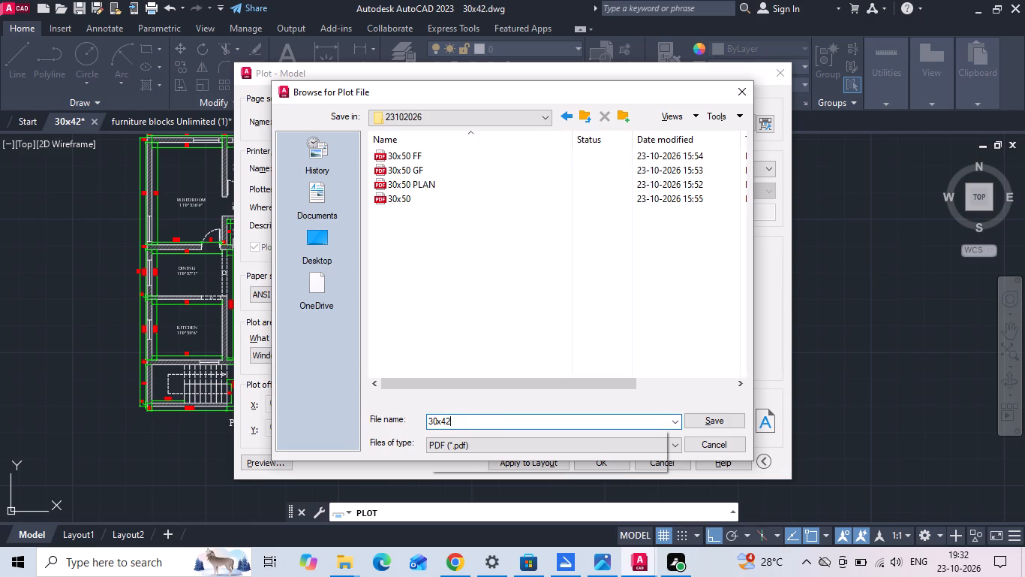
key("space")
type("PLAN")
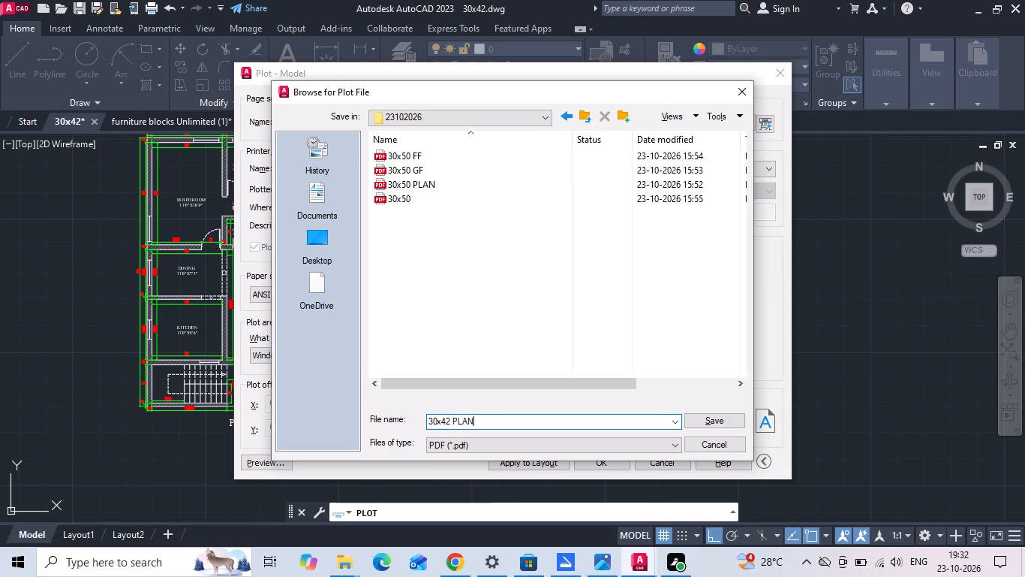
key("Return")
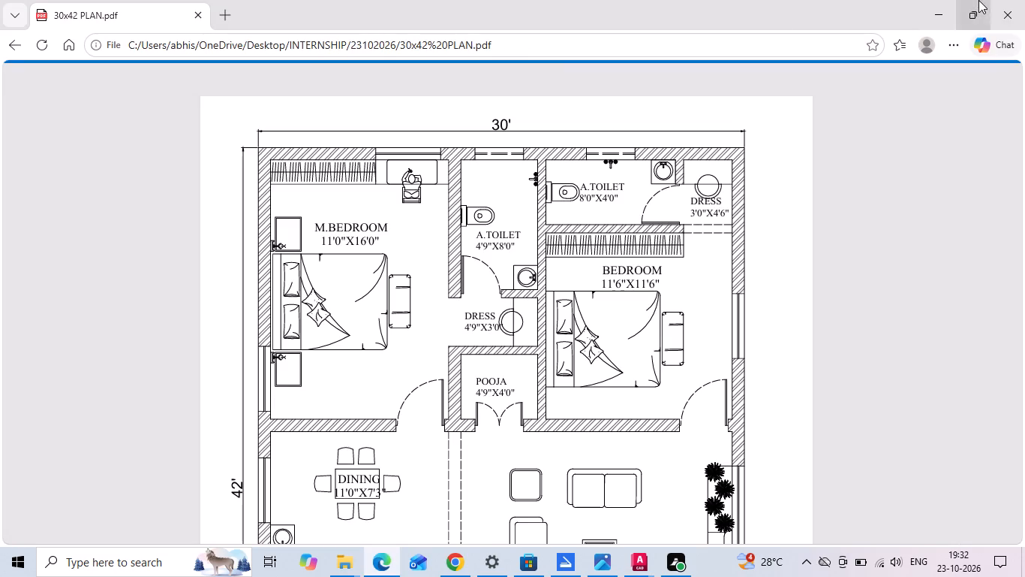
left_click(1024, 0)
Set up a single-sheet plot from the previous plot settings, windowed around both plans and their PLAN titles, and preview it.
type("PLOT")
key("space")
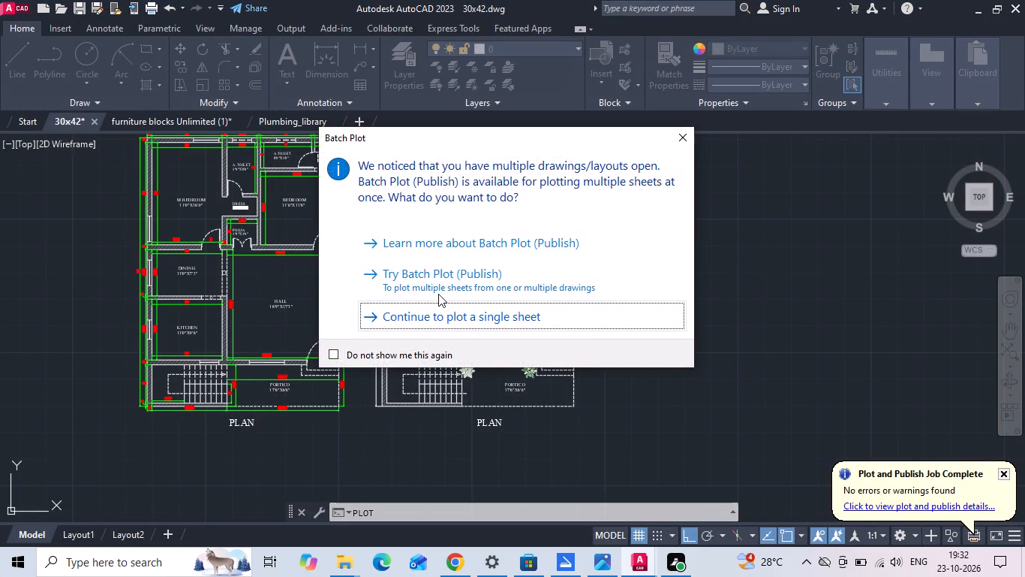
left_click(415, 322)
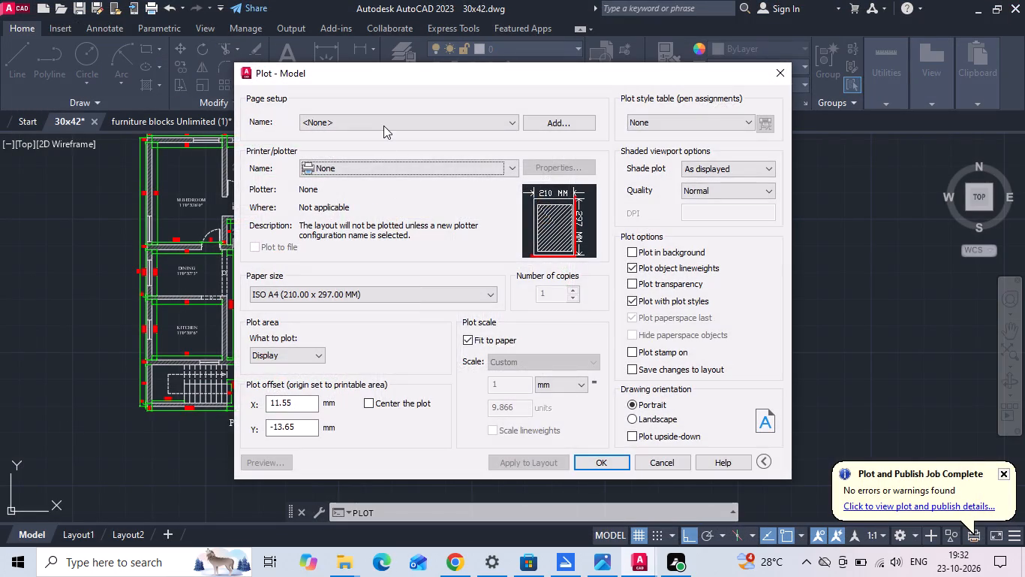
left_click(383, 122)
left_click(375, 144)
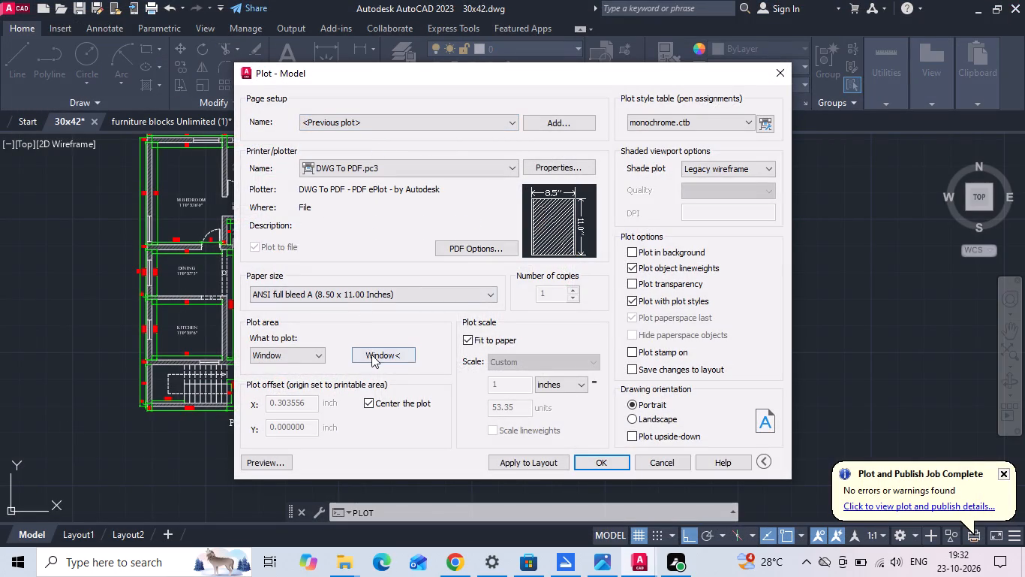
left_click(371, 355)
scroll(382, 361, "down", 1)
scroll(267, 279, "down", 1)
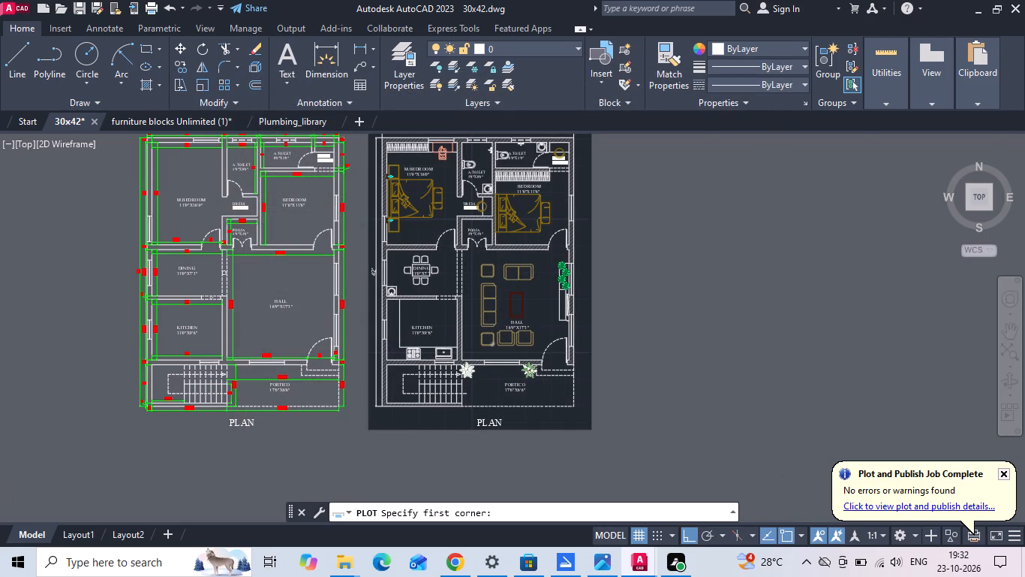
scroll(242, 222, "up", 1)
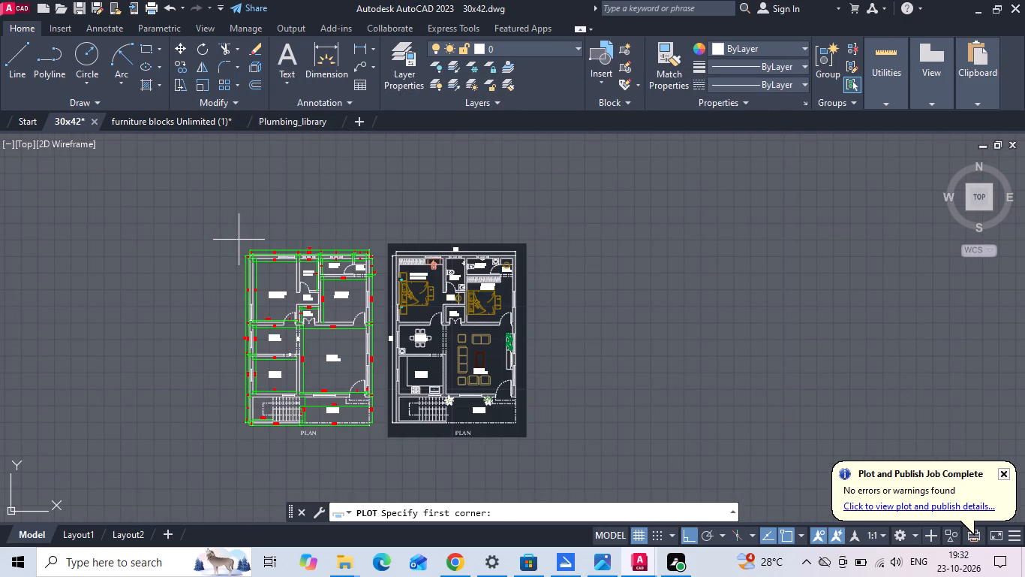
left_click(239, 240)
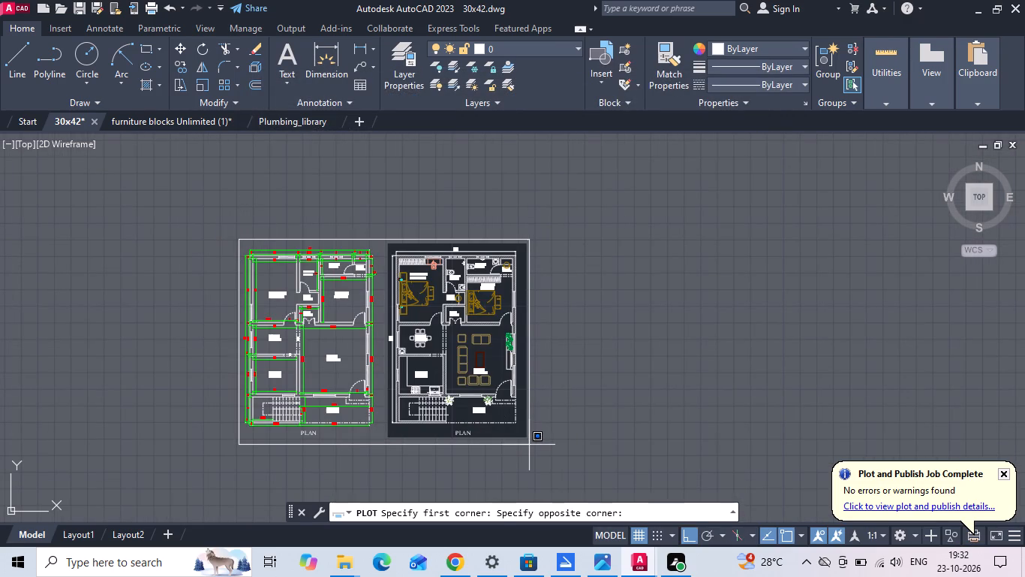
left_click(529, 444)
left_click(277, 459)
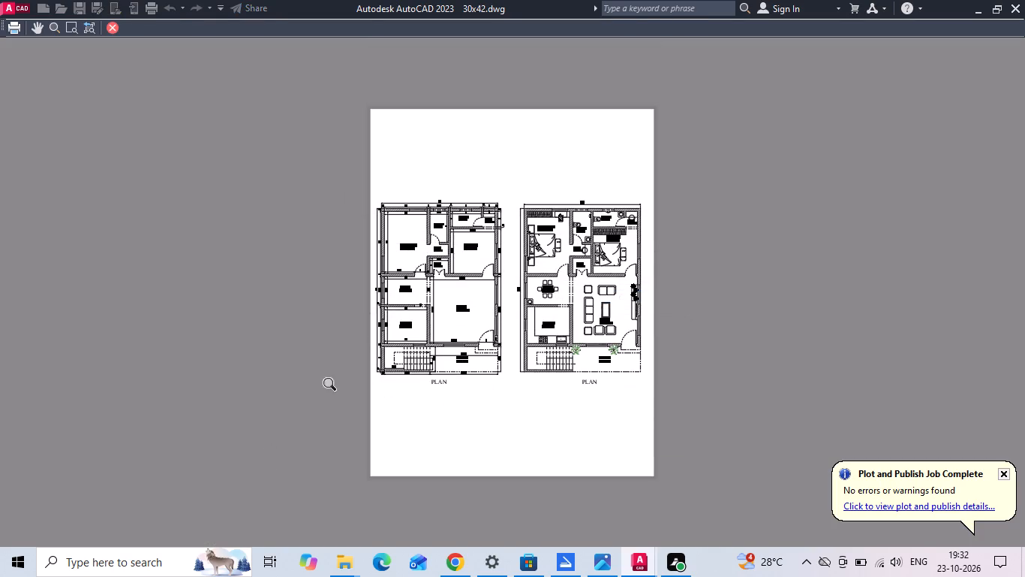
scroll(399, 321, "up", 3)
scroll(378, 317, "down", 1)
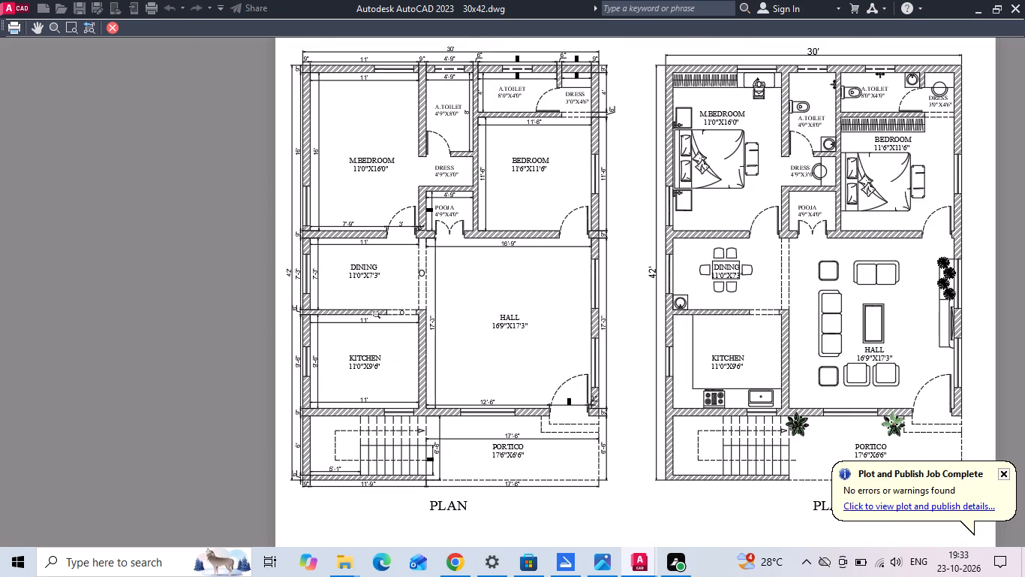
key("Return")
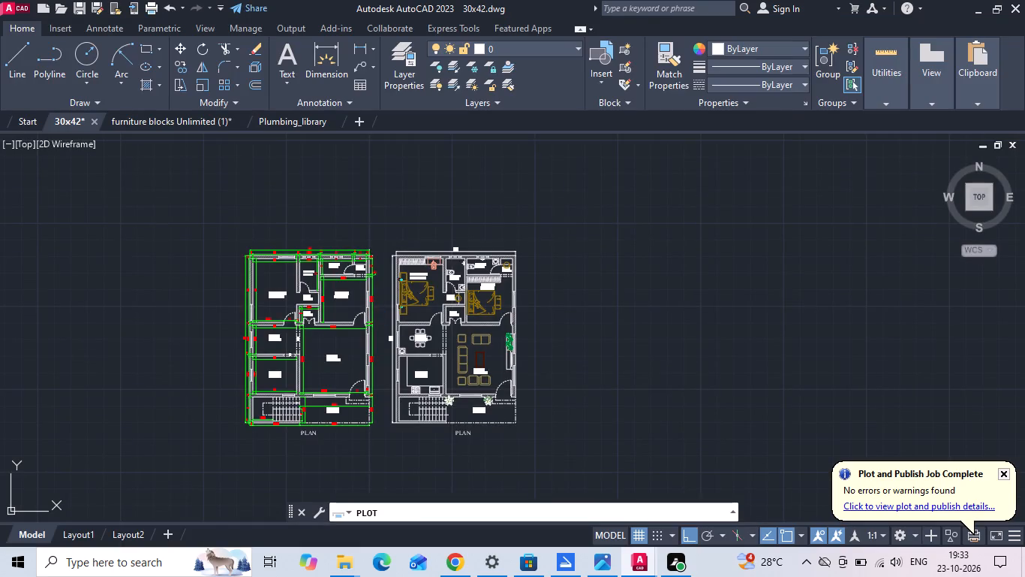
Switch the plot to landscape, plot both plans to PDF as 30x42 in the 23102026 folder, and close the opened PDF.
left_click(632, 419)
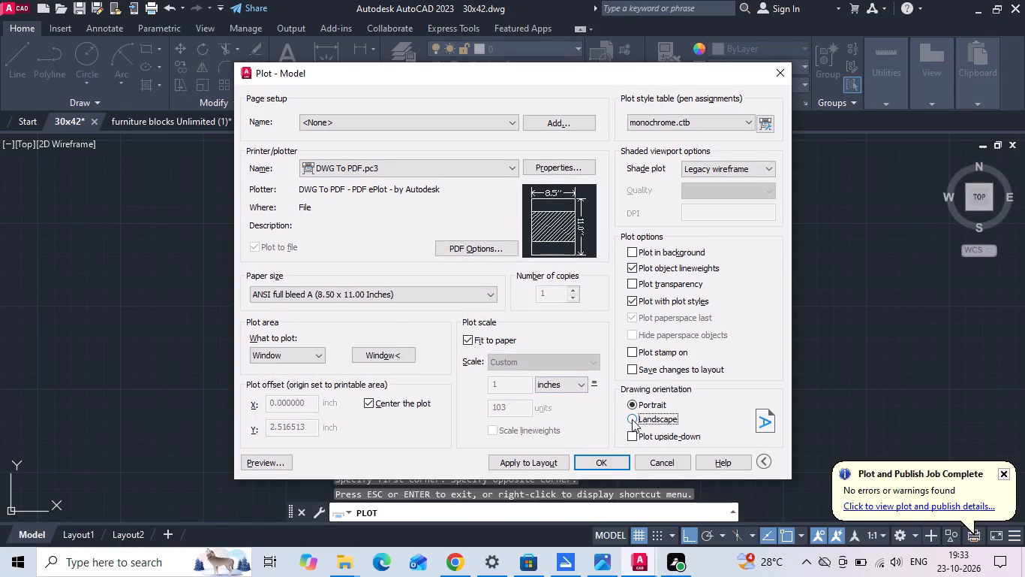
left_click(618, 461)
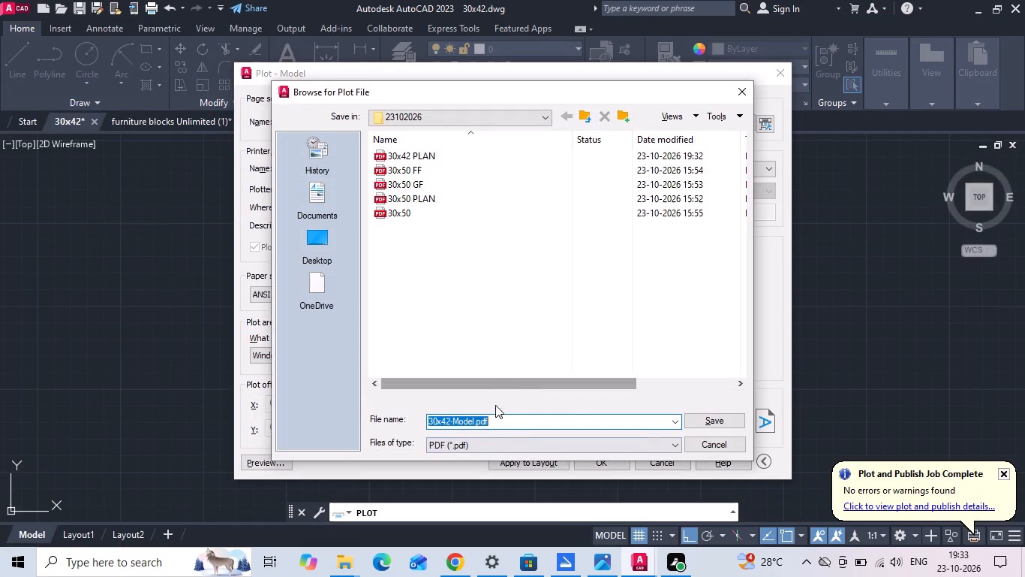
left_click(501, 424)
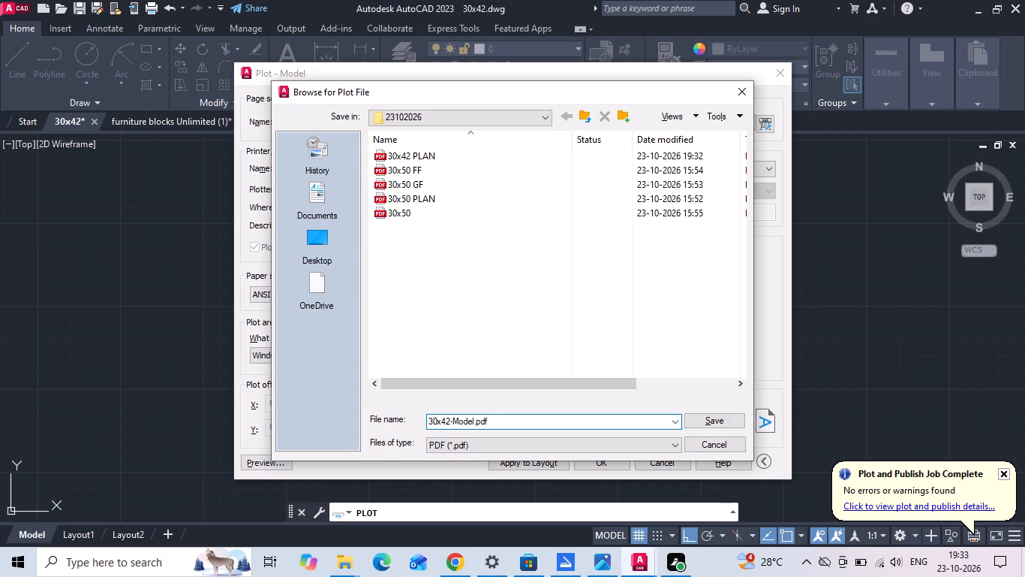
key("BackSpace")
key("BackSpace")
key("BackSpace")
key("BackSpace")
key("BackSpace")
key("BackSpace")
key("BackSpace")
key("BackSpace")
key("BackSpace")
key("BackSpace")
key("Return")
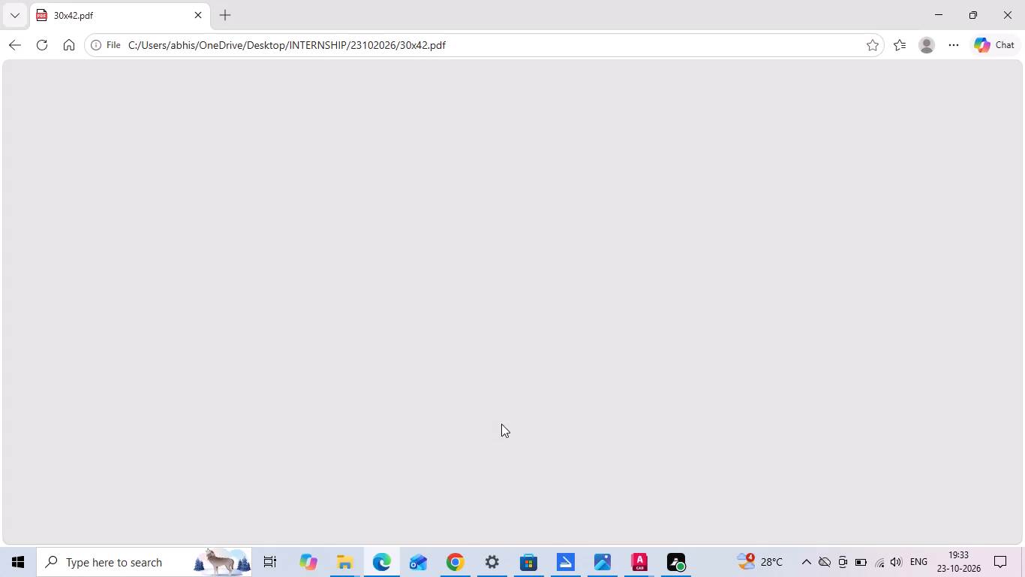
left_click(1024, 0)
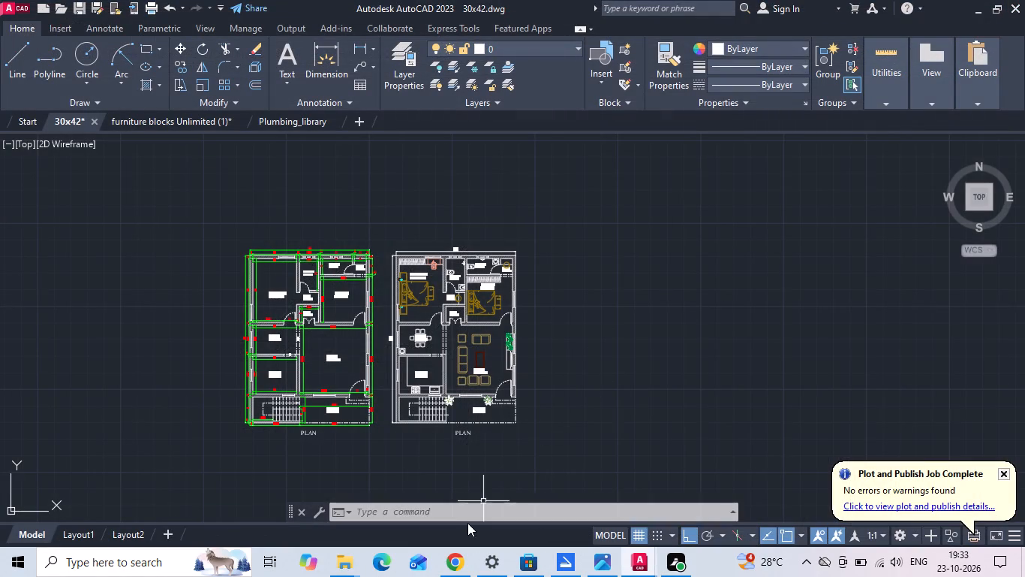
Turn off command log file recording with LOGFILEOFF.
left_click(467, 514)
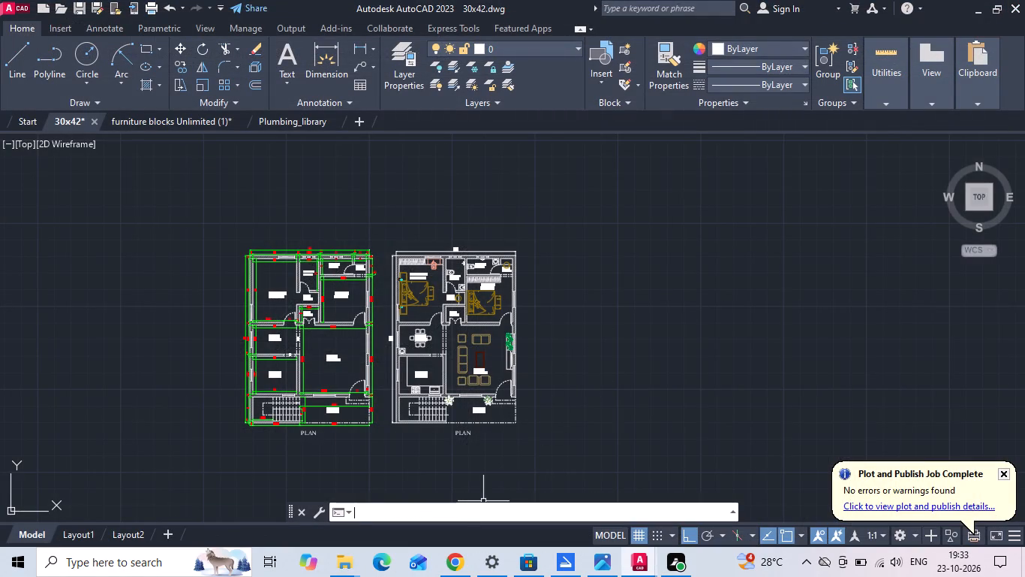
type("LOGO")
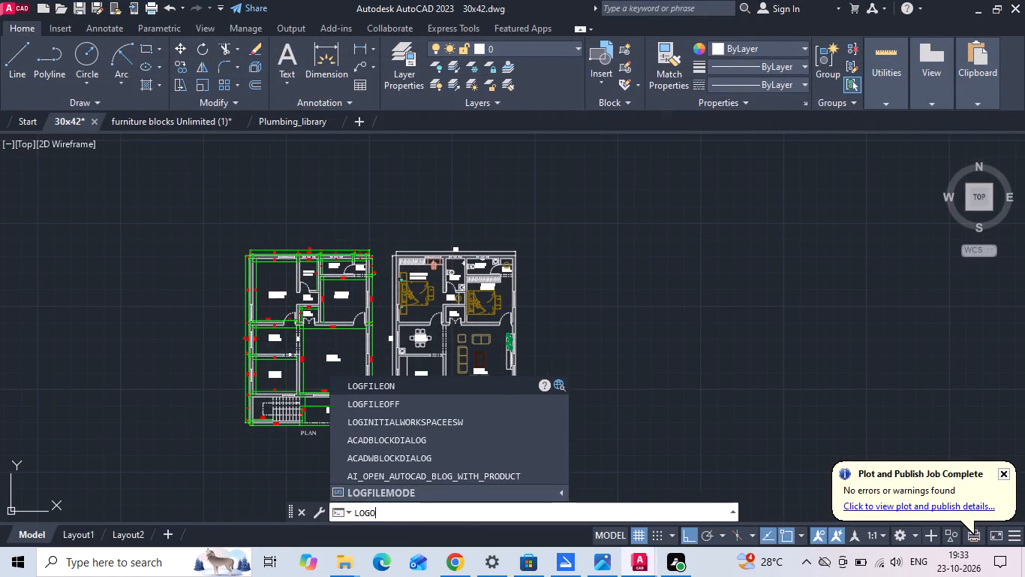
key("f")
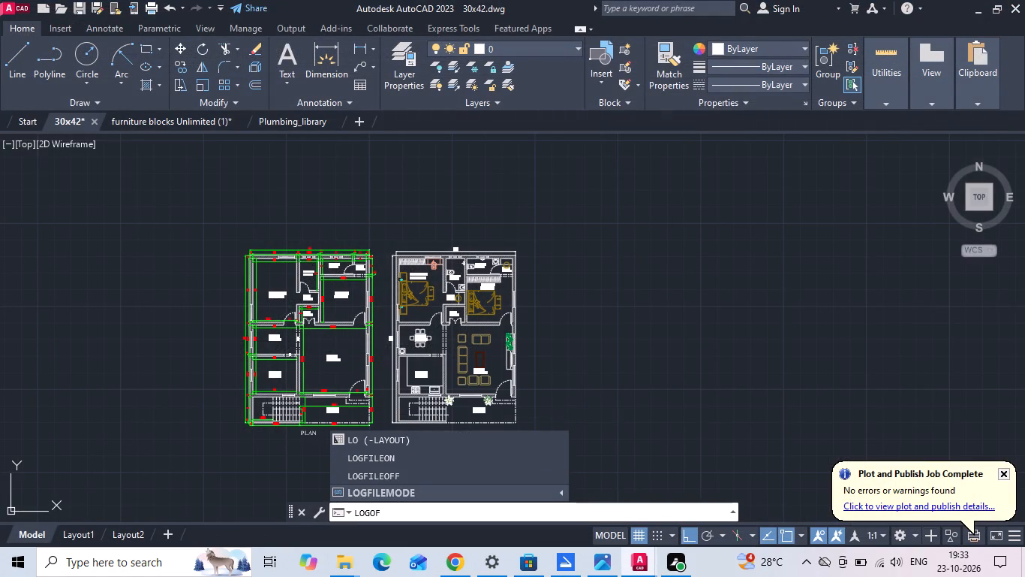
left_click(380, 473)
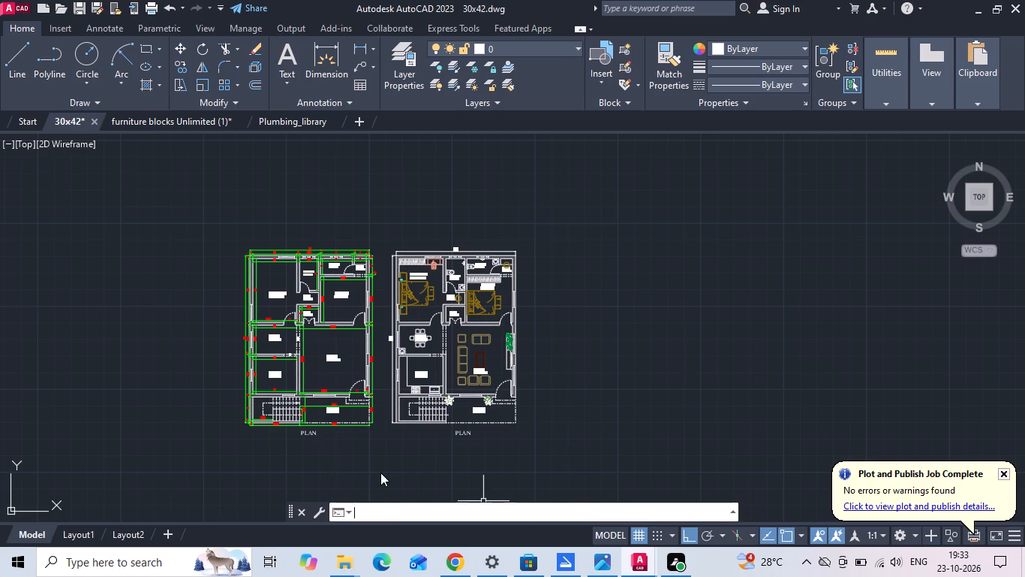